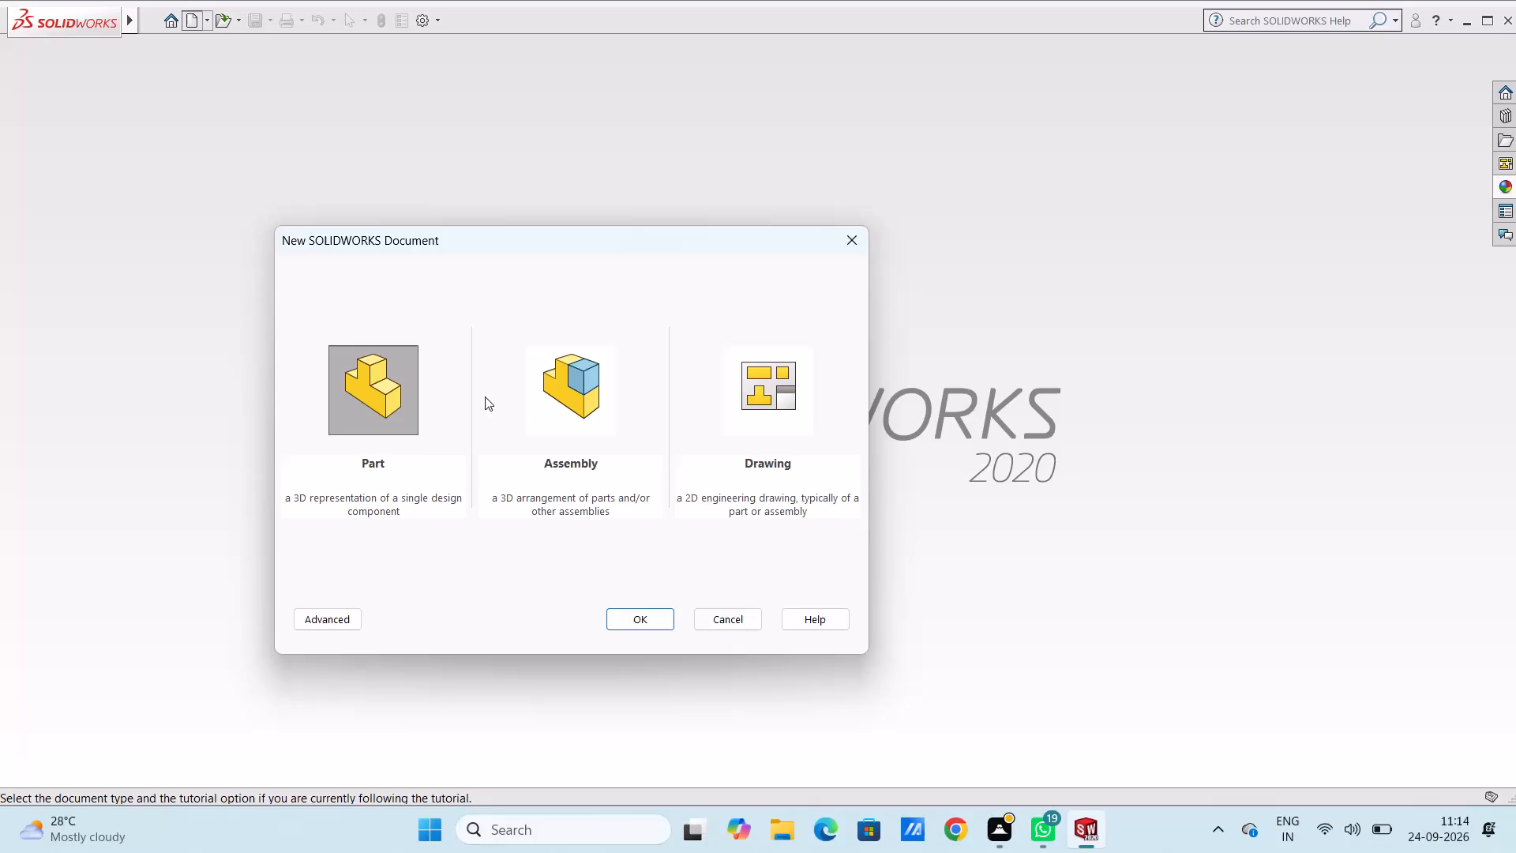
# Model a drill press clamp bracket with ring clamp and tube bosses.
# Create a new part document.
pyautogui.click(635, 622)
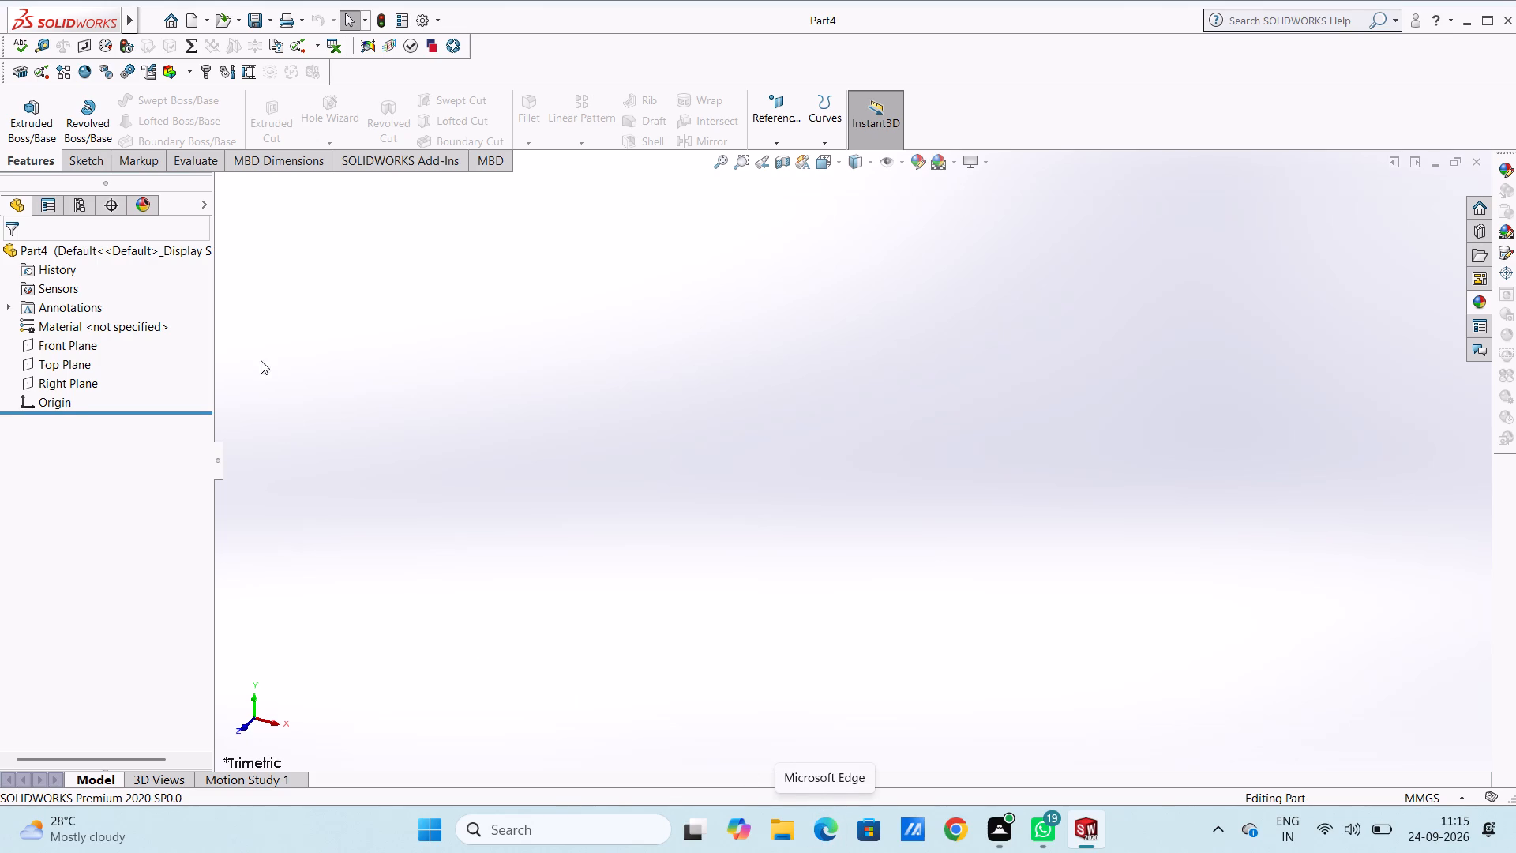
# Open a sketch on the Top Plane and draw a circle of radius 17 mm centred on the origin.
pyautogui.click(86, 368)
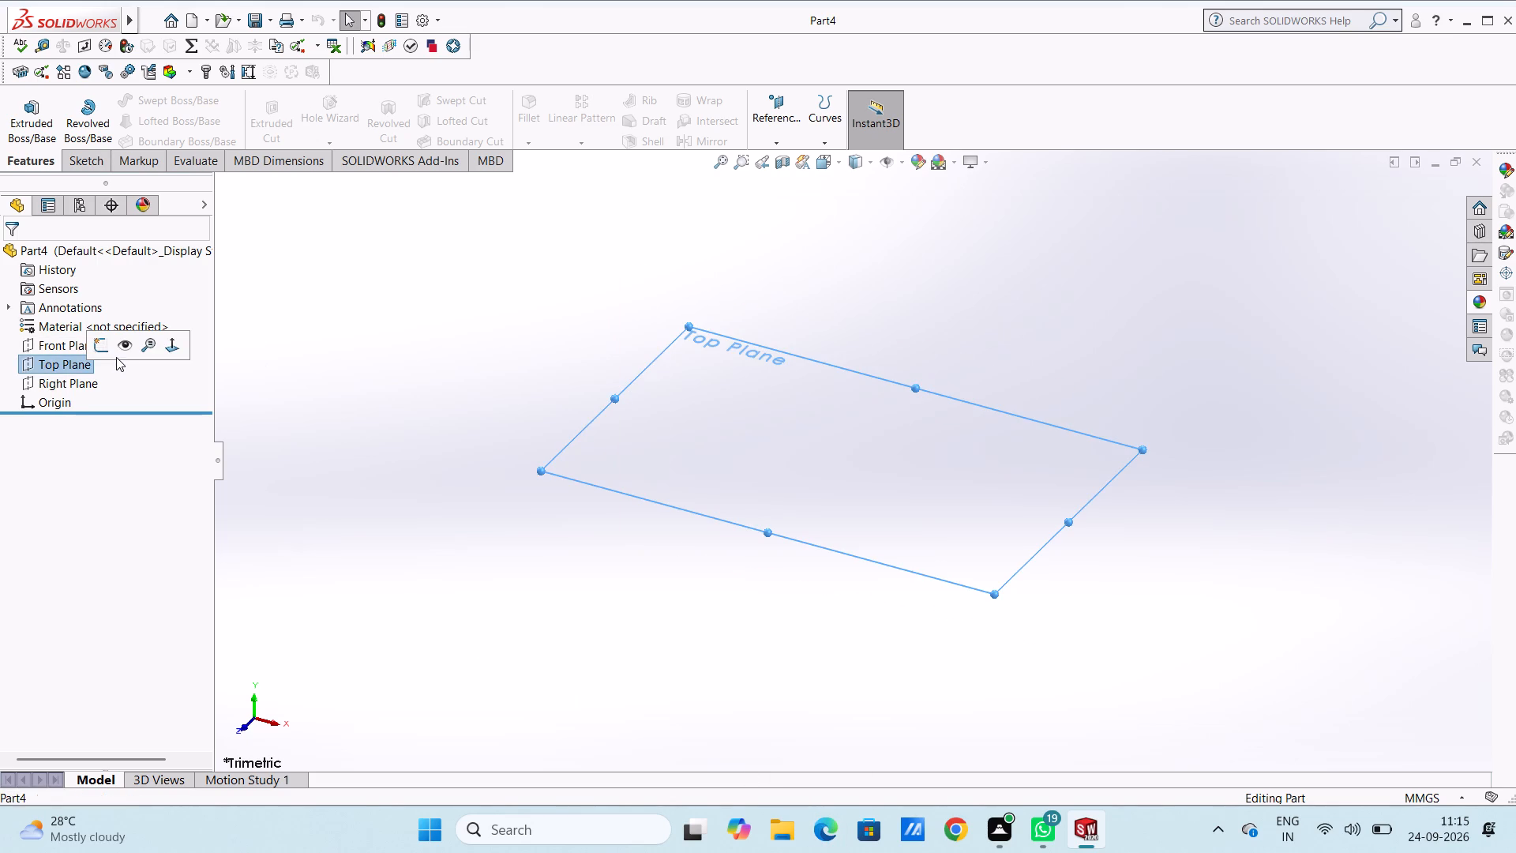
pyautogui.click(103, 347)
pyautogui.click(313, 378)
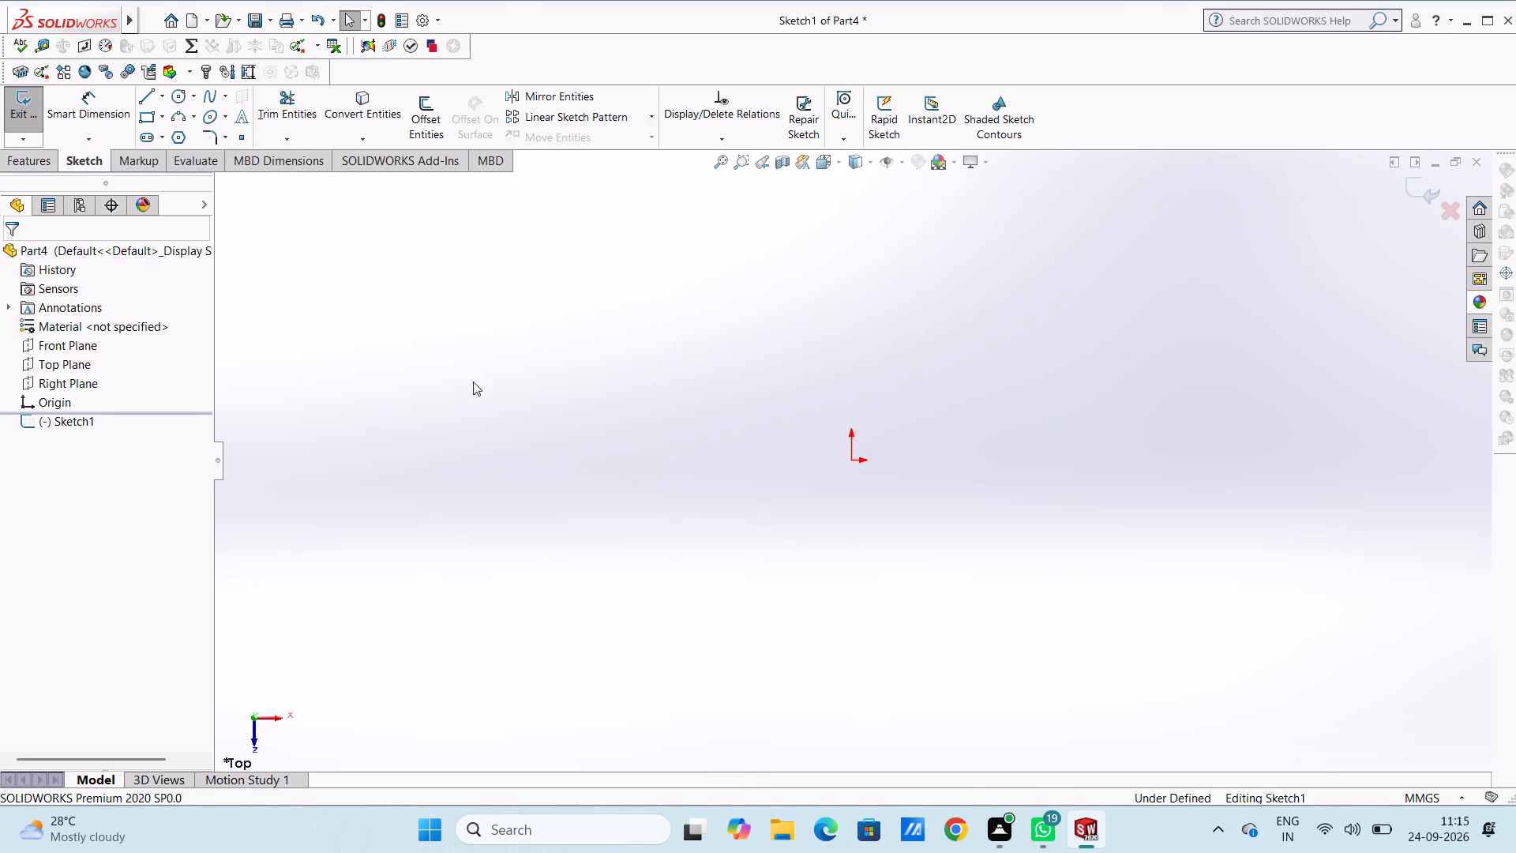
pyautogui.click(172, 98)
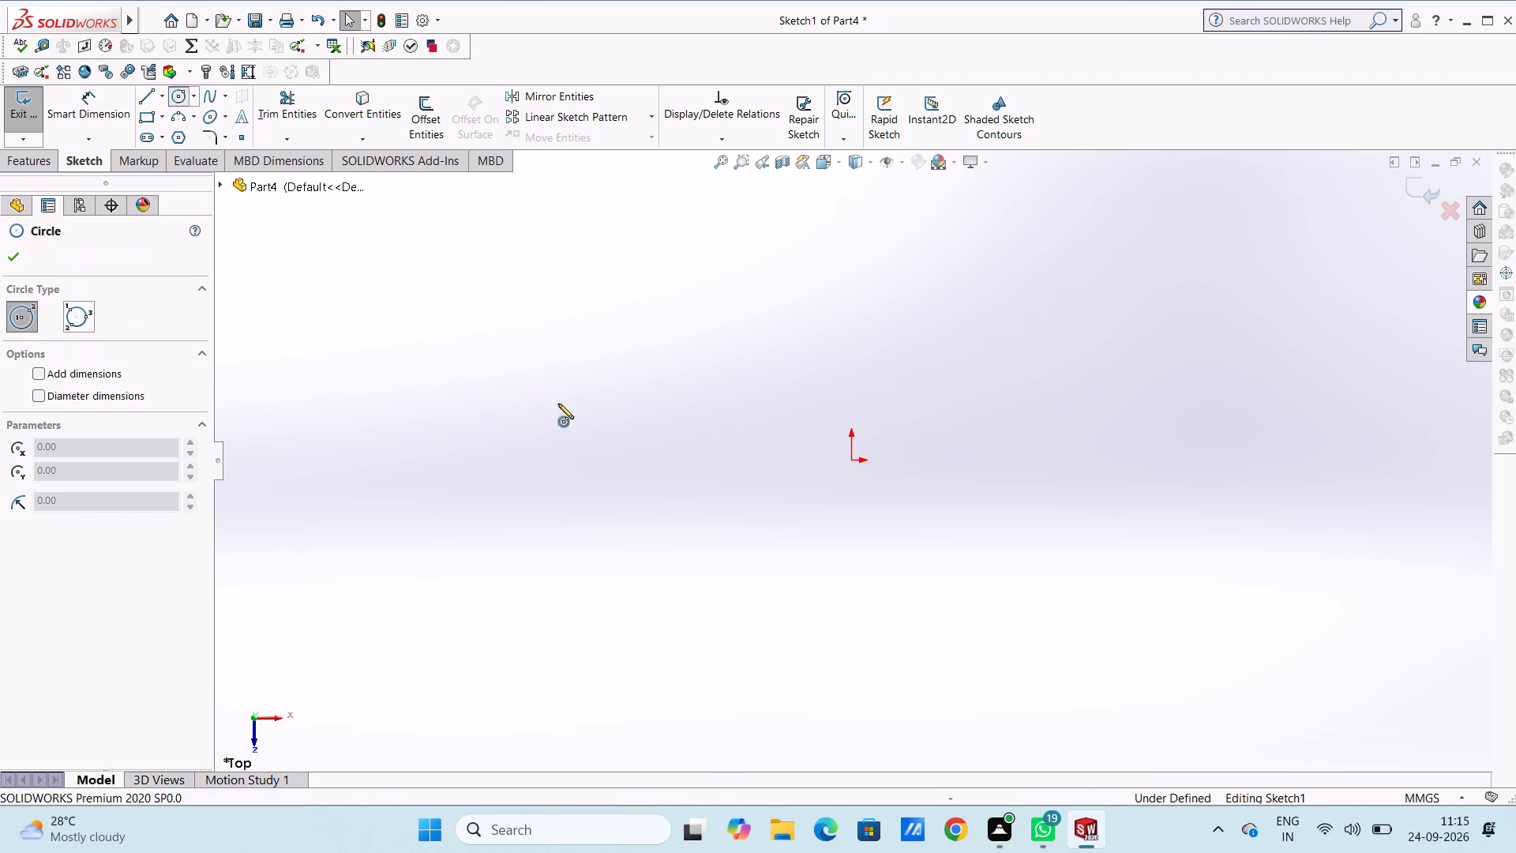
pyautogui.click(849, 460)
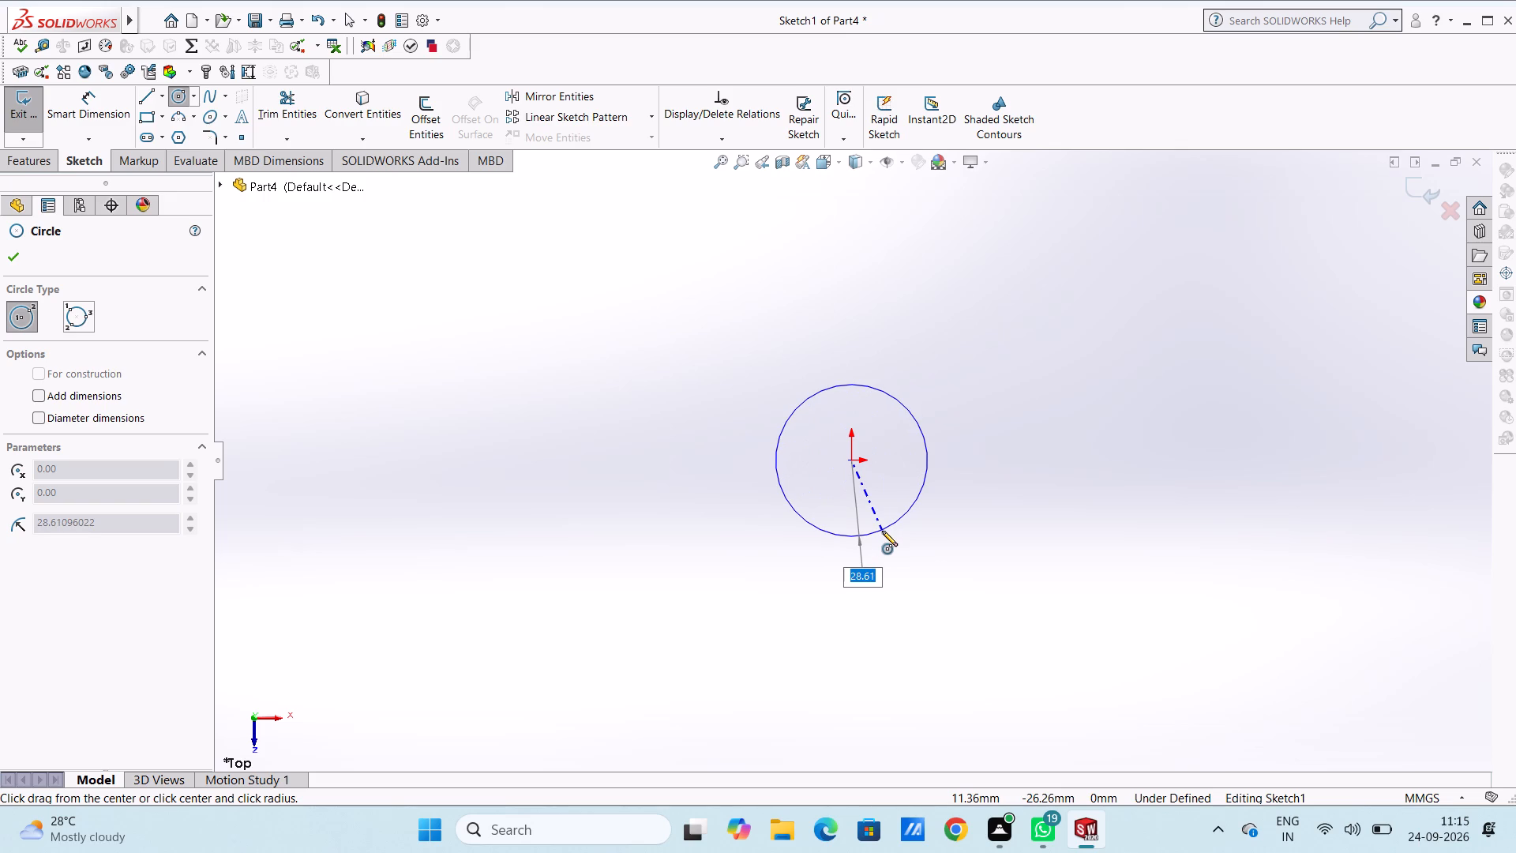
pyautogui.write('17')
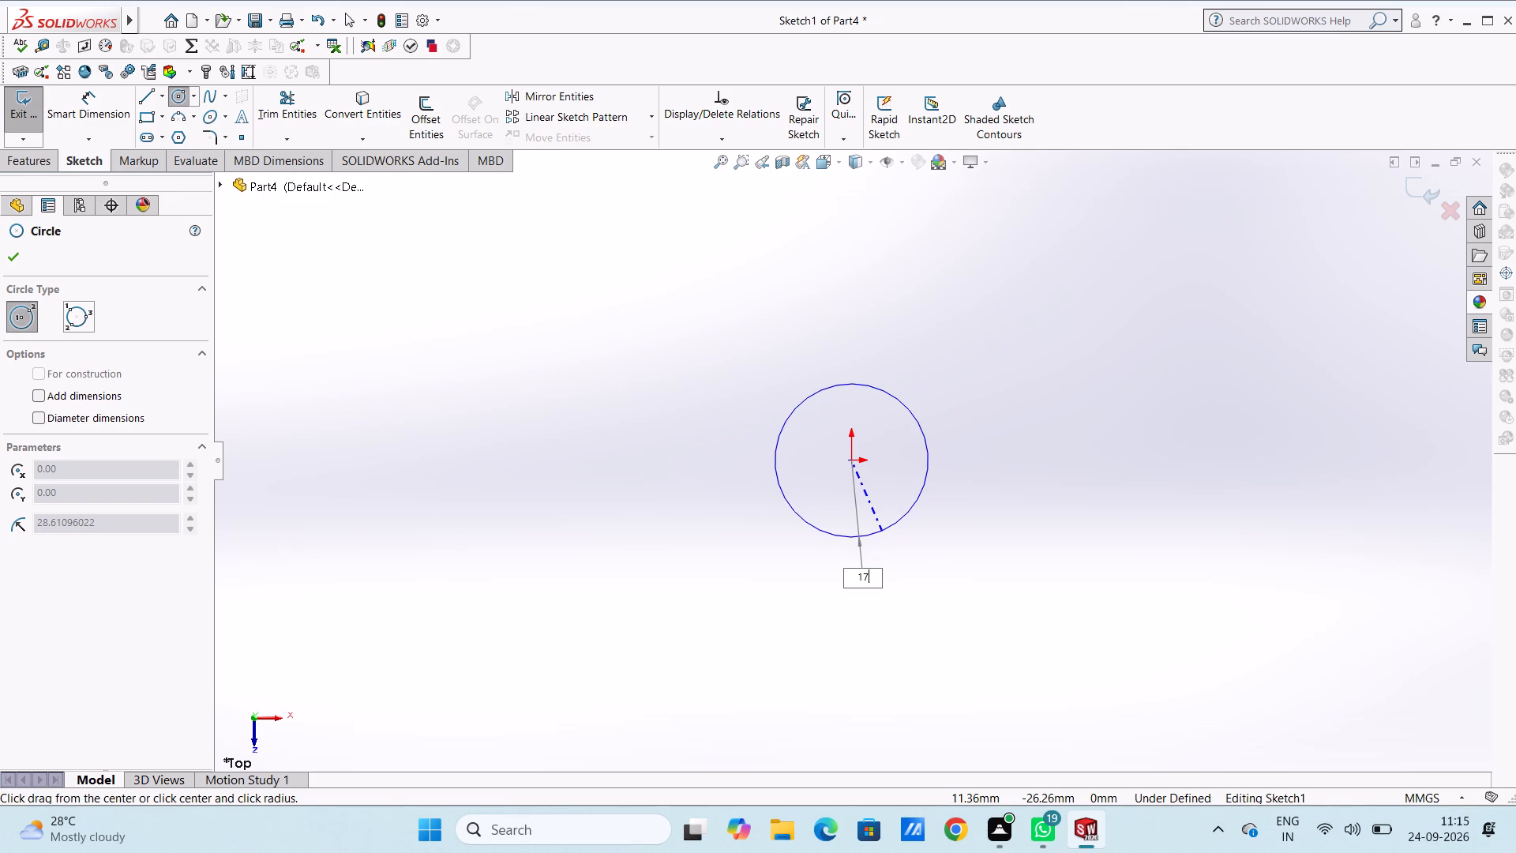
pyautogui.press('Return')
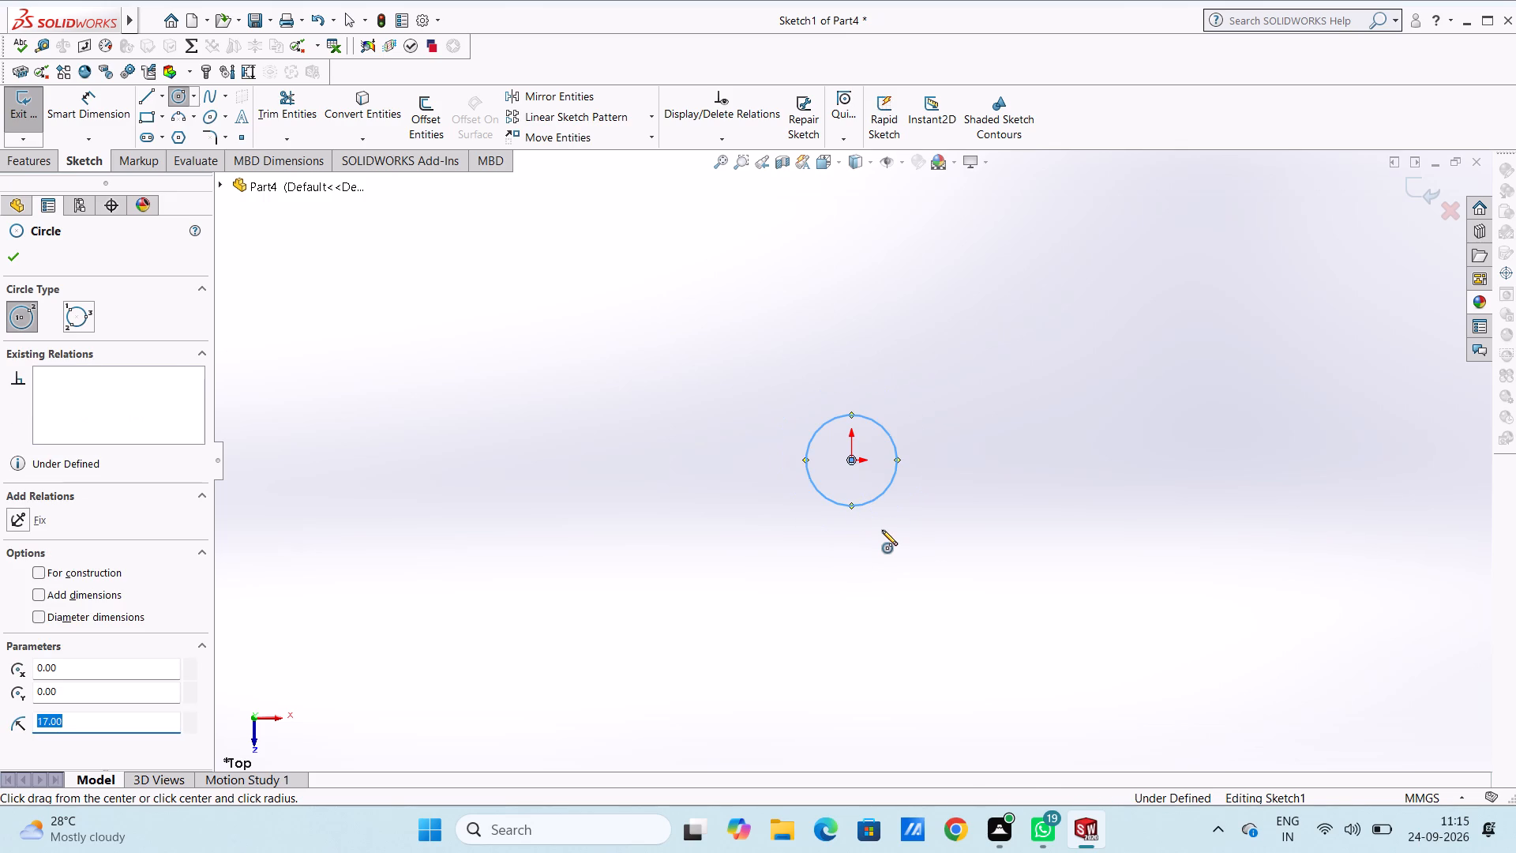
pyautogui.press('Escape')
pyautogui.press('Escape')
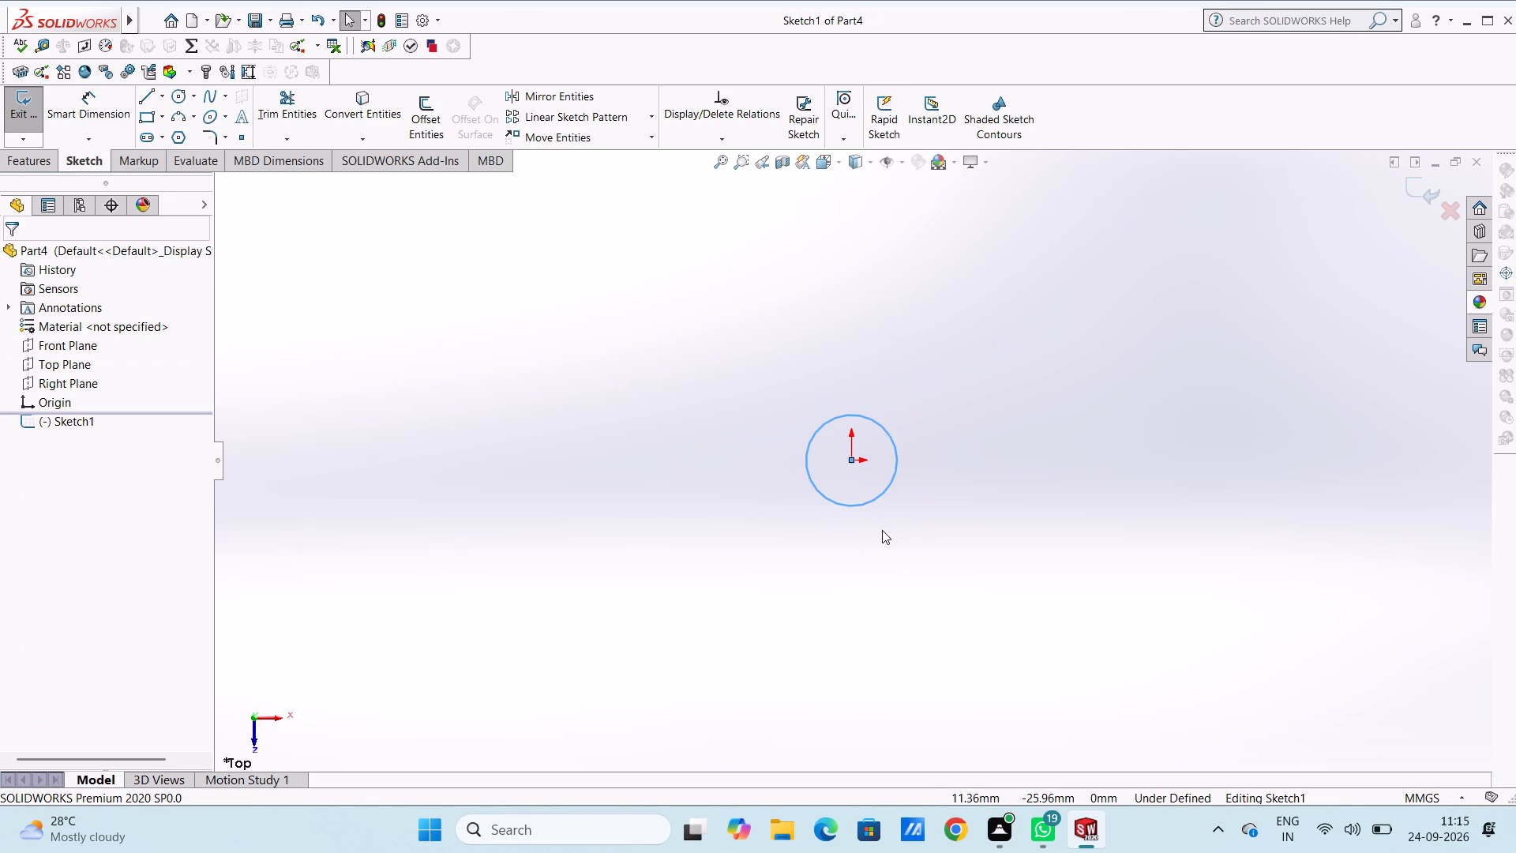
# Dimension the diameter of the circle in the Top Plane sketch.
pyautogui.scroll(-1, 929, 430)
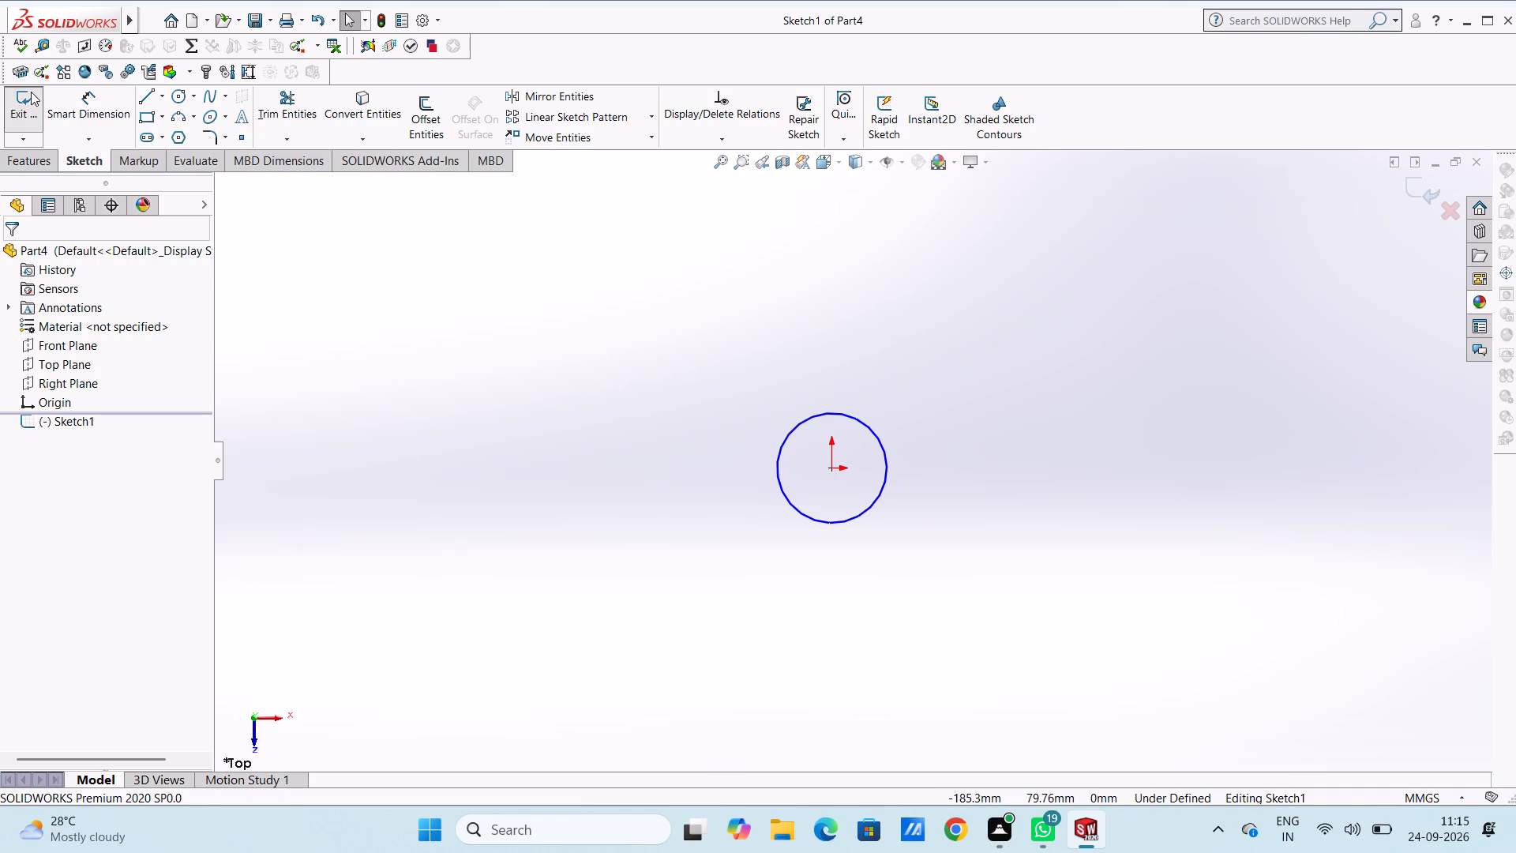
pyautogui.click(79, 100)
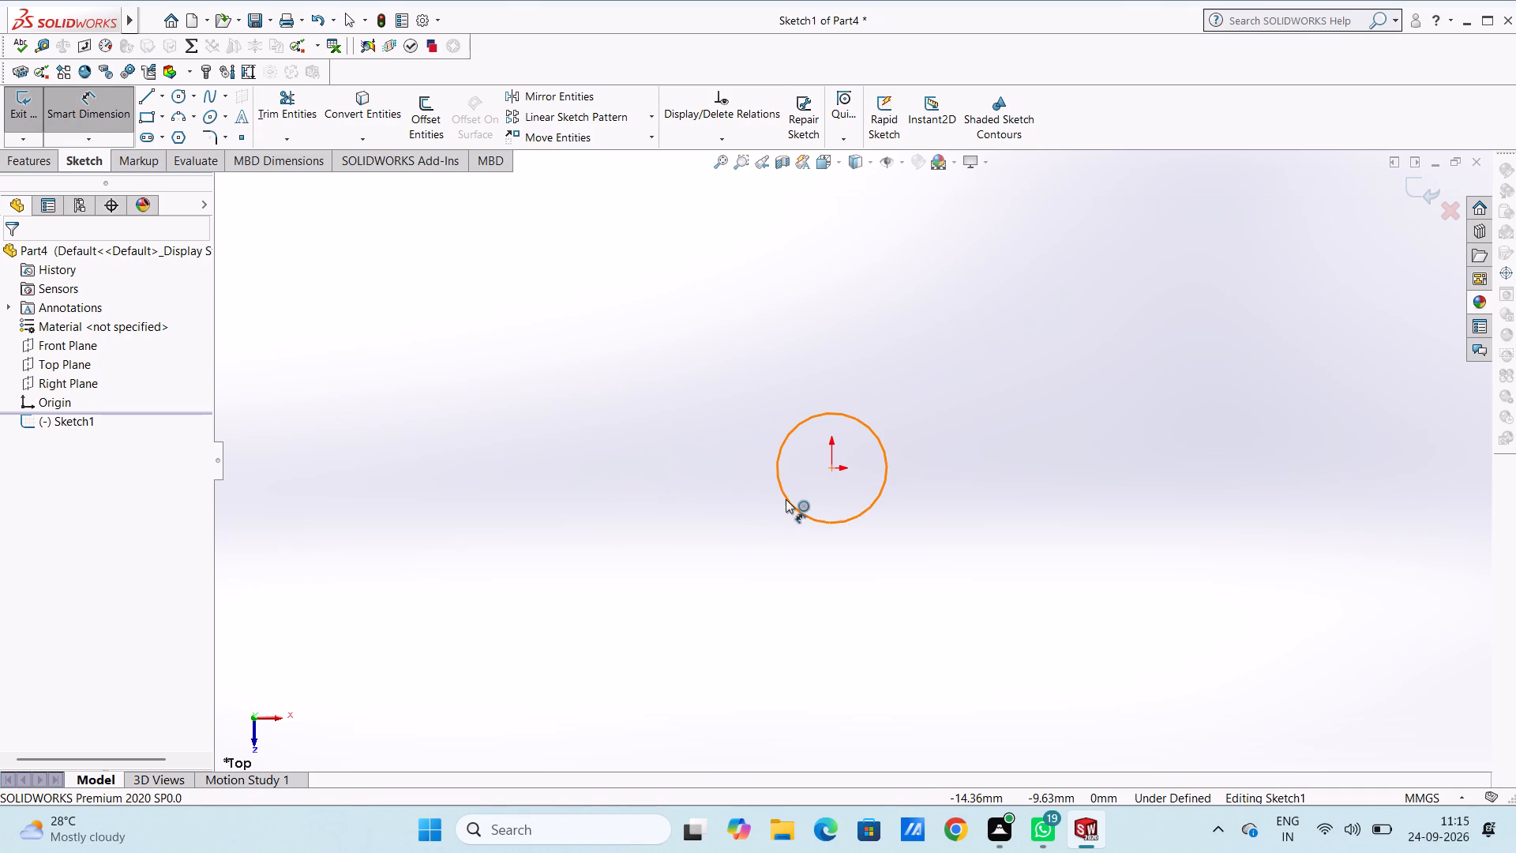
pyautogui.click(786, 499)
pyautogui.click(575, 663)
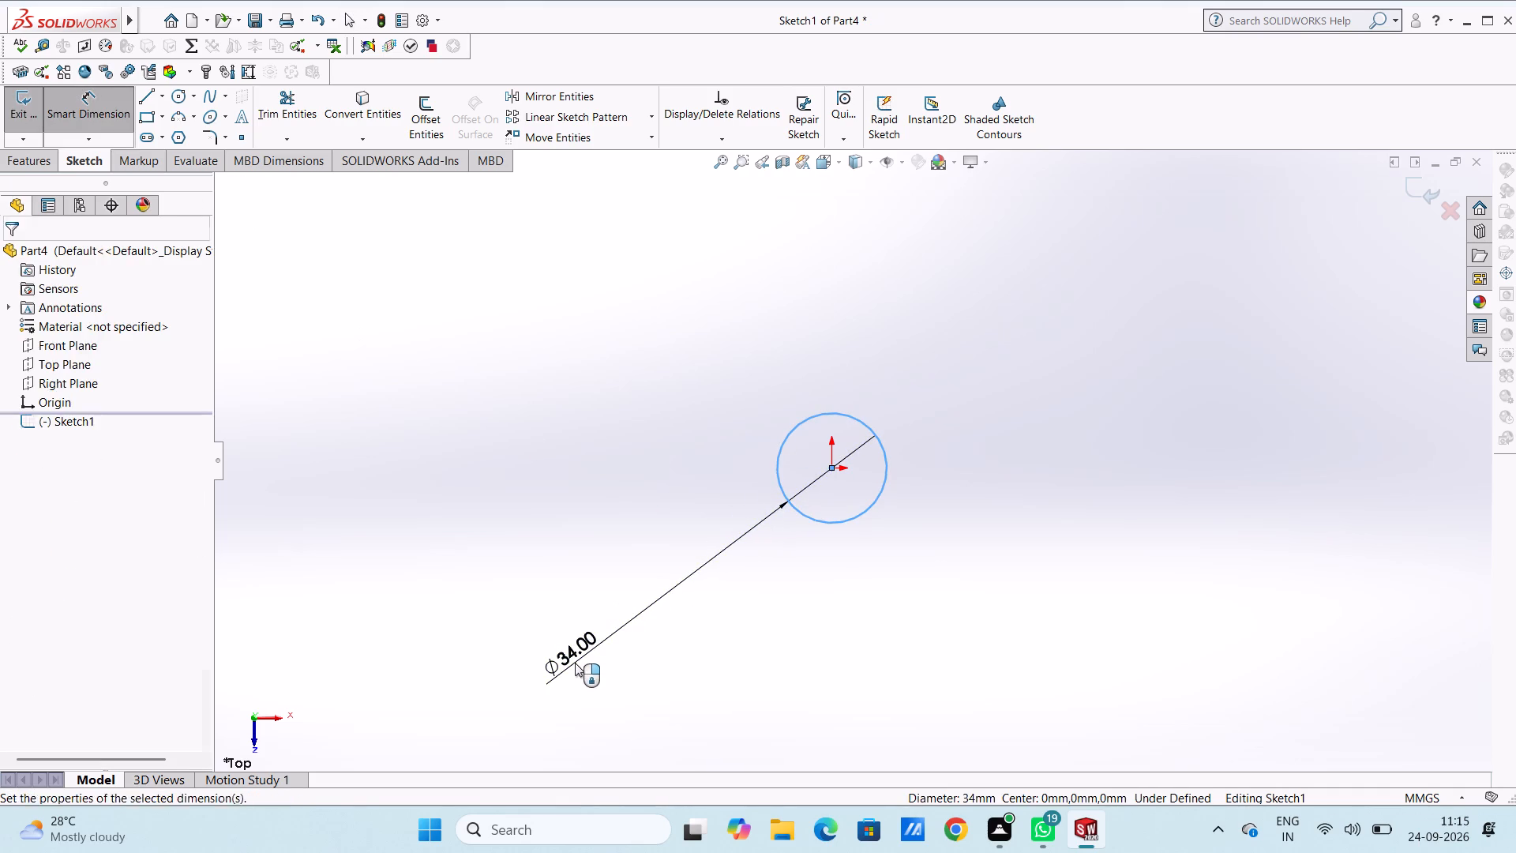
pyautogui.click(497, 636)
pyautogui.click(499, 596)
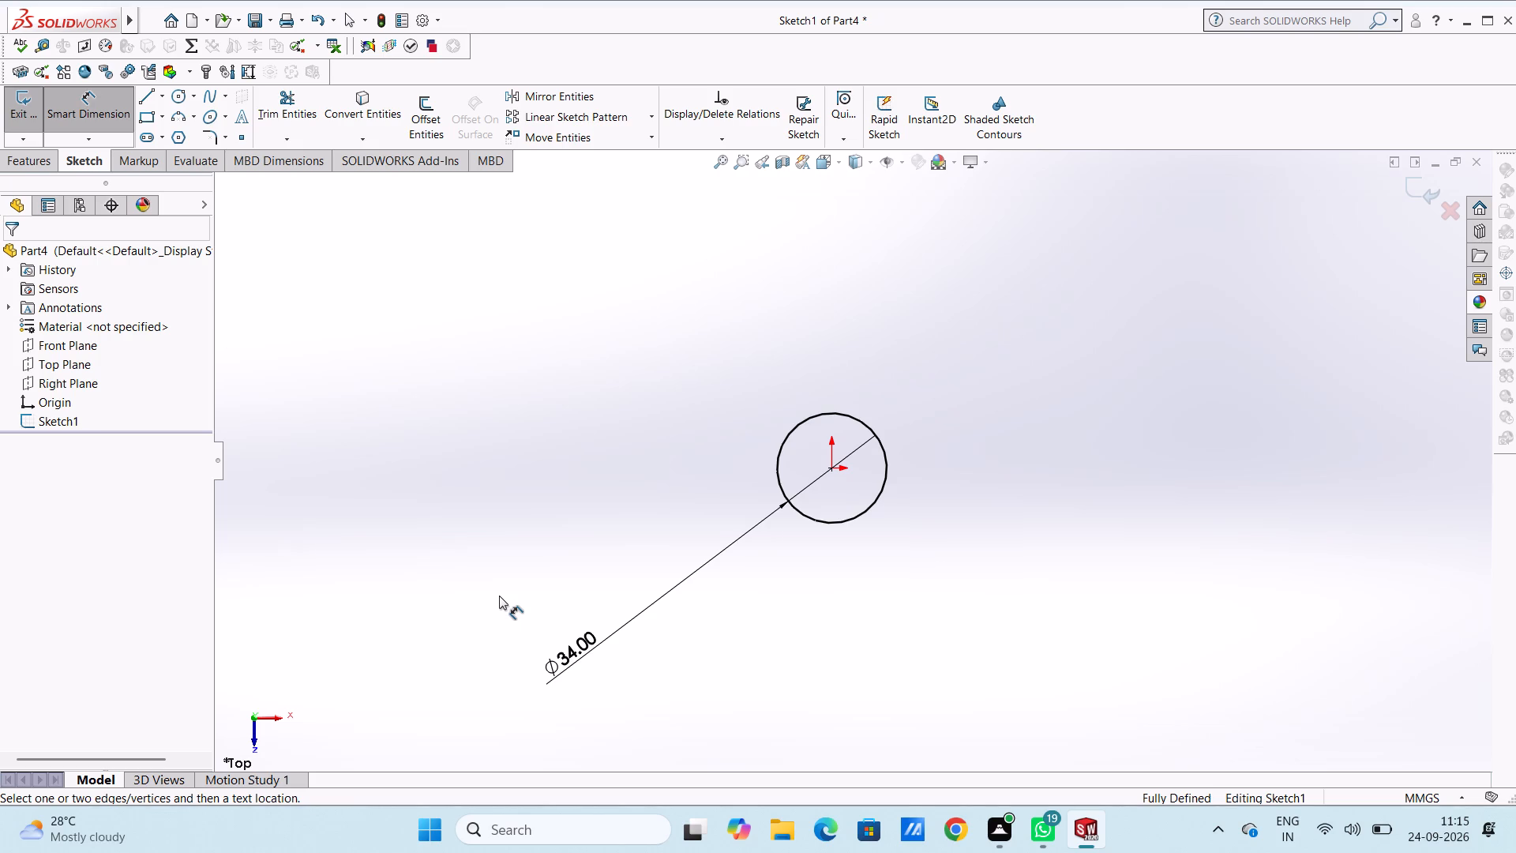
# Extrude the circle as a Blind boss 3 mm deep to form a solid disc.
pyautogui.click(37, 163)
pyautogui.click(32, 117)
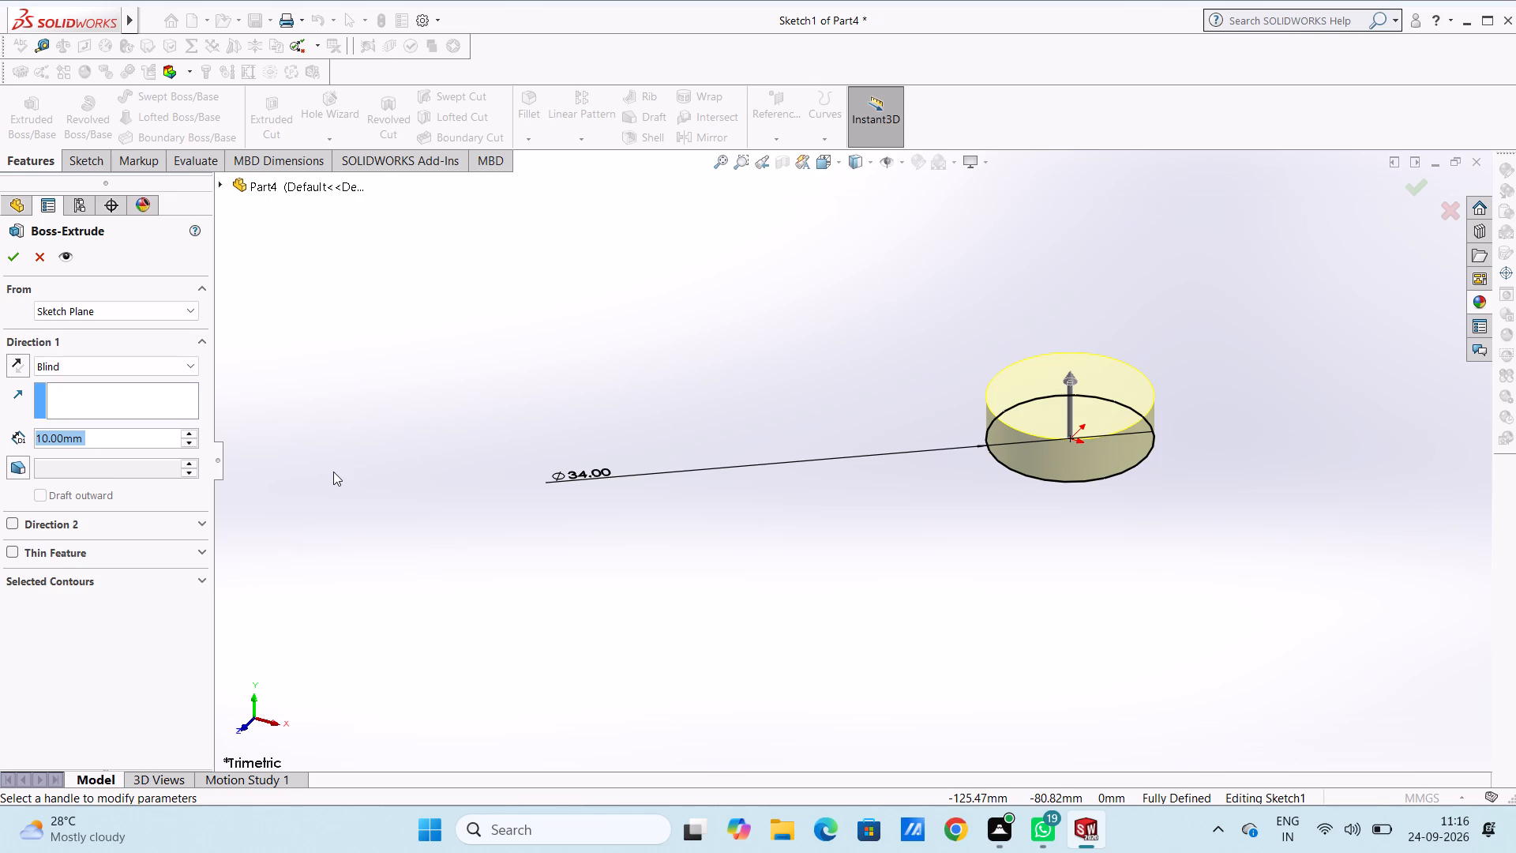
pyautogui.press('2')
pyautogui.press('Return')
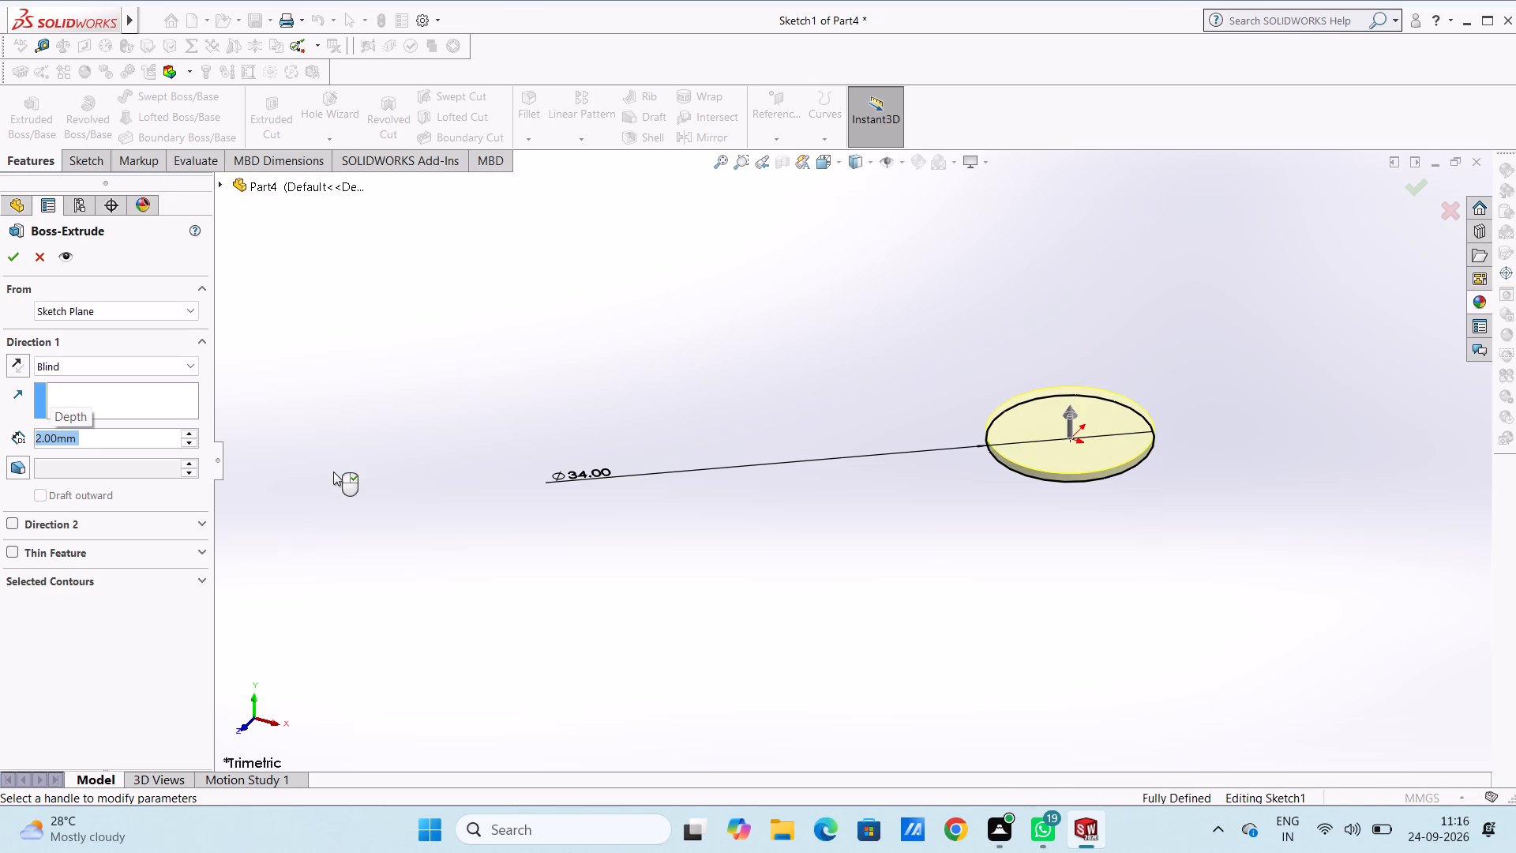
pyautogui.press('3')
pyautogui.press('Return')
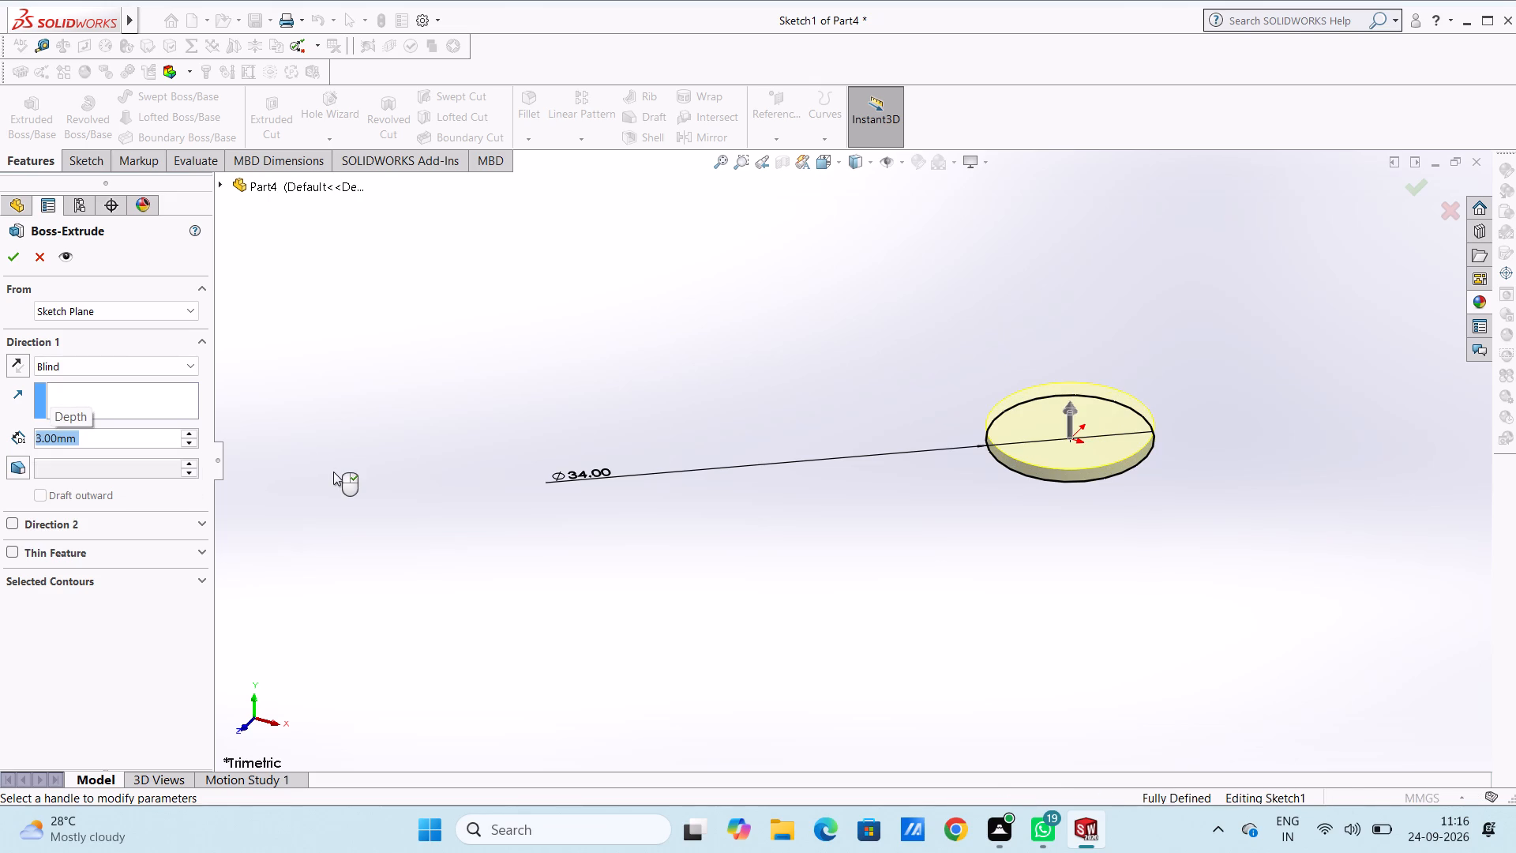
pyautogui.click(17, 264)
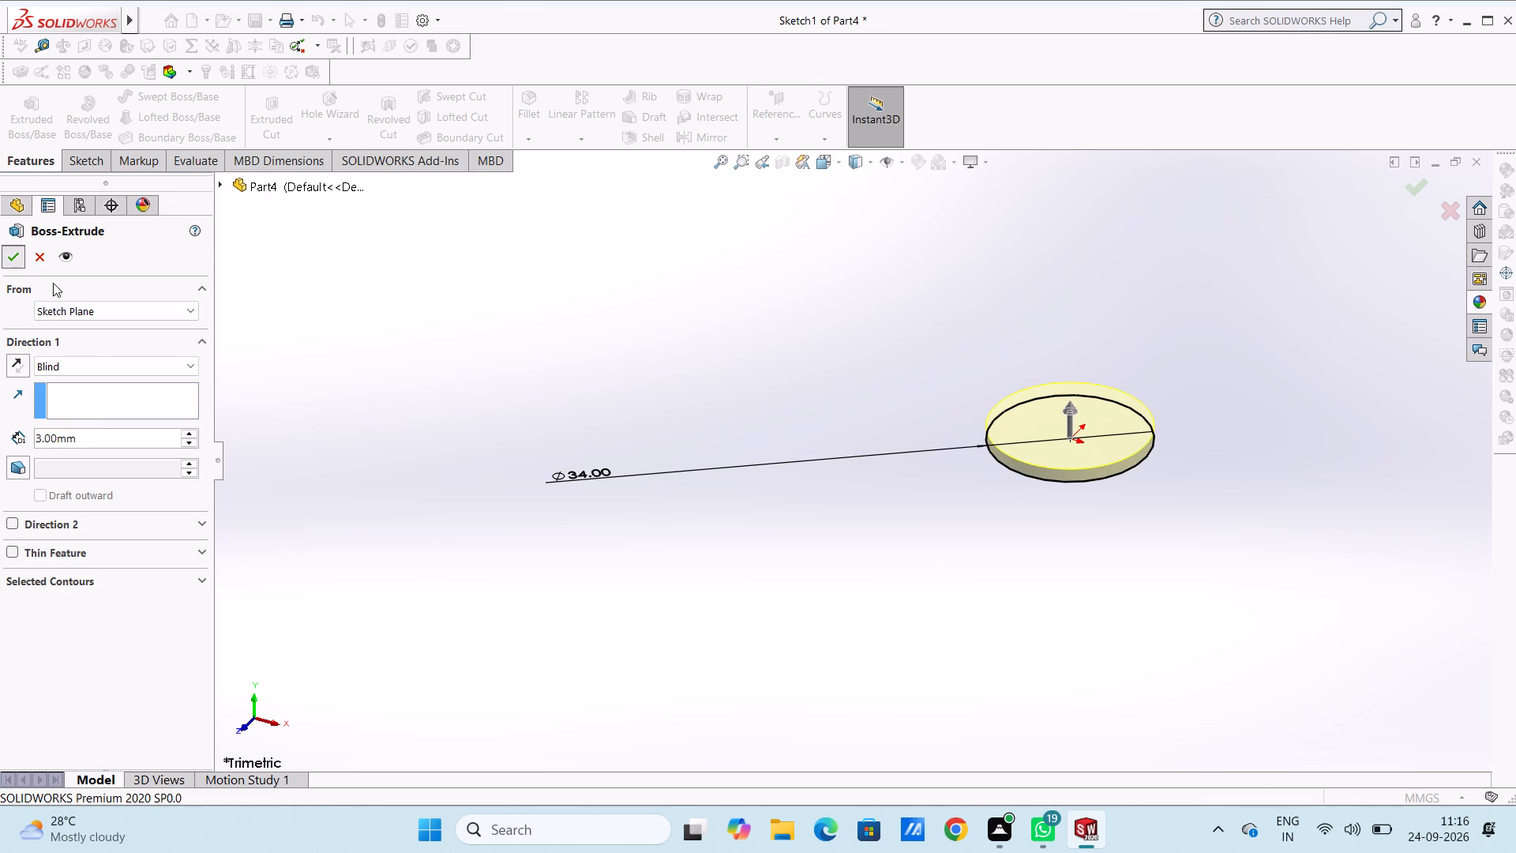
pyautogui.click(562, 387)
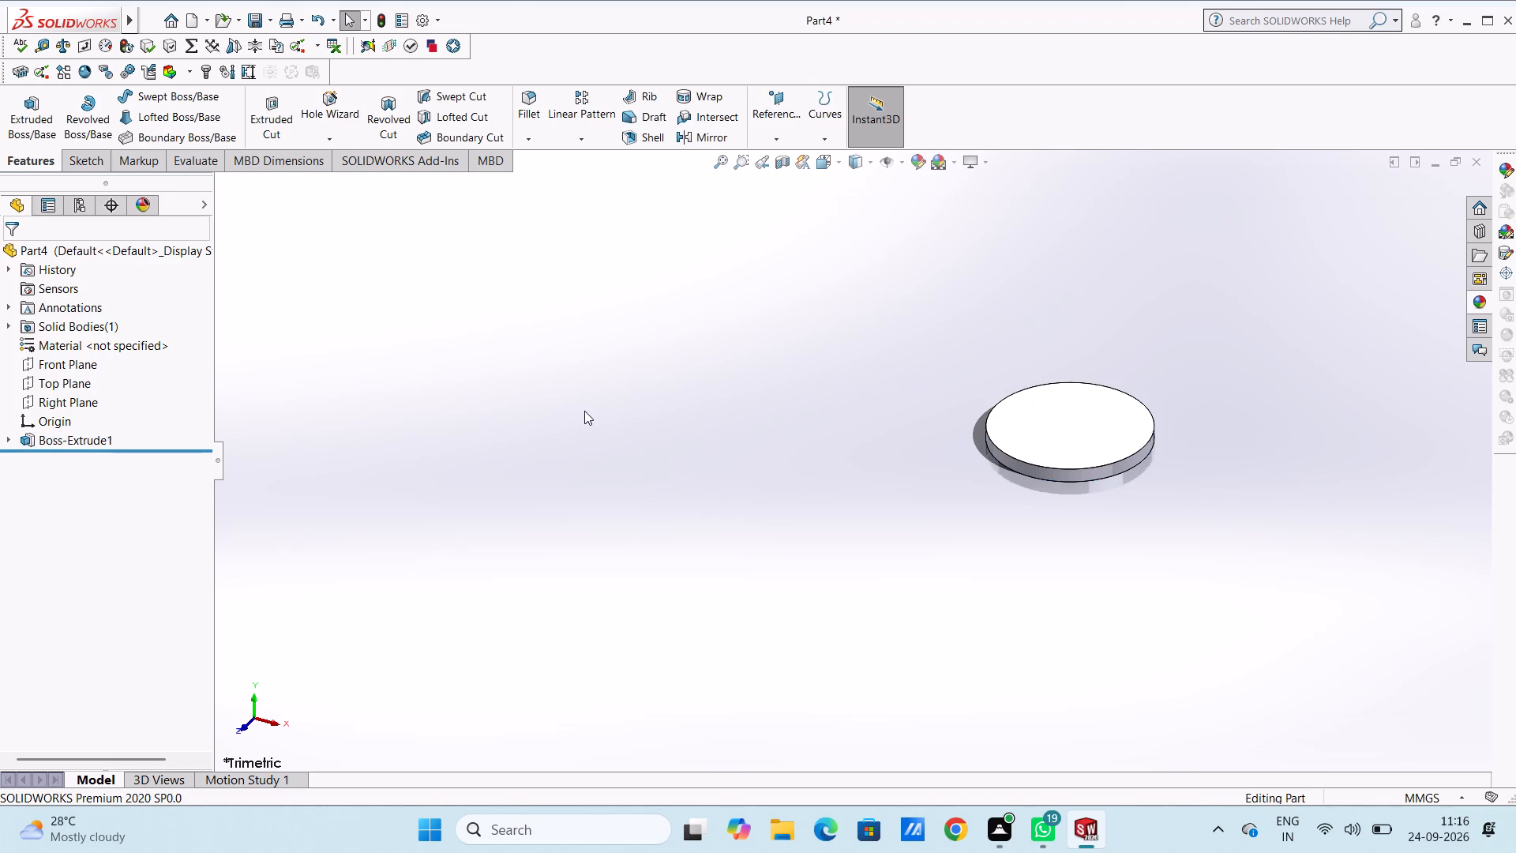
# Open a sketch on the disc's top face and draw a circle of radius 15 mm centred on the origin.
pyautogui.hotkey('ctrl', '5')
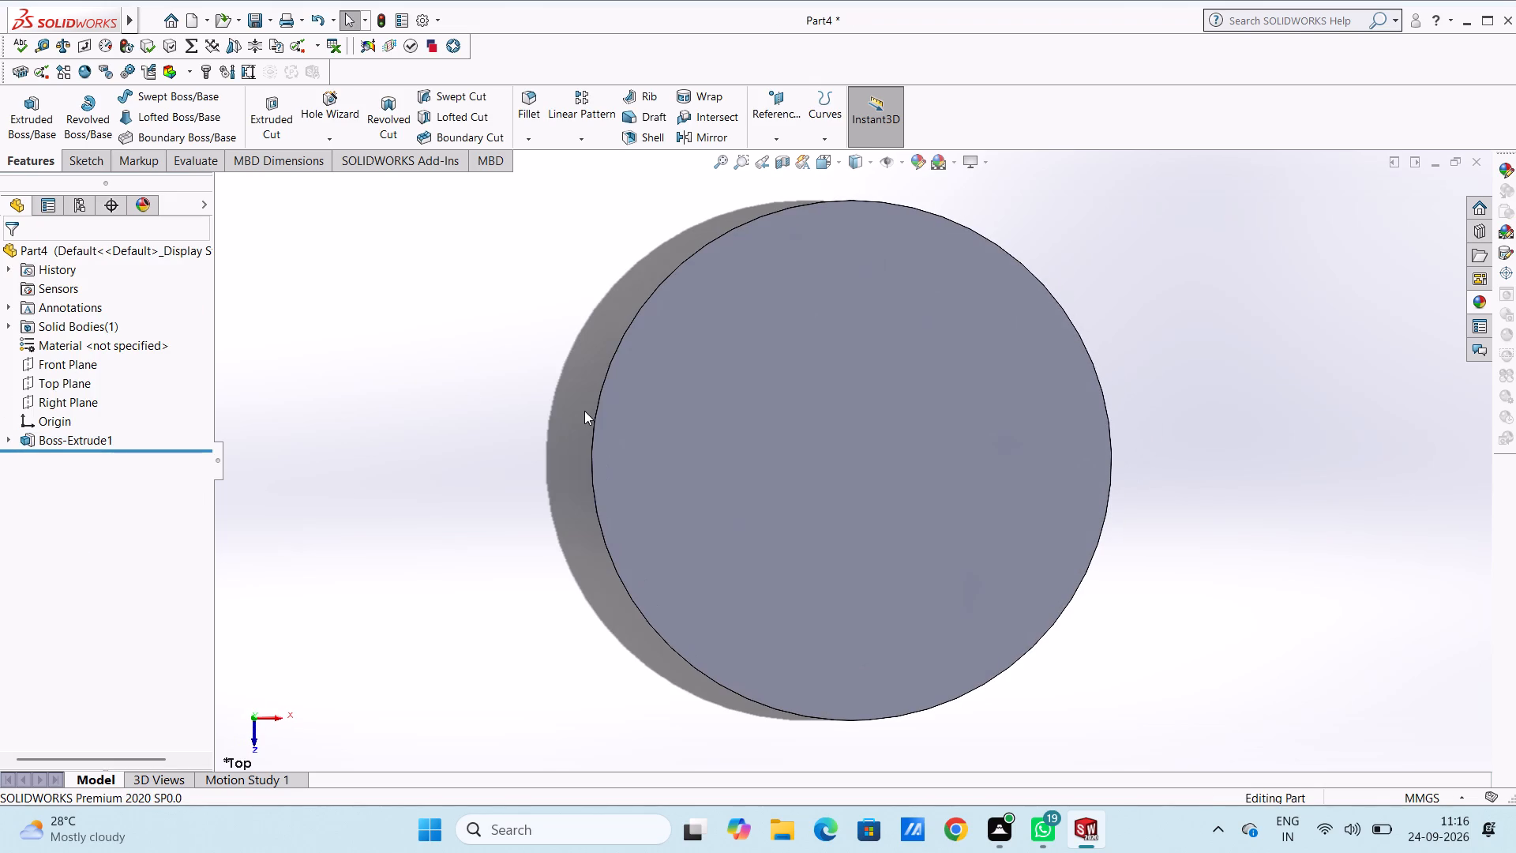
pyautogui.click(663, 421)
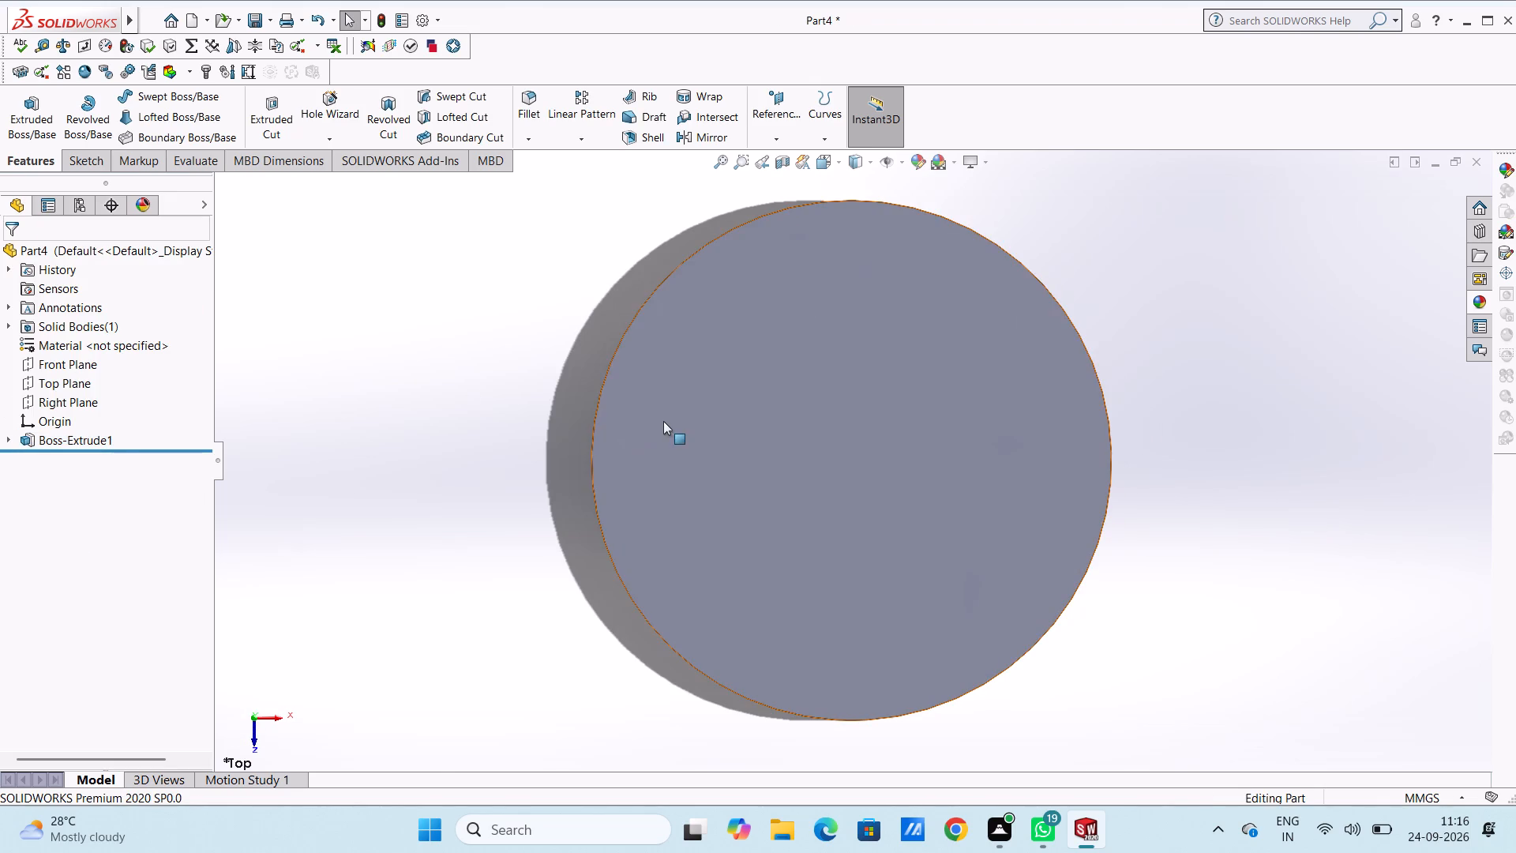
pyautogui.click(736, 373)
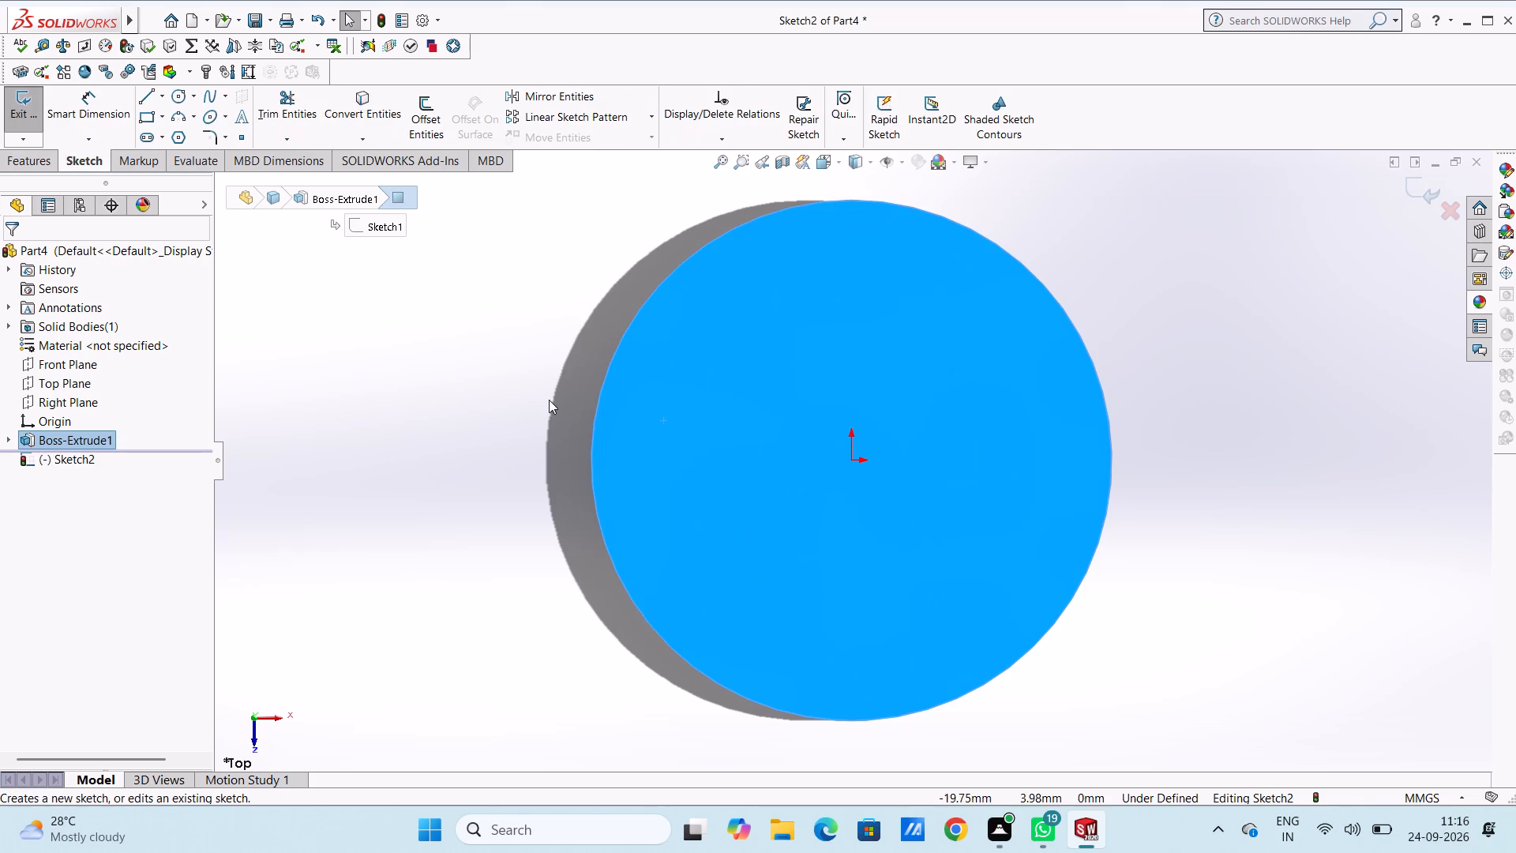
pyautogui.click(549, 399)
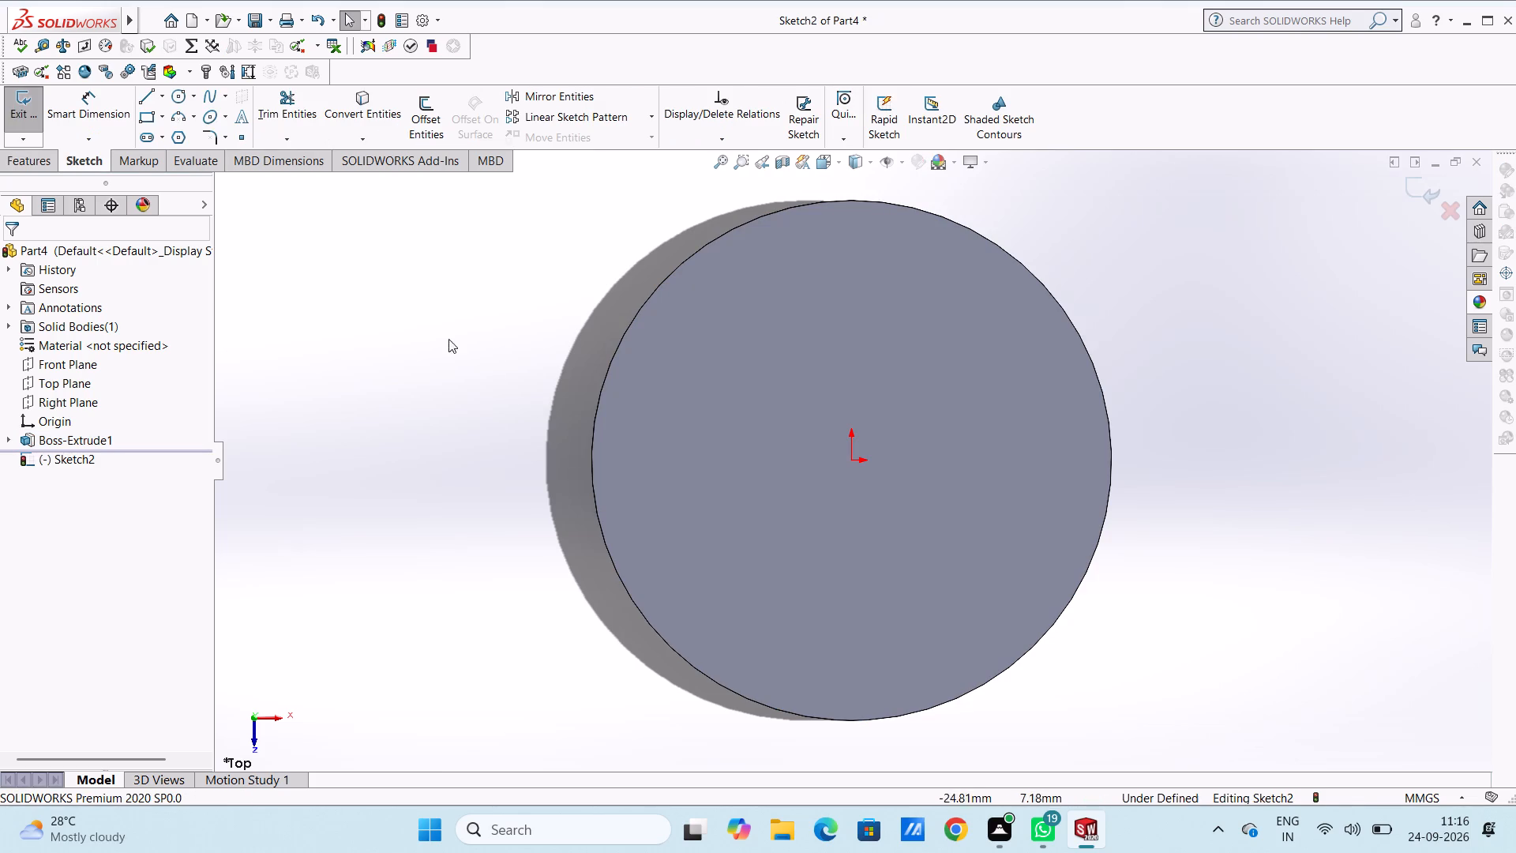
pyautogui.click(182, 96)
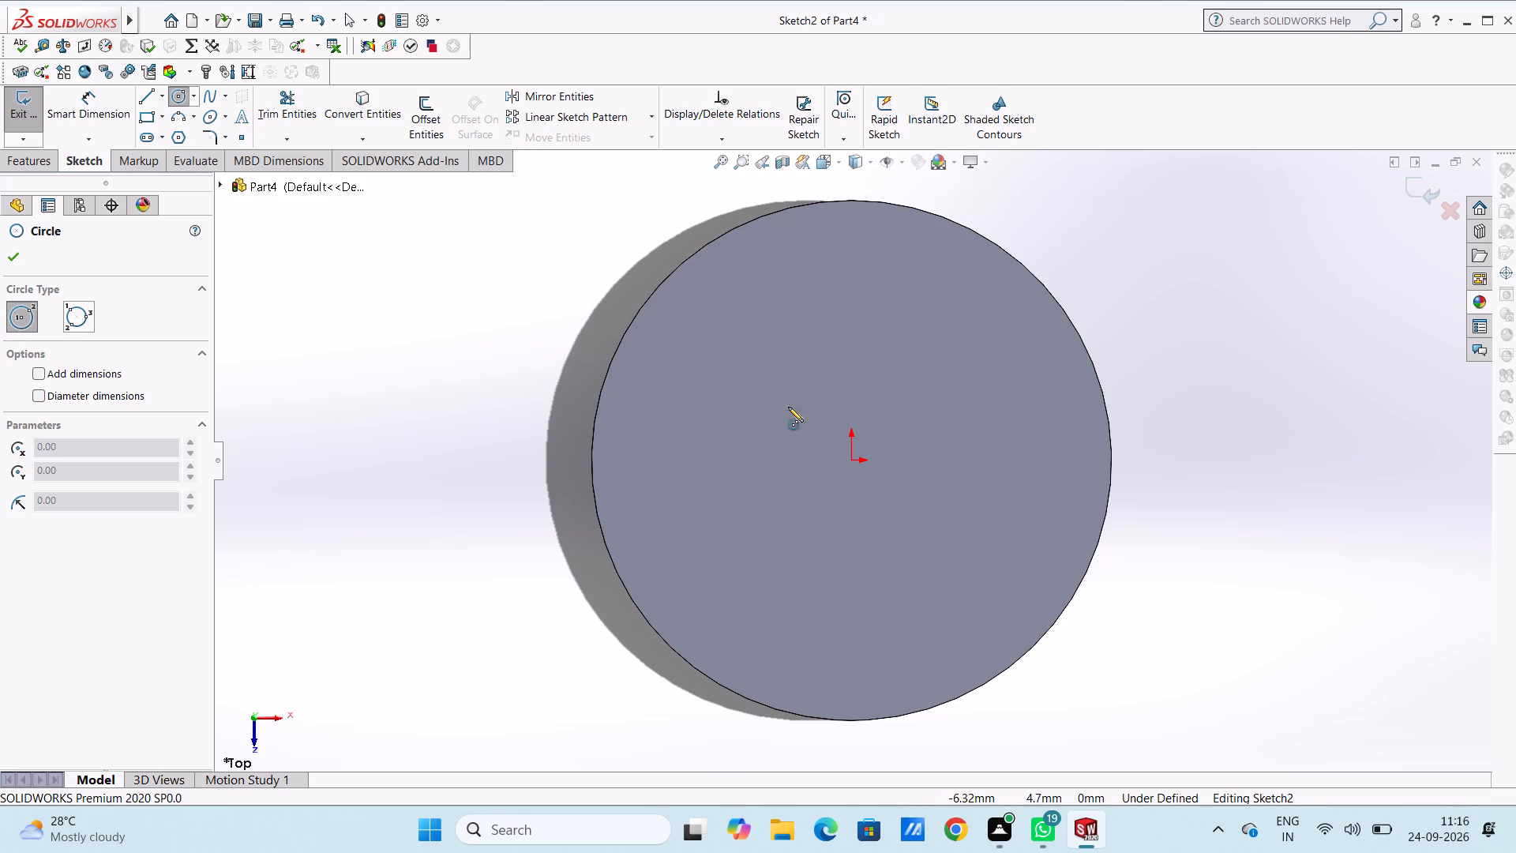
pyautogui.click(852, 458)
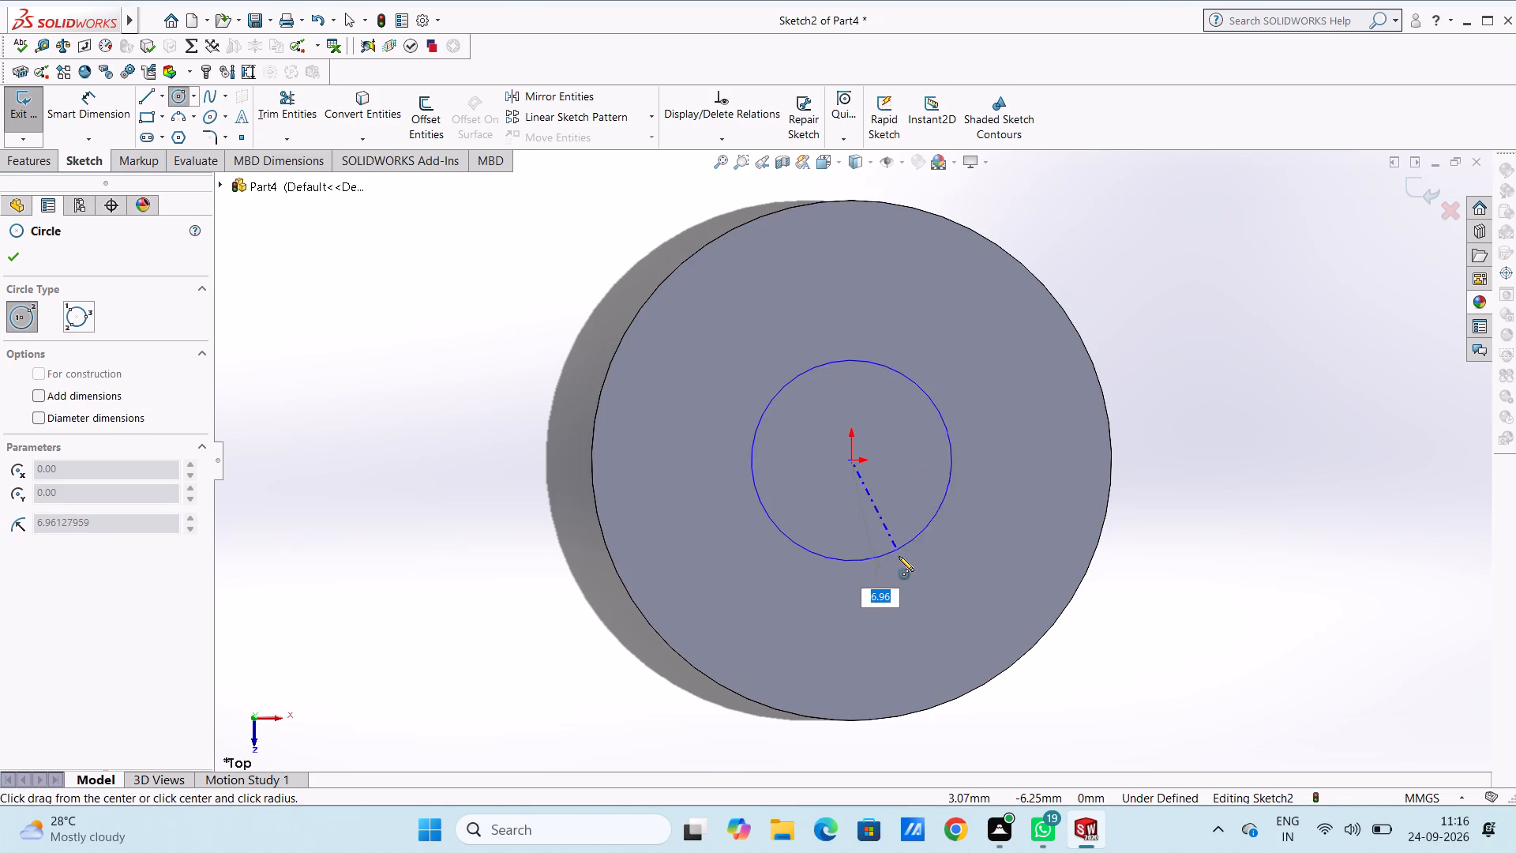
pyautogui.write('15')
pyautogui.press('Return')
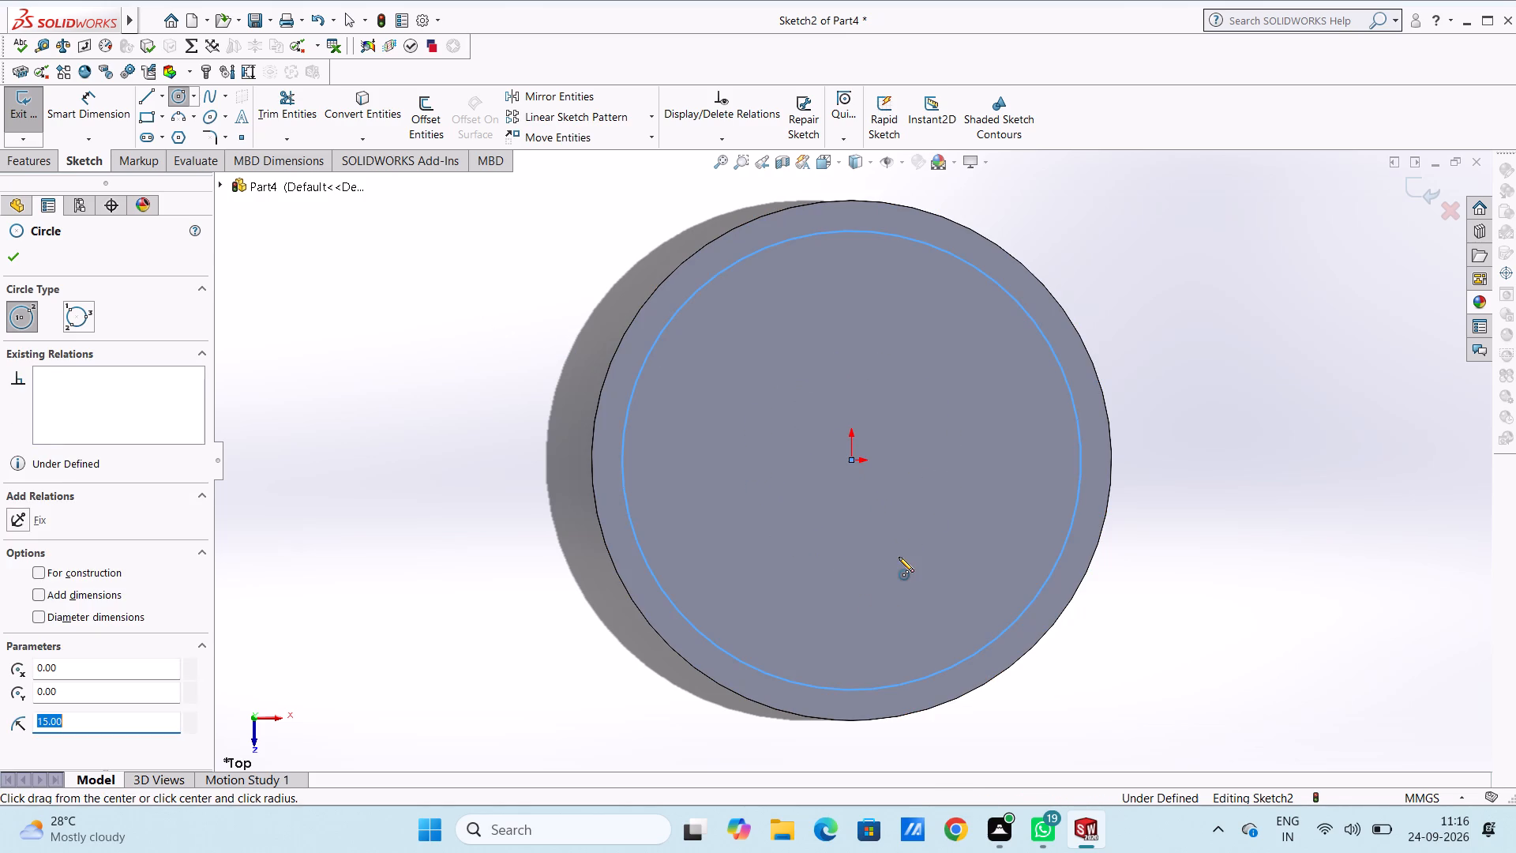
pyautogui.press('Escape')
pyautogui.press('Escape')
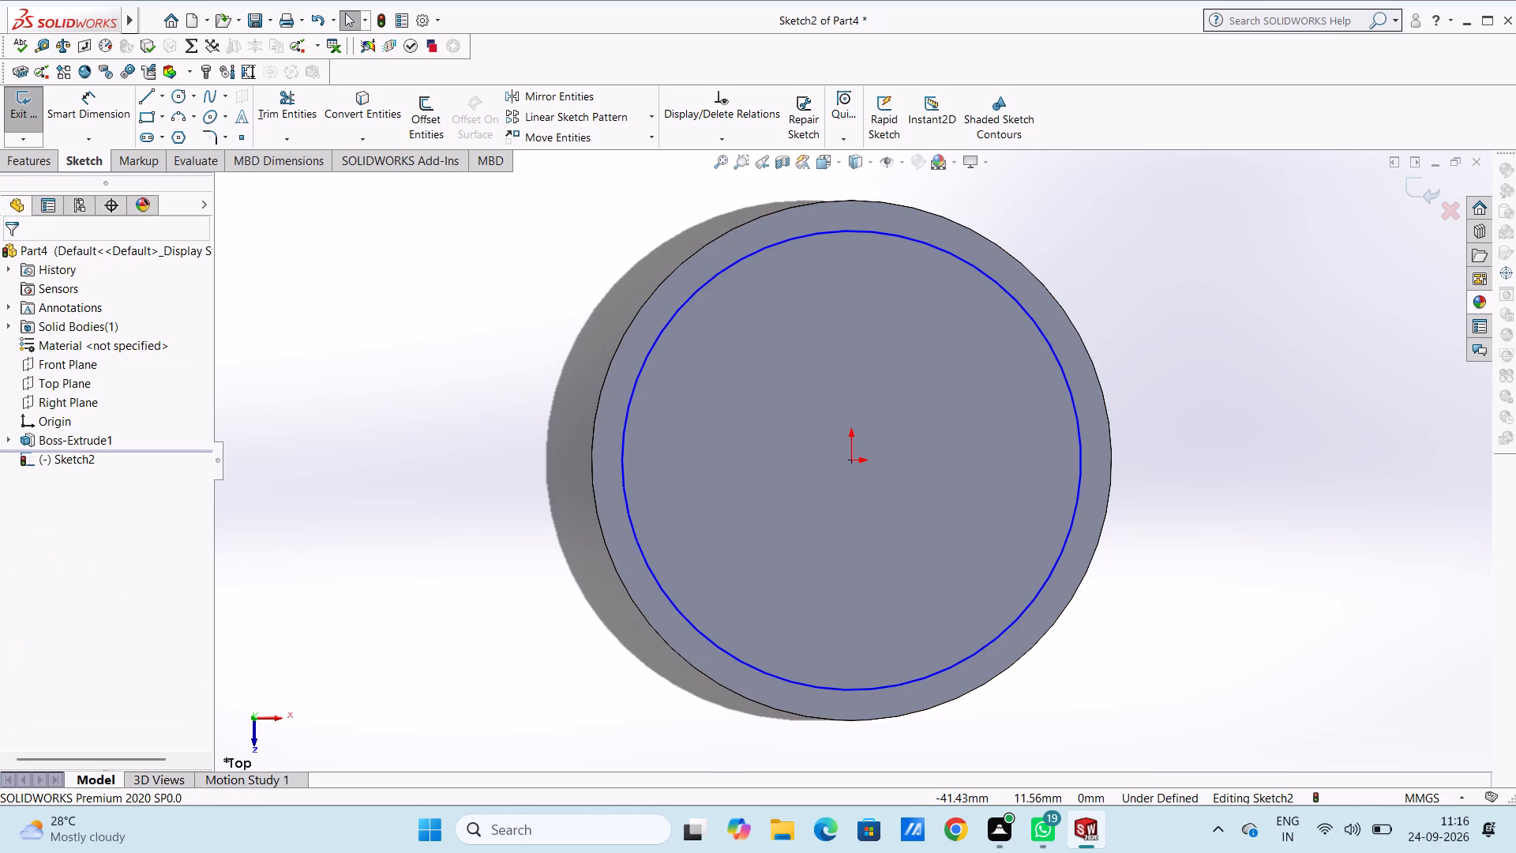
# Dimension the diameter of the inner circle on the disc's top face.
pyautogui.click(103, 111)
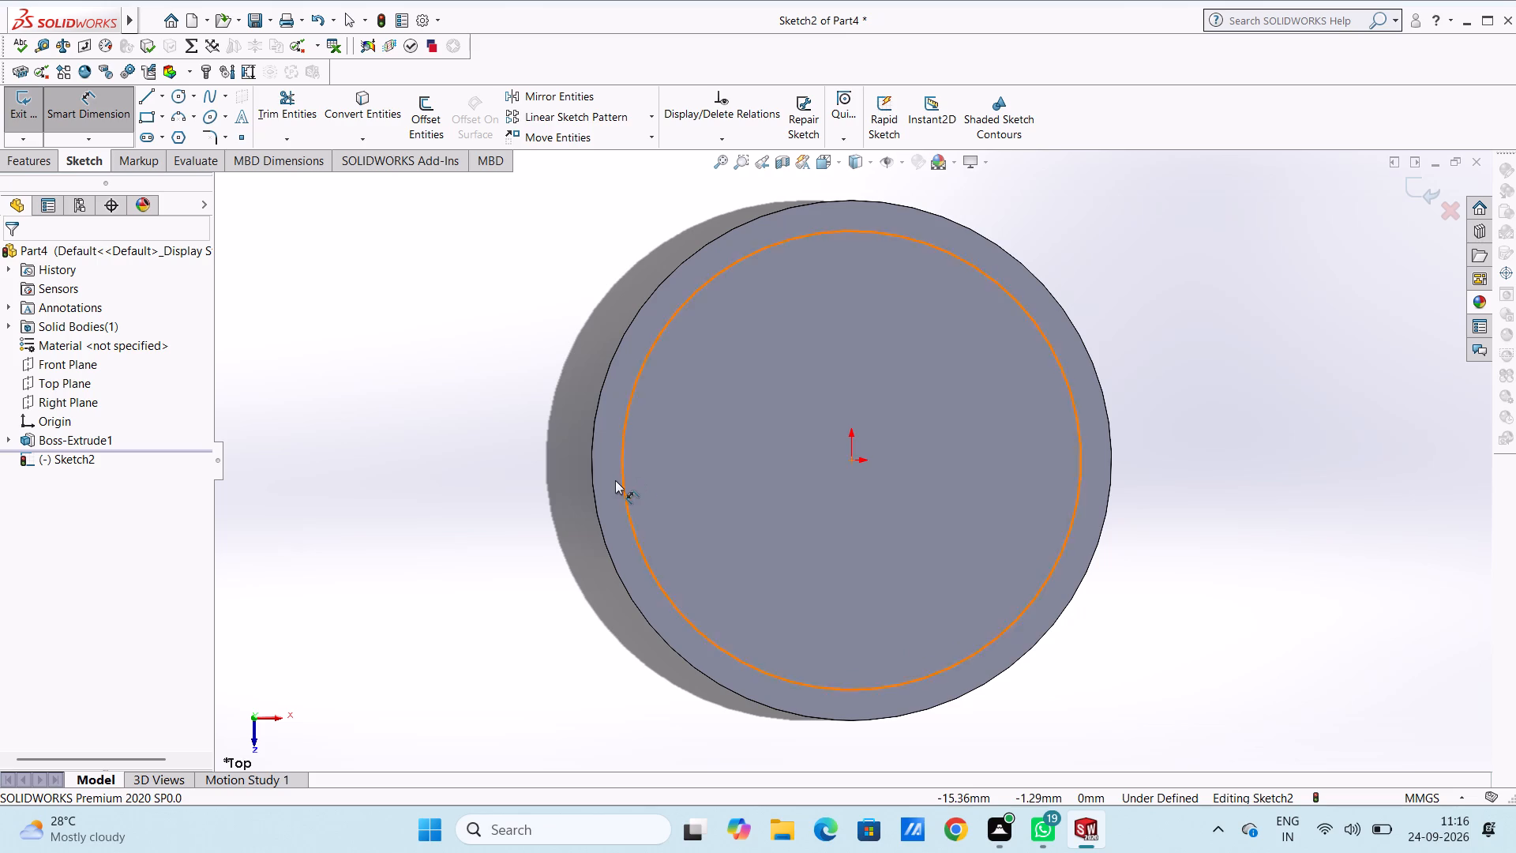
pyautogui.click(621, 486)
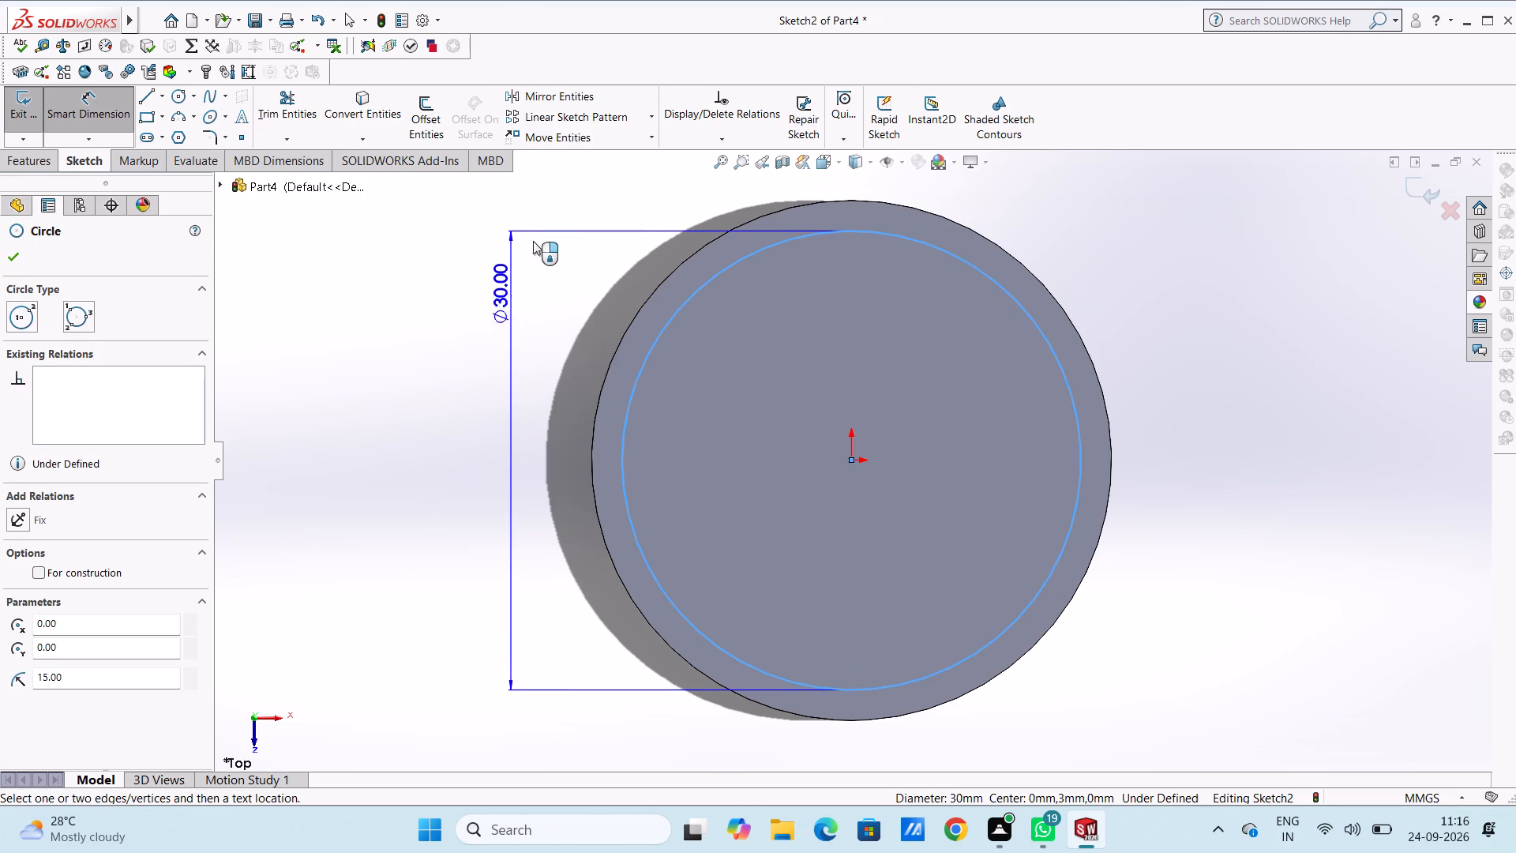
pyautogui.click(541, 220)
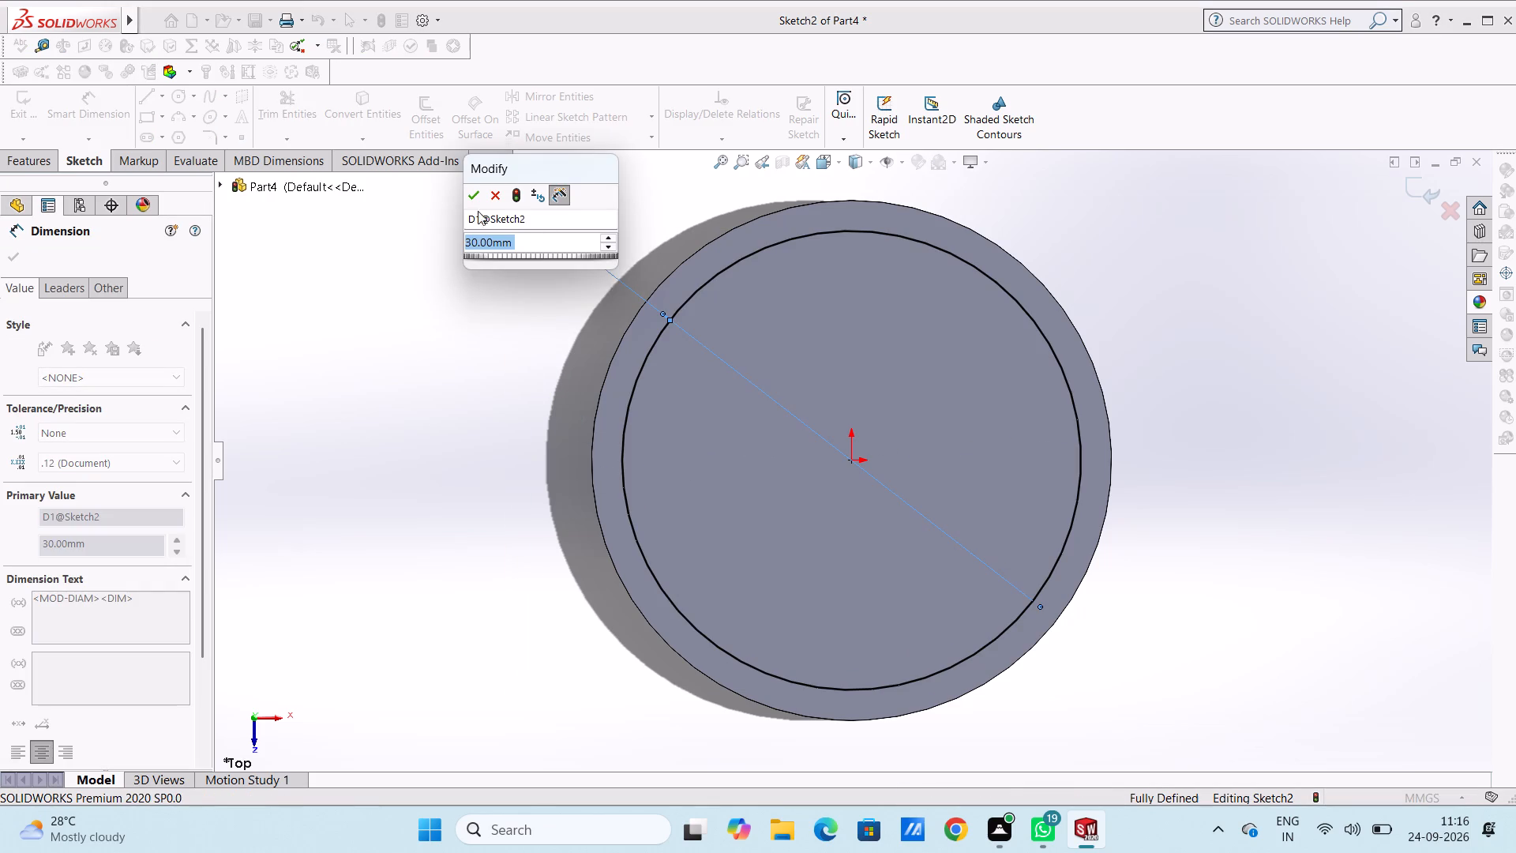
pyautogui.click(475, 201)
pyautogui.click(459, 311)
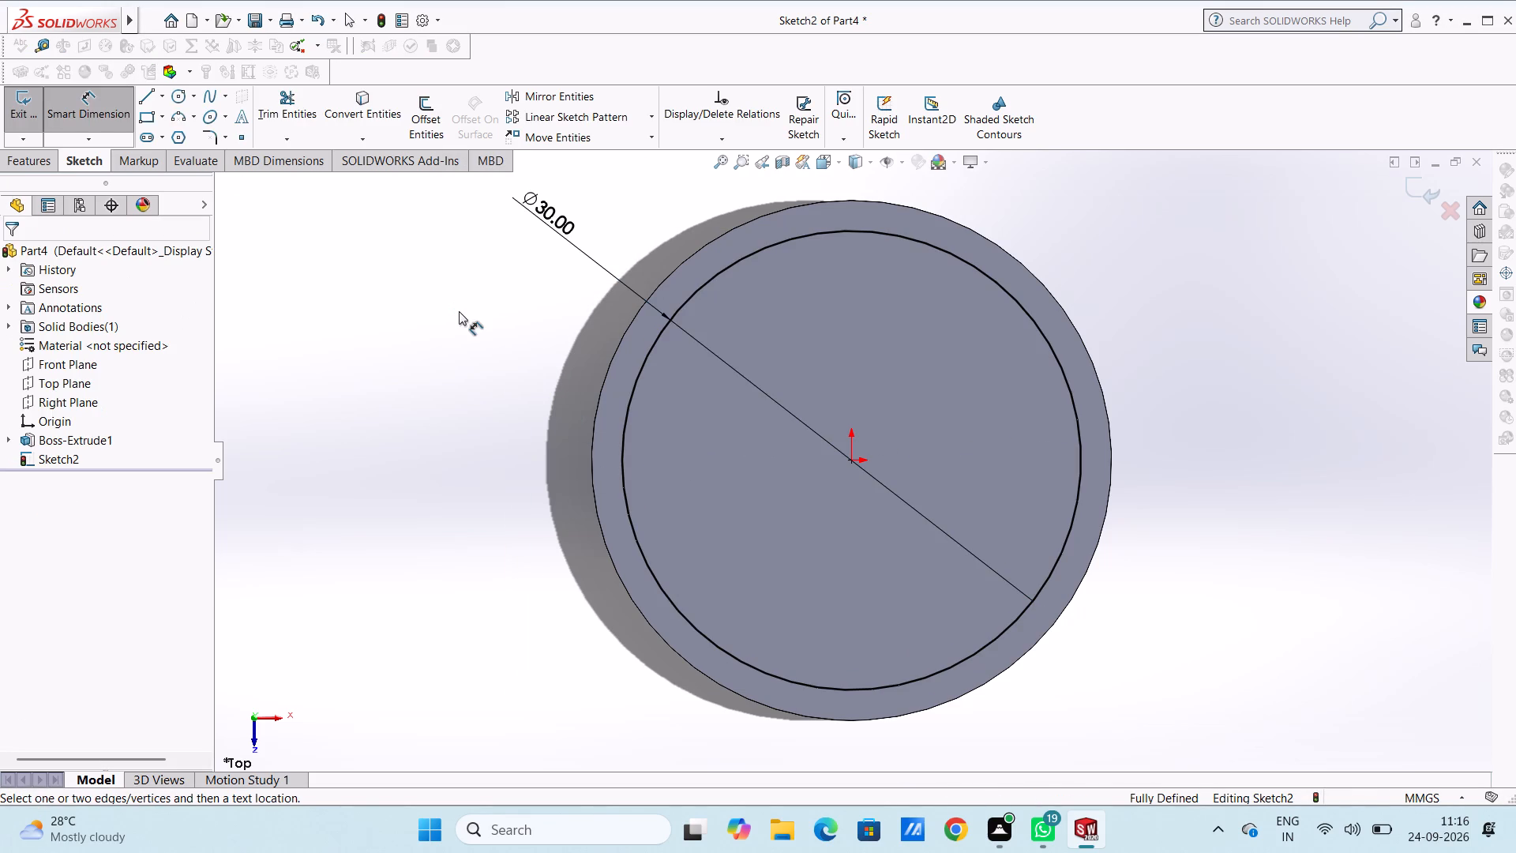
pyautogui.press('Escape')
pyautogui.press('Escape')
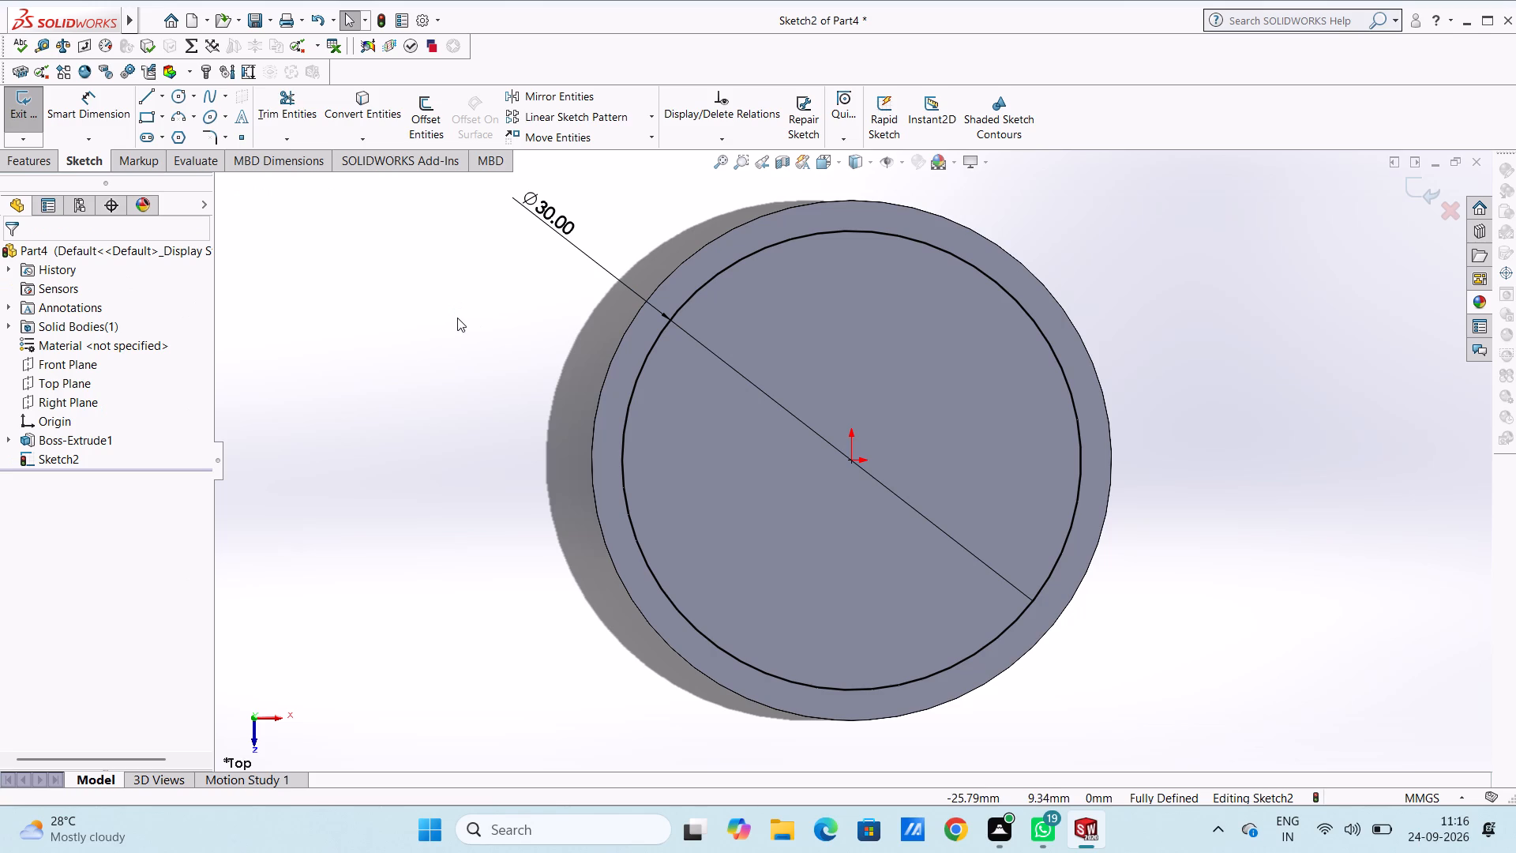
# Cut-extrude the inner circle with a Blind depth of 3 mm, turning the disc into an open ring.
pyautogui.click(20, 167)
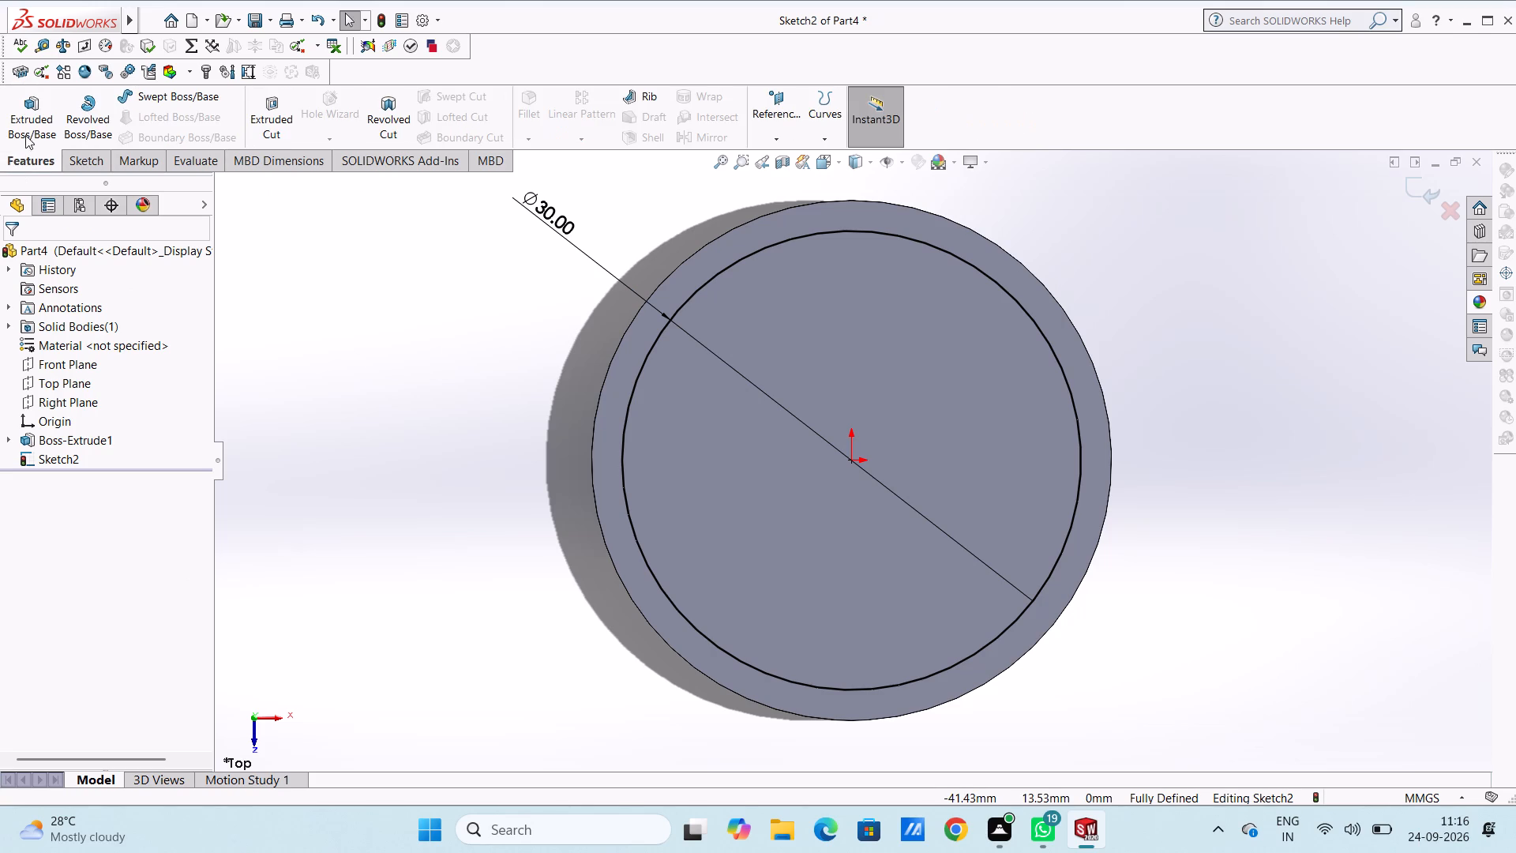
pyautogui.click(266, 115)
pyautogui.click(10, 259)
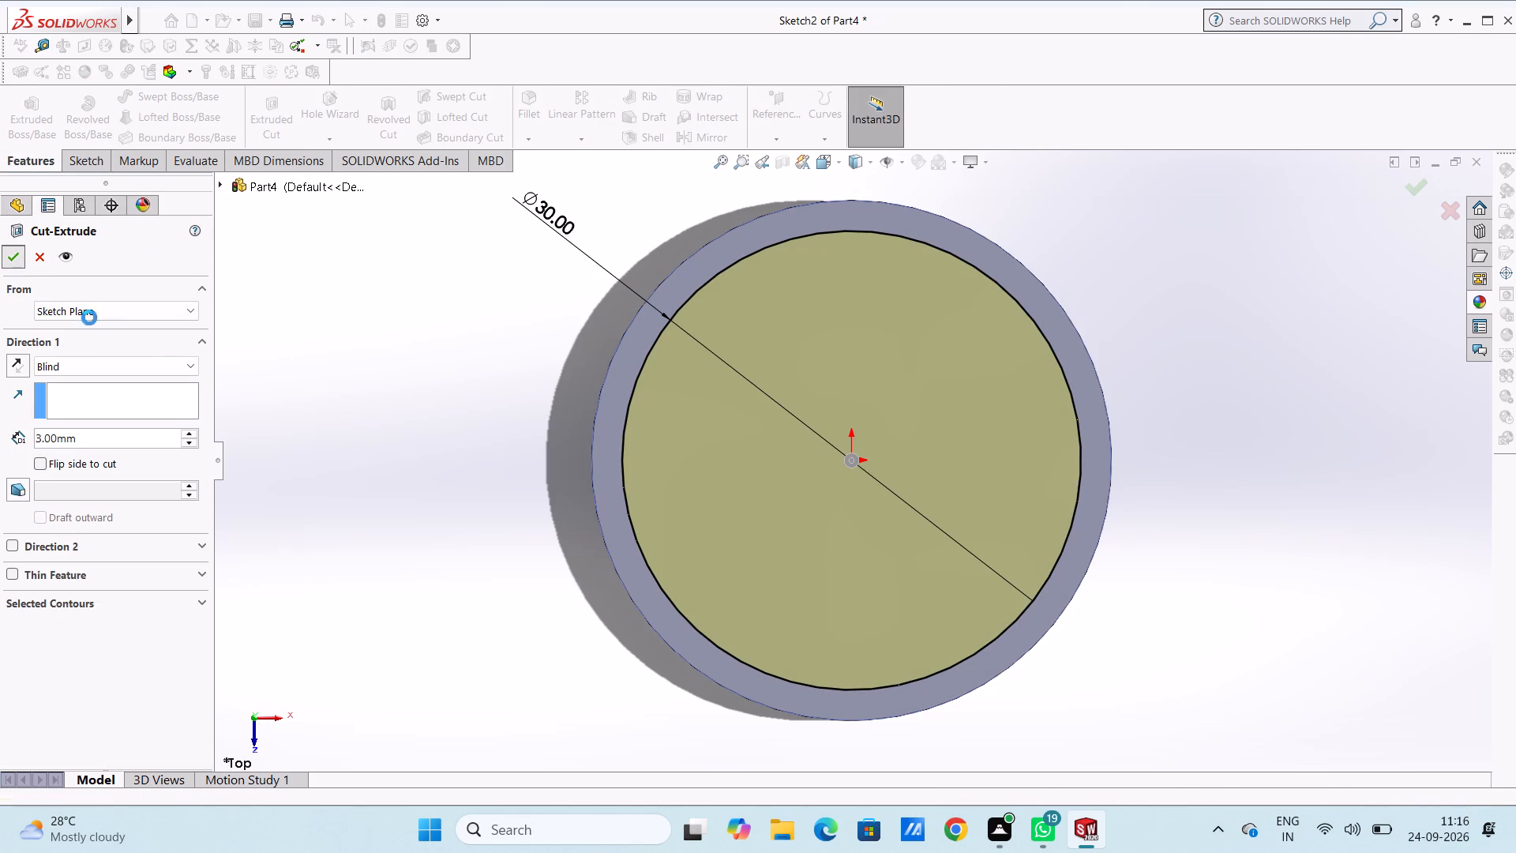
pyautogui.click(313, 397)
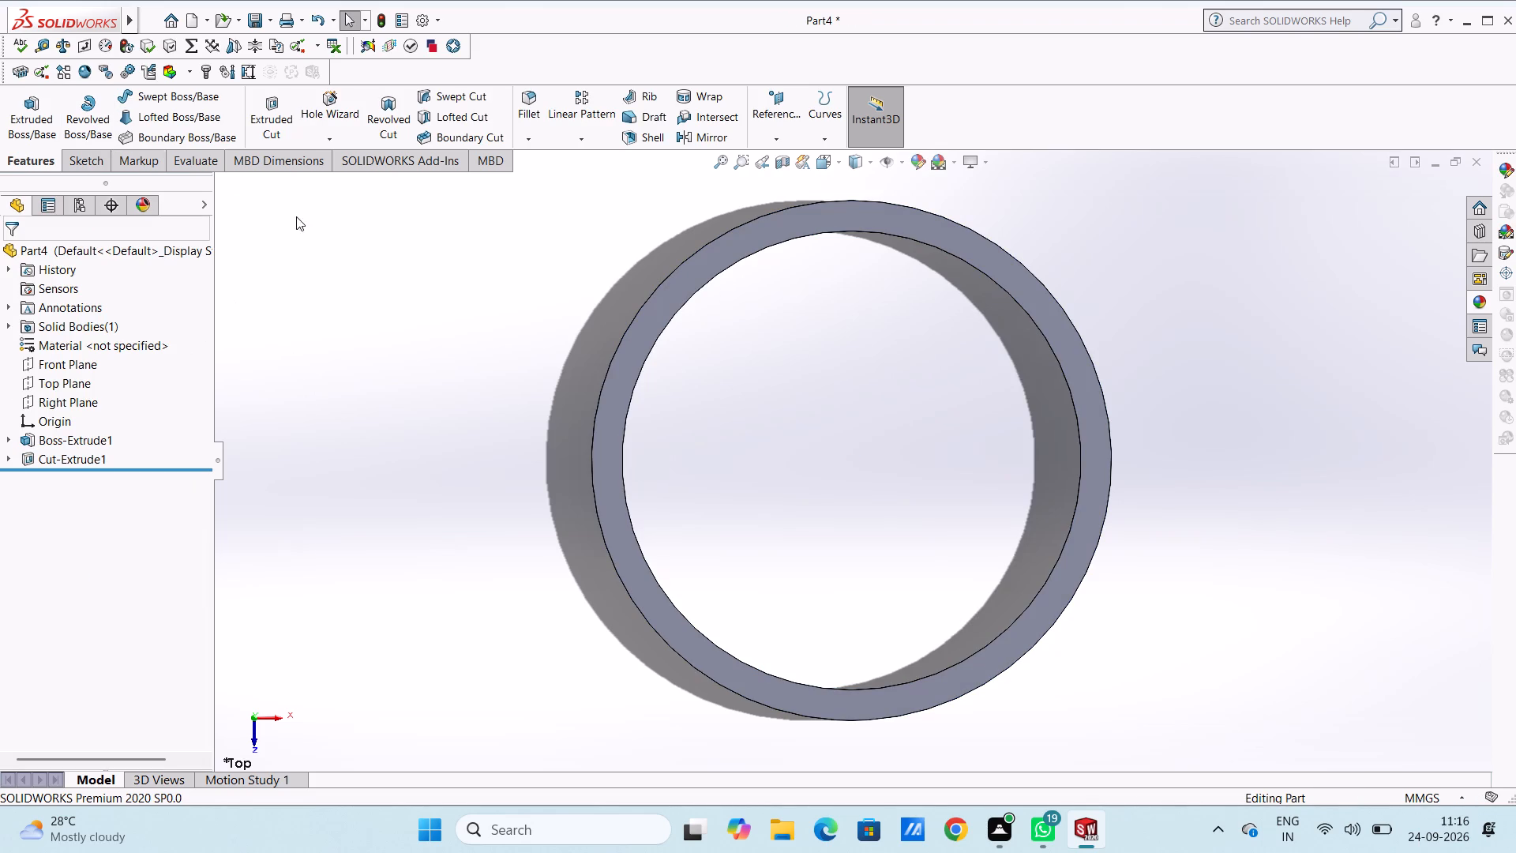
# Open a sketch on the ring's top face and draw a circle of radius 15 mm centred on the origin, matching the inner edge.
pyautogui.click(656, 319)
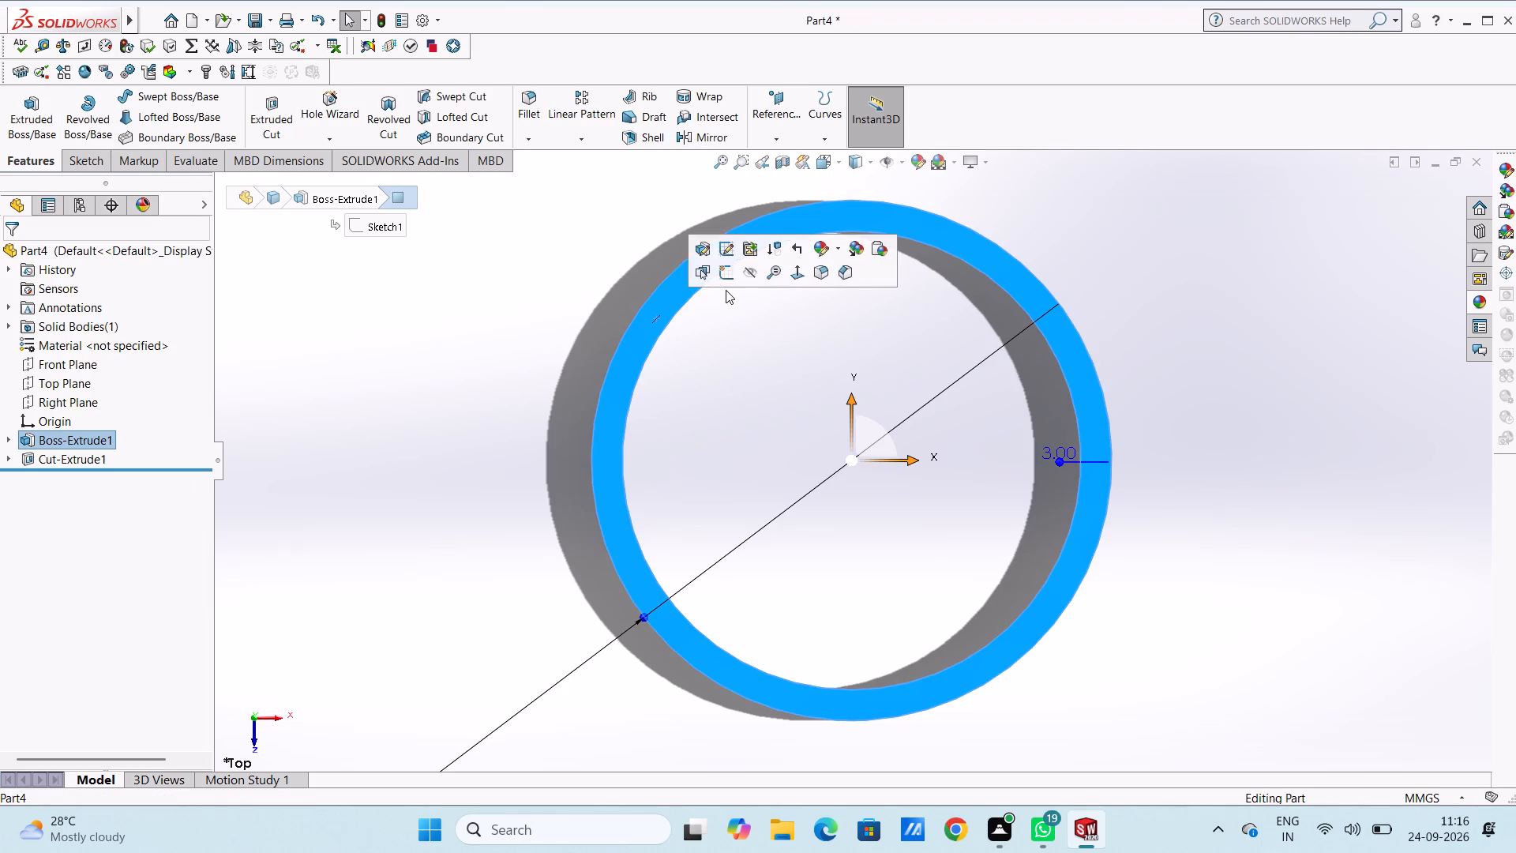
pyautogui.click(726, 275)
pyautogui.click(501, 324)
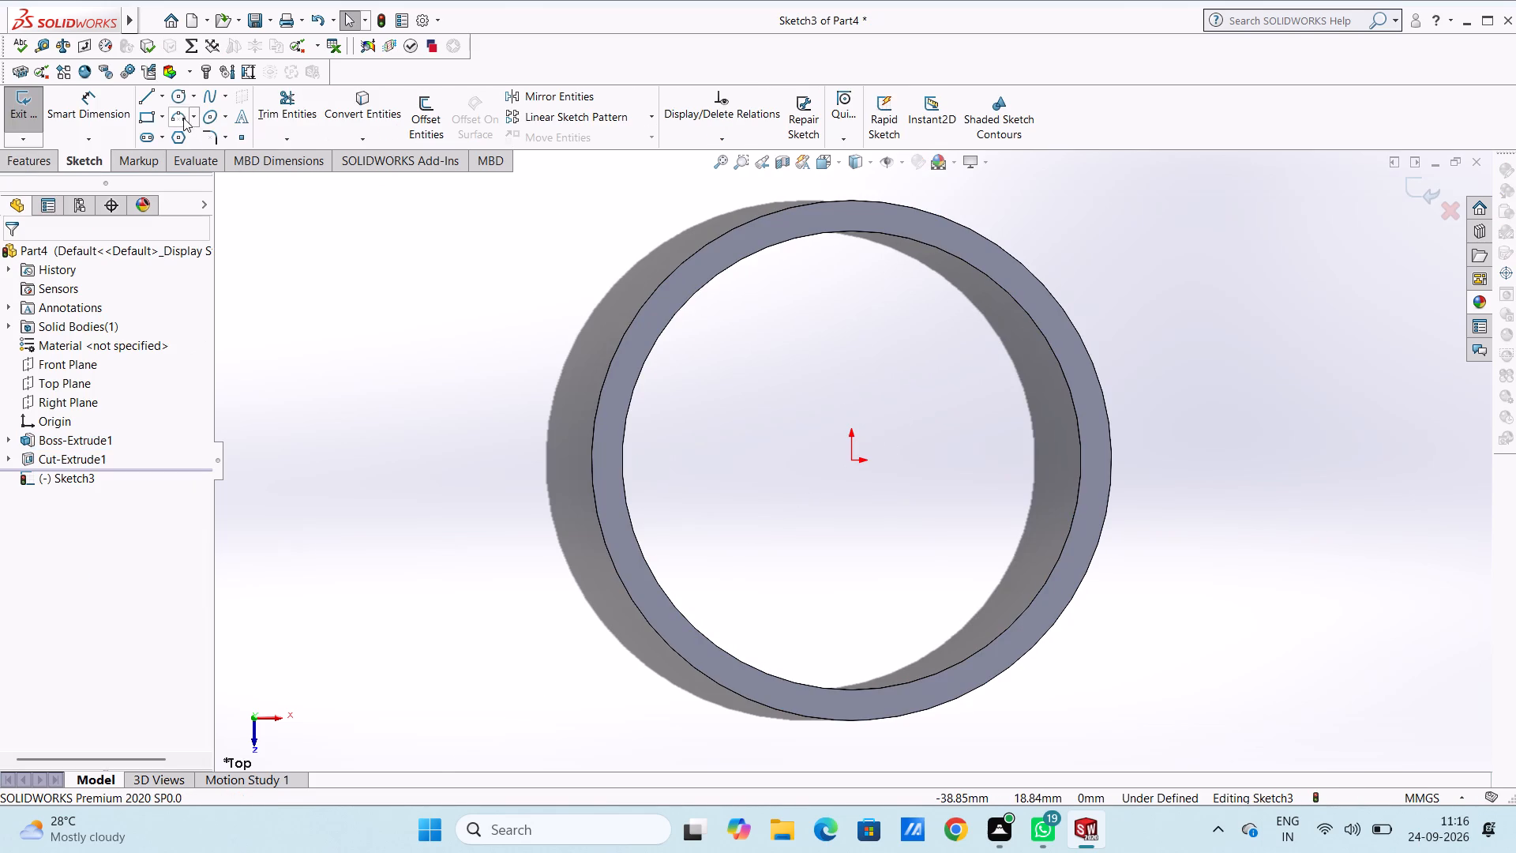
pyautogui.click(177, 93)
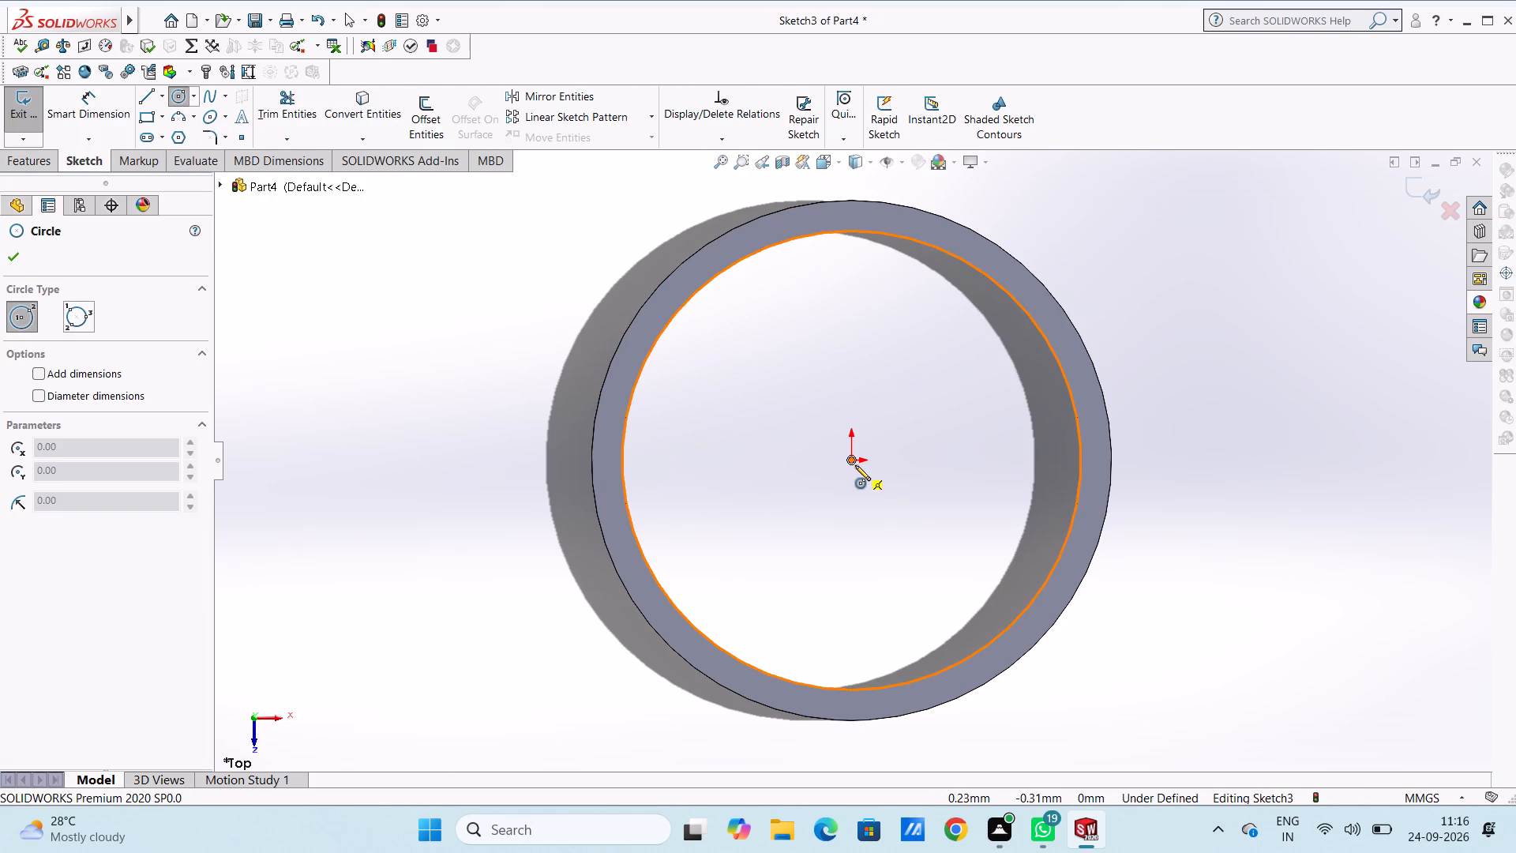
pyautogui.click(854, 460)
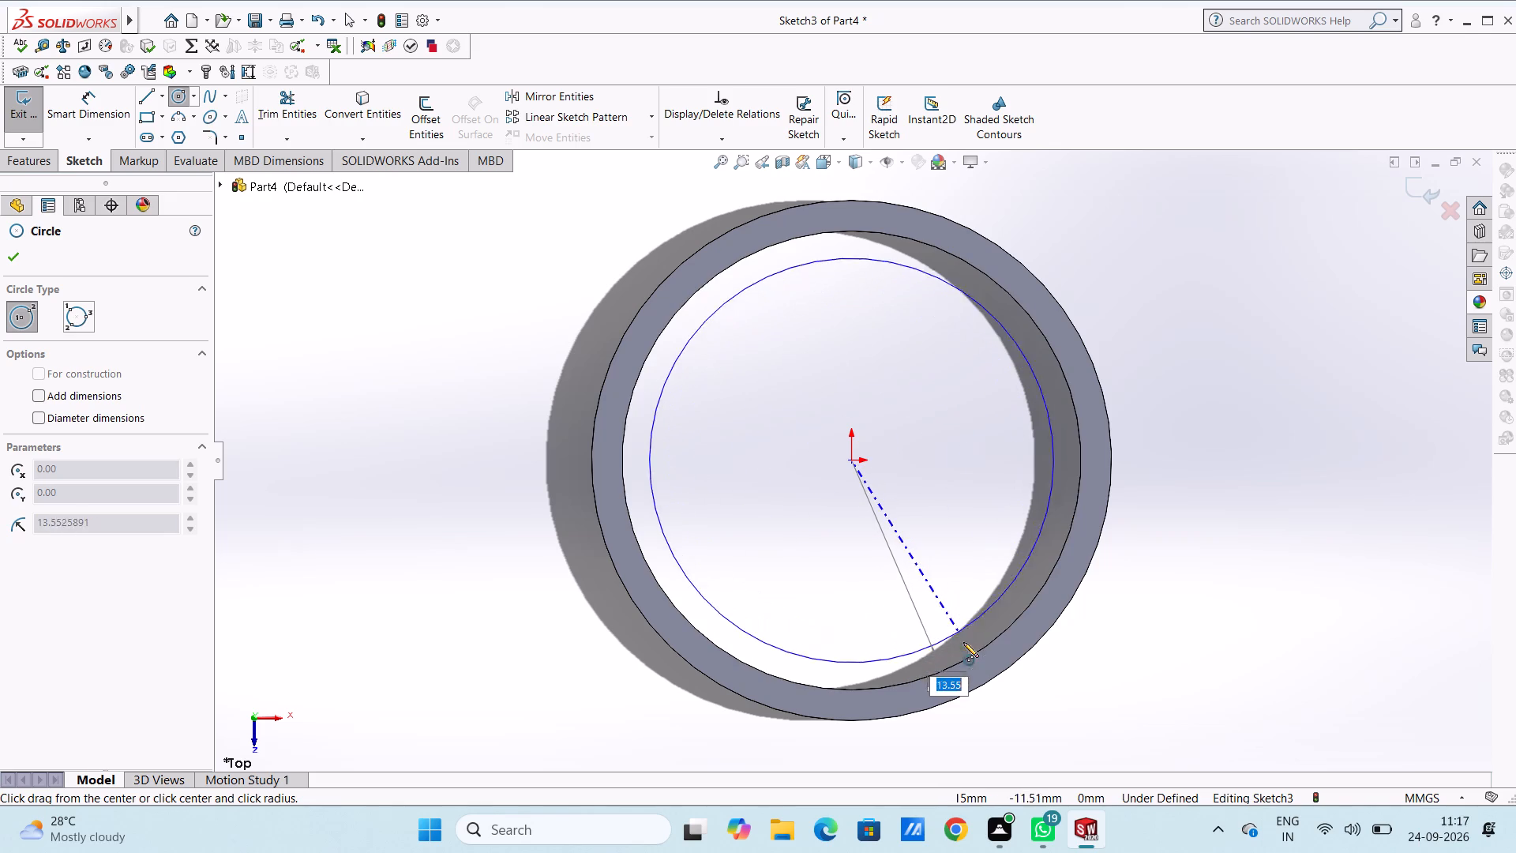
pyautogui.click(970, 659)
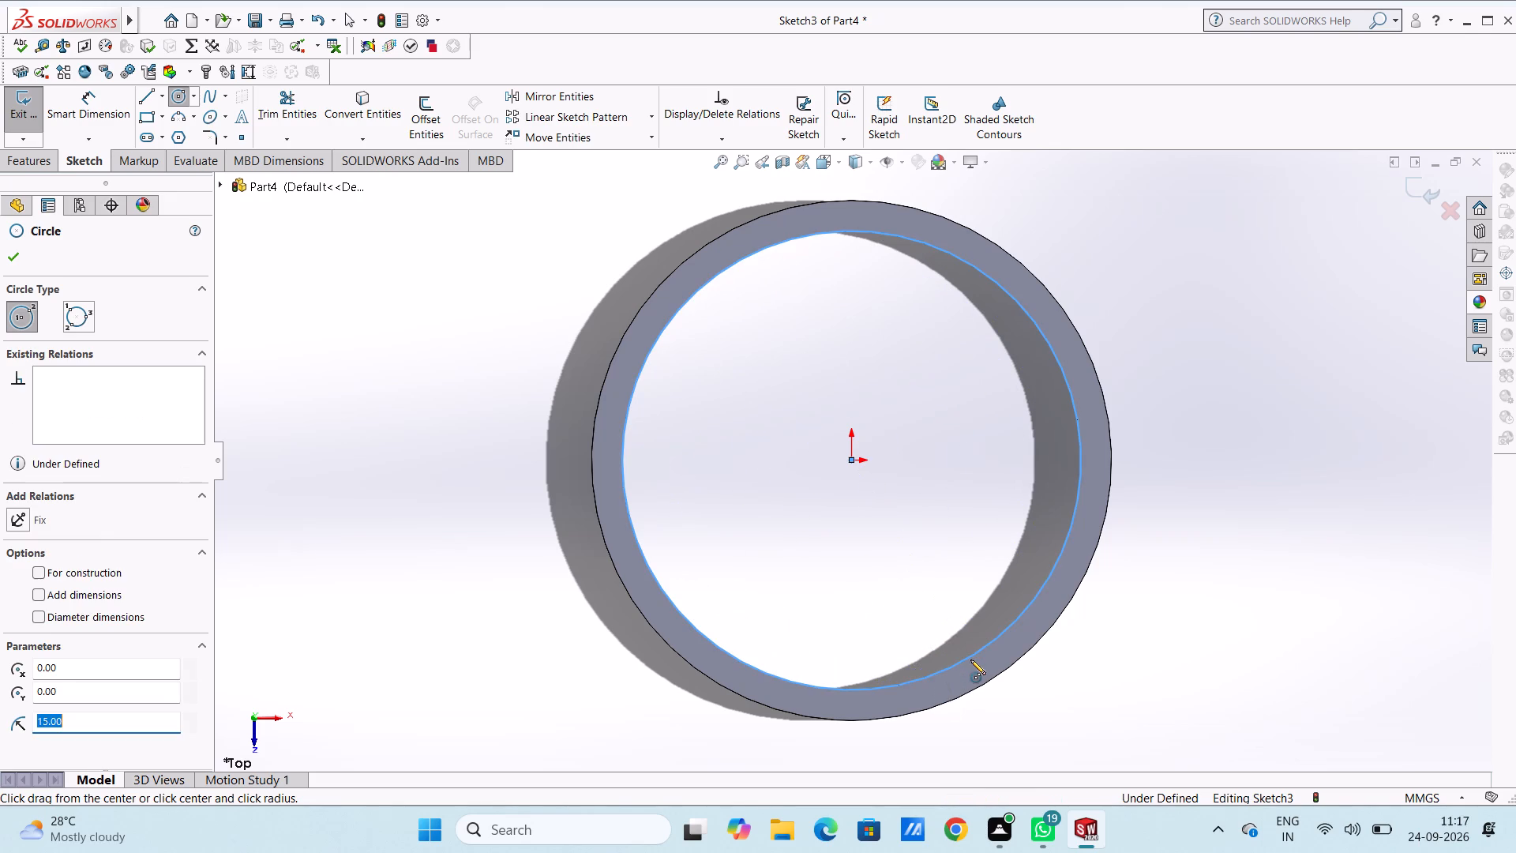
pyautogui.press('Escape')
pyautogui.press('Escape')
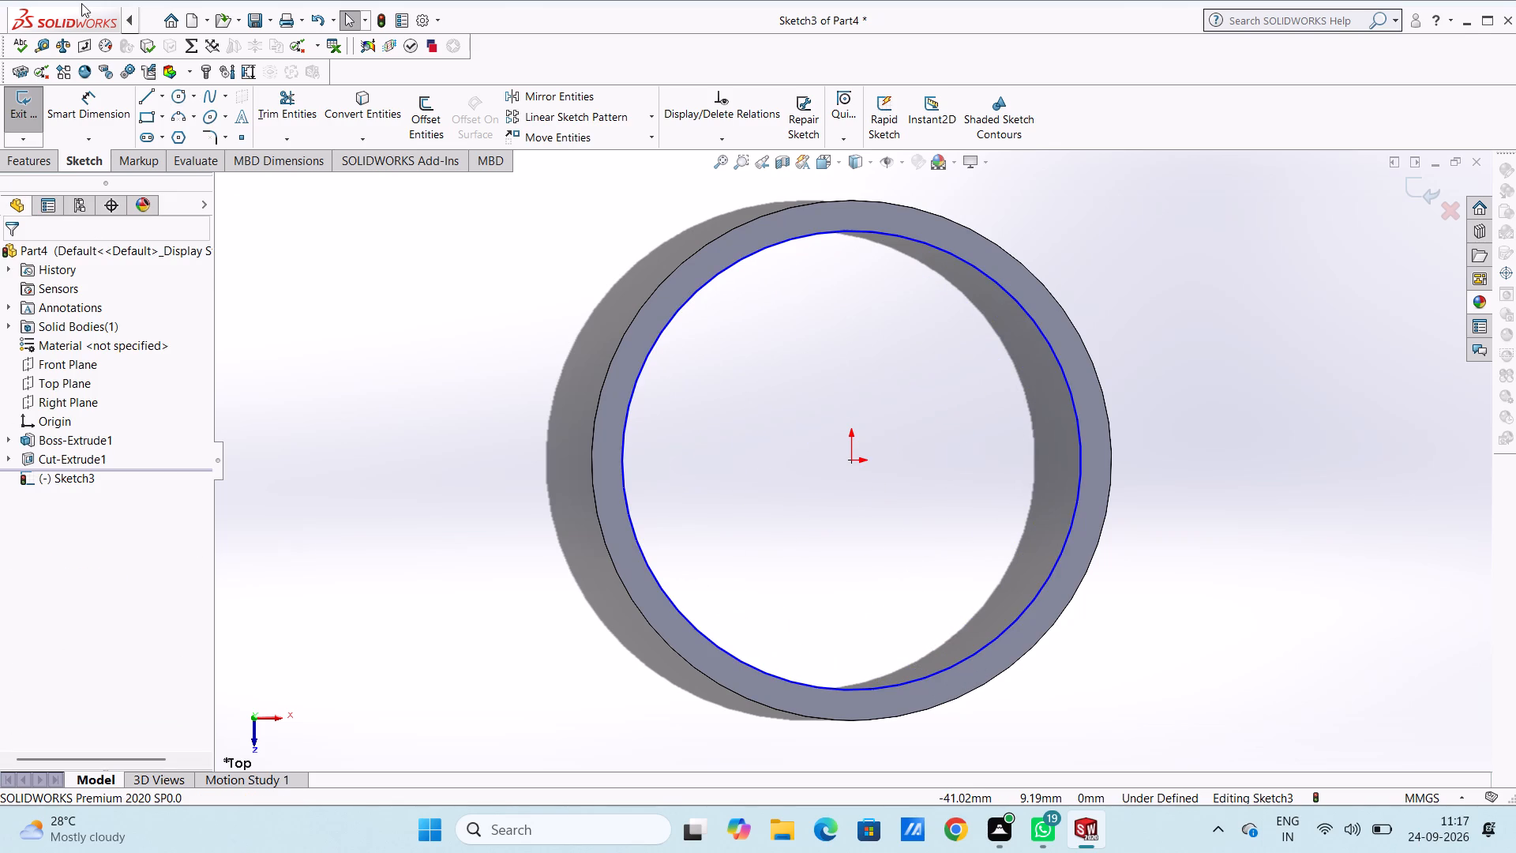
# Dimension the diameter of the new circle on the ring's top face.
pyautogui.click(98, 111)
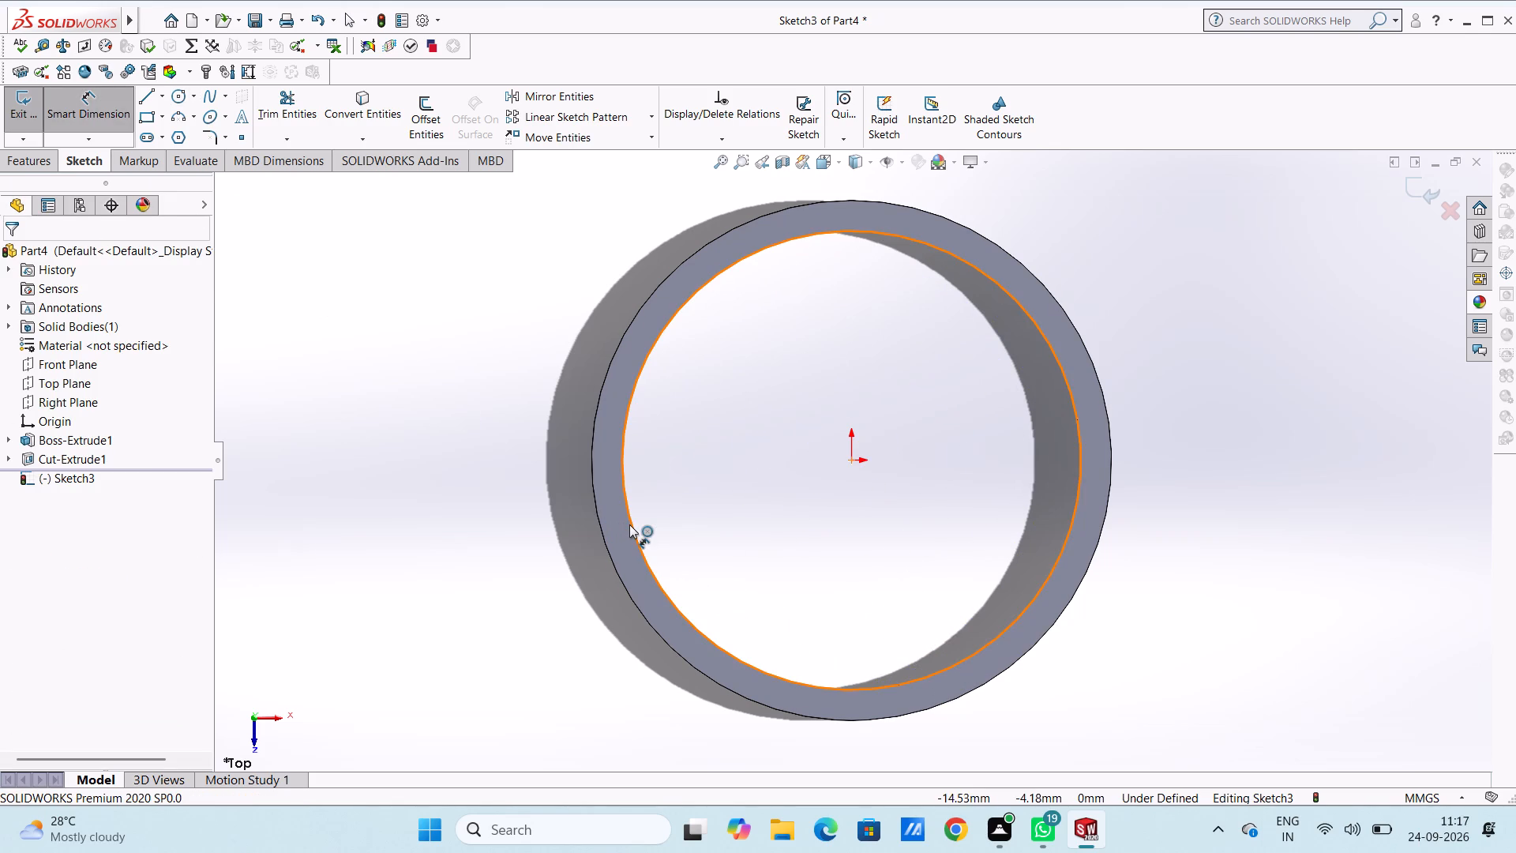
pyautogui.click(629, 524)
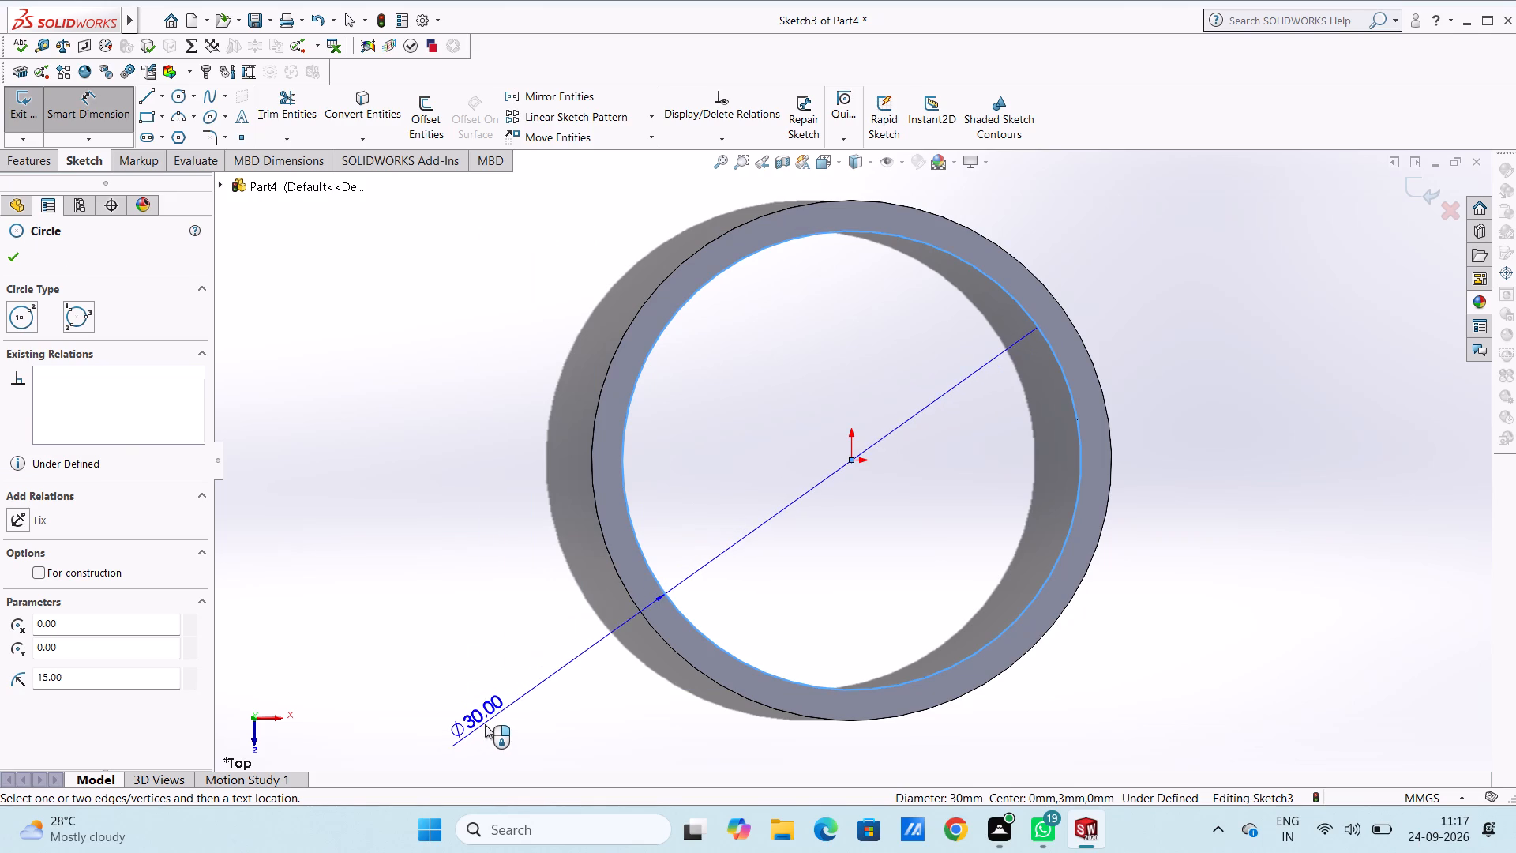
pyautogui.click(486, 724)
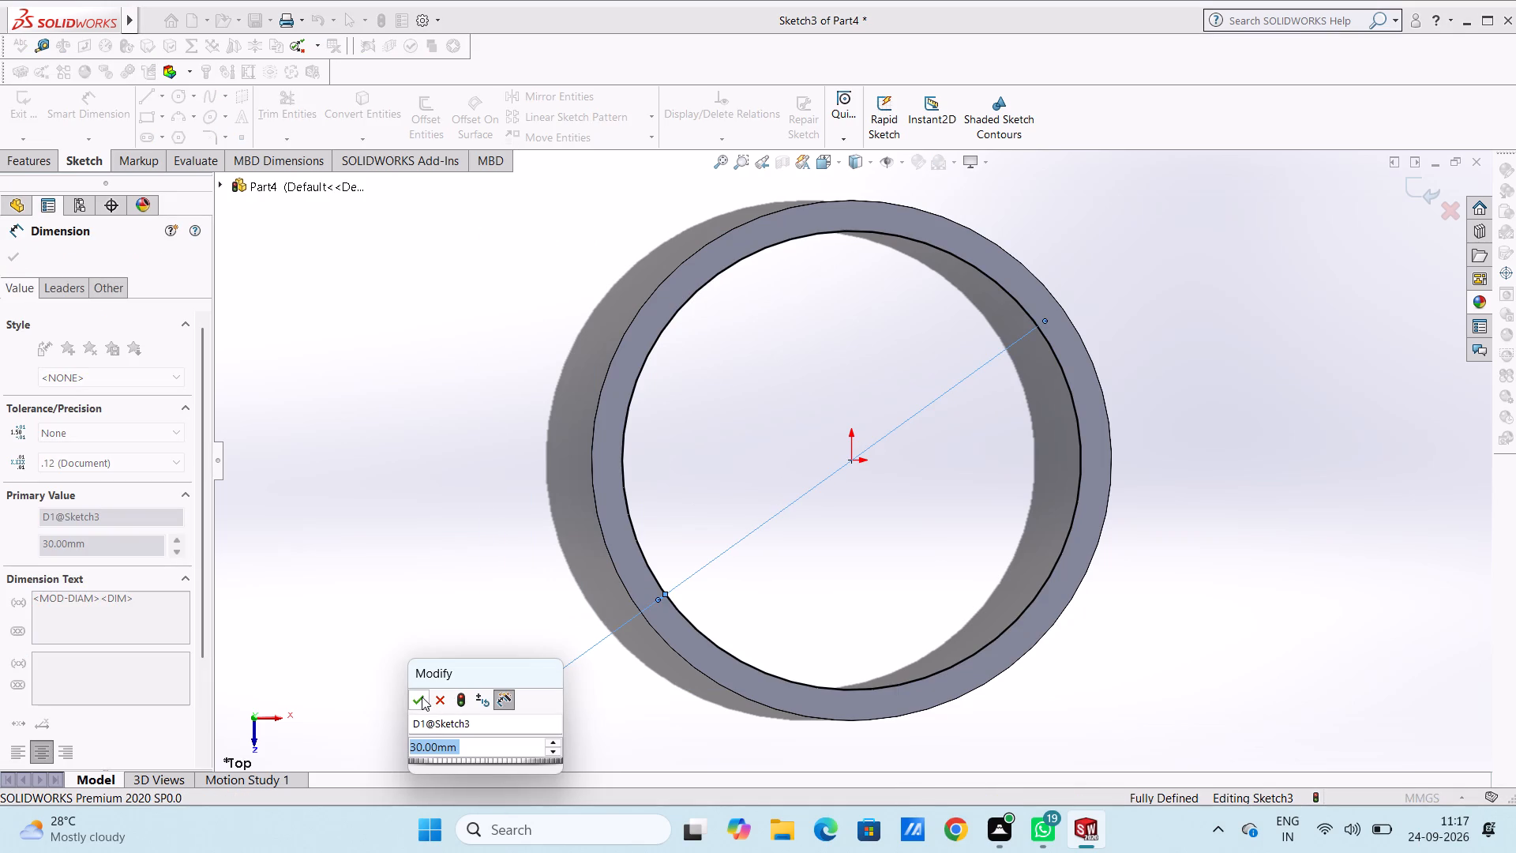
pyautogui.click(422, 697)
pyautogui.click(434, 667)
pyautogui.press('Escape')
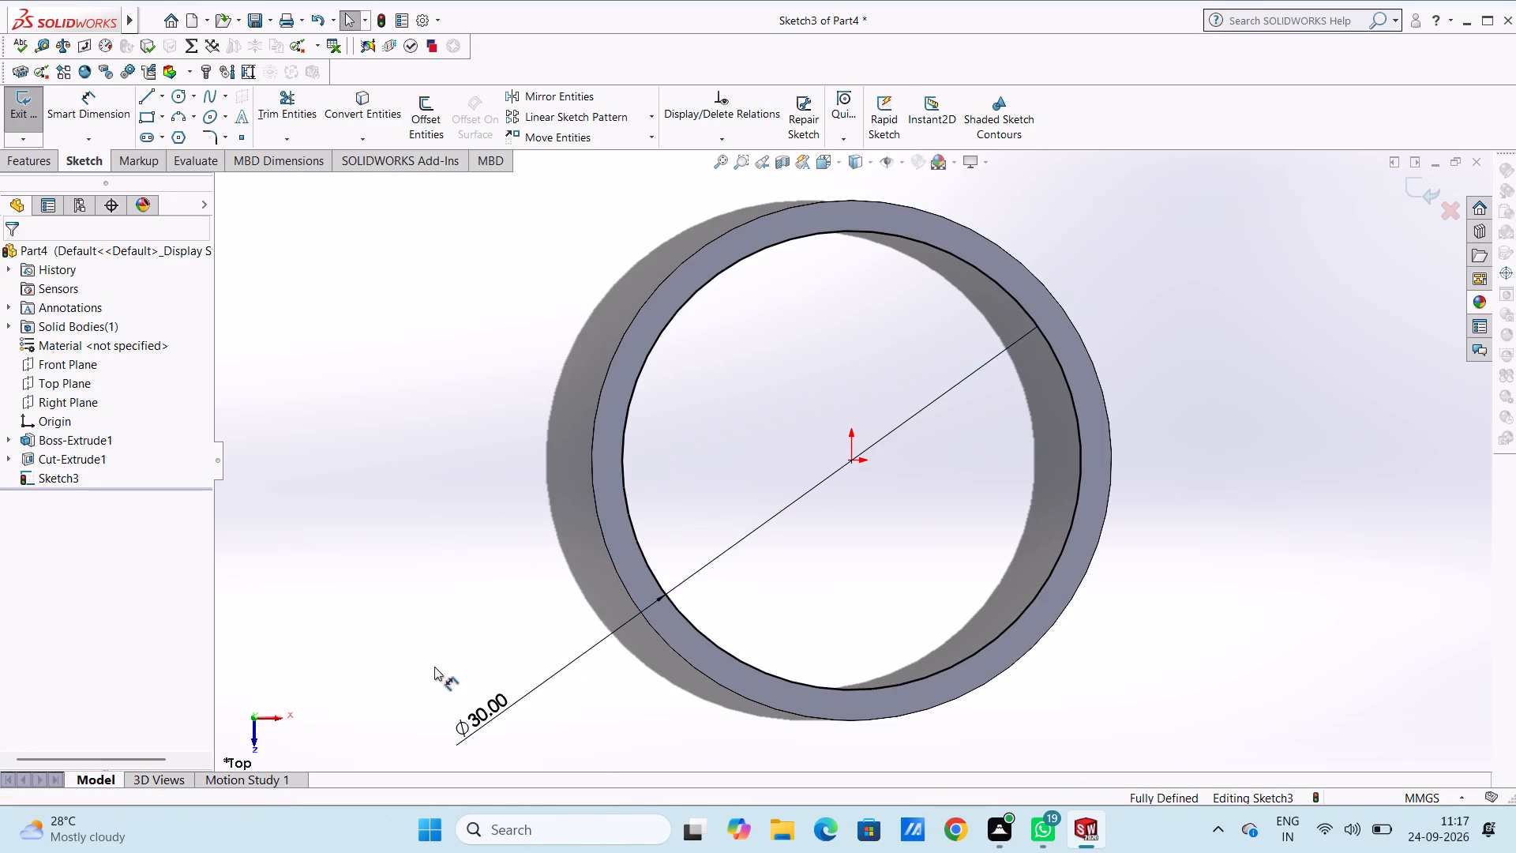
# Set up a Blind boss extrusion of the circle, 50 mm deep, as a one-direction thin feature with 1 mm wall thickness.
pyautogui.scroll(3, 441, 667)
pyautogui.moveTo(516, 603); pyautogui.dragTo(523, 419, button='middle')
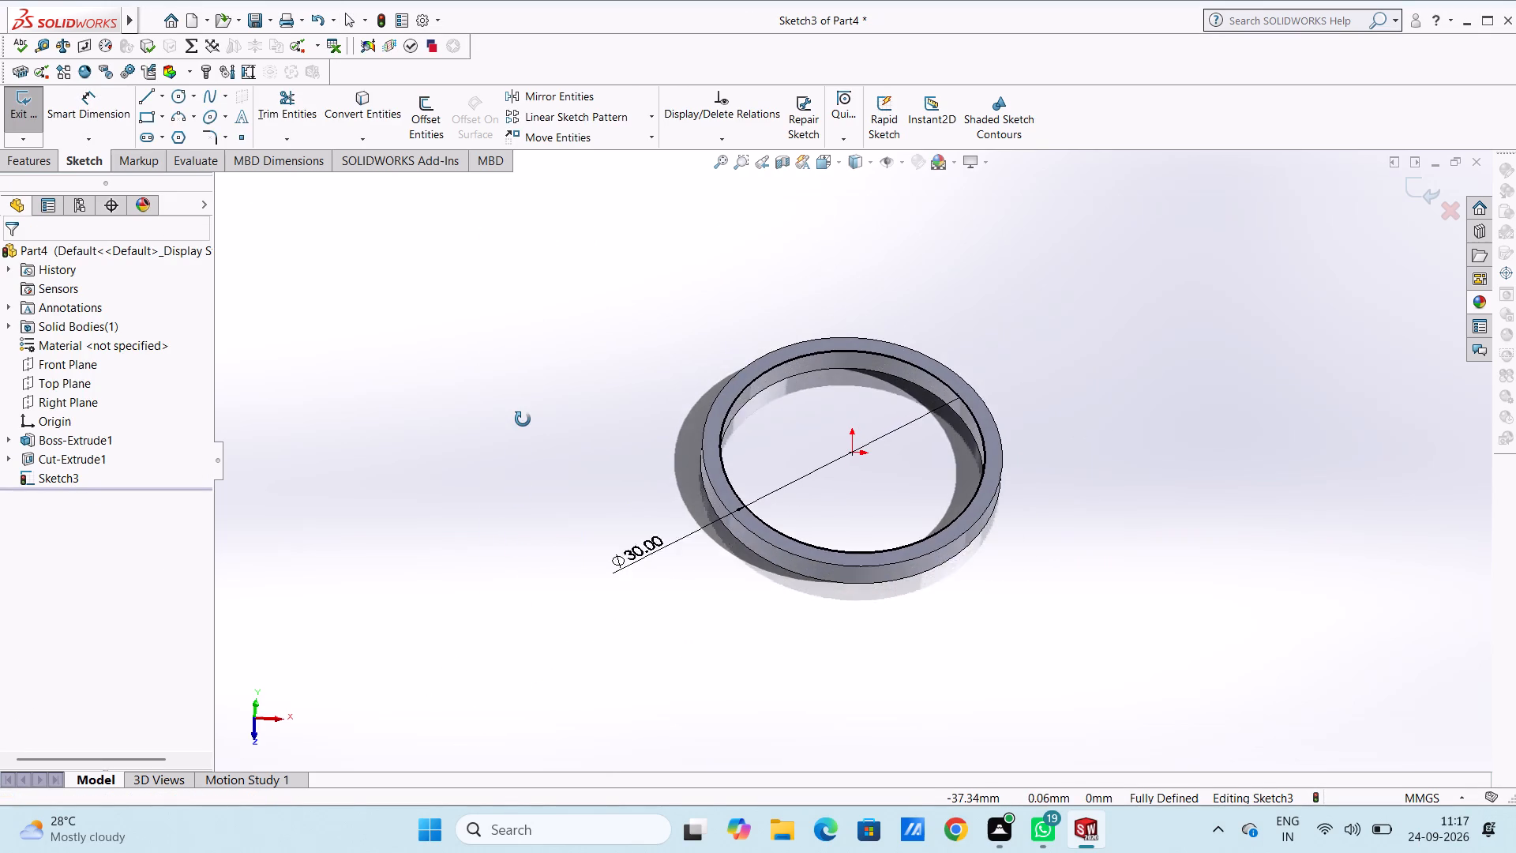
pyautogui.moveTo(523, 419); pyautogui.dragTo(524, 404, button='middle')
pyautogui.click(41, 160)
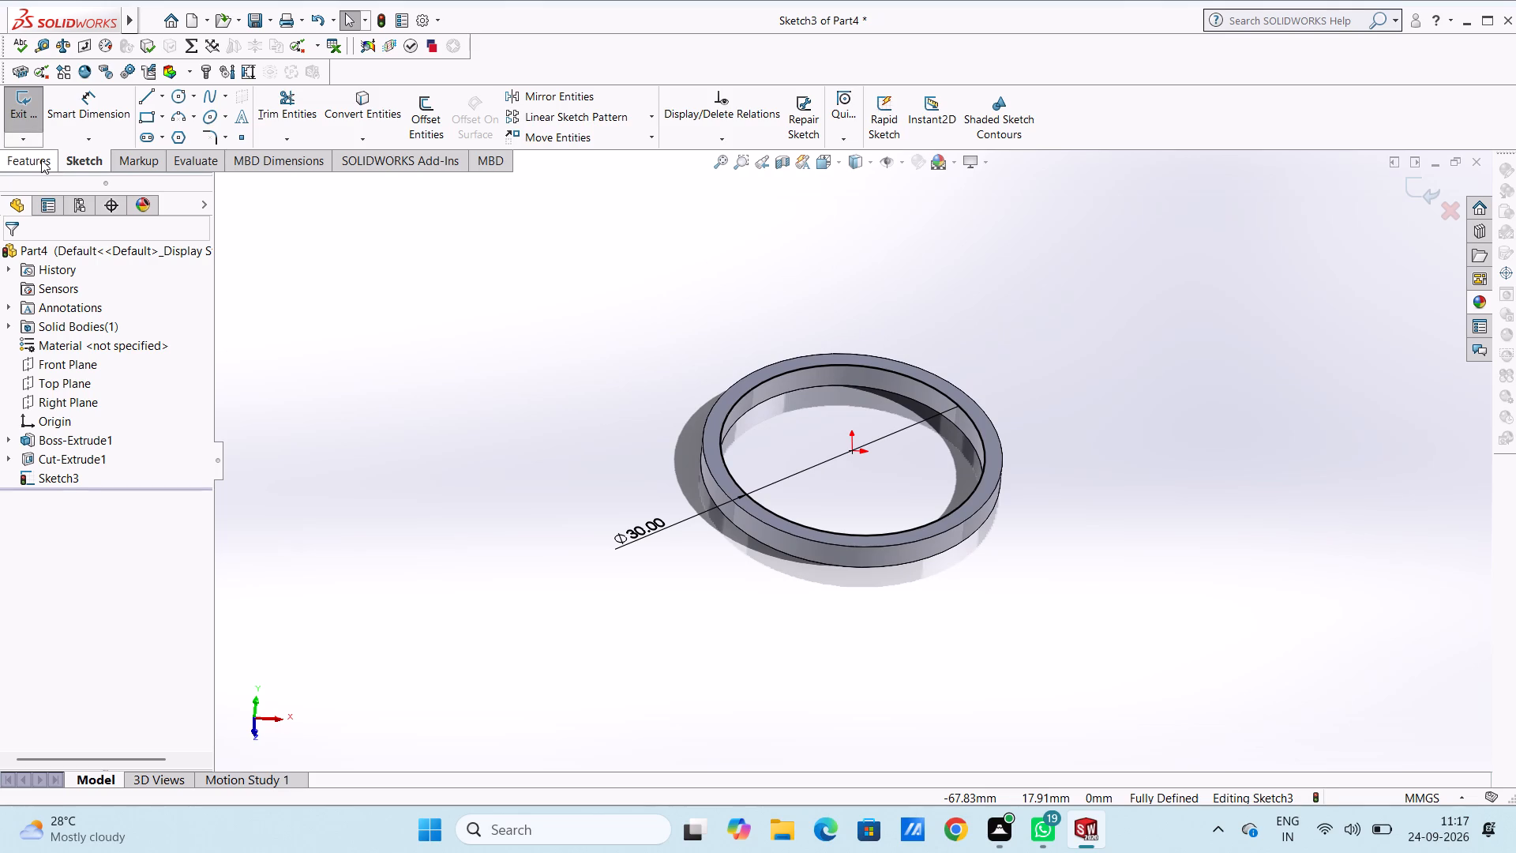
pyautogui.moveTo(30, 115); pyautogui.dragTo(32, 123)
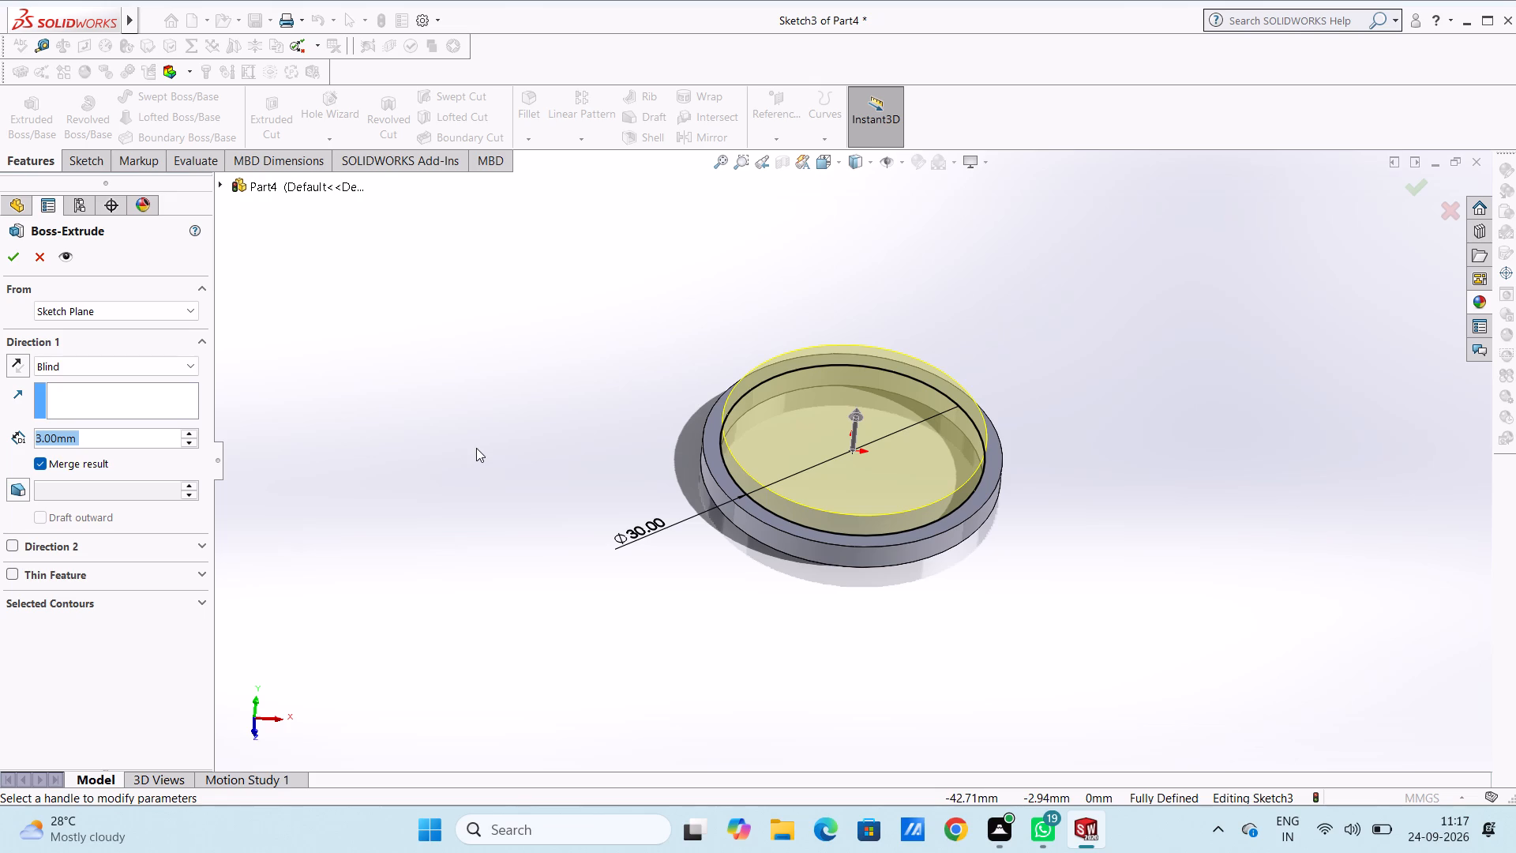
pyautogui.click(16, 569)
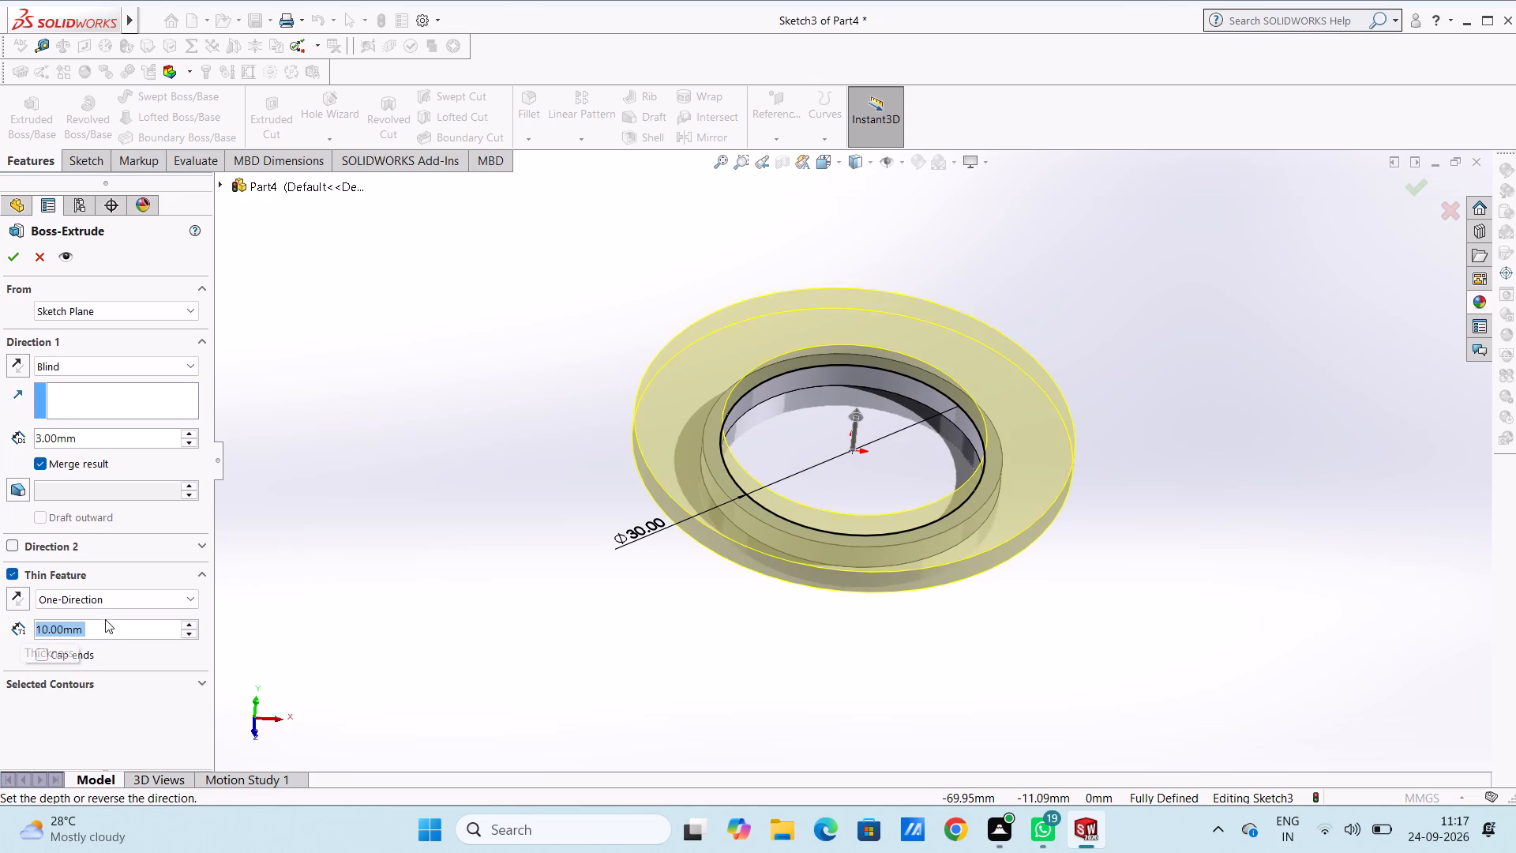
pyautogui.press('1')
pyautogui.press('Return')
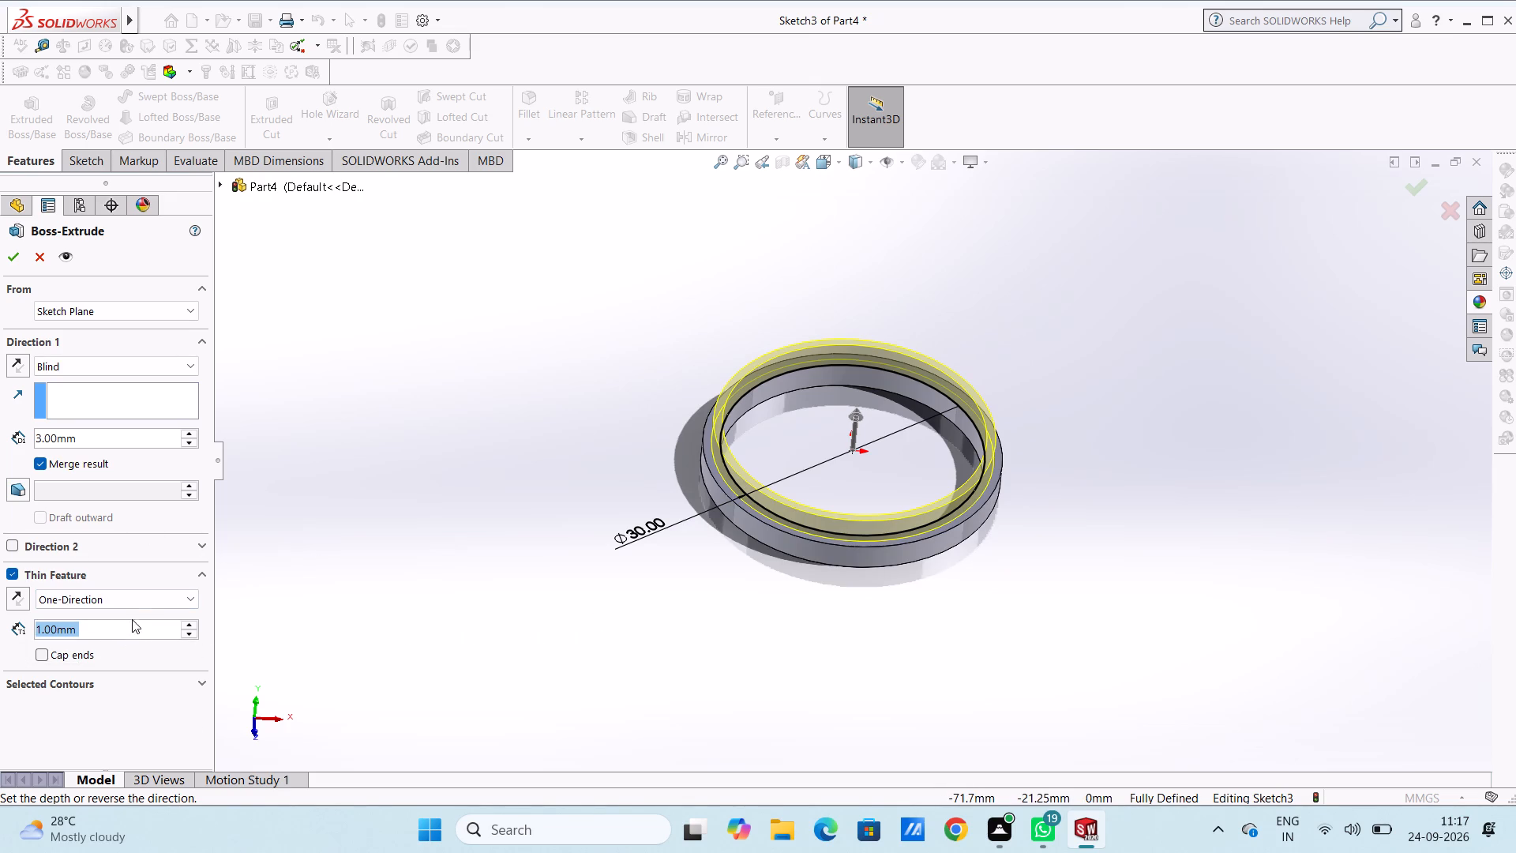
pyautogui.doubleClick(129, 438)
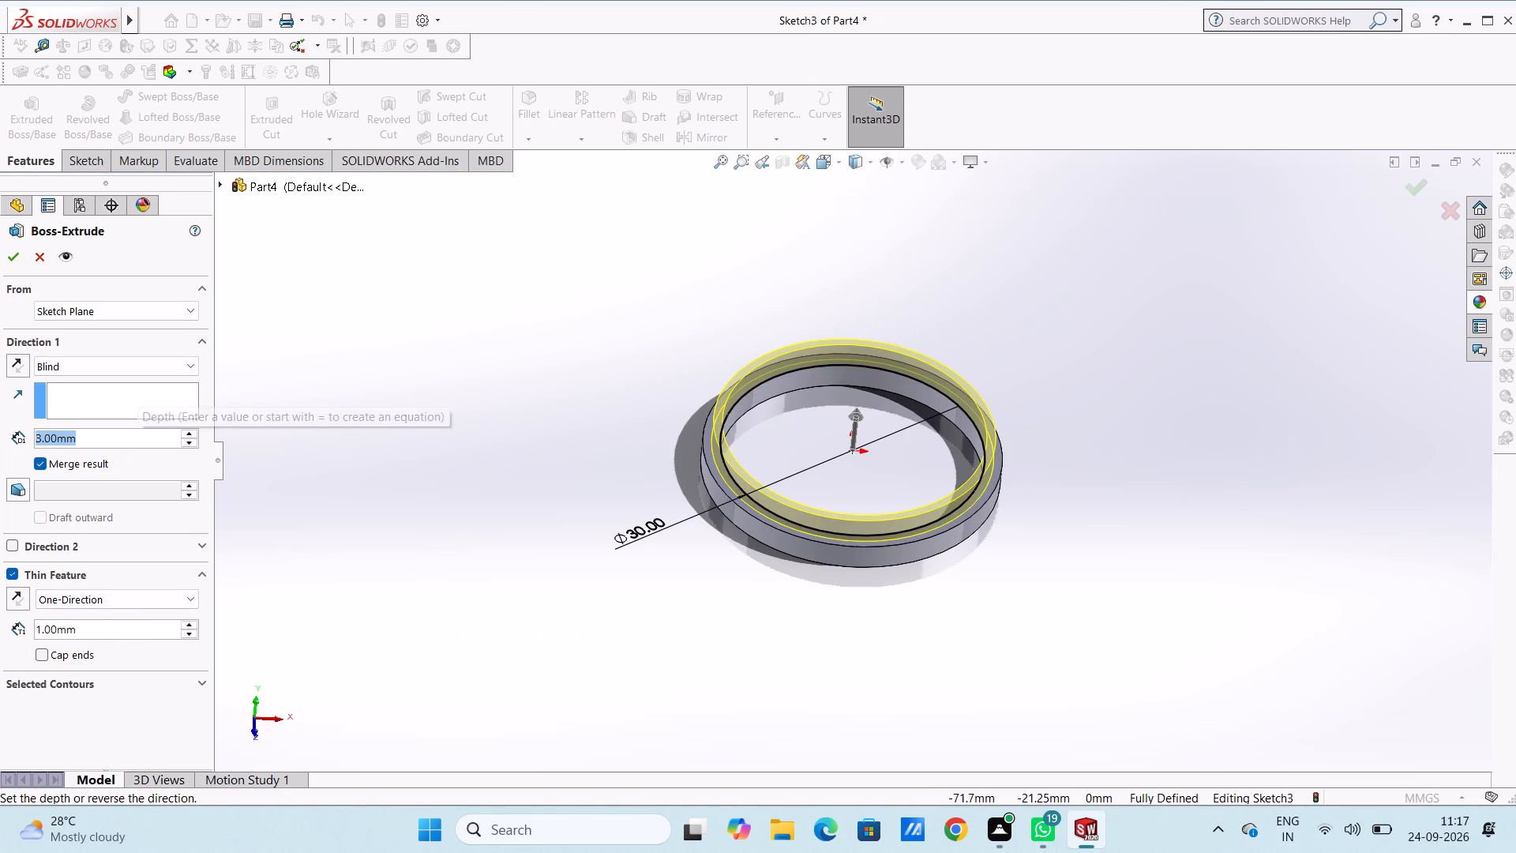
pyautogui.write('50')
pyautogui.press('Return')
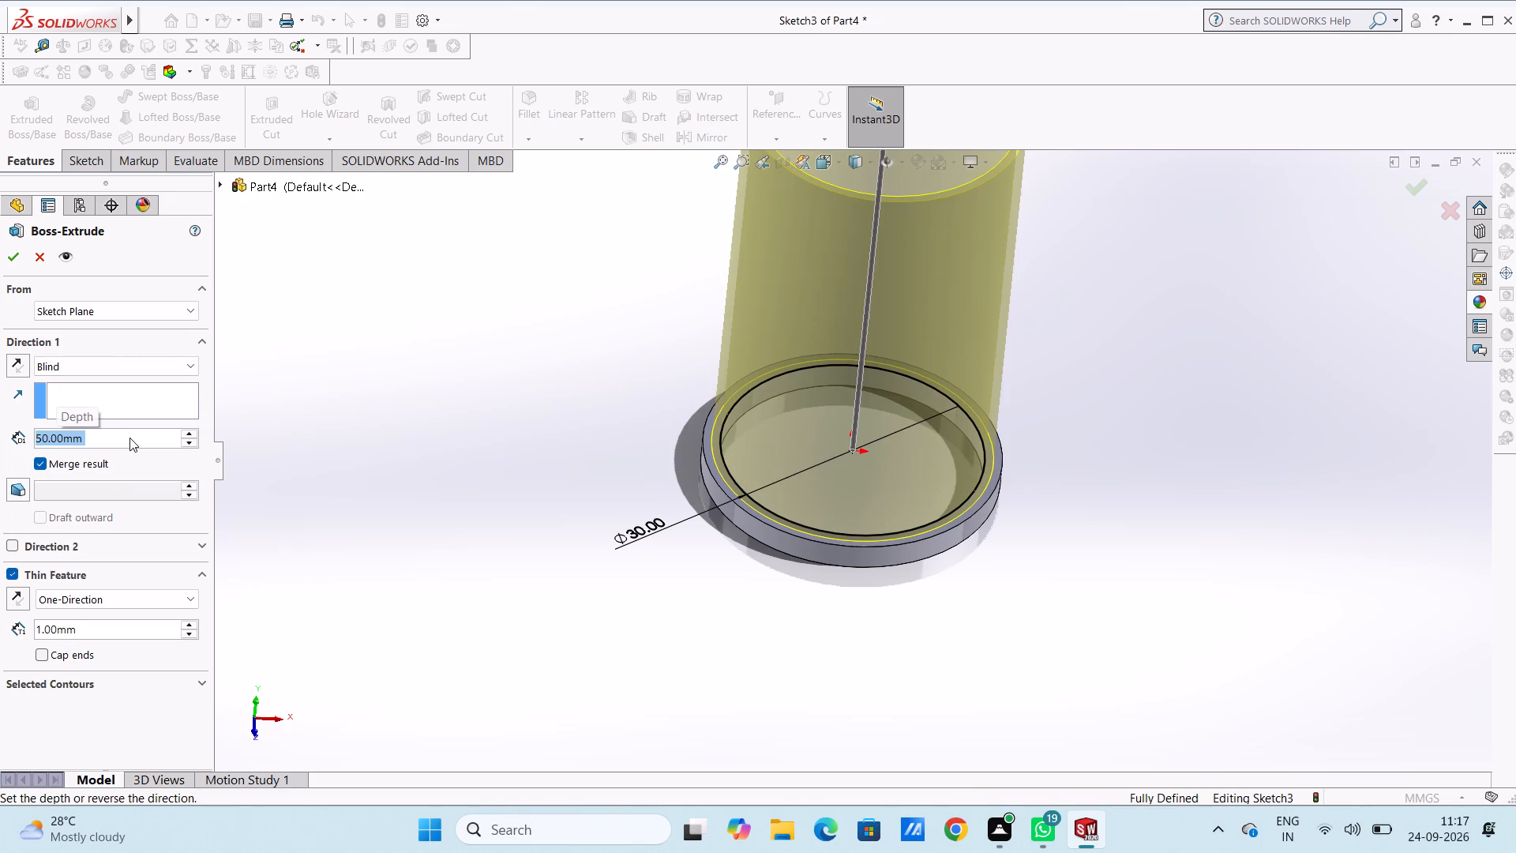
# Set the thin-walled tube's extrusion depth to 40 mm and complete the extrusion.
pyautogui.scroll(3, 323, 399)
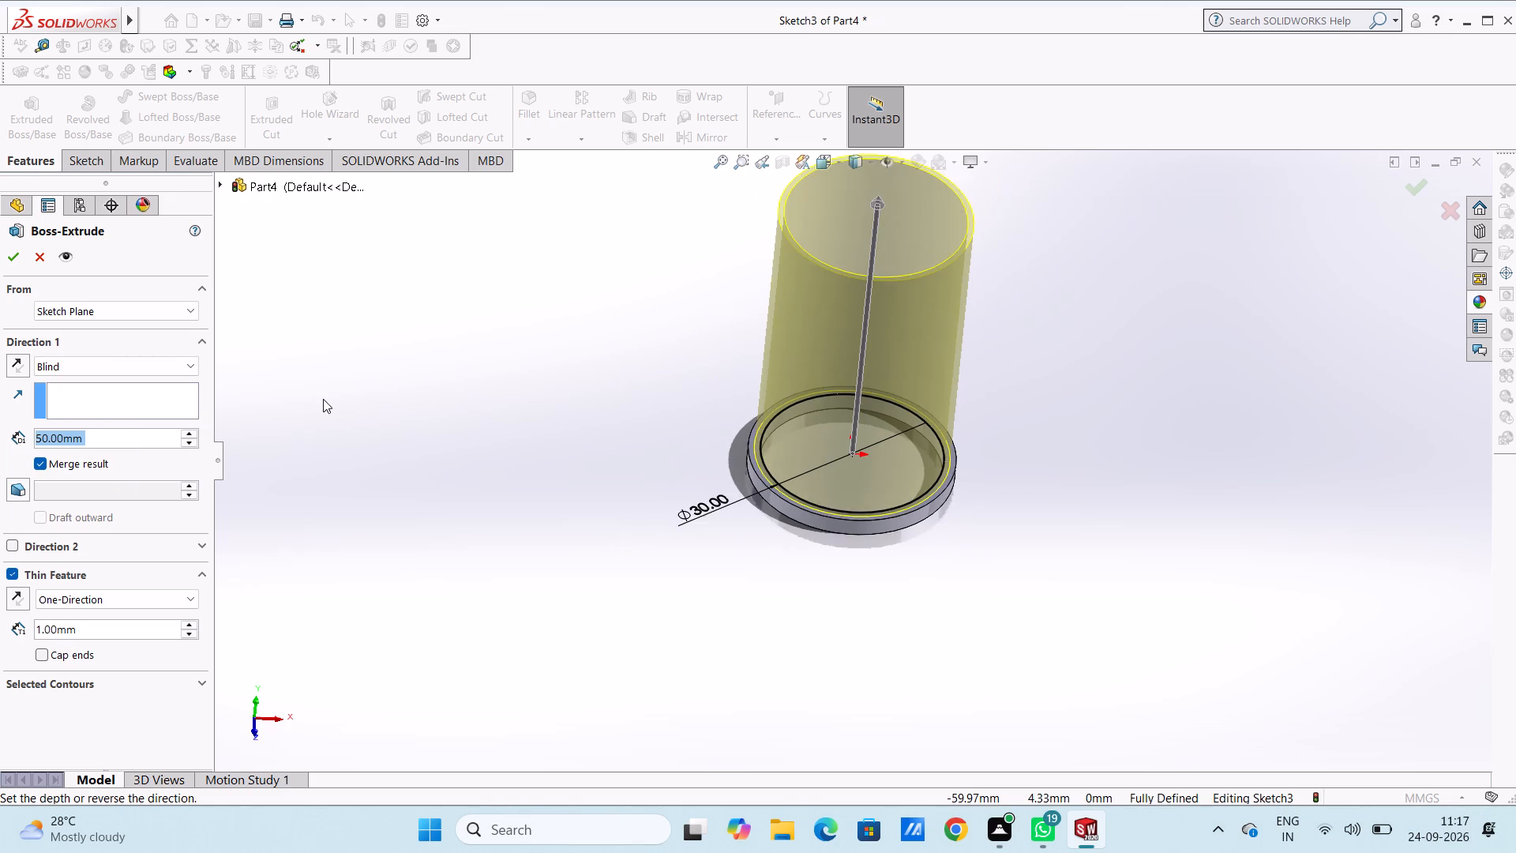
pyautogui.moveTo(422, 363); pyautogui.dragTo(418, 274, button='middle')
pyautogui.scroll(1, 418, 274)
pyautogui.scroll(1, 455, 336)
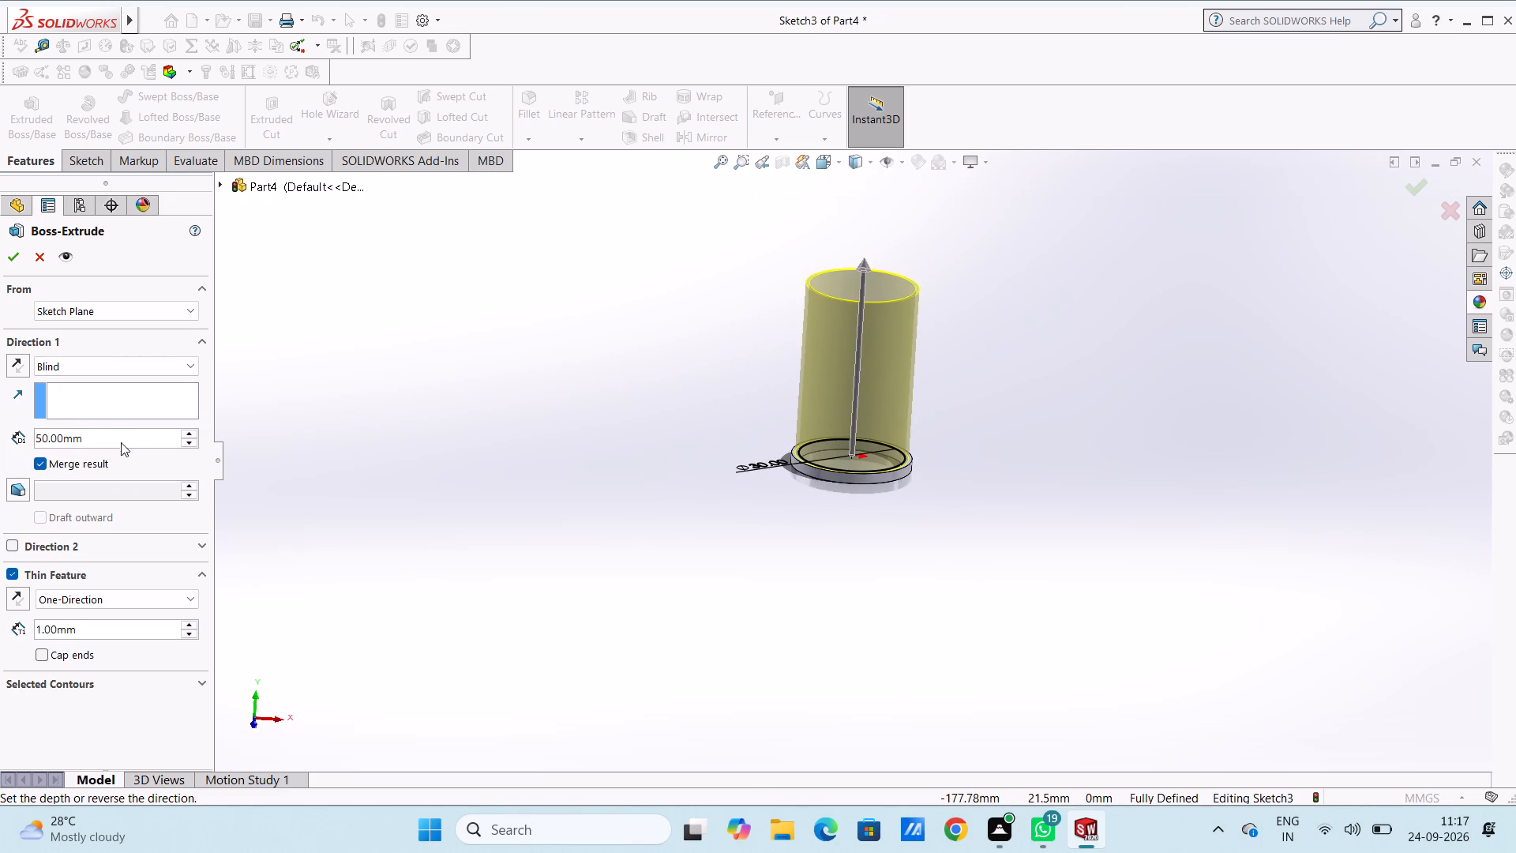
pyautogui.doubleClick(99, 436)
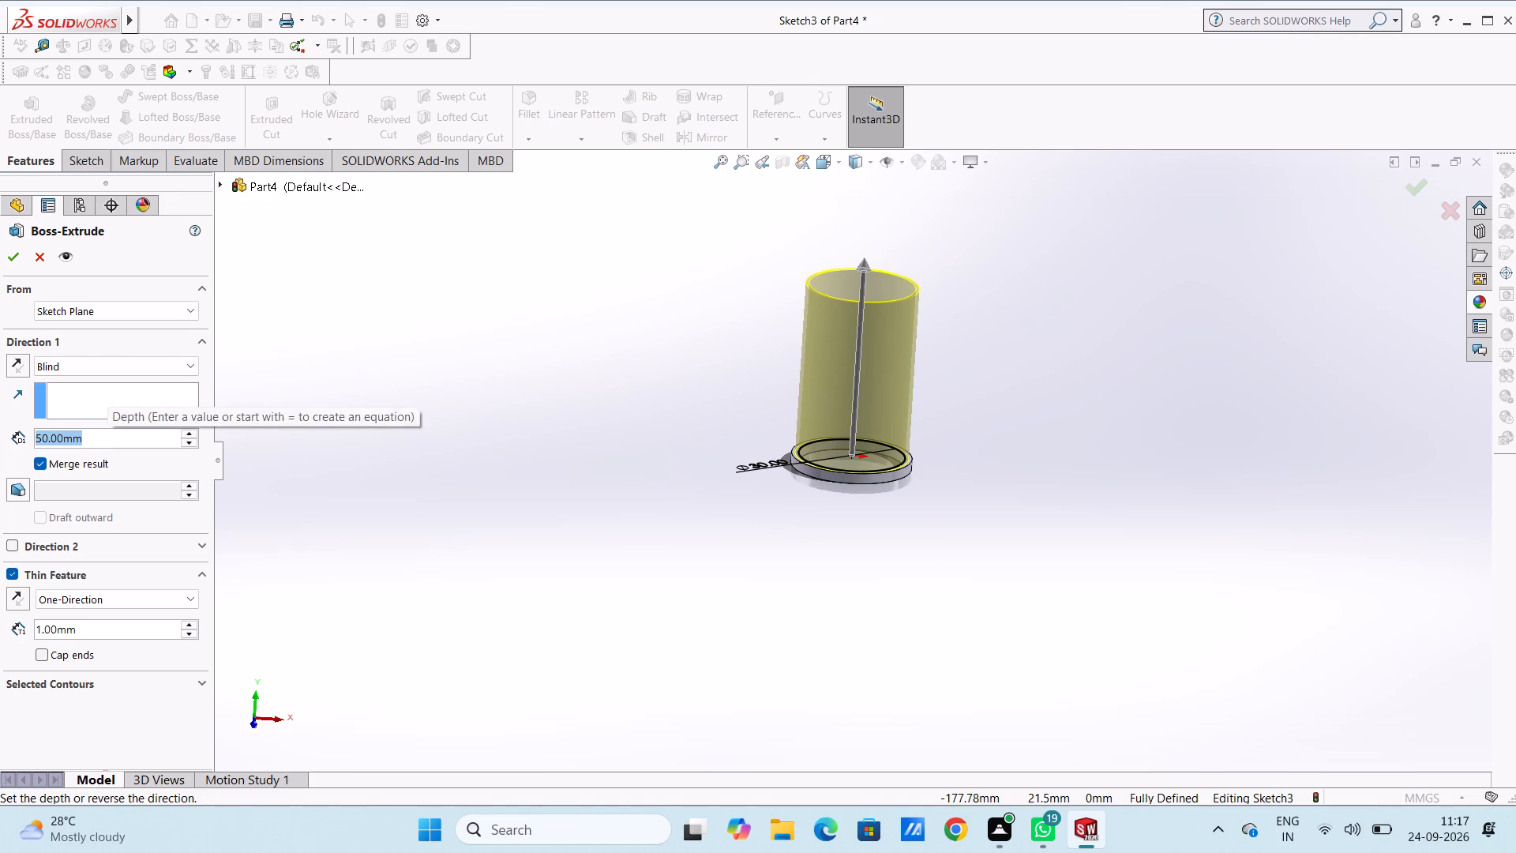
pyautogui.write('40')
pyautogui.press('Return')
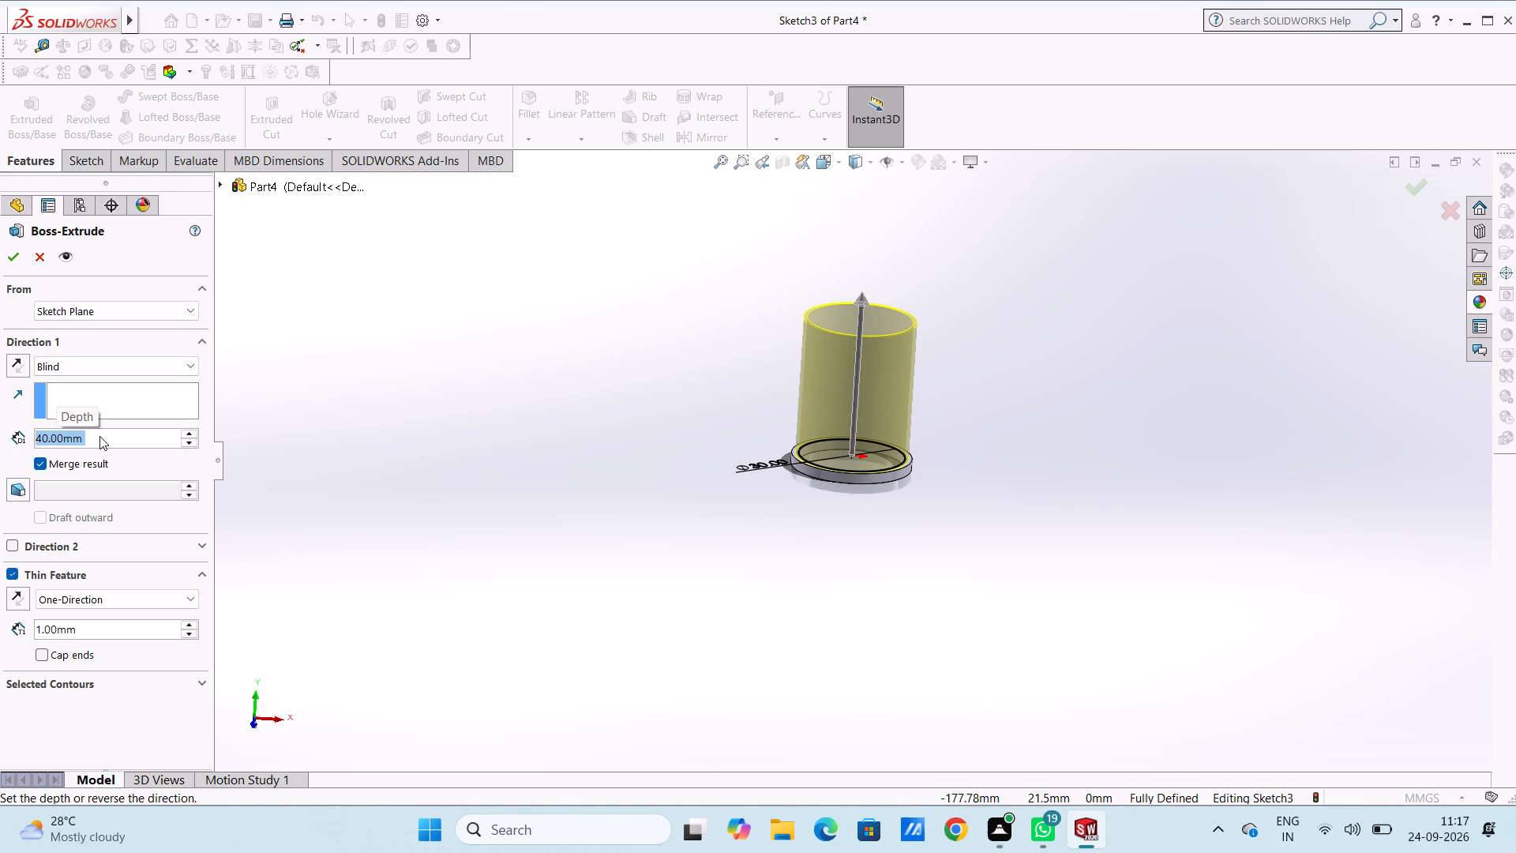
pyautogui.click(9, 255)
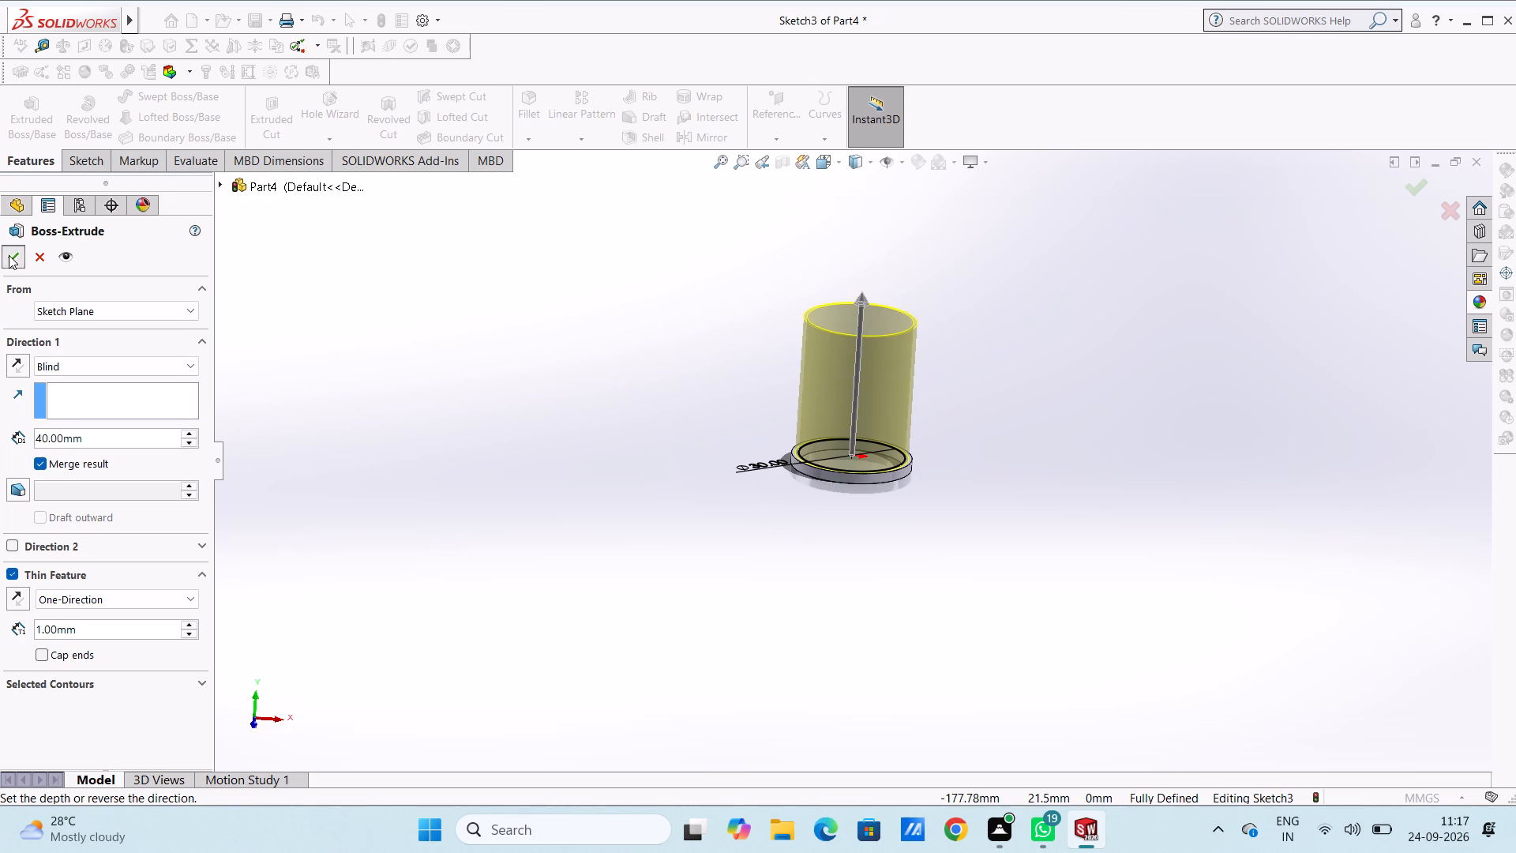
pyautogui.click(428, 417)
# Set up a symmetric fillet on the upper outer edge of the base ring with a radius of 3 mm.
pyautogui.moveTo(529, 422); pyautogui.dragTo(523, 566, button='middle')
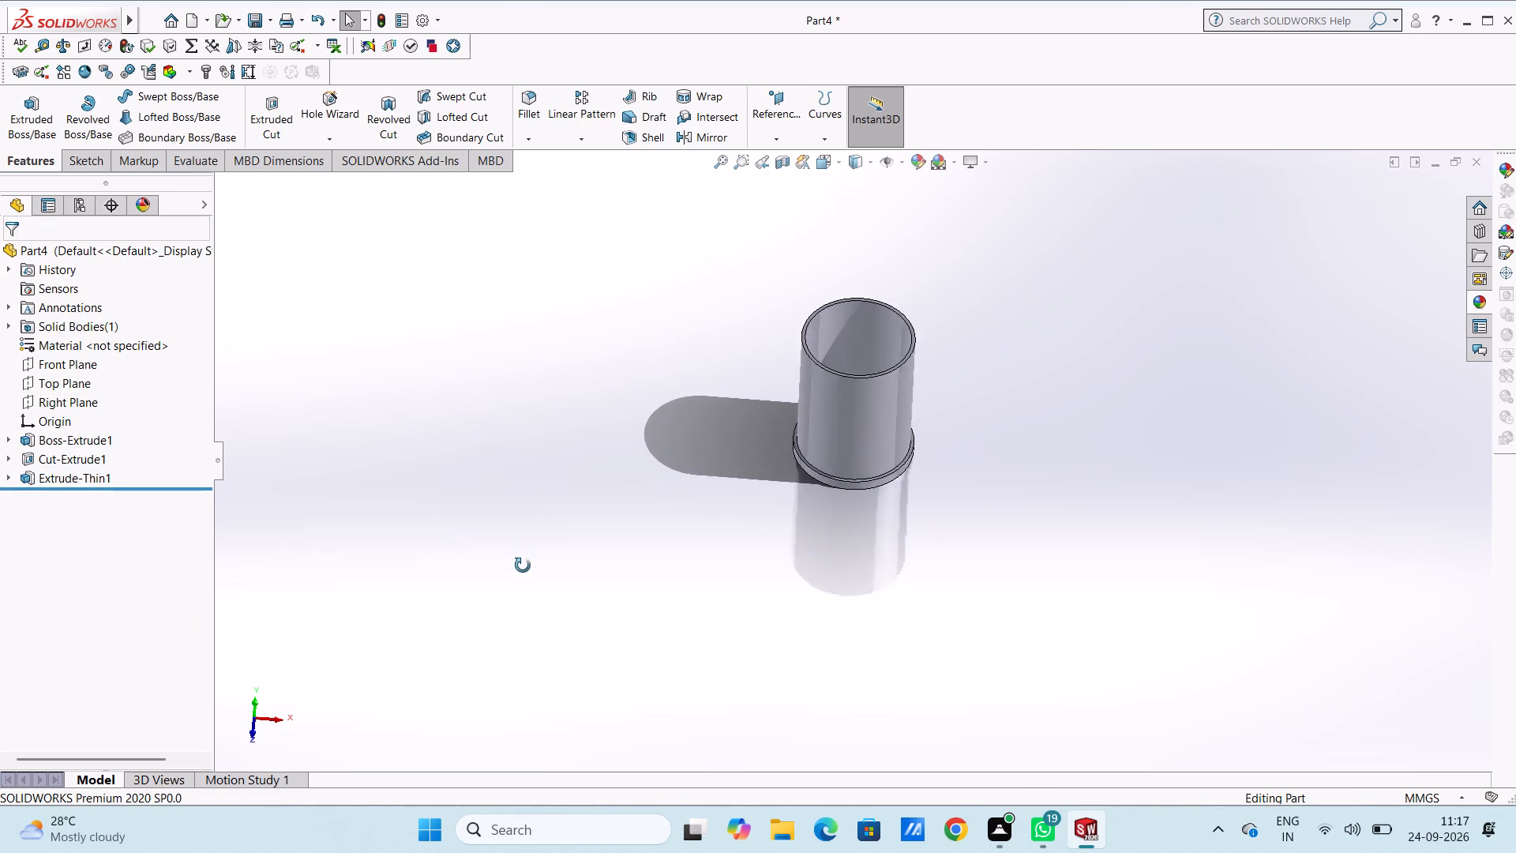
pyautogui.moveTo(523, 566); pyautogui.dragTo(523, 573, button='middle')
pyautogui.moveTo(657, 503); pyautogui.dragTo(674, 412, button='middle')
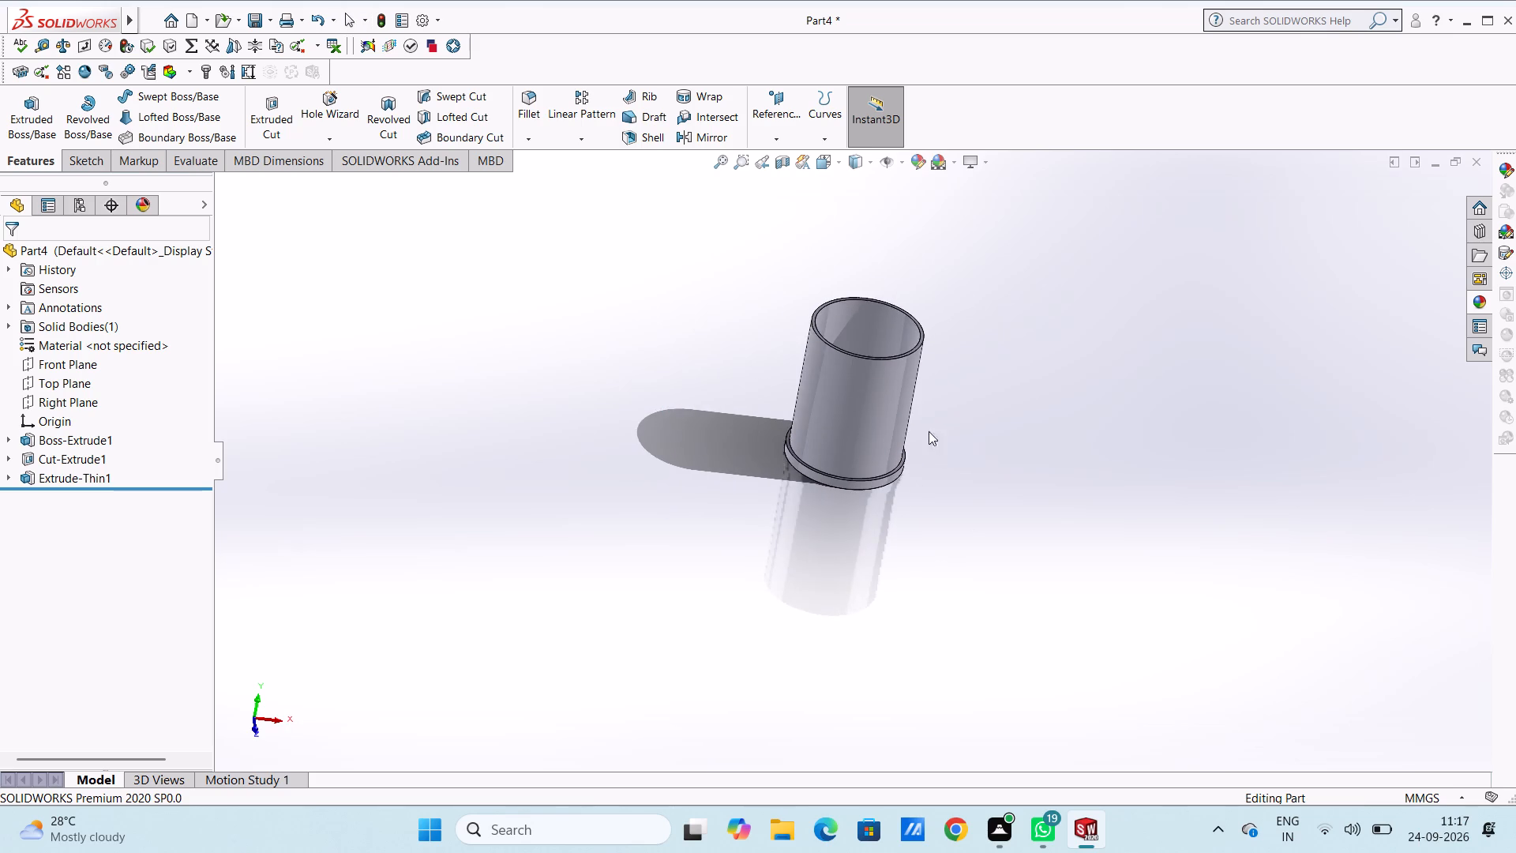
pyautogui.scroll(-6, 917, 423)
pyautogui.scroll(-1, 659, 416)
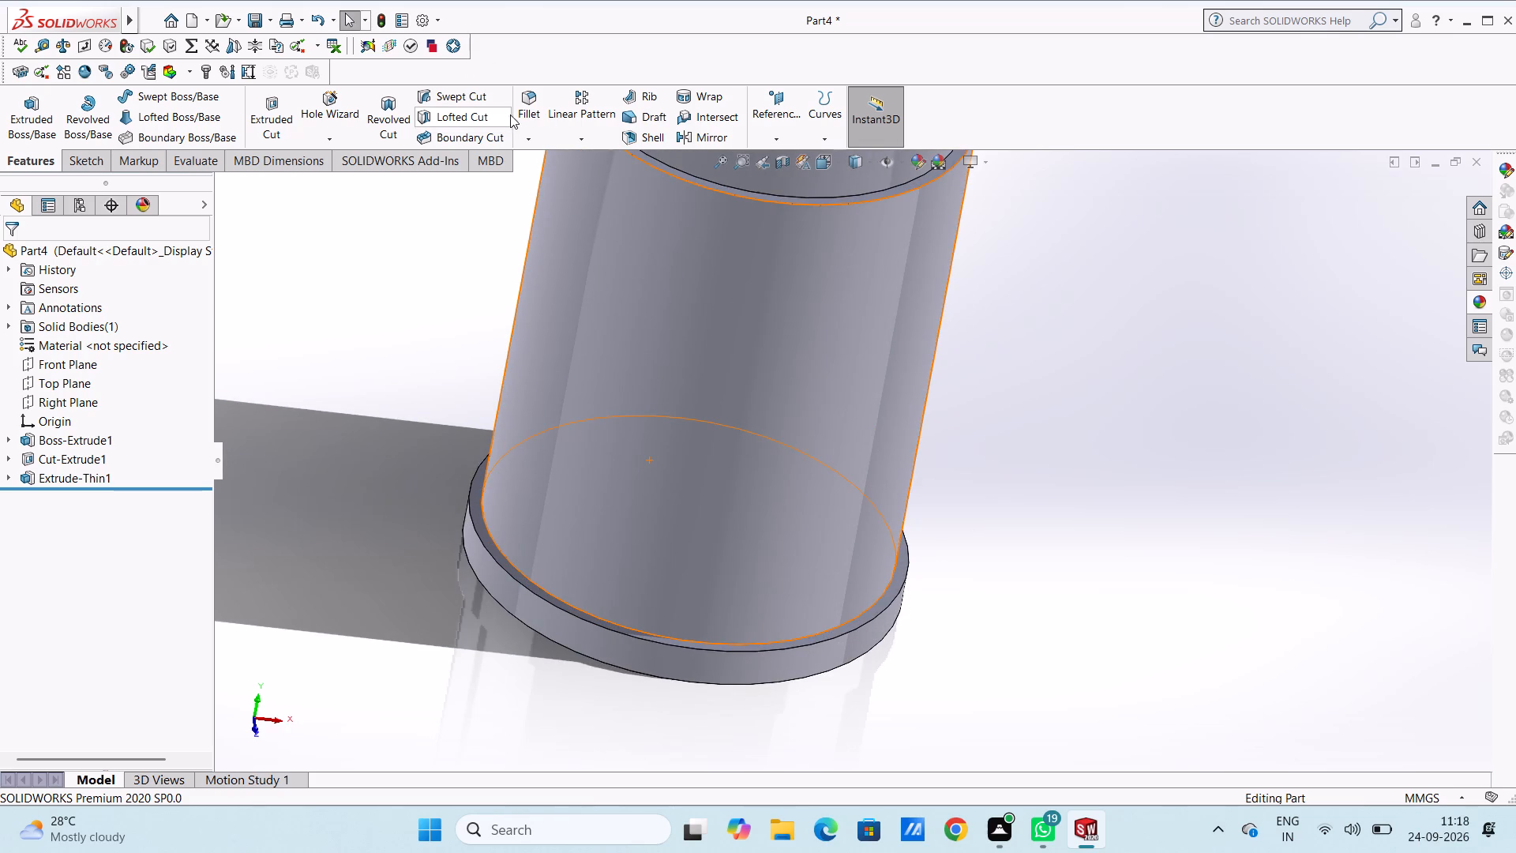
pyautogui.click(523, 101)
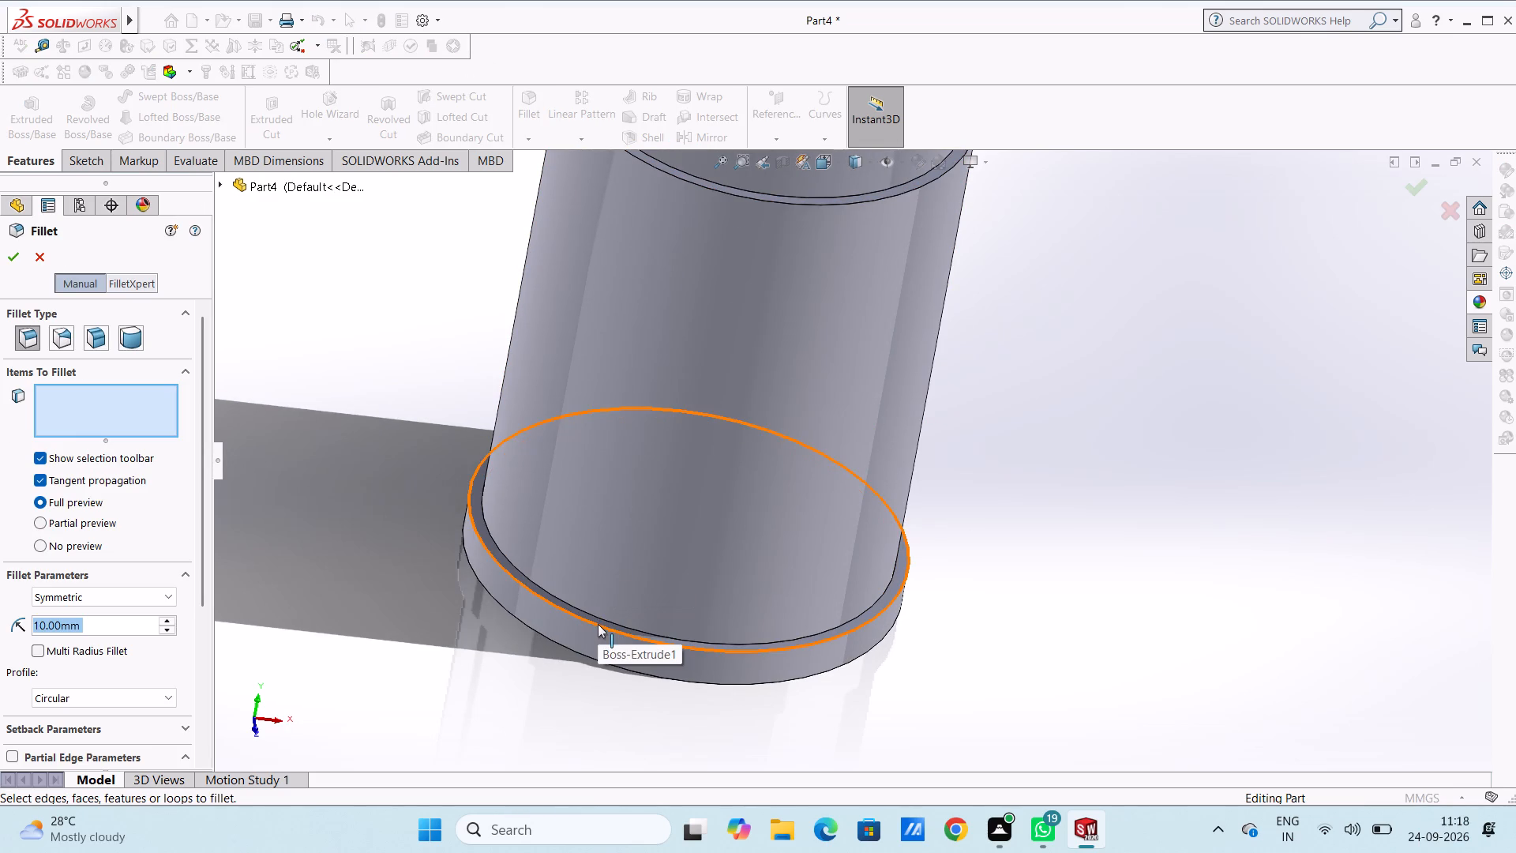
pyautogui.click(598, 624)
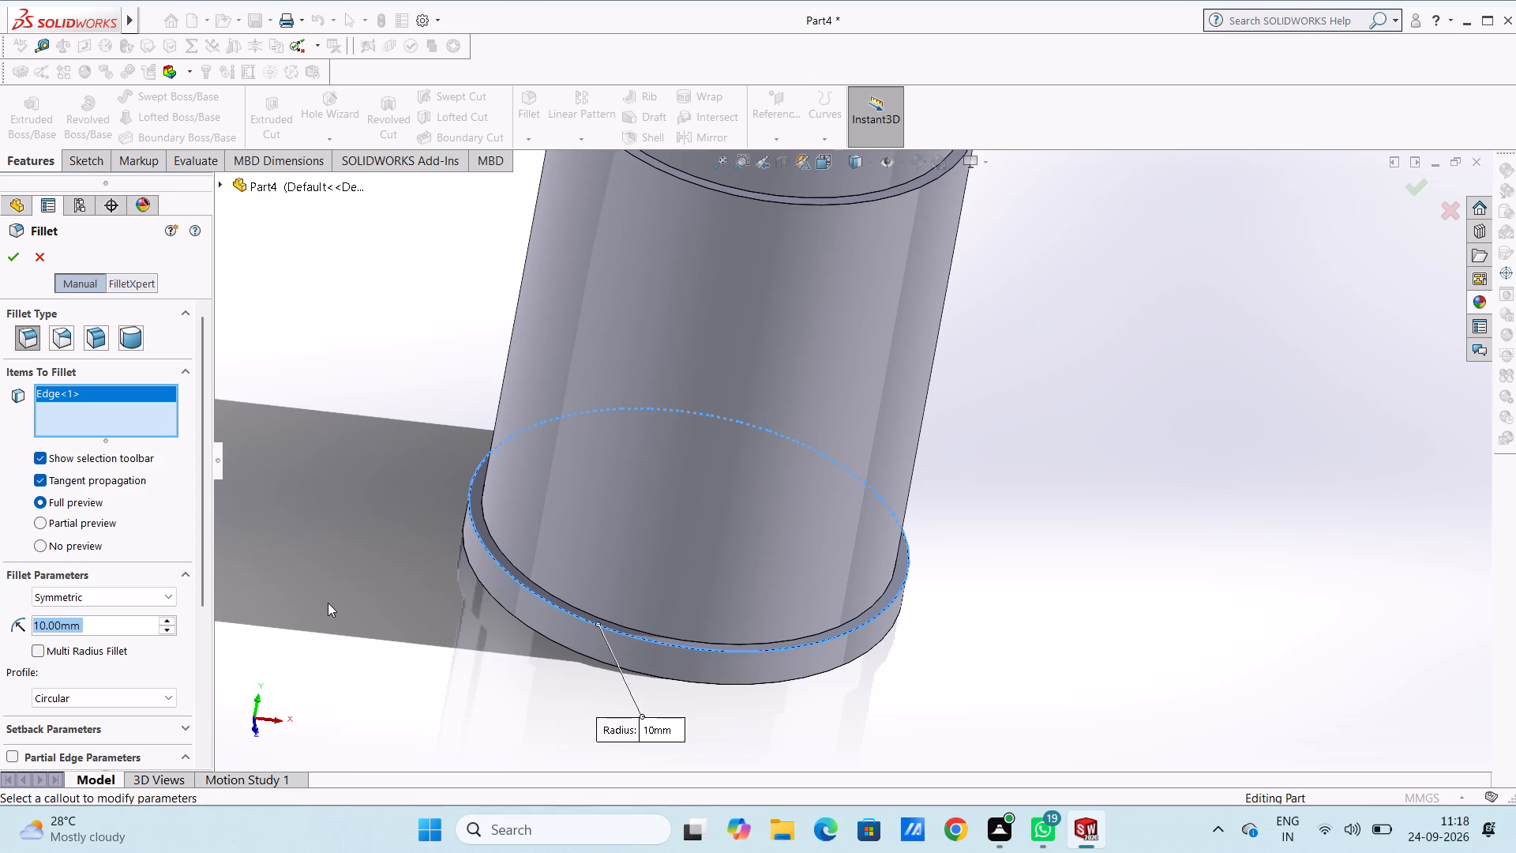
pyautogui.press('3')
pyautogui.press('Return')
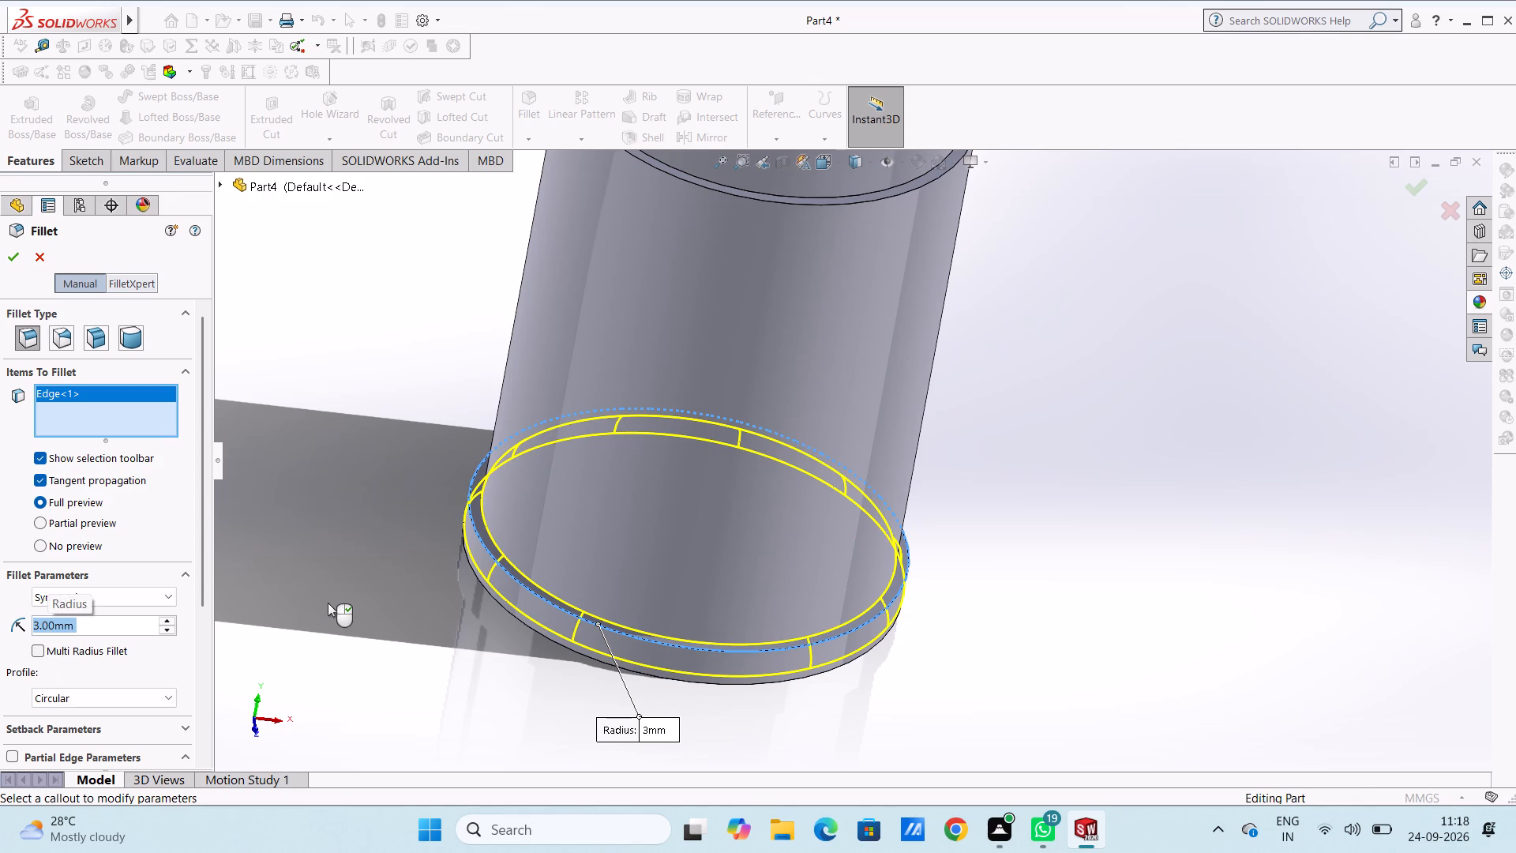
# Add the base ring's lower outer edge to the fillet, try a 2 mm radius, and complete it with a 1 mm radius.
pyautogui.scroll(-1, 327, 614)
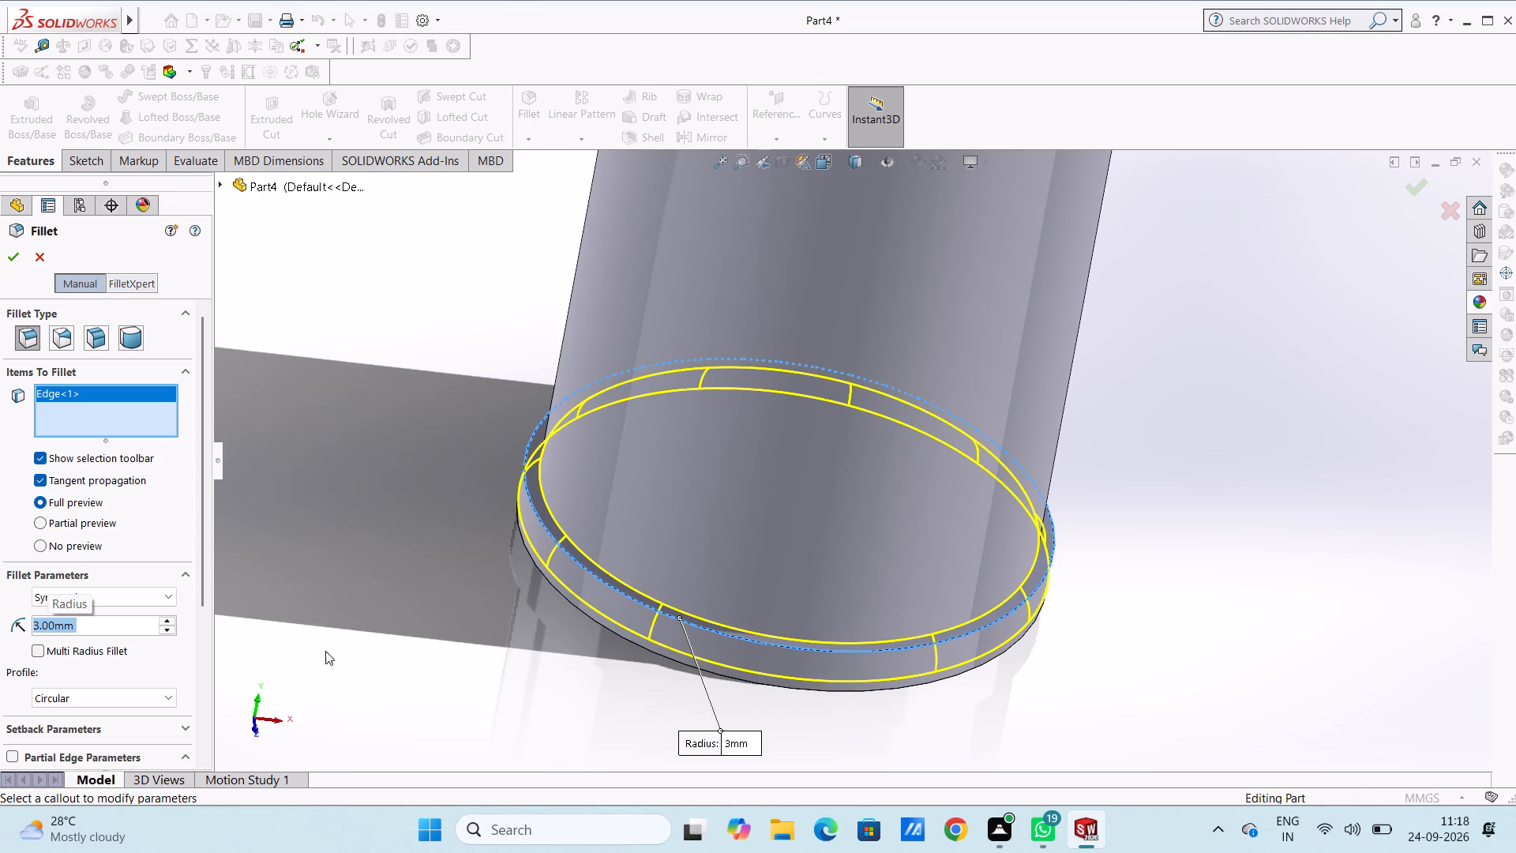
pyautogui.scroll(-2, 466, 645)
pyautogui.moveTo(630, 671); pyautogui.dragTo(643, 545, button='middle')
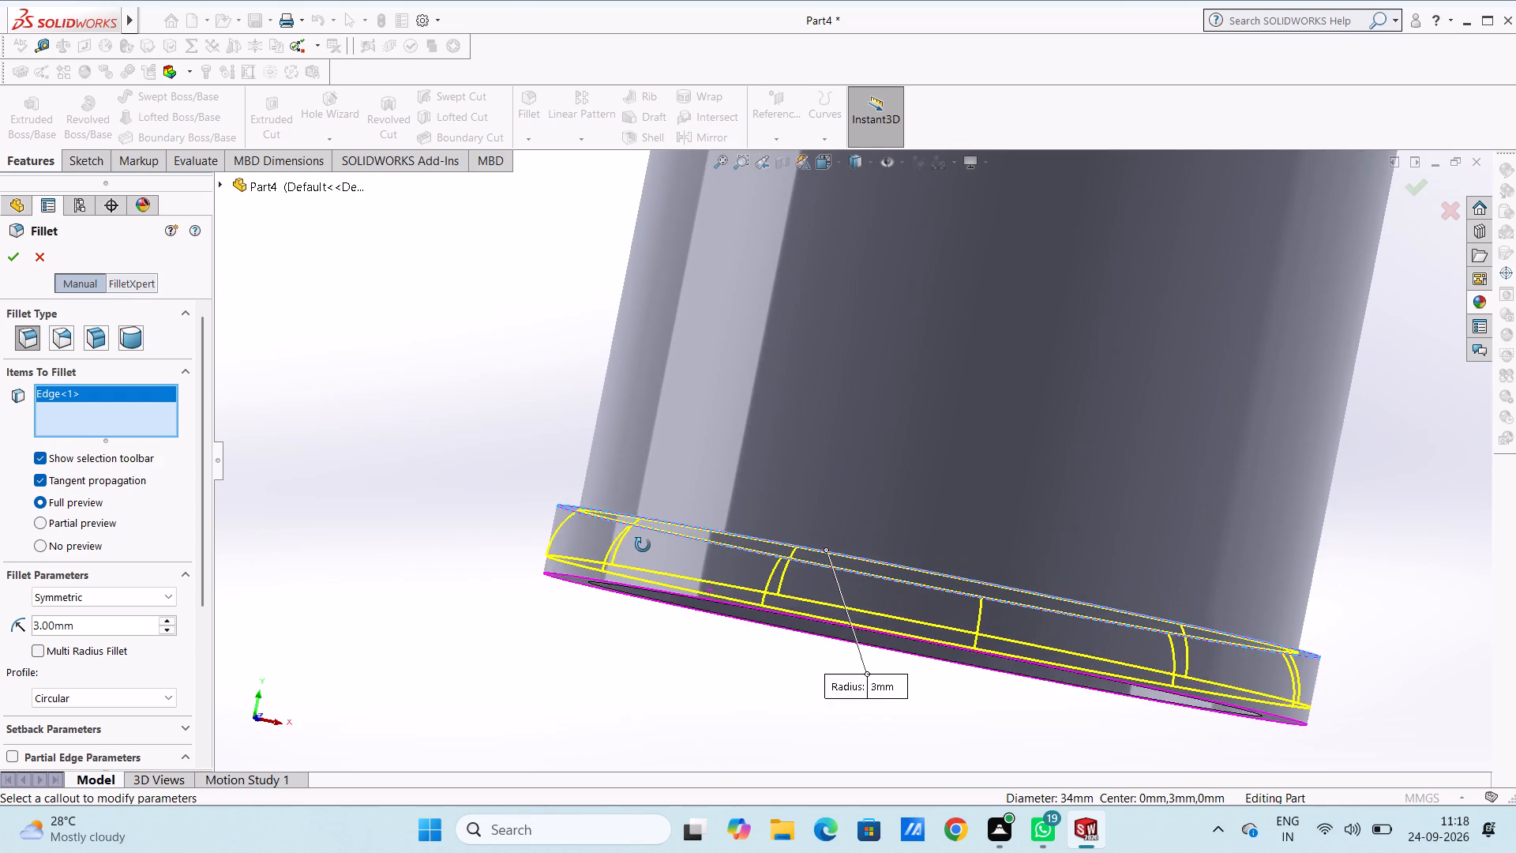
pyautogui.moveTo(643, 545); pyautogui.dragTo(626, 568, button='middle')
pyautogui.scroll(-3, 740, 626)
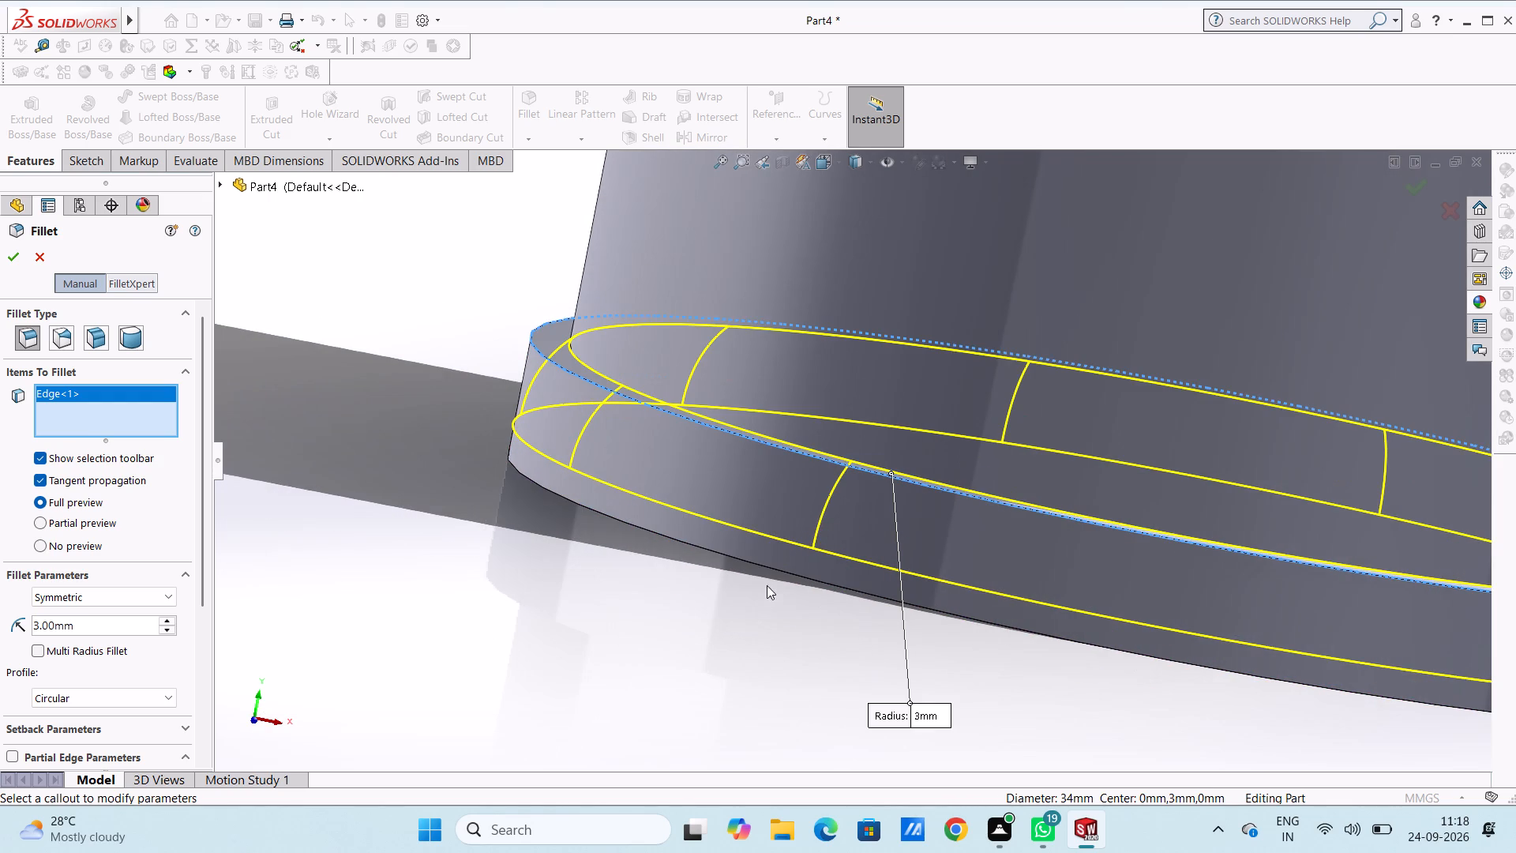
pyautogui.click(789, 573)
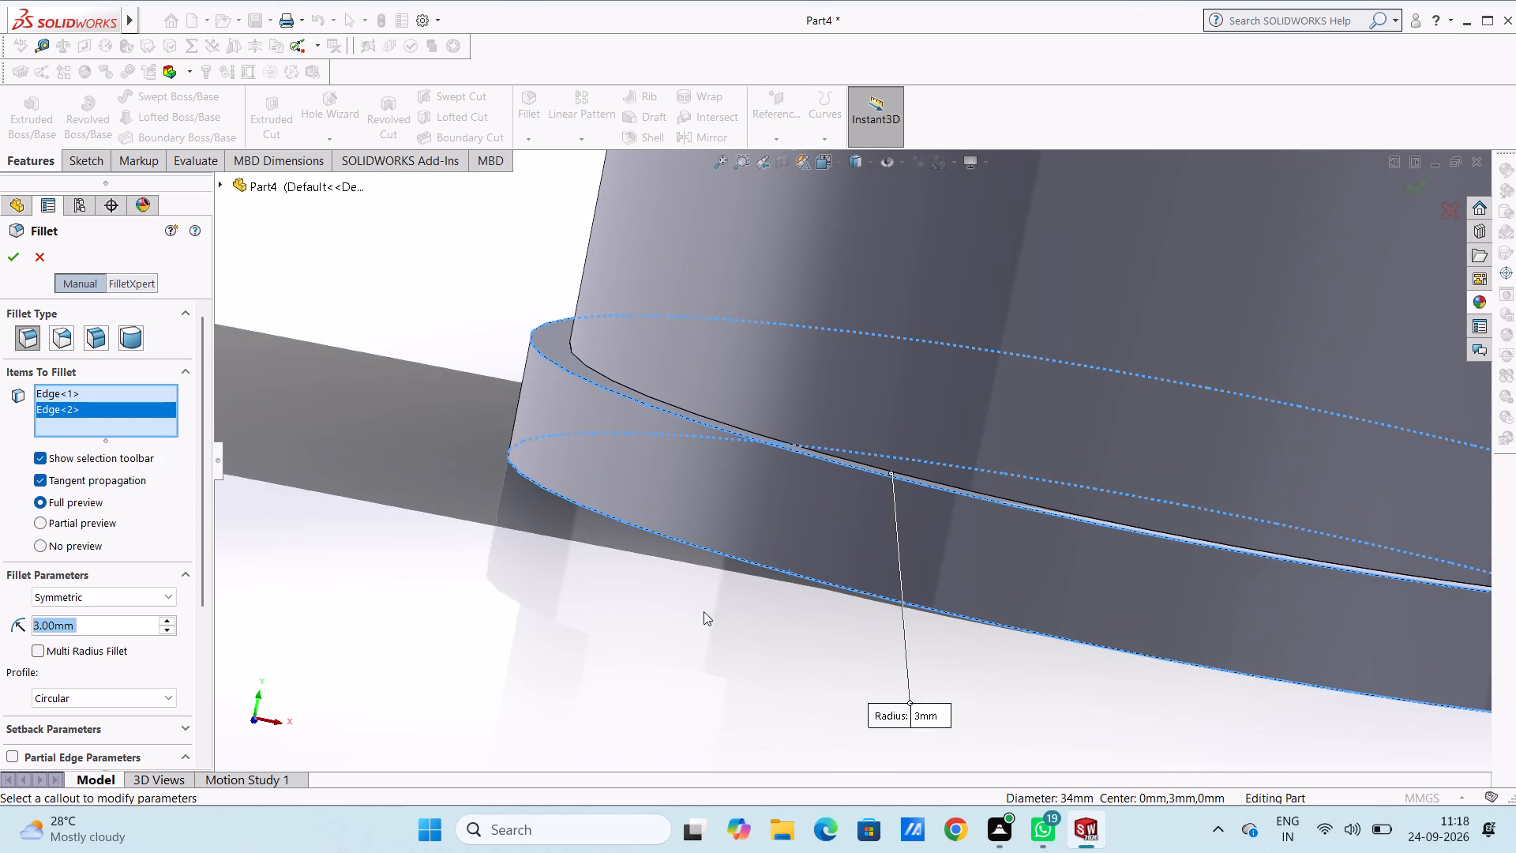
pyautogui.press('2')
pyautogui.press('Return')
pyautogui.press('1')
pyautogui.press('Return')
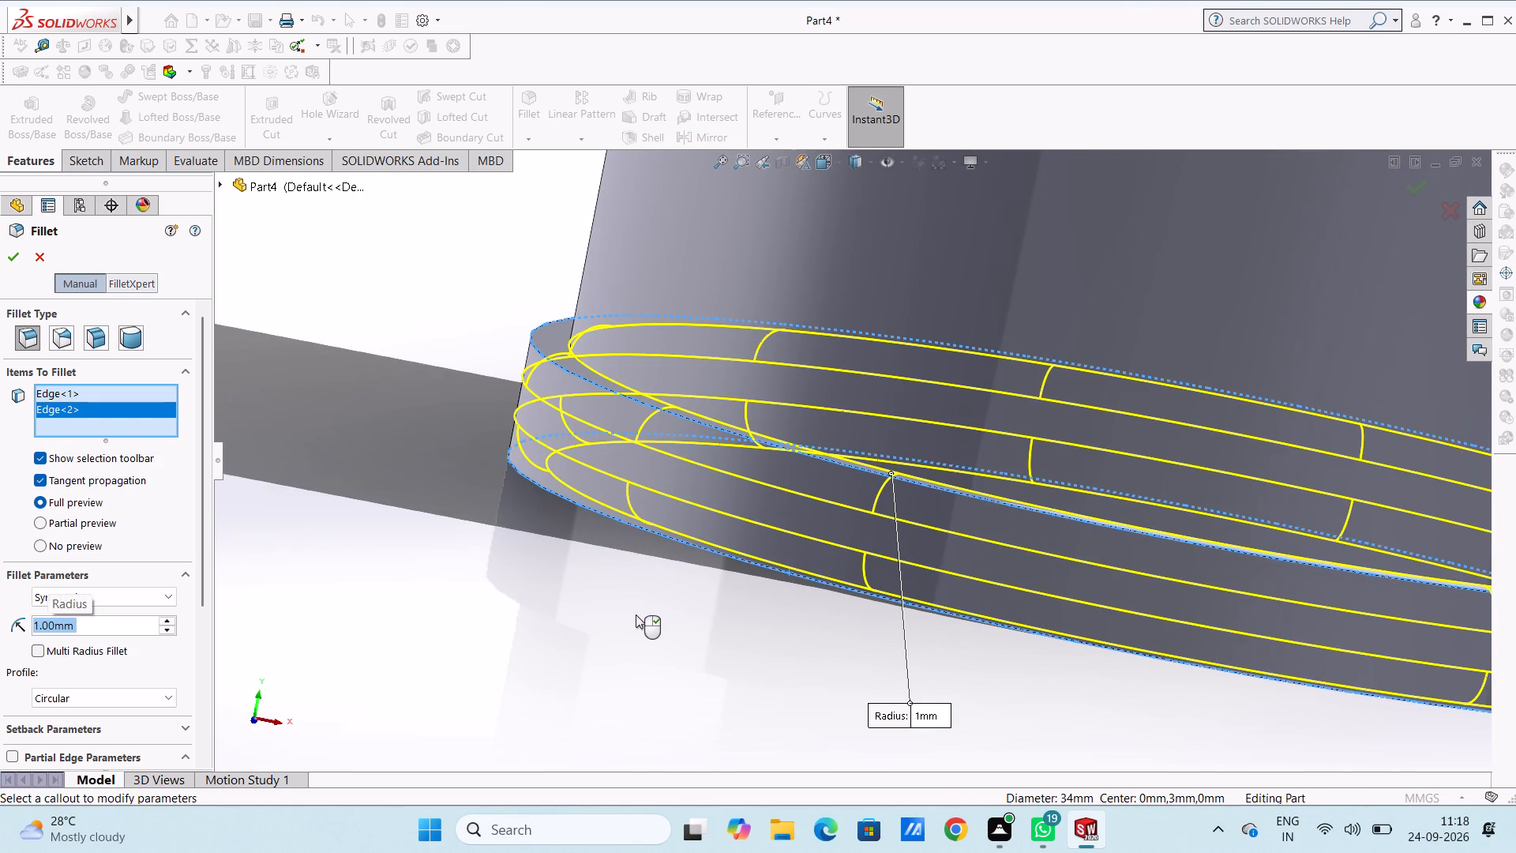
pyautogui.click(7, 254)
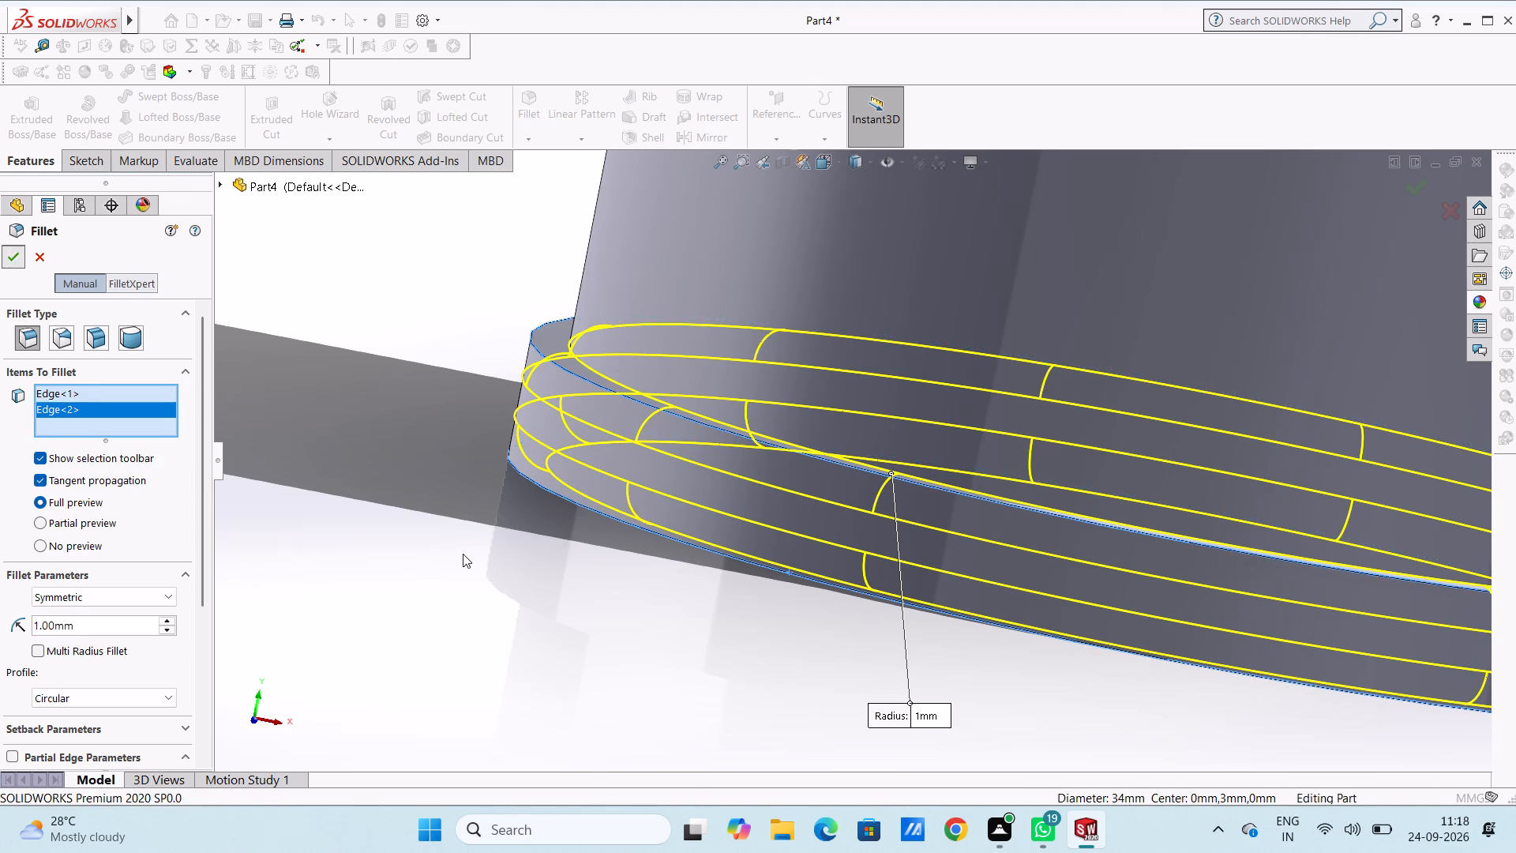
# Undo the fillet on the base ring's upper and lower outer edges.
pyautogui.click(466, 562)
pyautogui.scroll(11, 466, 562)
pyautogui.moveTo(550, 487); pyautogui.dragTo(509, 539, button='middle')
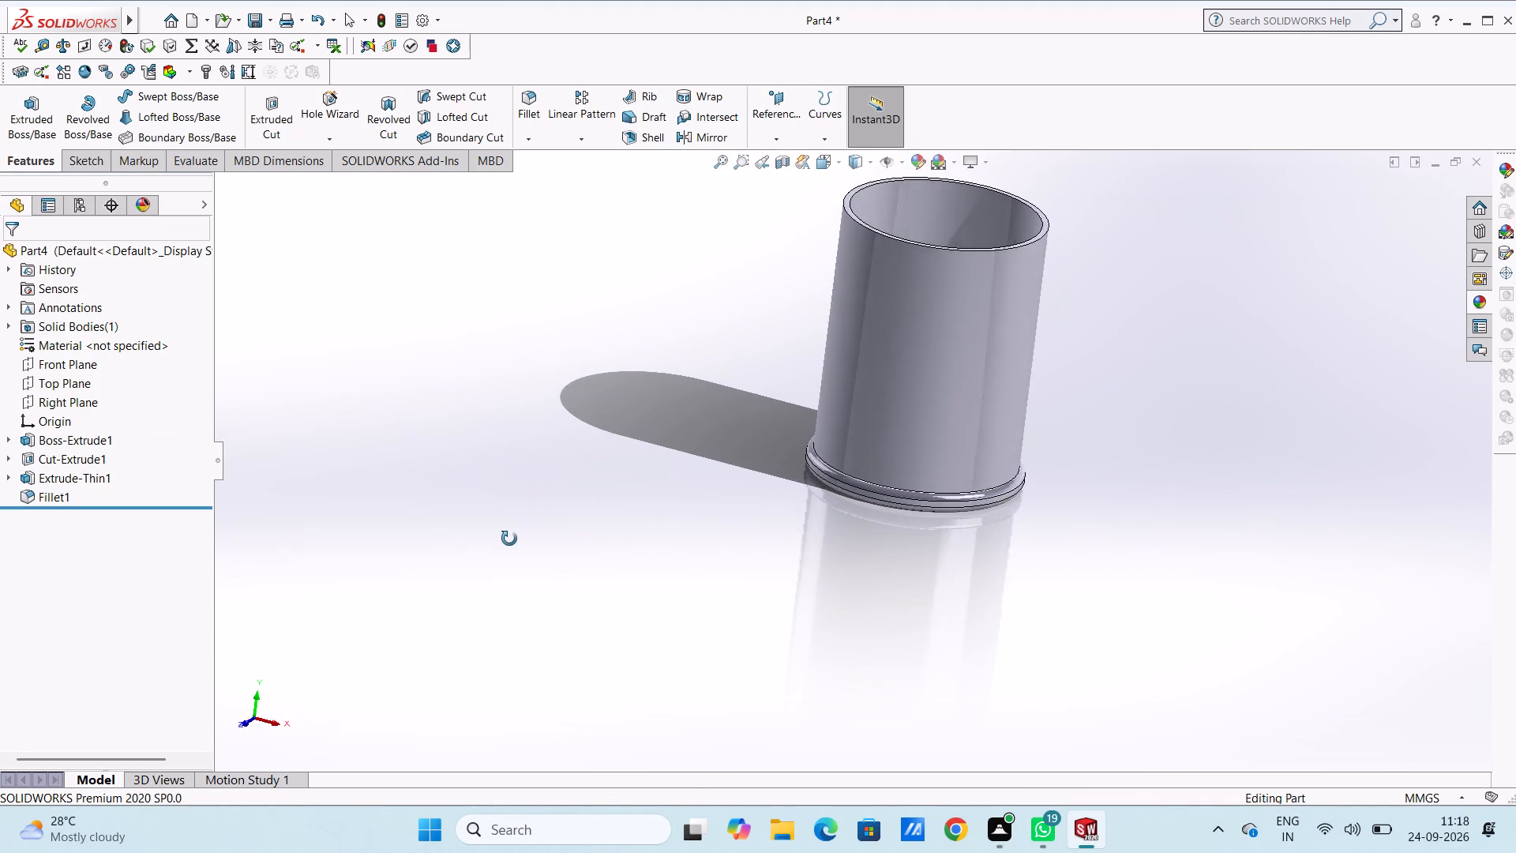
pyautogui.moveTo(509, 539); pyautogui.dragTo(512, 547, button='middle')
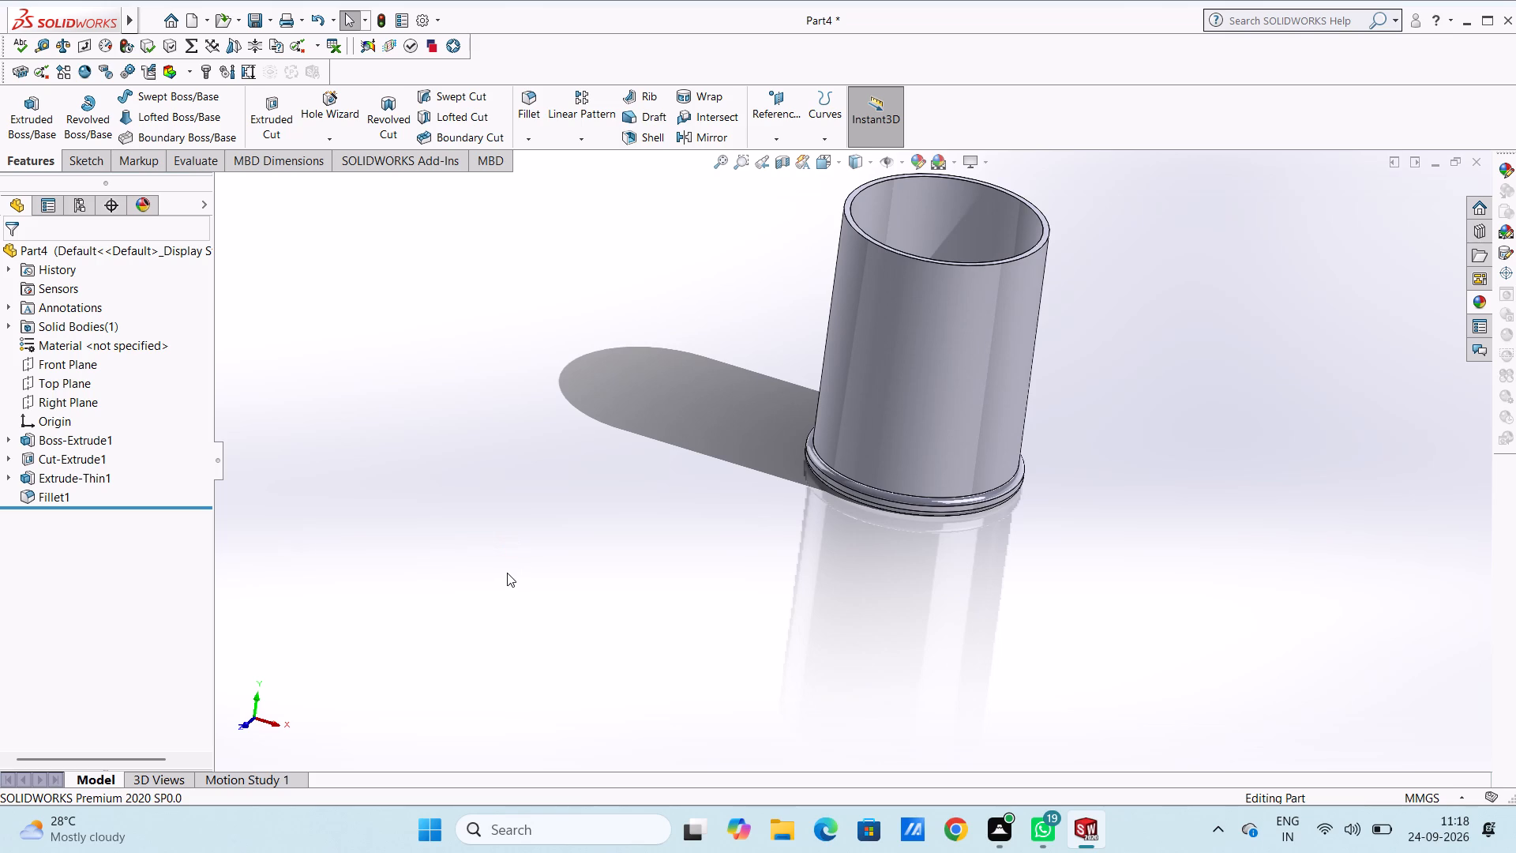
pyautogui.hotkey('ctrl', 'z')
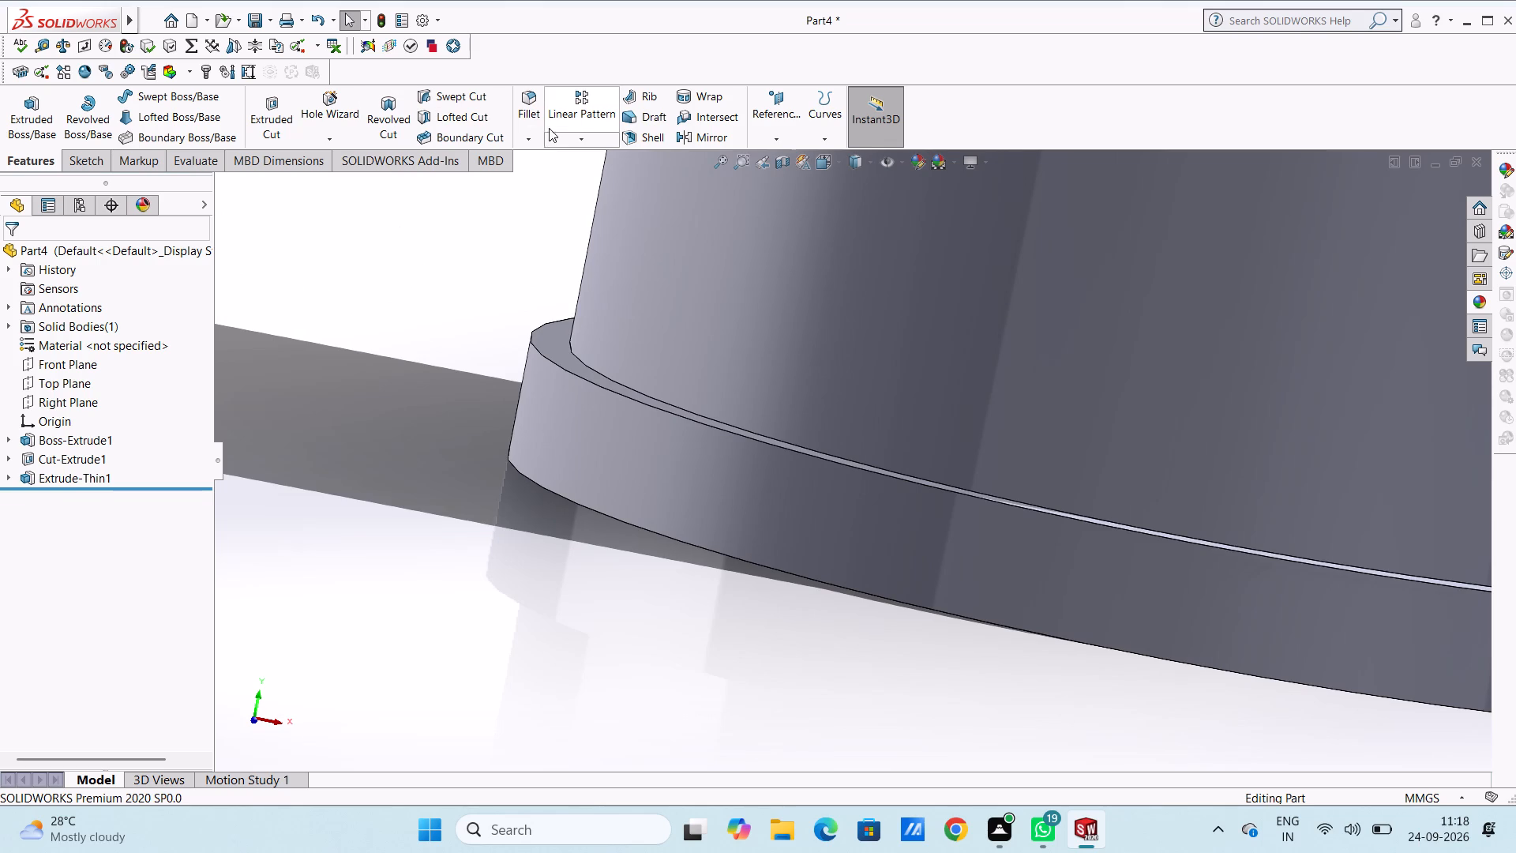
# Fillet only the base ring's upper outer edge with a symmetric 1 mm radius.
pyautogui.click(524, 108)
pyautogui.moveTo(746, 468); pyautogui.dragTo(720, 520, button='middle')
pyautogui.scroll(-1, 746, 468)
pyautogui.click(816, 444)
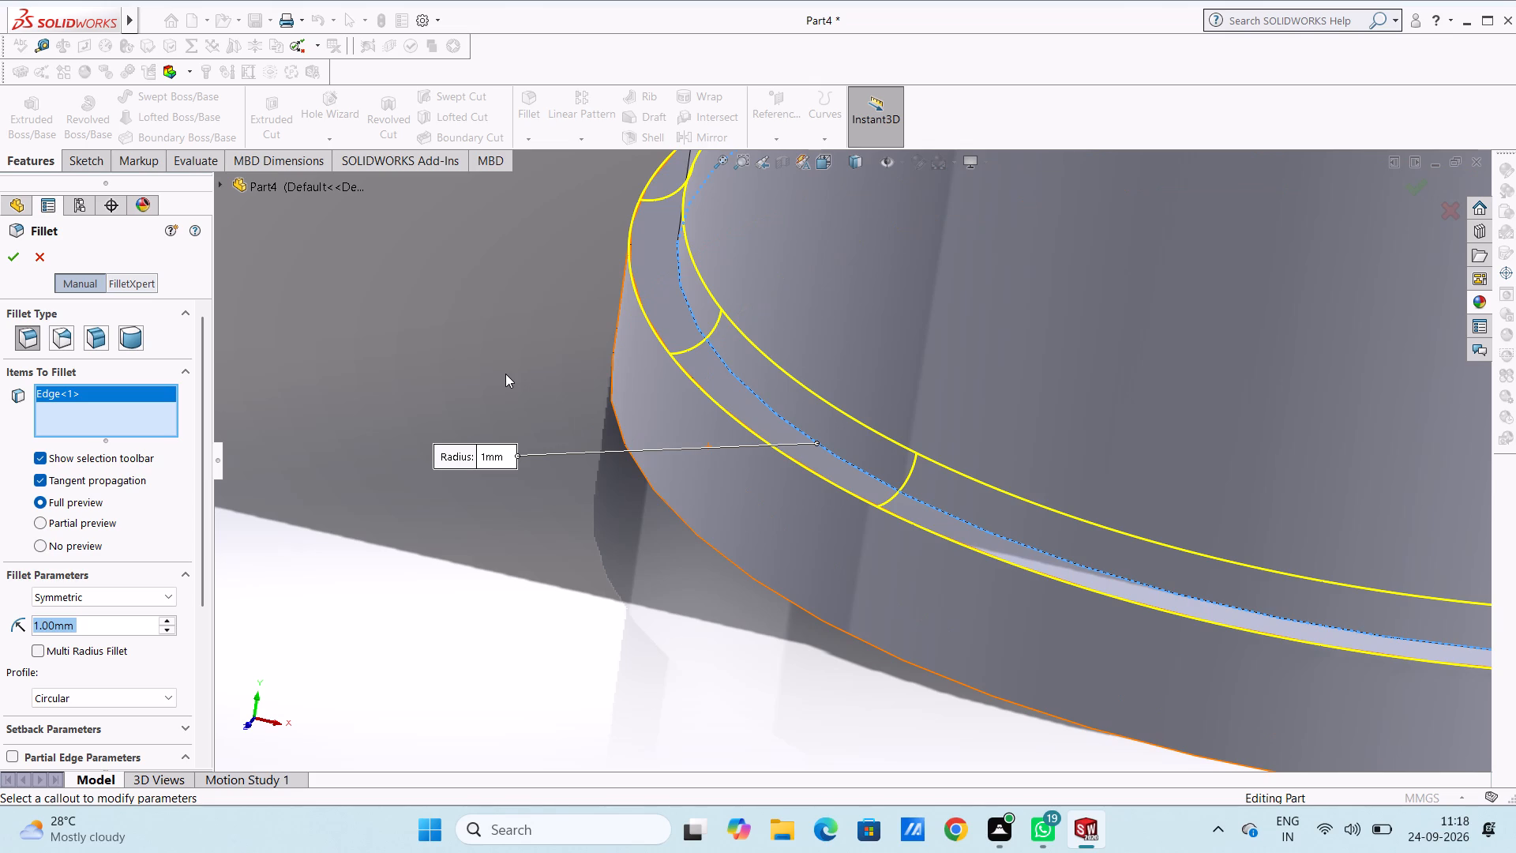
pyautogui.click(753, 393)
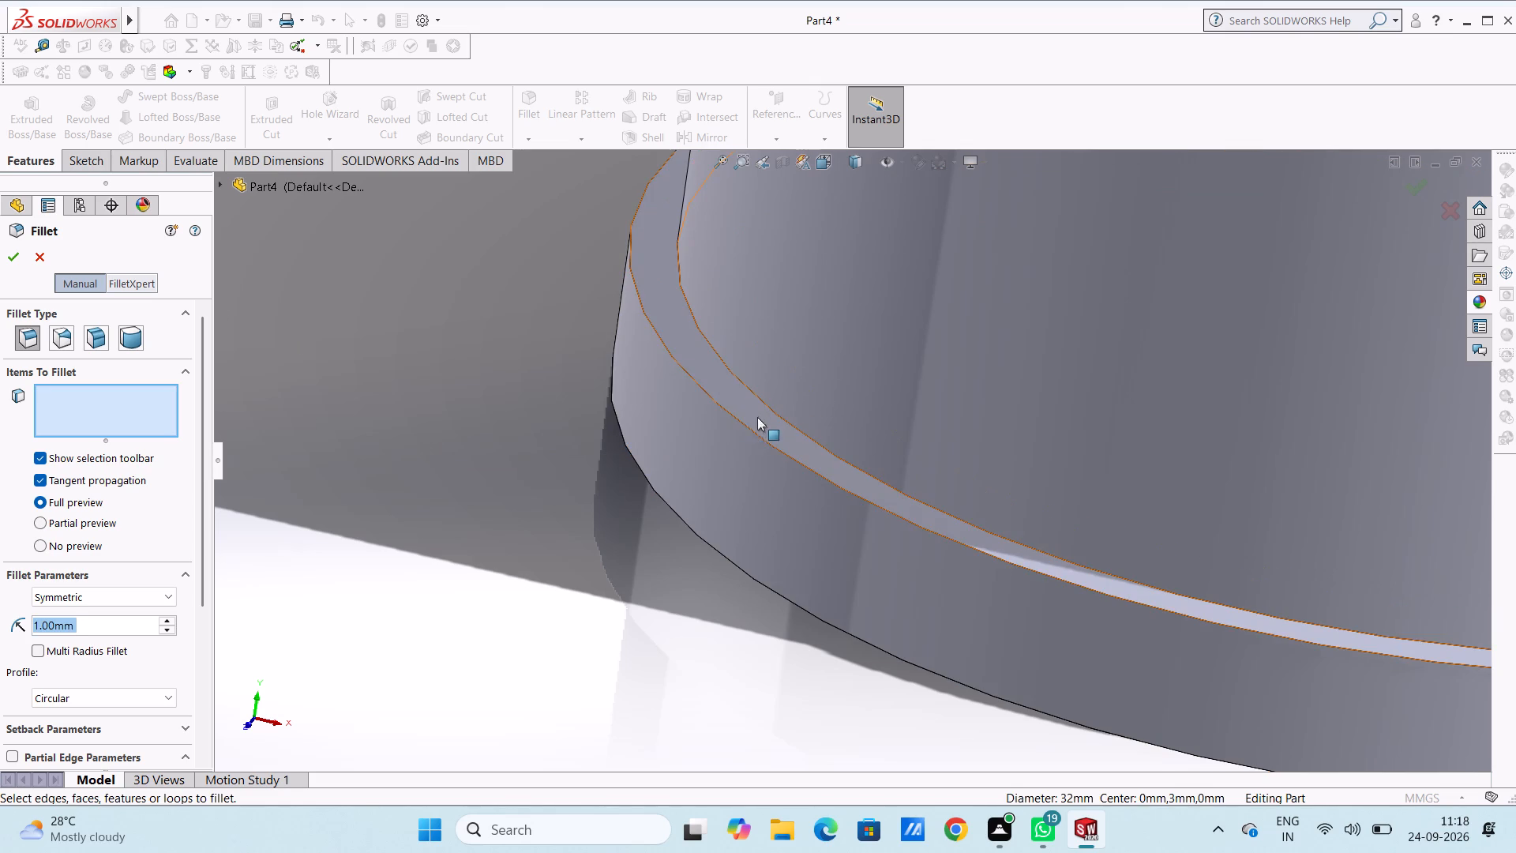
pyautogui.click(757, 435)
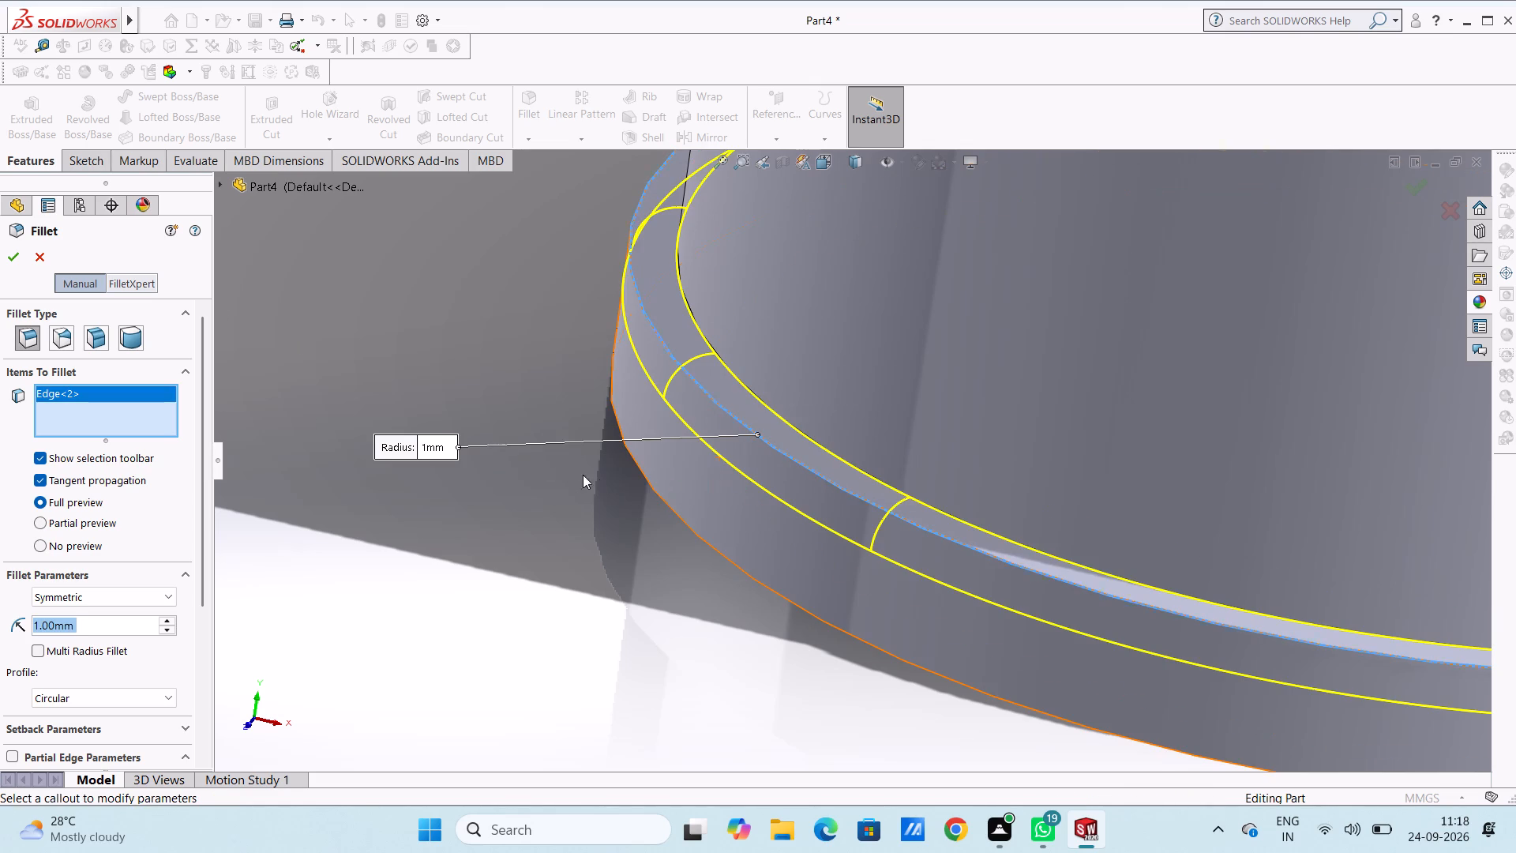
pyautogui.click(14, 261)
# Sketch two concentric circles centred on the origin on the tube's top face, with radii of 15 mm and 17 mm.
pyautogui.scroll(11, 445, 432)
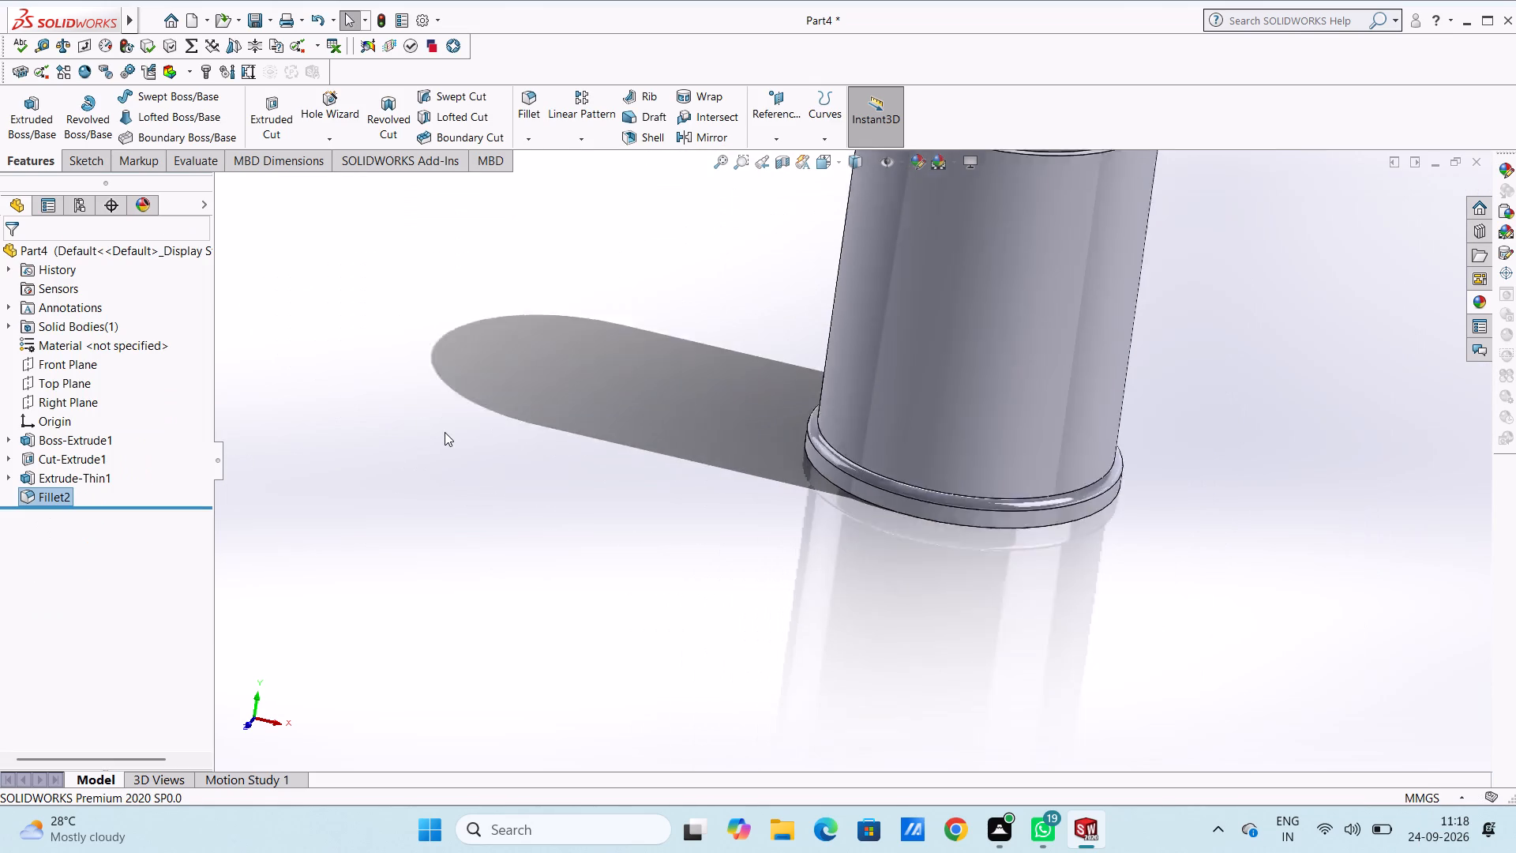
pyautogui.scroll(2, 445, 432)
pyautogui.moveTo(459, 412); pyautogui.dragTo(429, 427, button='middle')
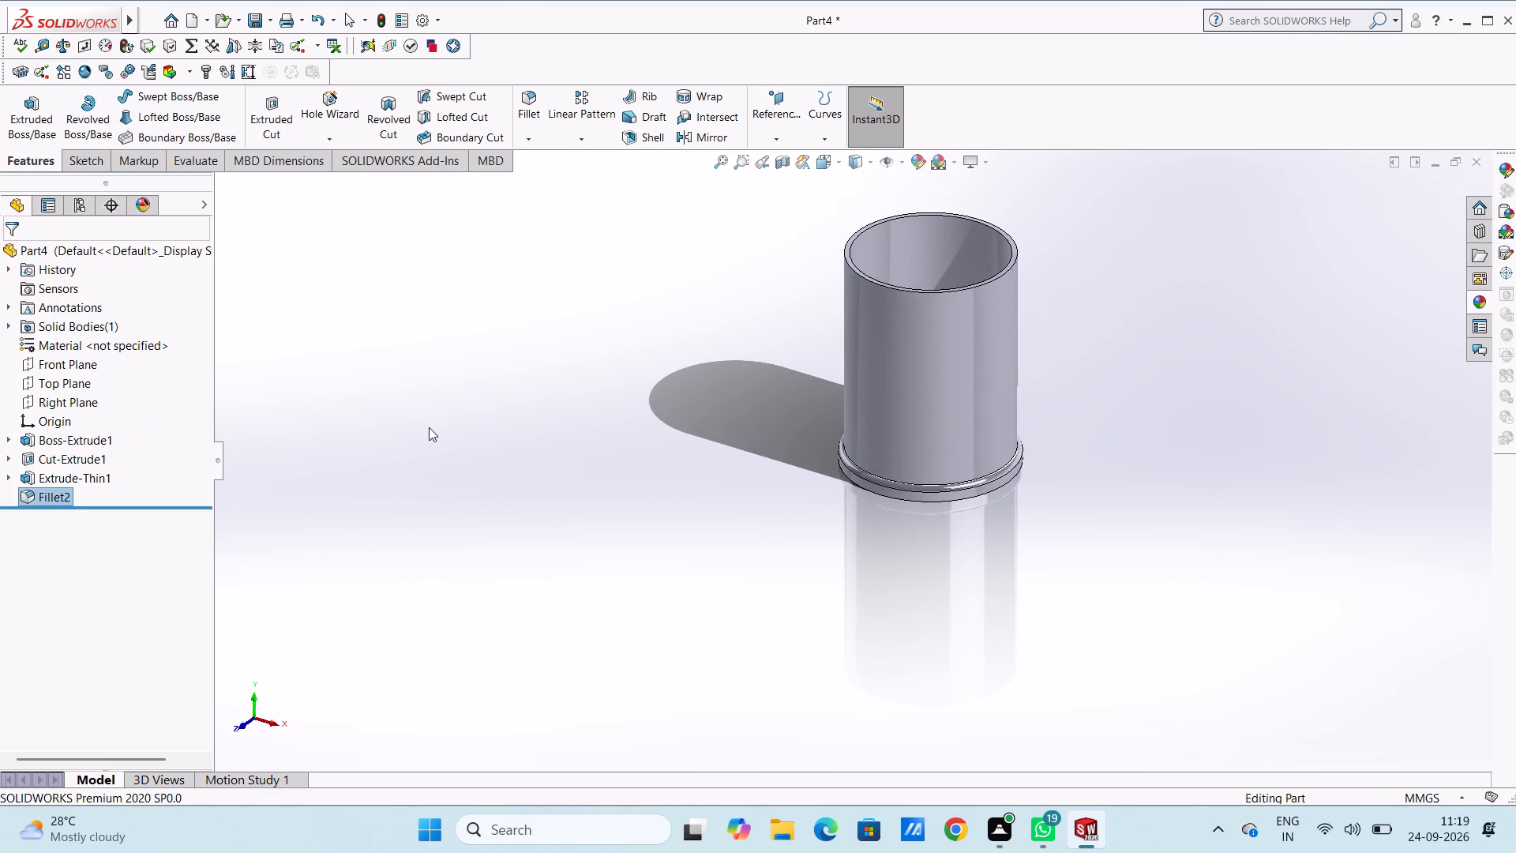
pyautogui.hotkey('ctrl', '5')
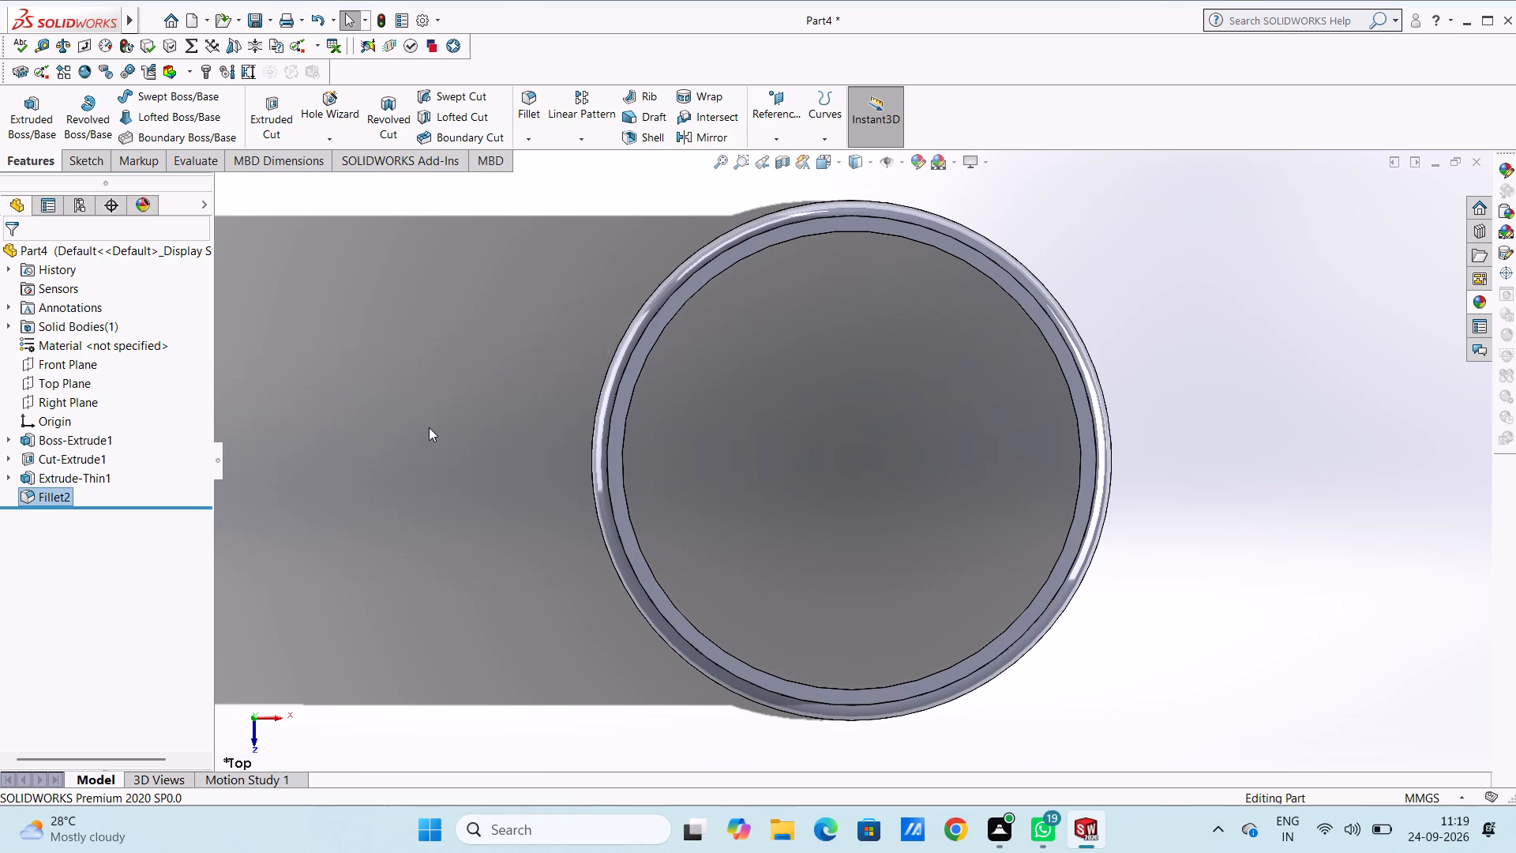
pyautogui.click(659, 324)
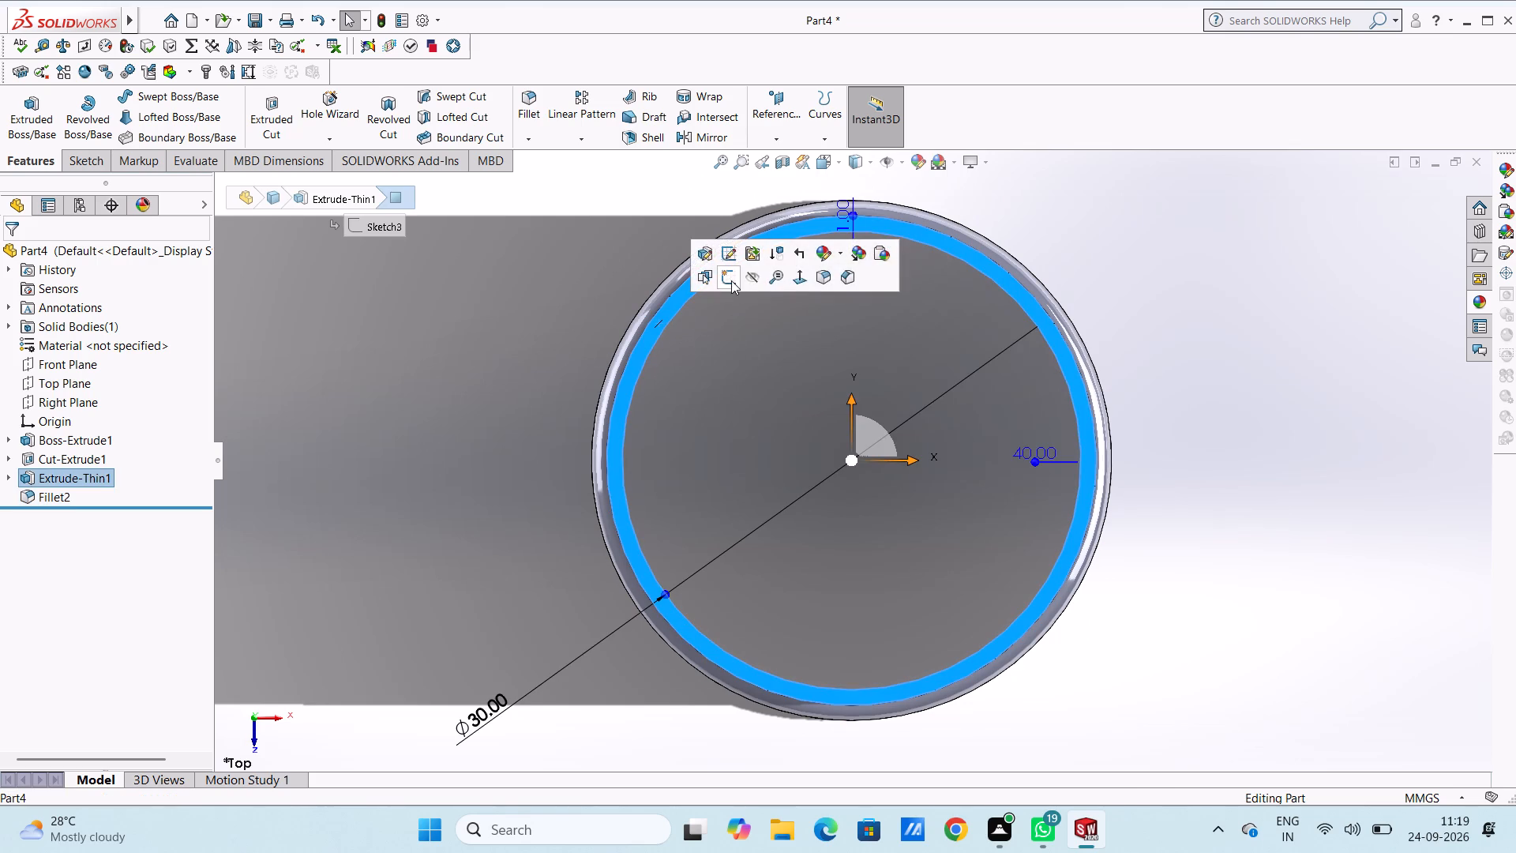
pyautogui.click(731, 275)
pyautogui.click(503, 342)
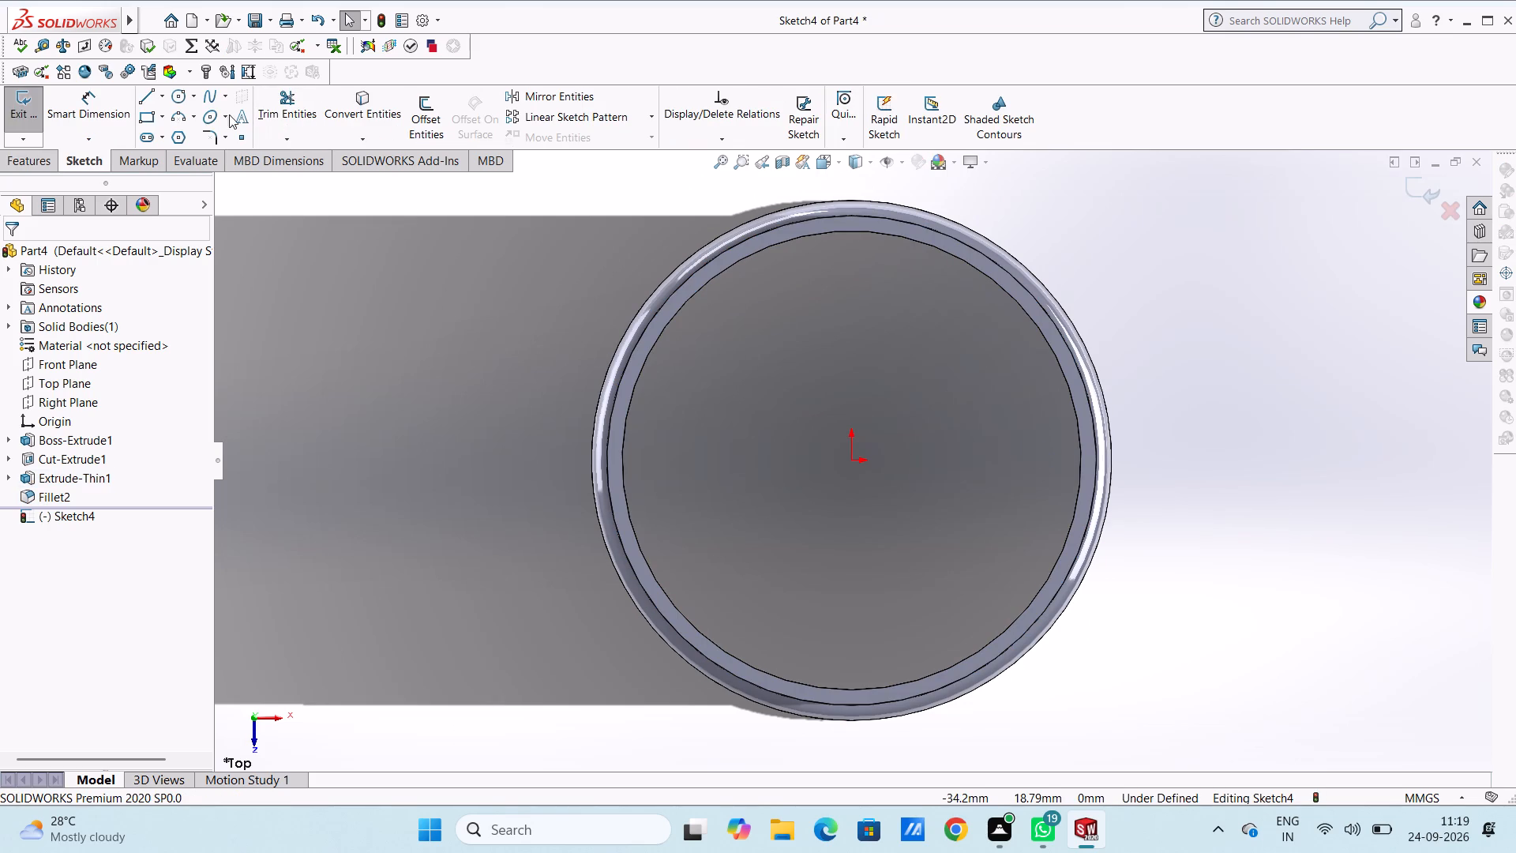
pyautogui.click(174, 93)
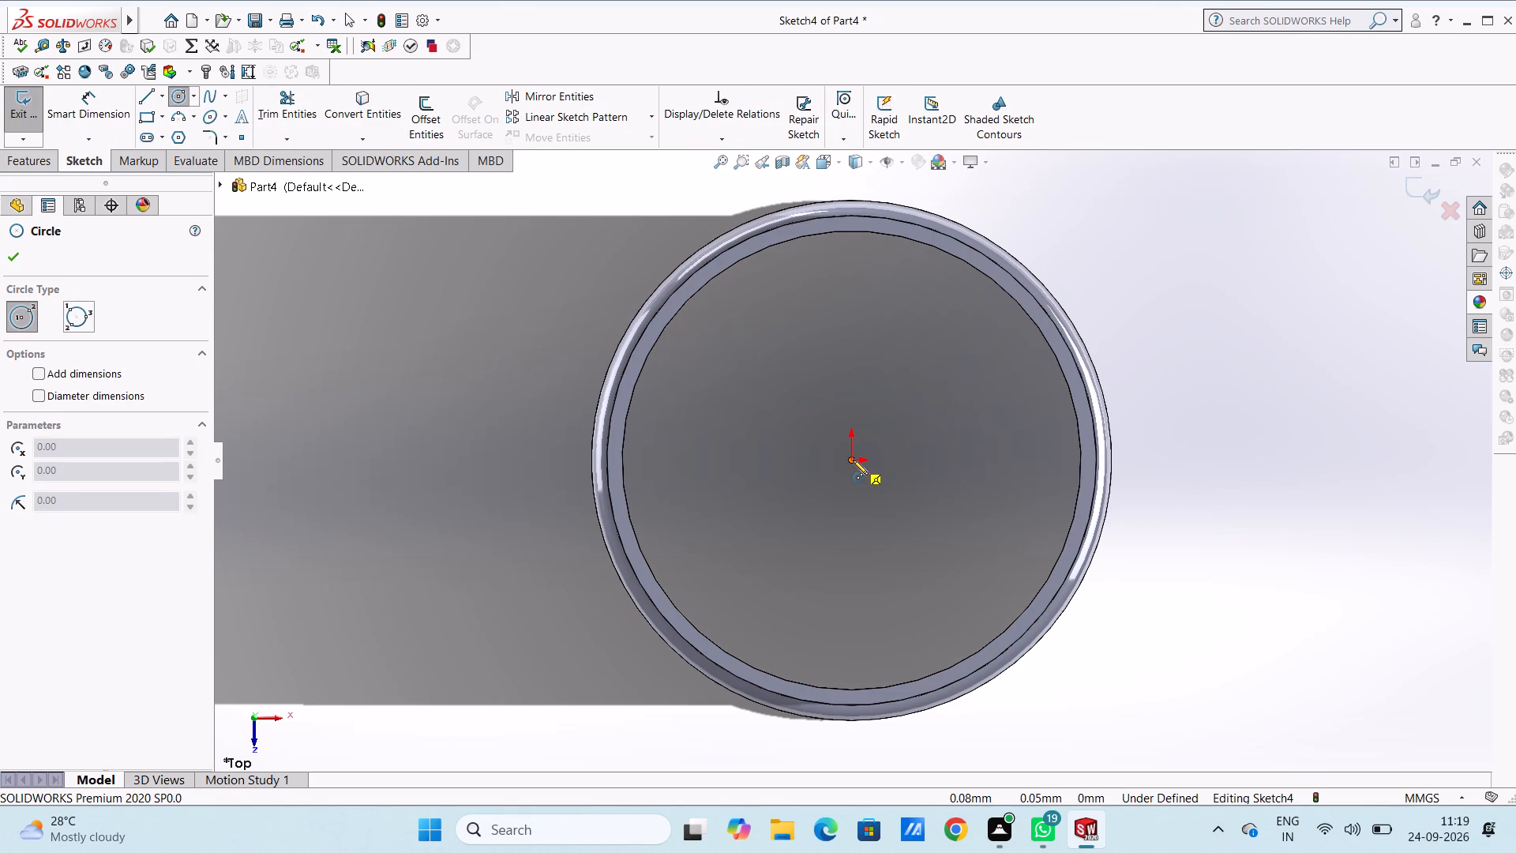
pyautogui.click(850, 460)
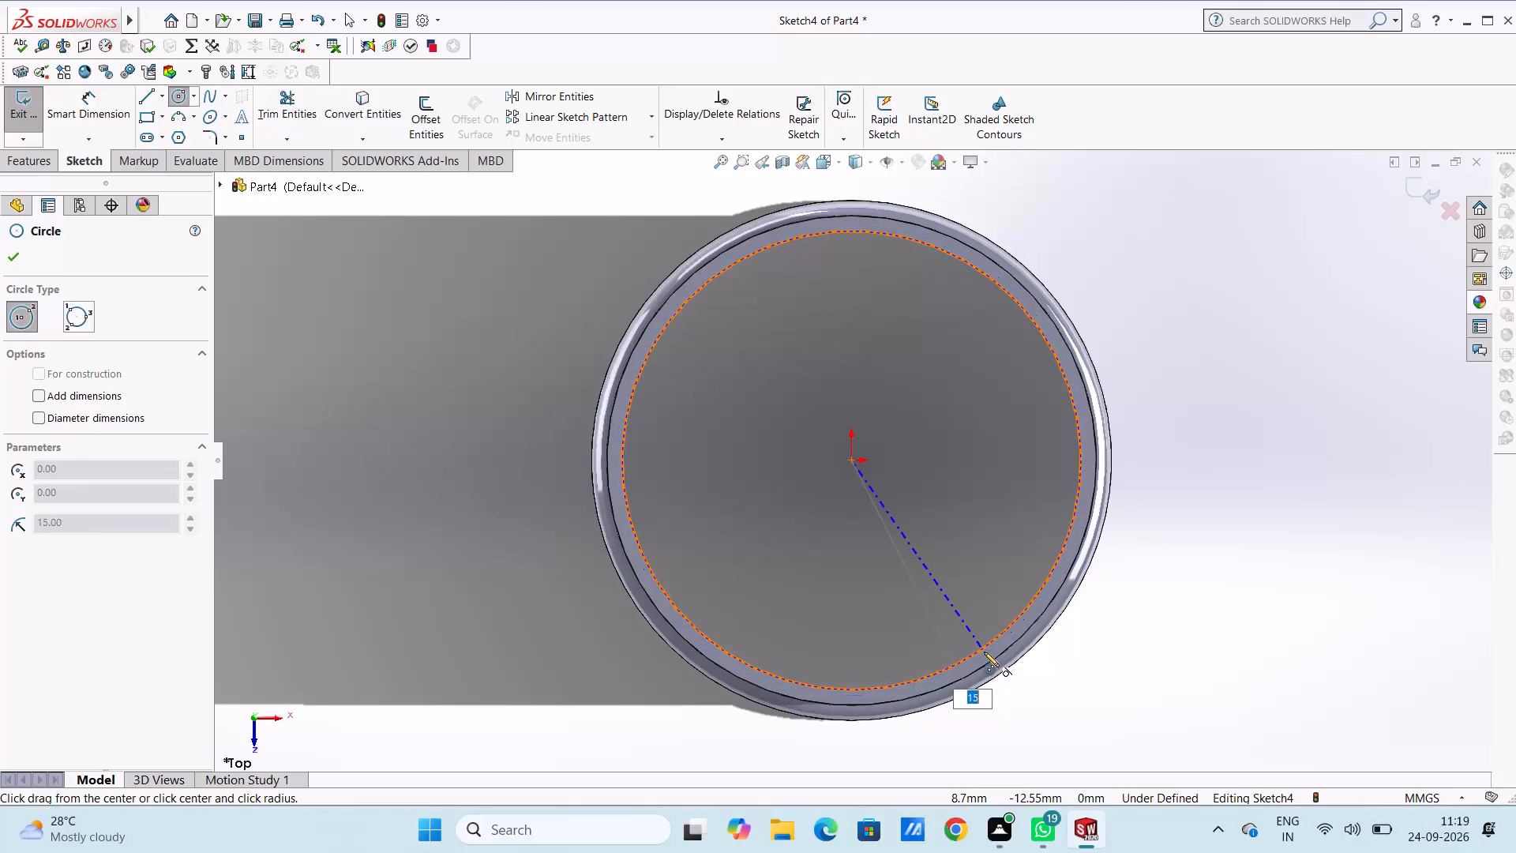
pyautogui.click(983, 650)
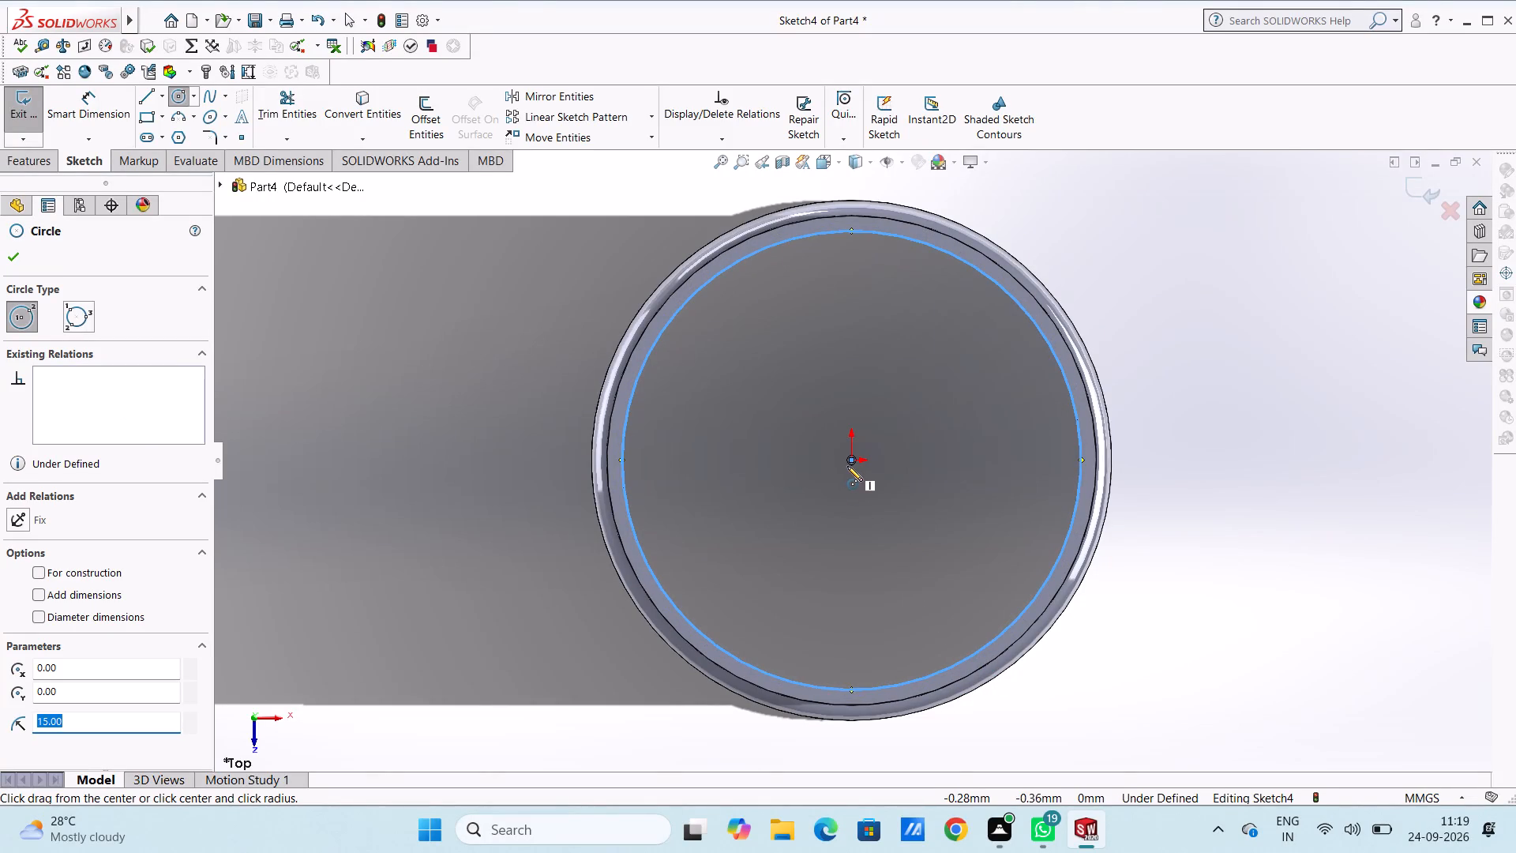
pyautogui.click(852, 460)
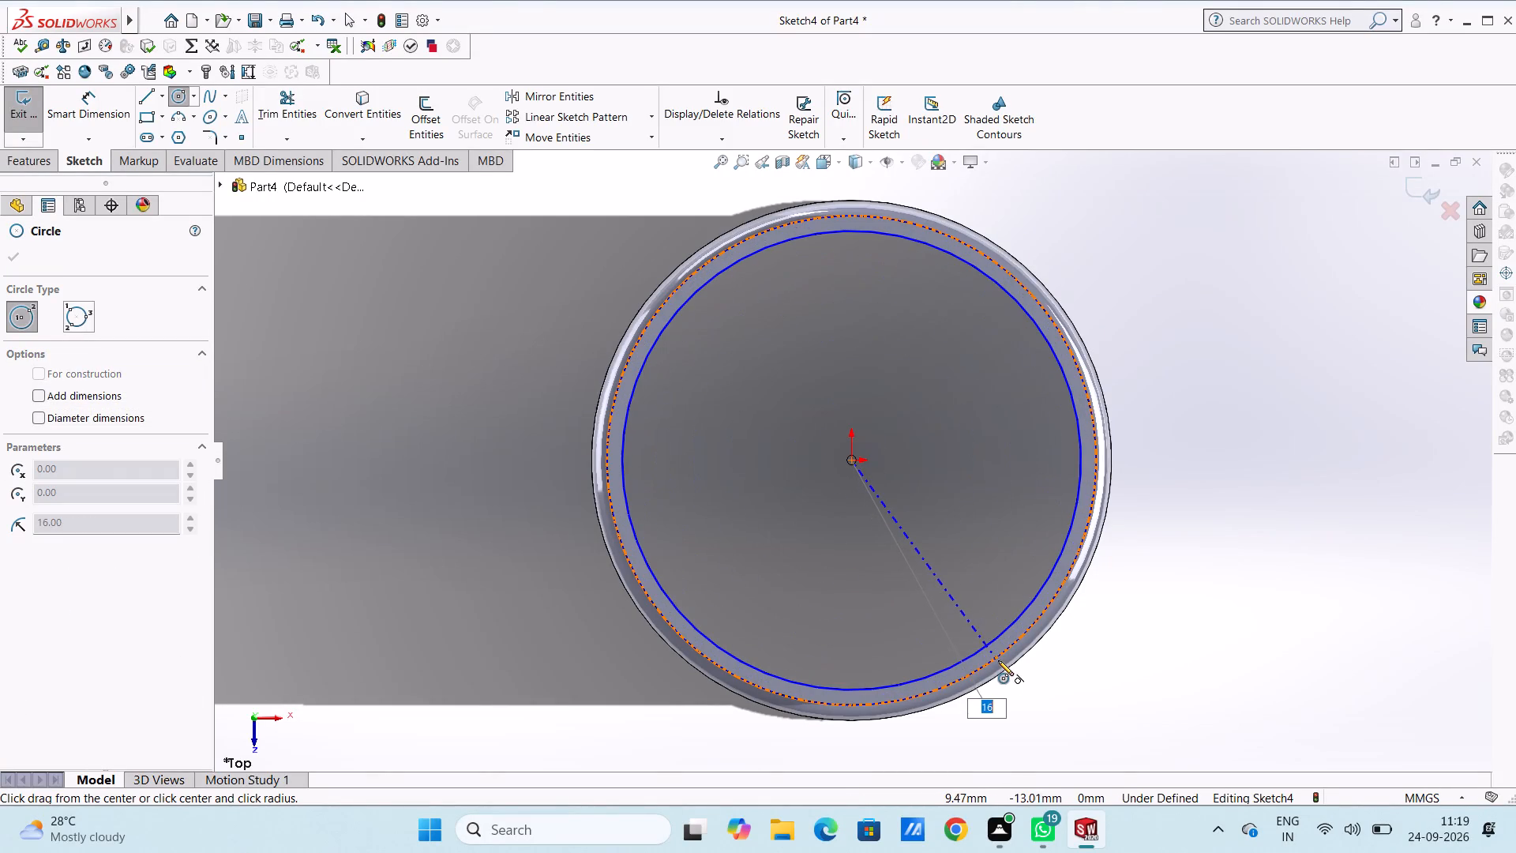
pyautogui.click(1003, 673)
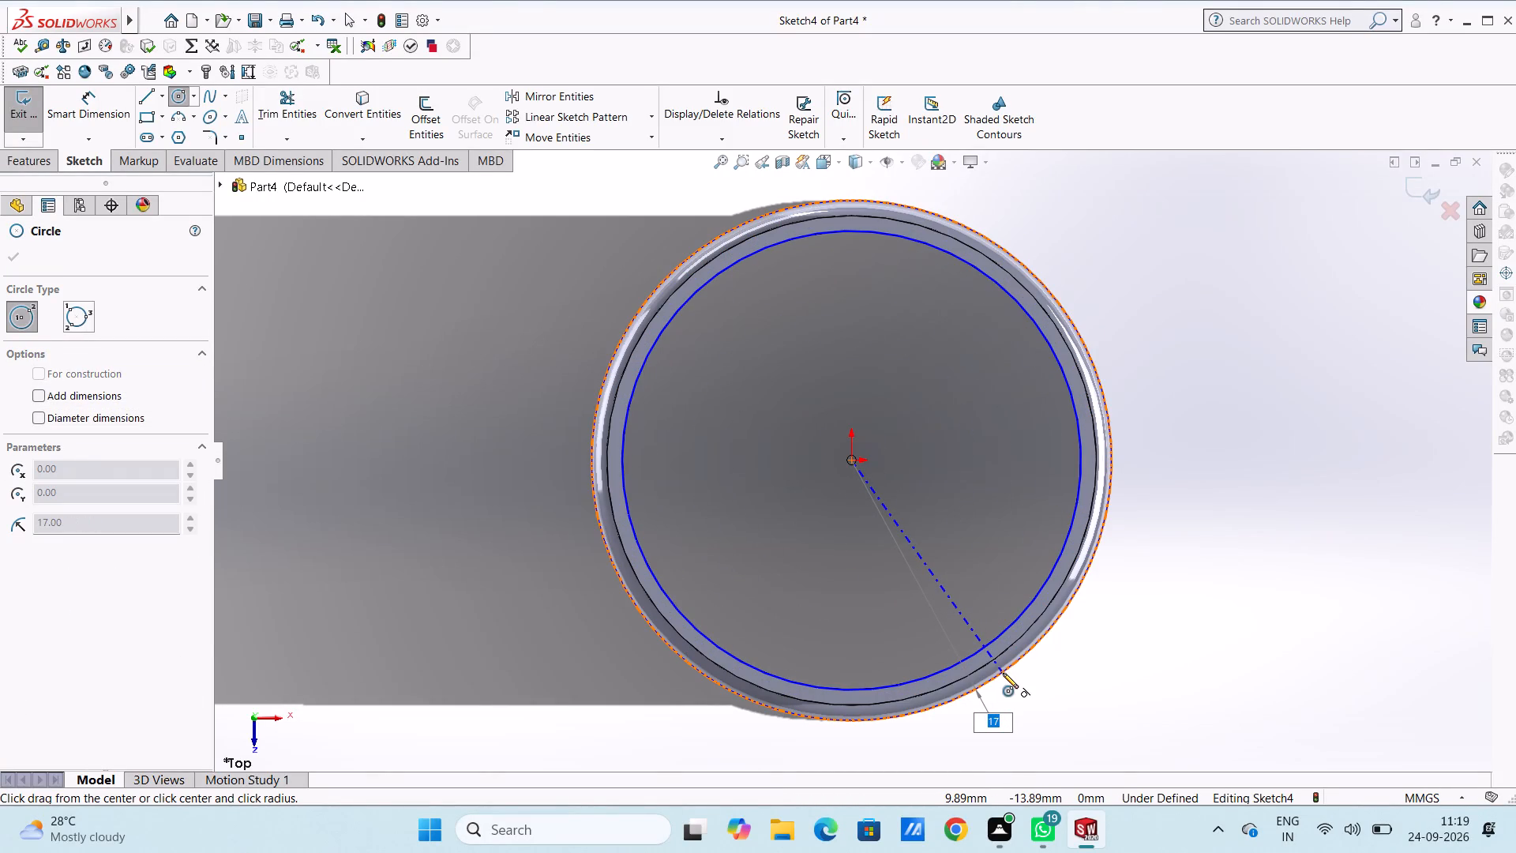
pyautogui.press('Escape')
pyautogui.press('Escape')
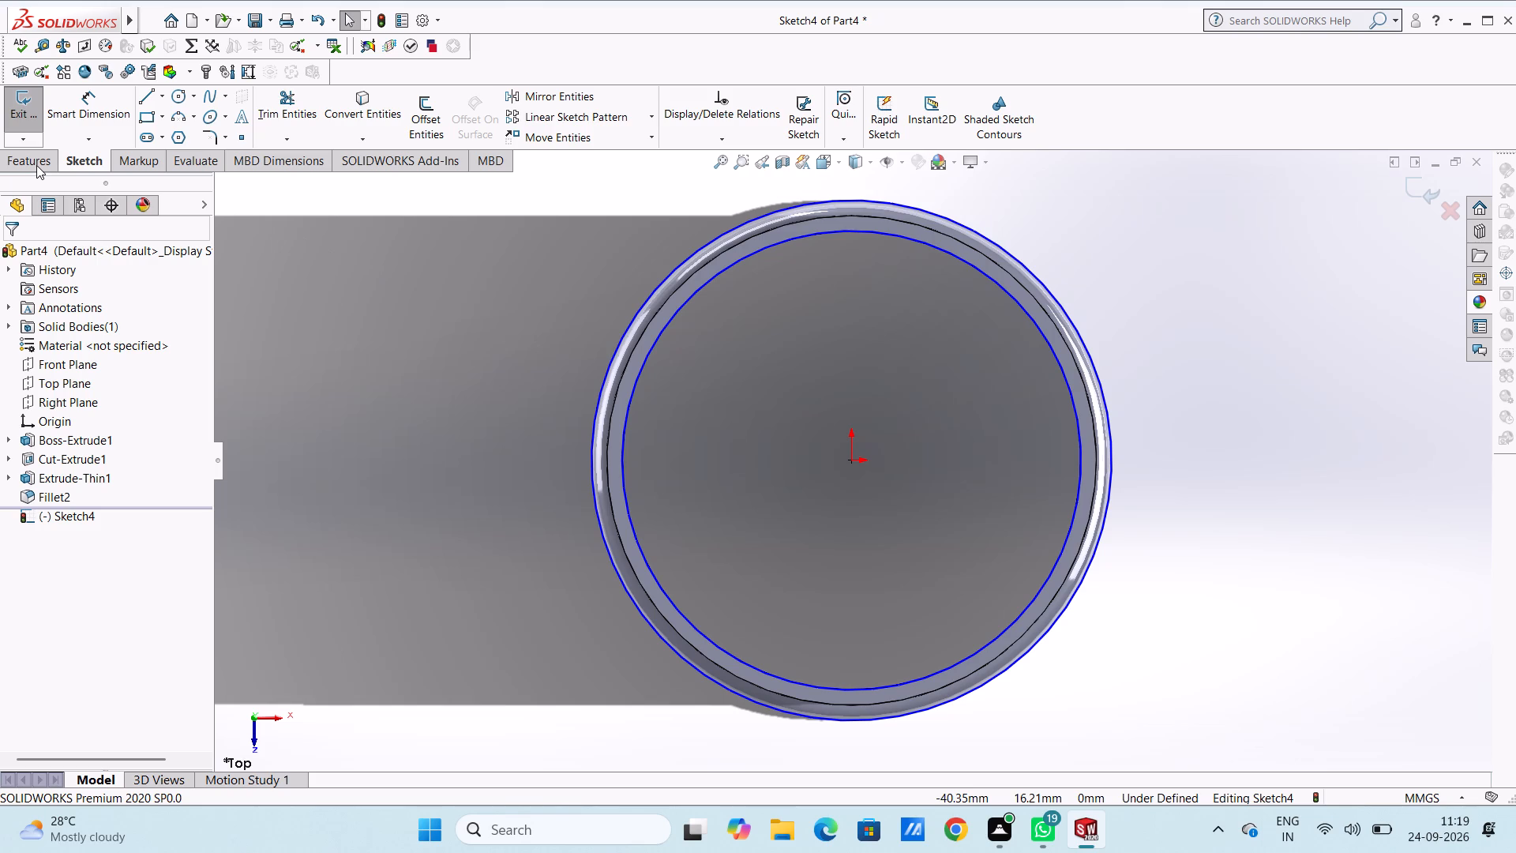
# Dimension the inner circle to a diameter of 20 mm and the outer circle to a diameter of 34 mm.
pyautogui.click(79, 115)
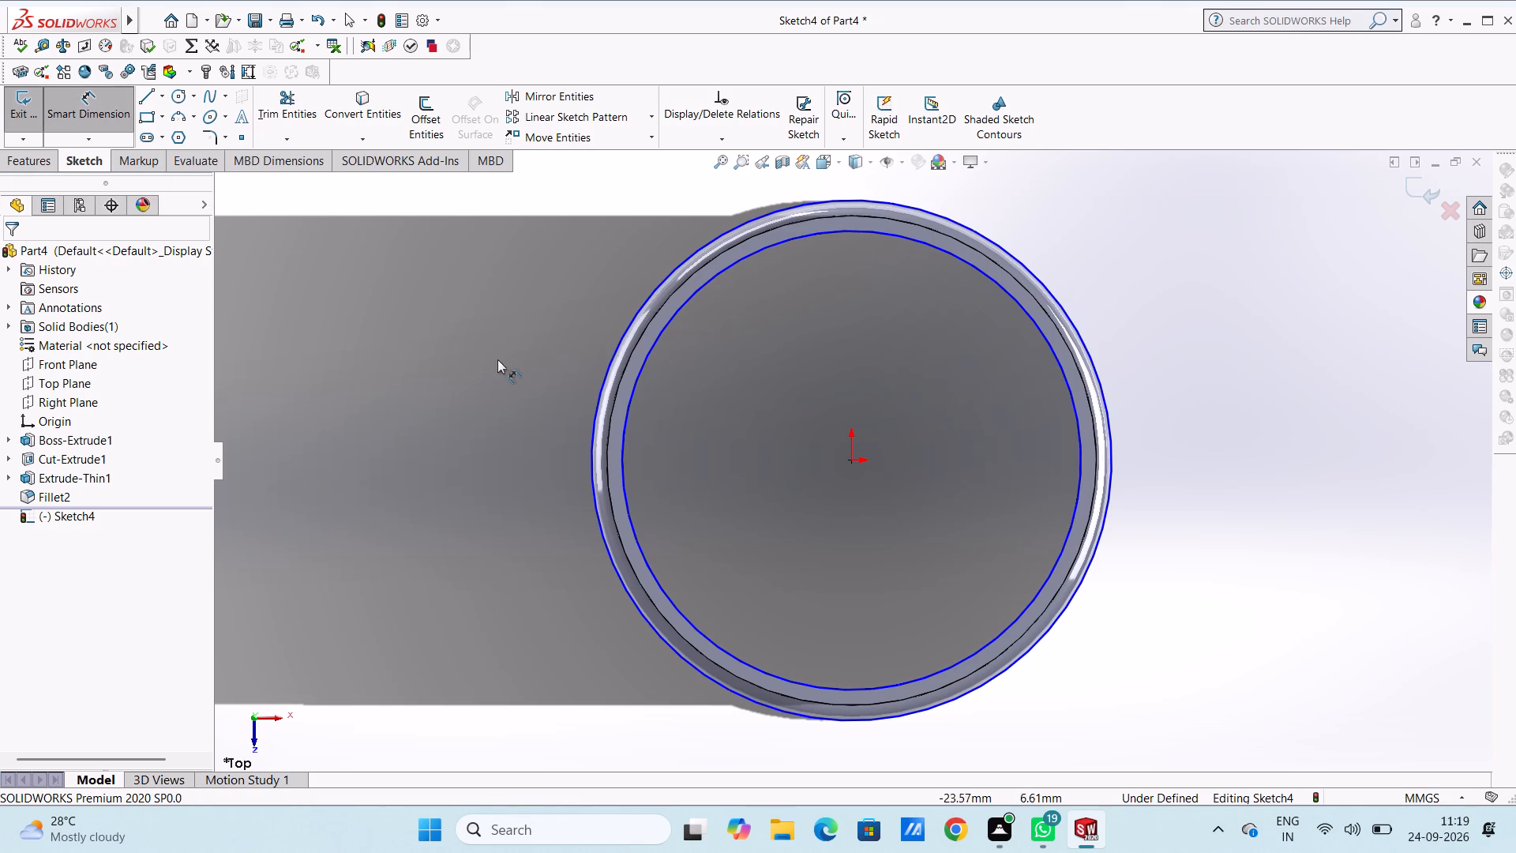
pyautogui.click(635, 395)
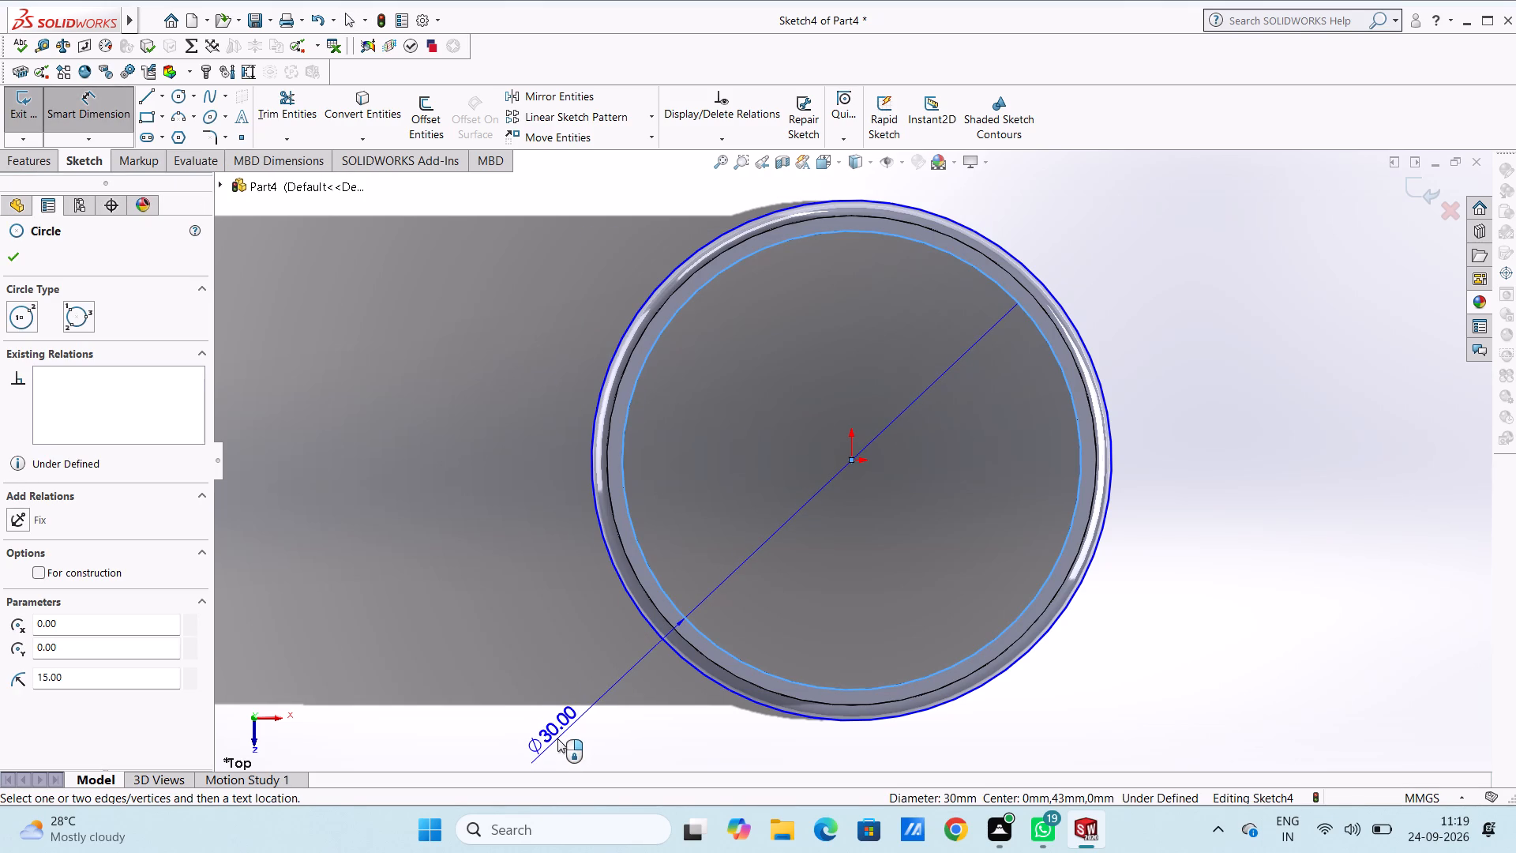
pyautogui.click(557, 738)
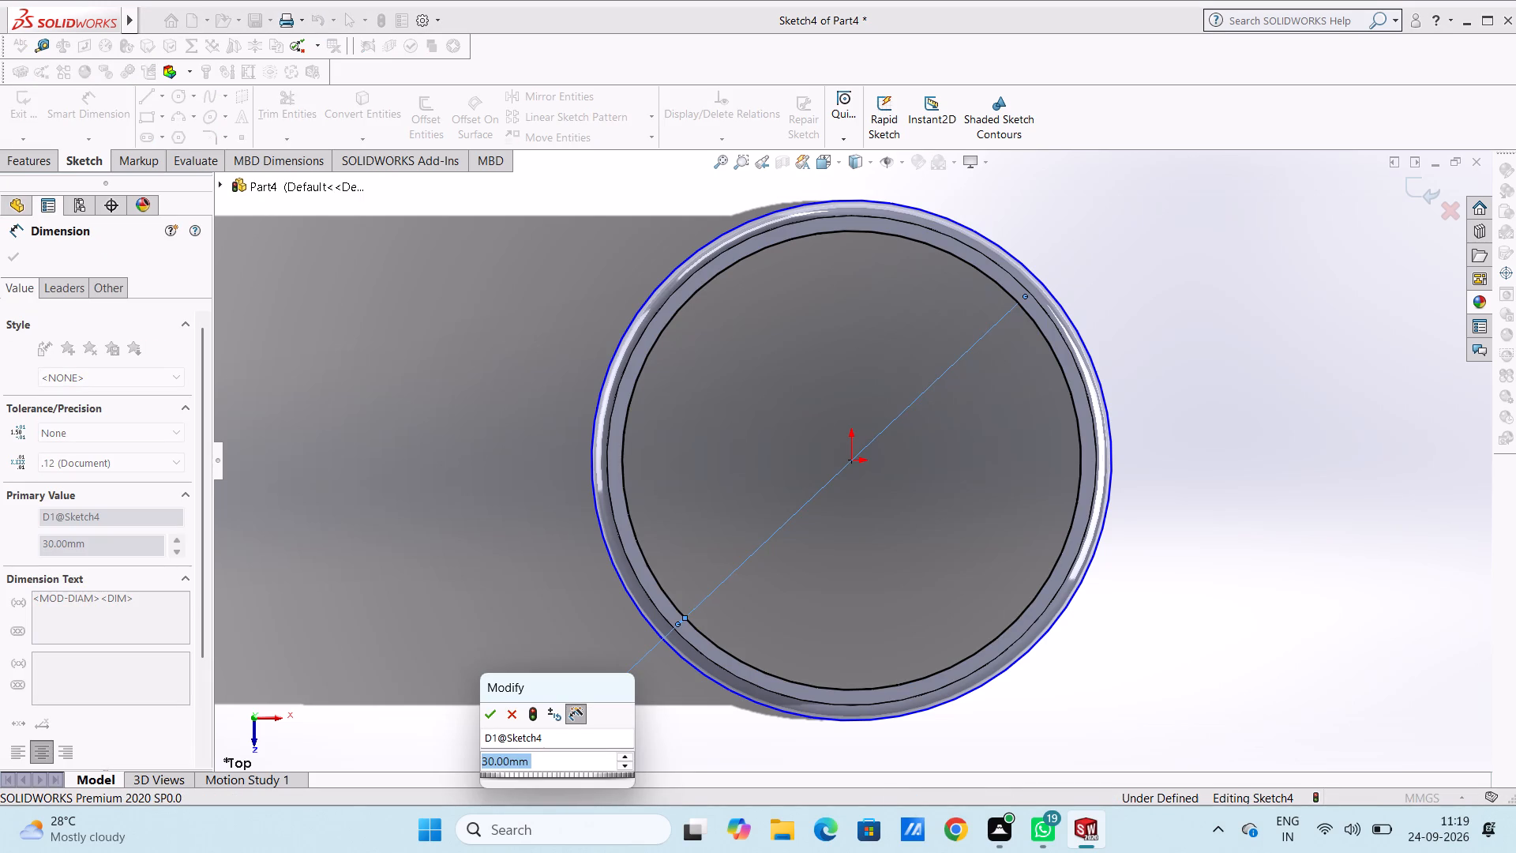
pyautogui.write('20')
pyautogui.press('Return')
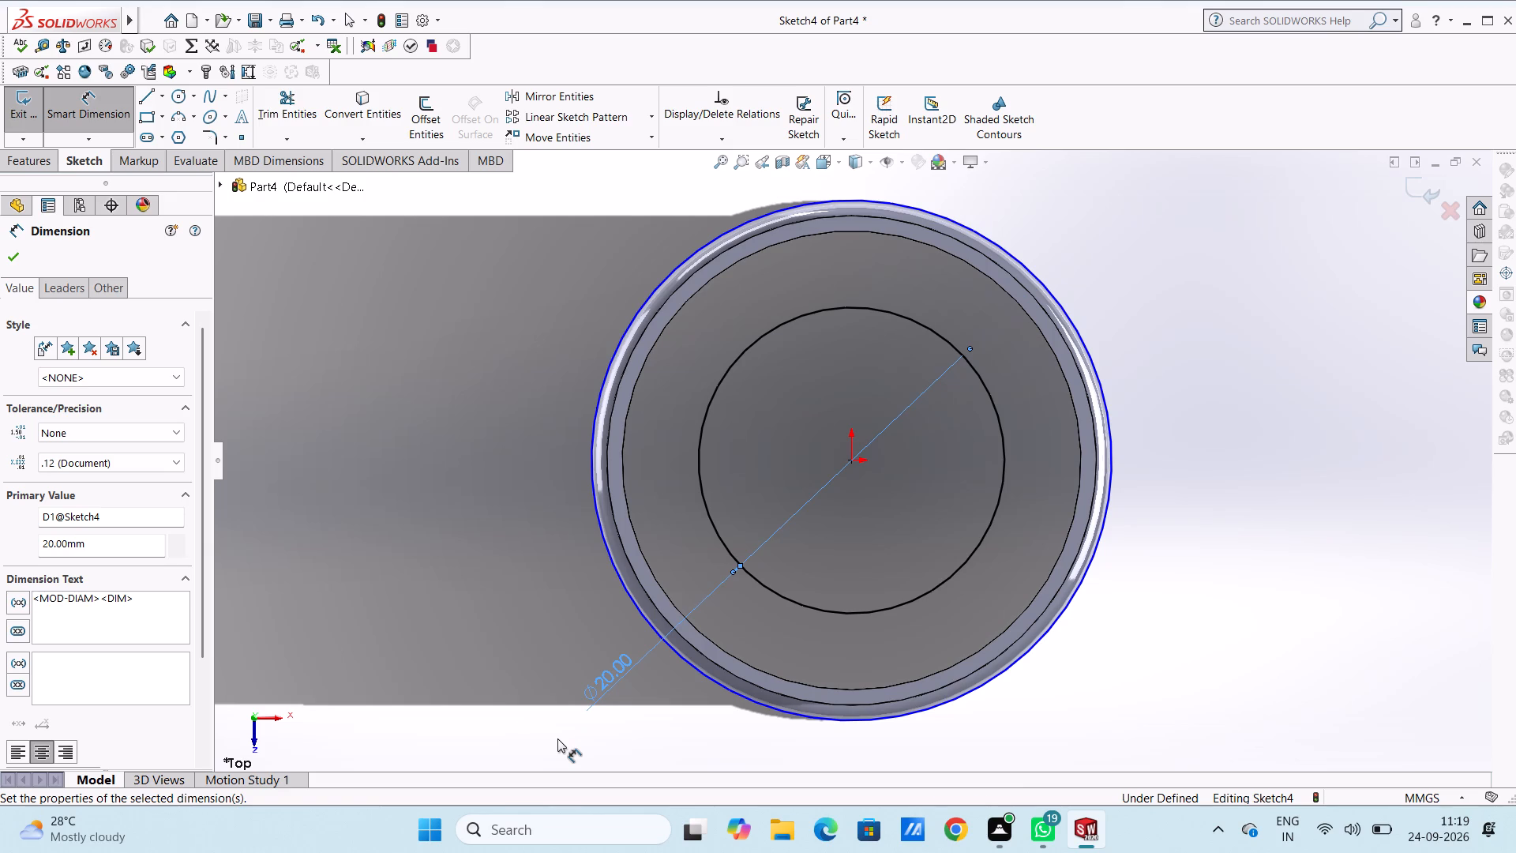
pyautogui.click(445, 661)
pyautogui.moveTo(449, 656); pyautogui.dragTo(455, 599, button='middle')
pyautogui.scroll(1, 453, 598)
pyautogui.click(669, 472)
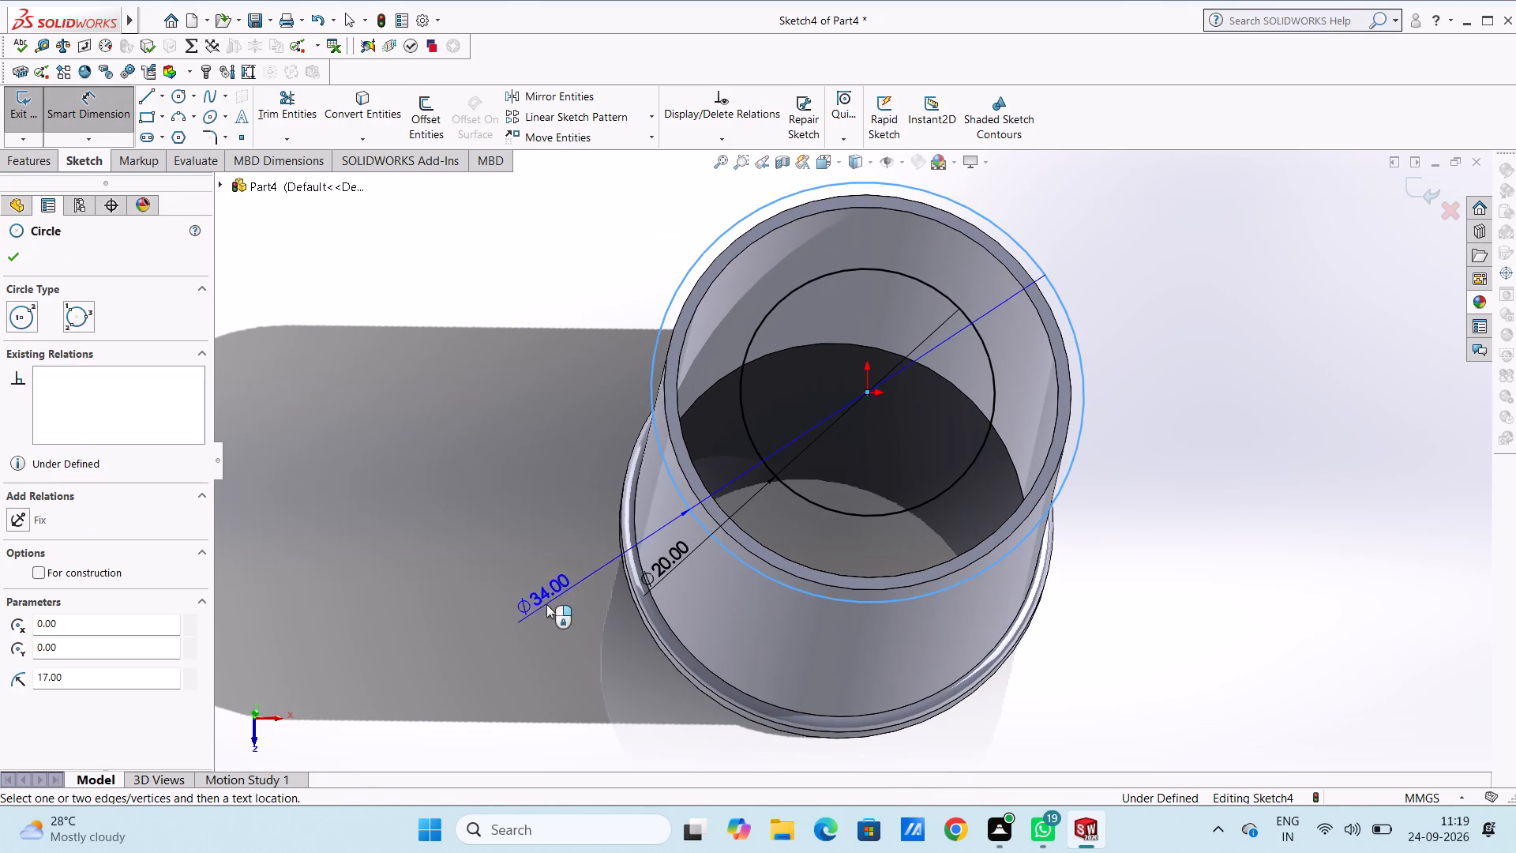
pyautogui.click(530, 626)
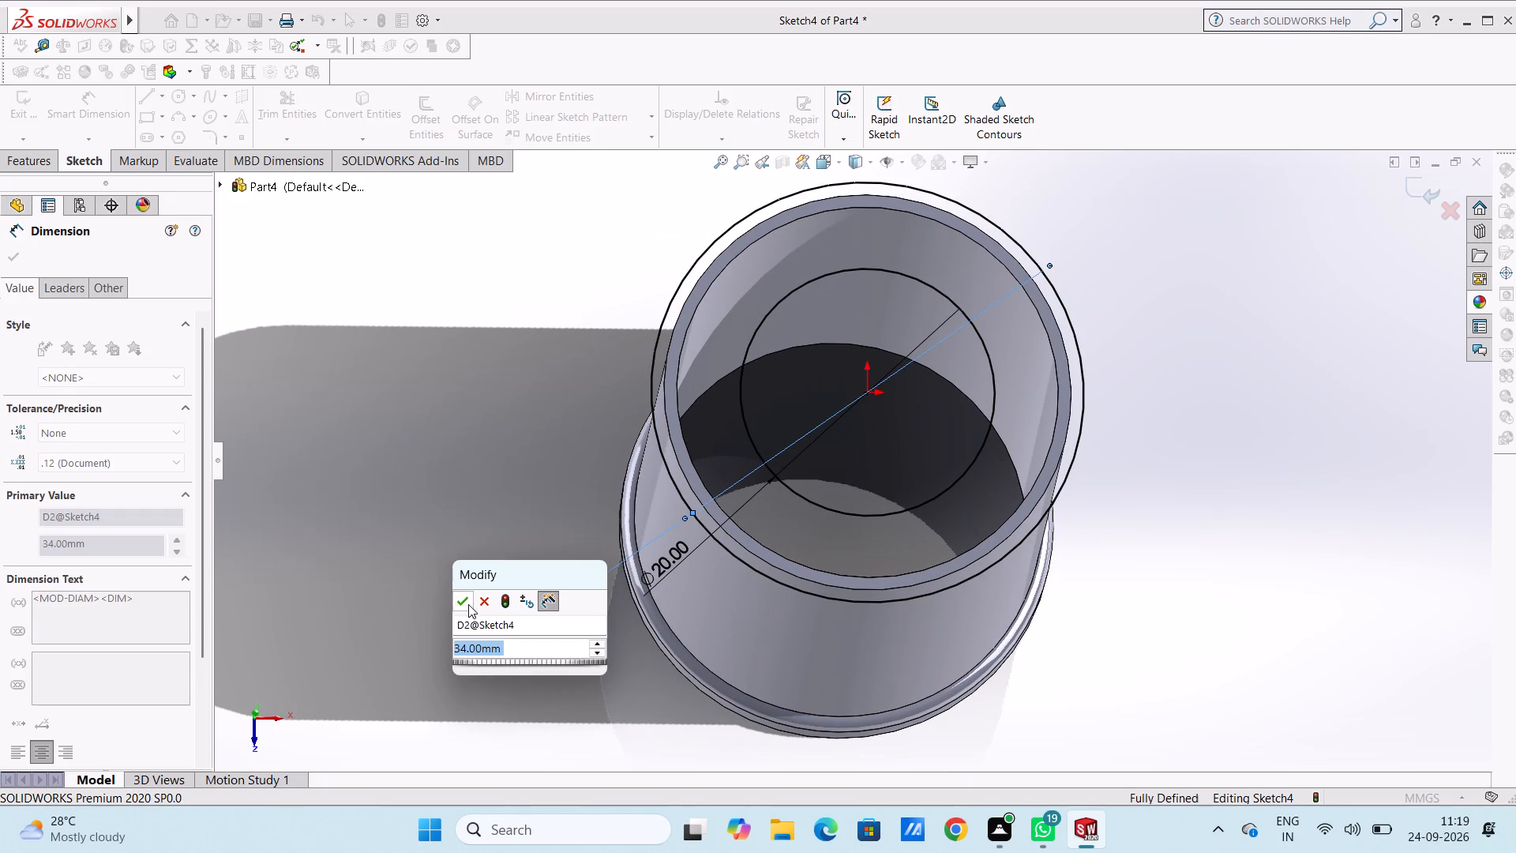
pyautogui.click(463, 602)
pyautogui.click(486, 517)
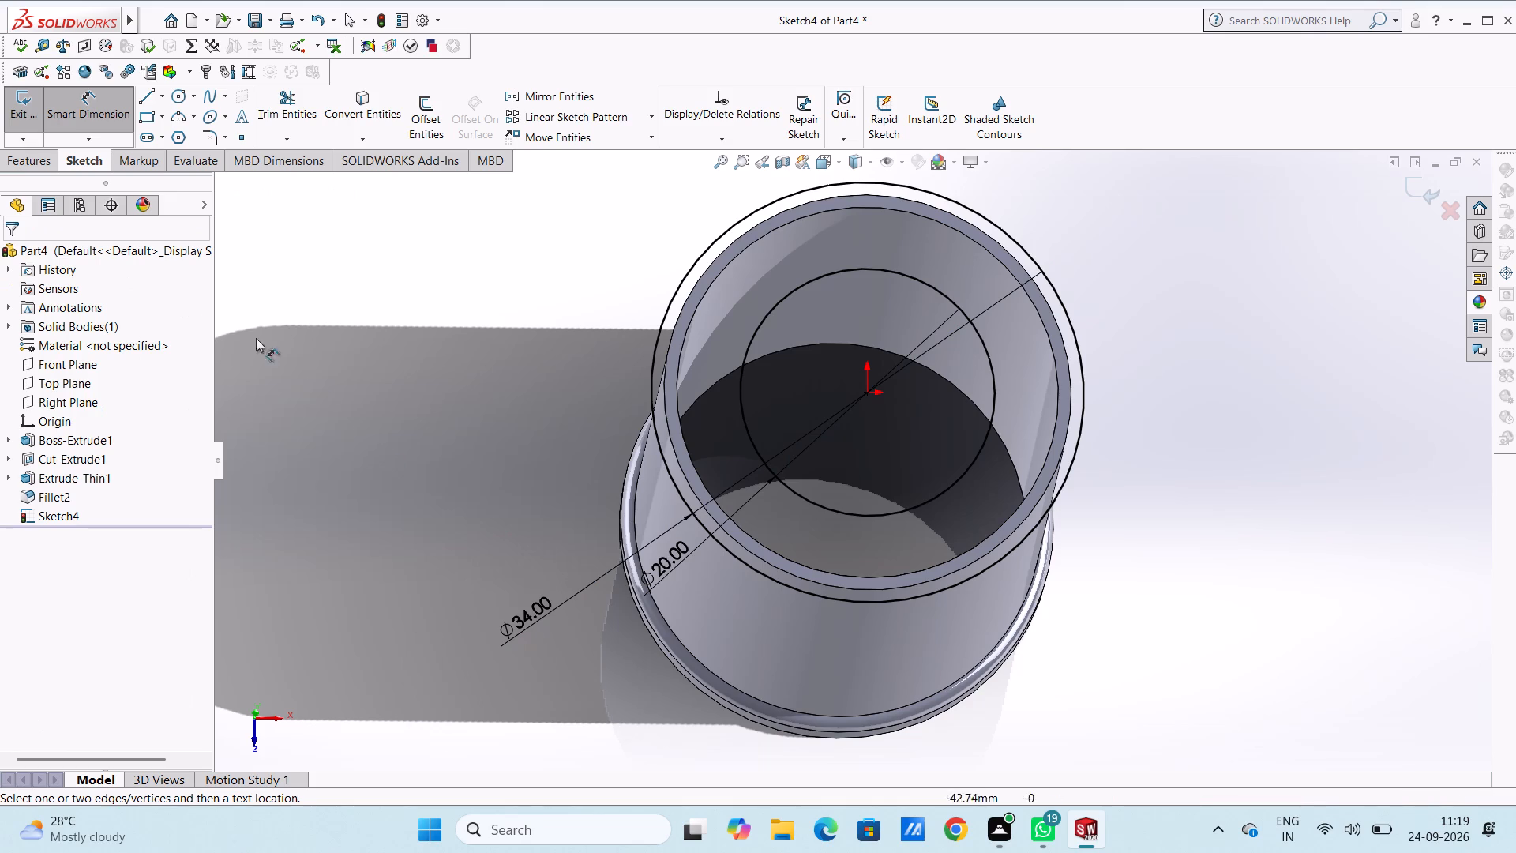
# Extrude the ring between the two circles as a Blind boss 1 mm deep, merged with the tube.
pyautogui.click(17, 159)
pyautogui.click(40, 114)
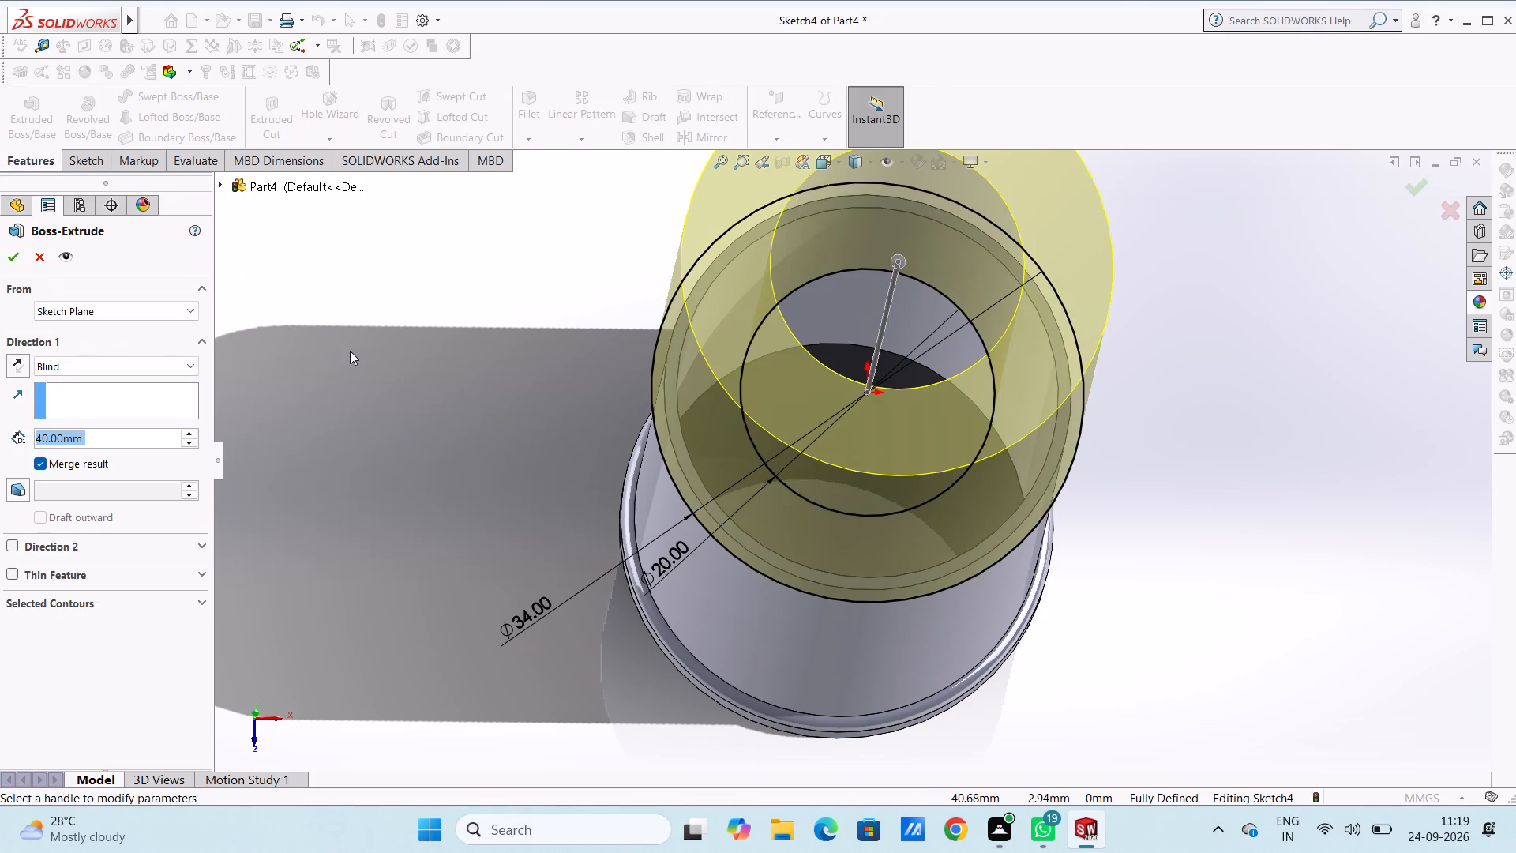
pyautogui.press('1')
pyautogui.press('Return')
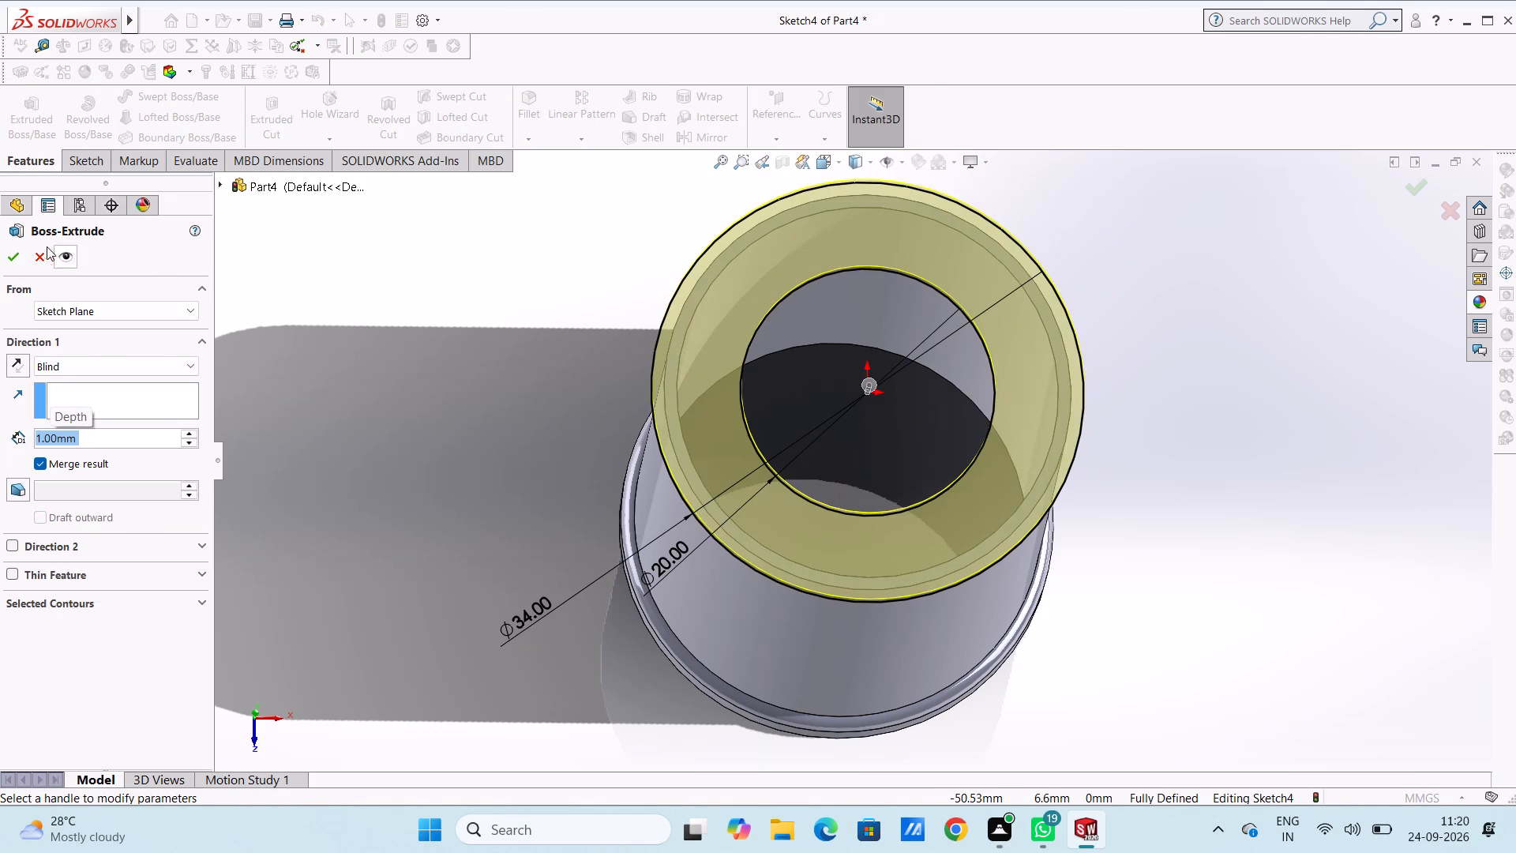
pyautogui.click(13, 259)
pyautogui.click(386, 358)
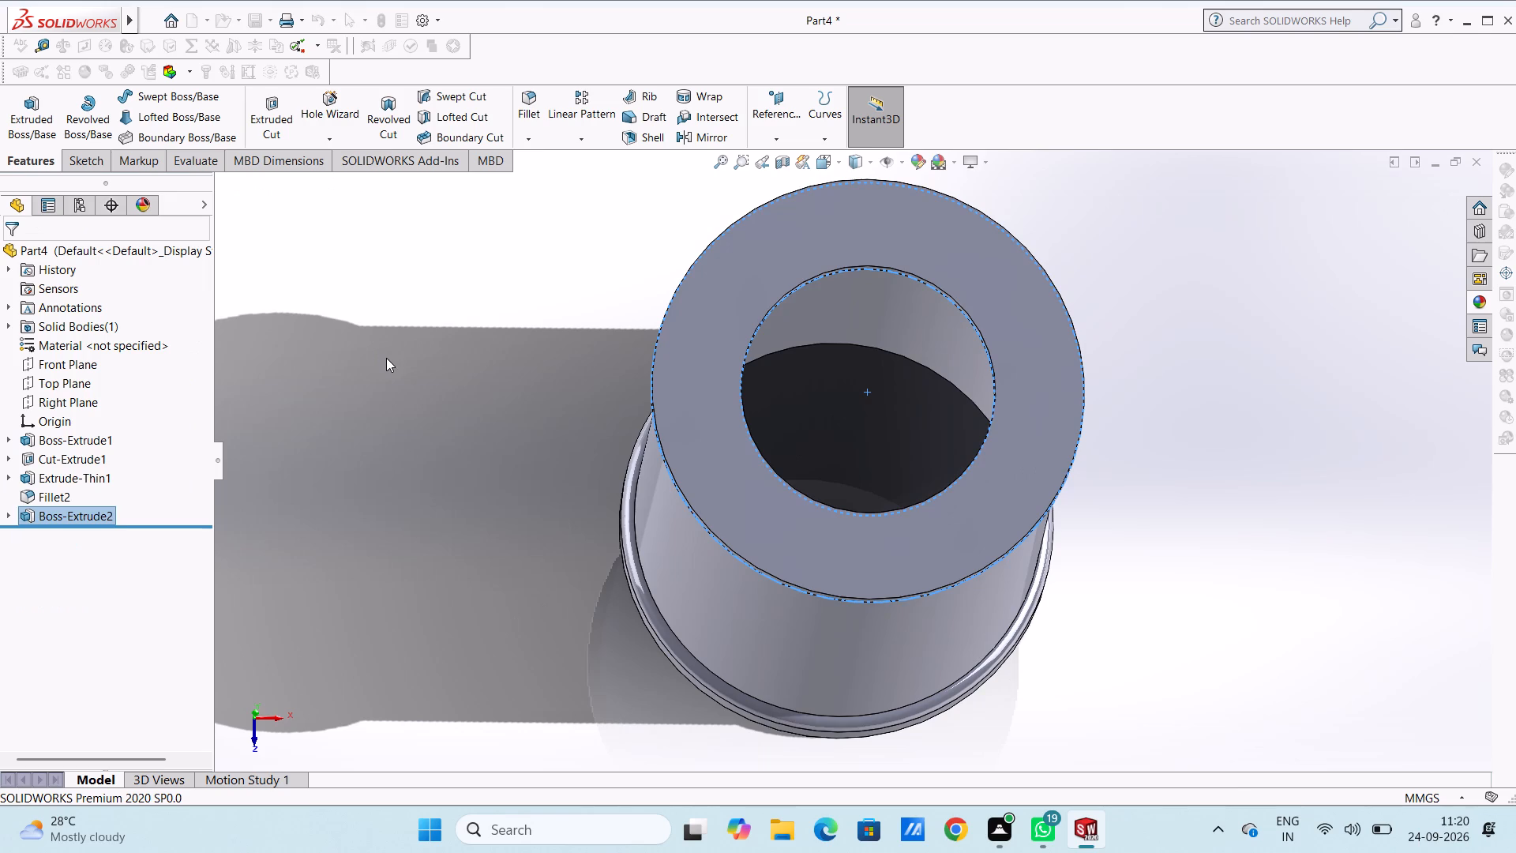
# Apply a symmetric fillet to the top flange's upper outer edge, trying a 2 mm radius and settling on 3 mm.
pyautogui.moveTo(415, 389); pyautogui.dragTo(520, 342, button='middle')
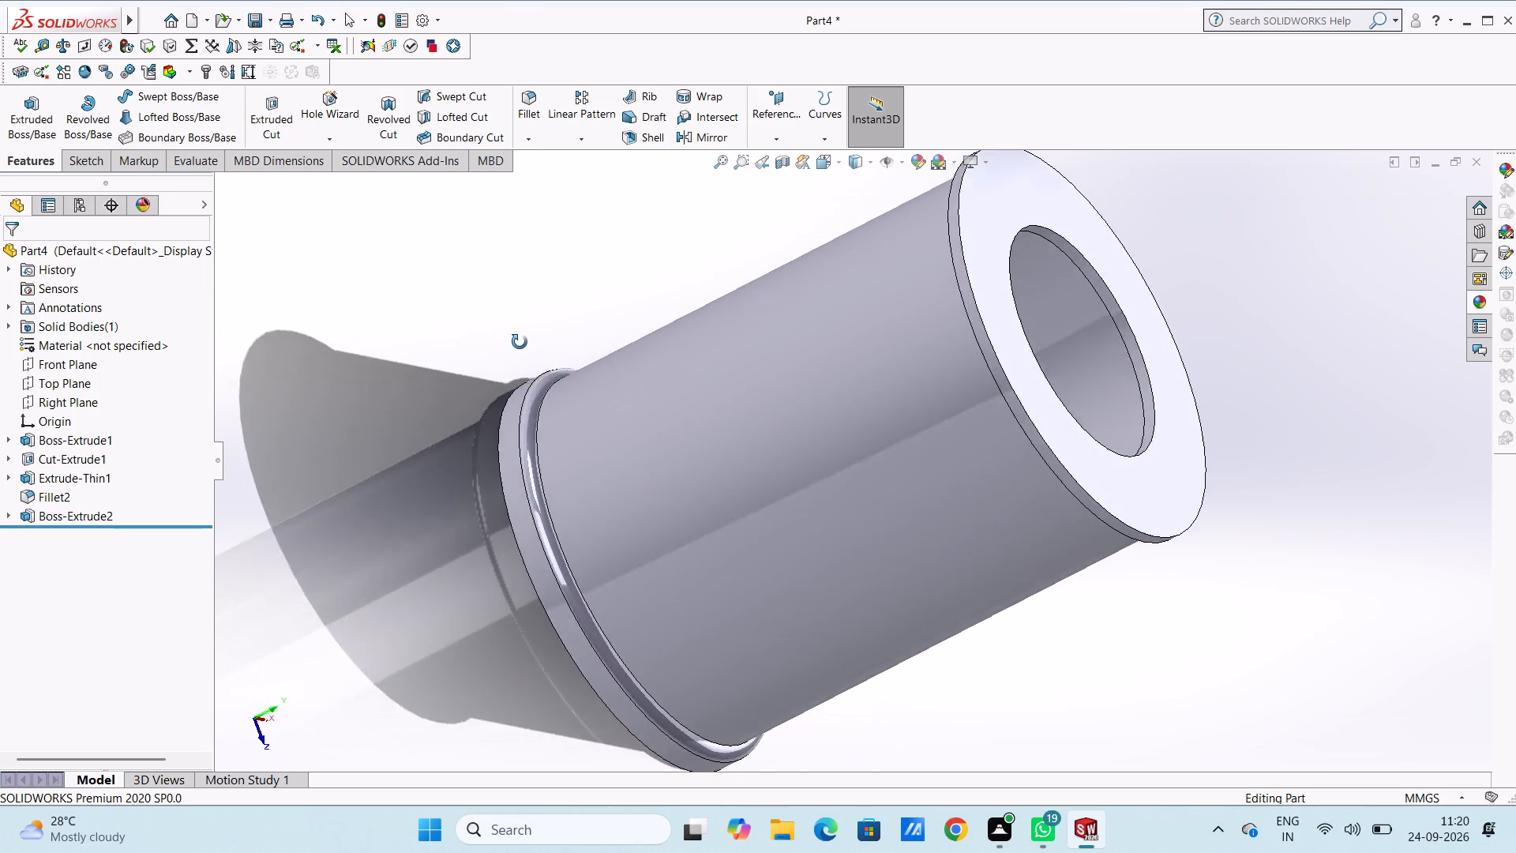
pyautogui.moveTo(520, 342); pyautogui.dragTo(460, 344, button='middle')
pyautogui.middleClick(460, 344)
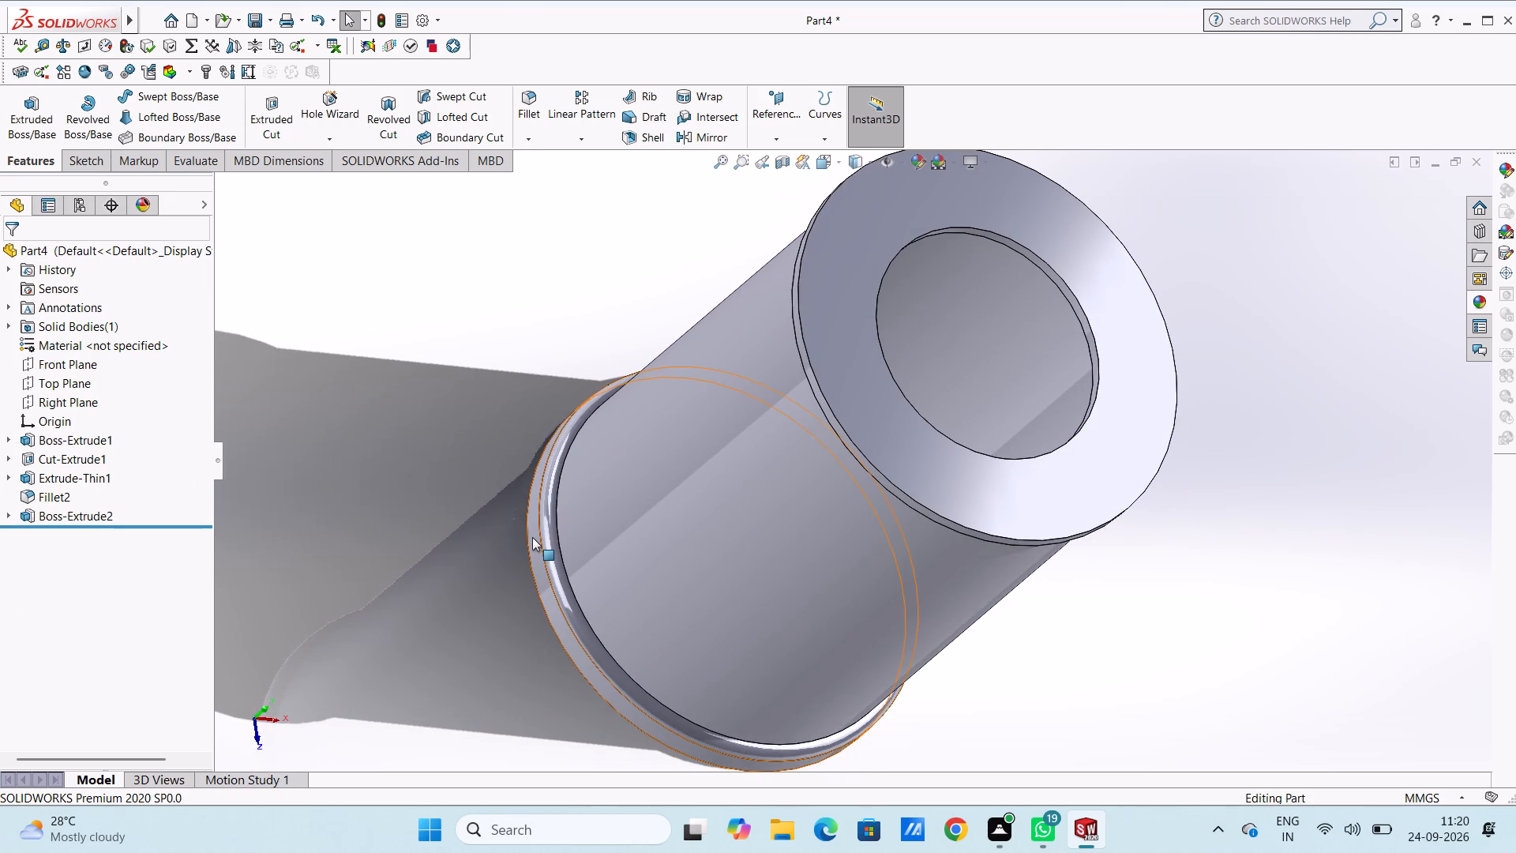
pyautogui.moveTo(532, 533); pyautogui.dragTo(517, 435, button='middle')
pyautogui.hotkey('ctrl', '7')
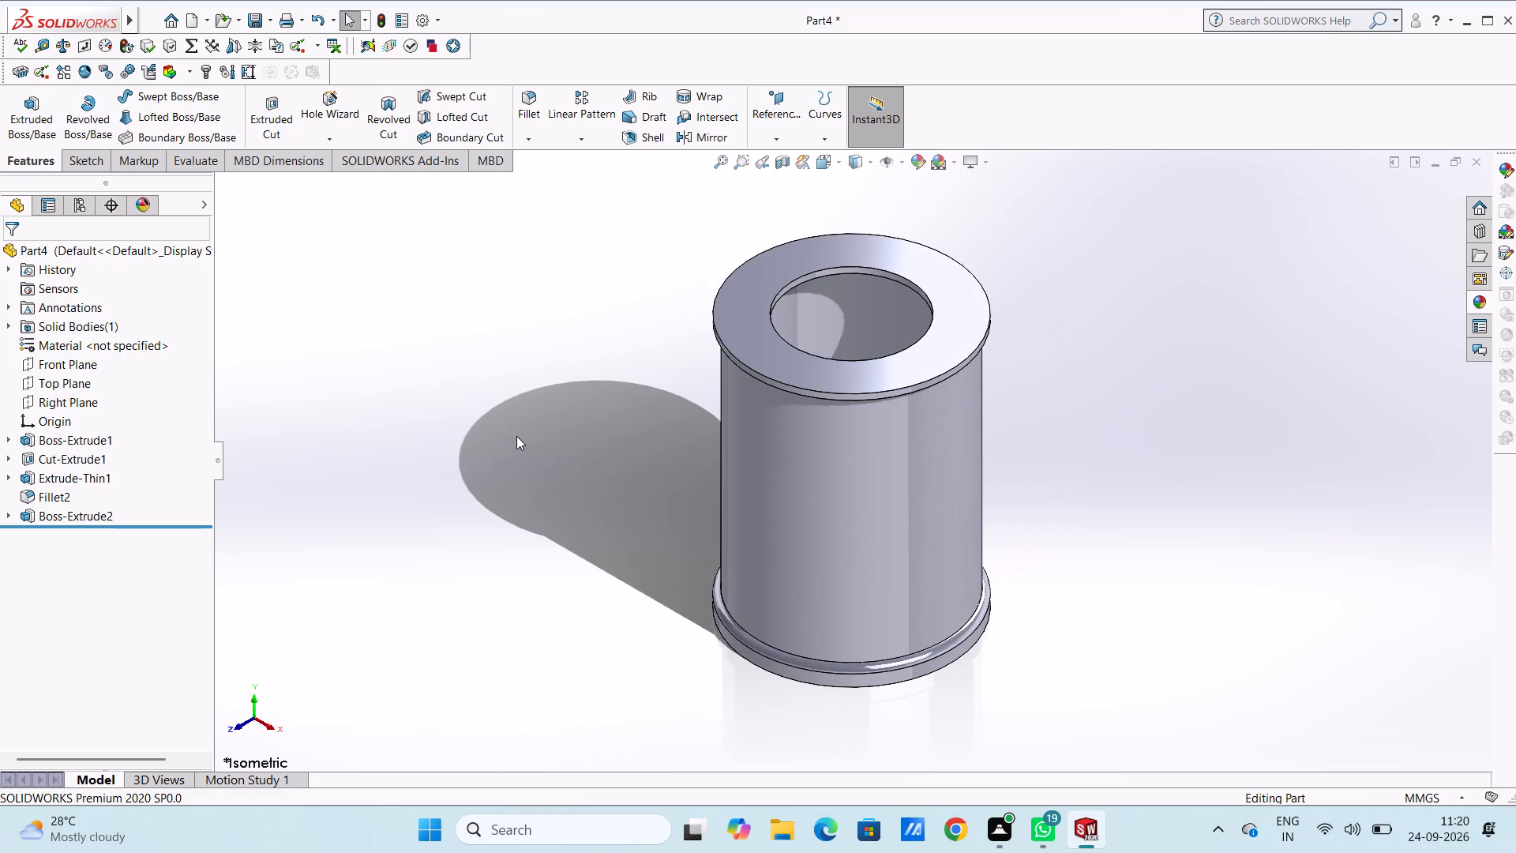
pyautogui.scroll(-6, 704, 359)
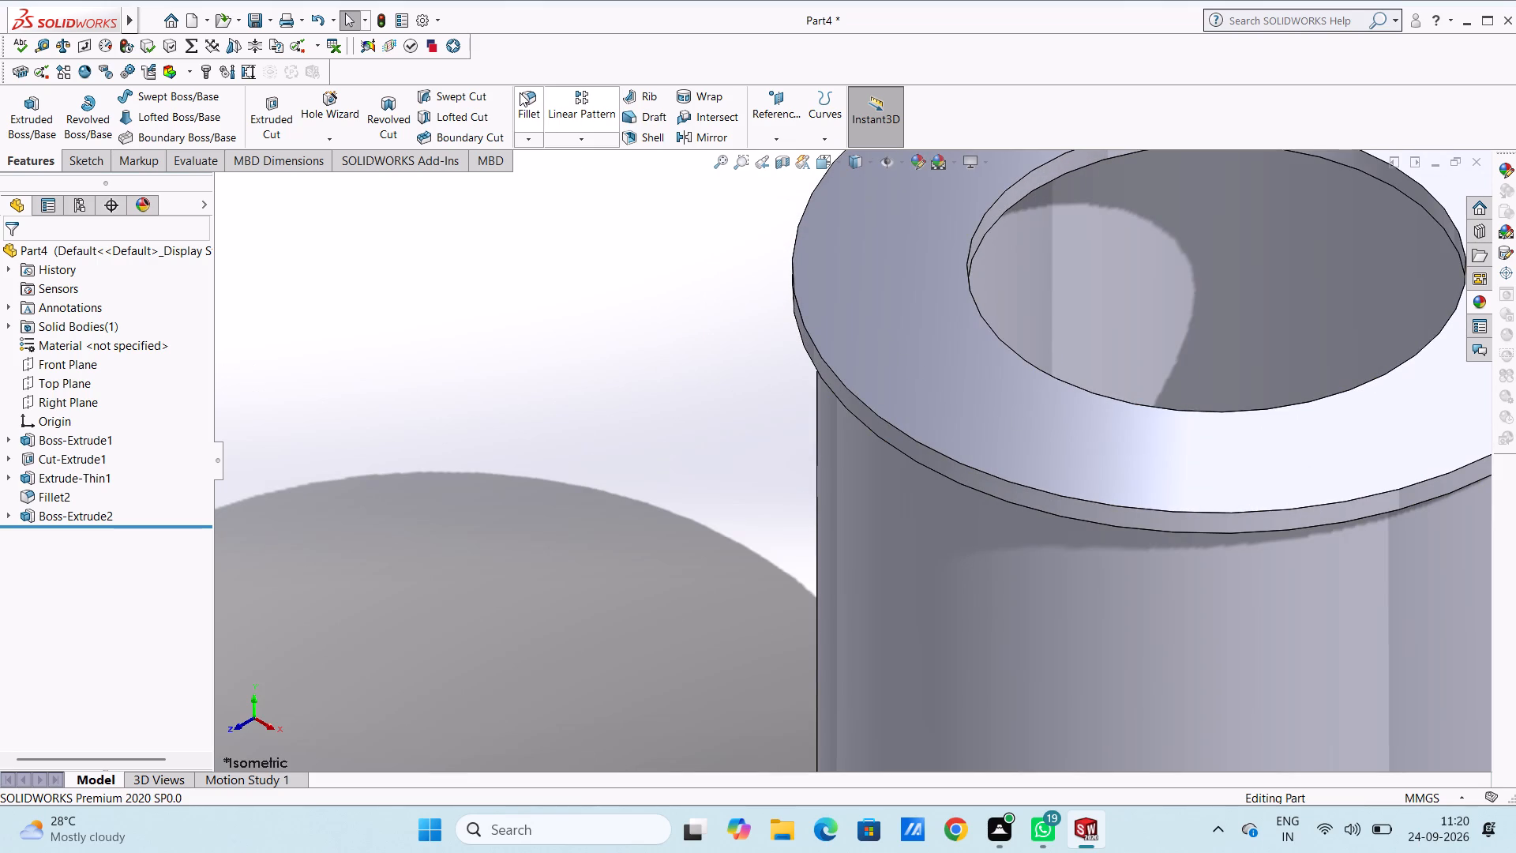
pyautogui.click(520, 92)
pyautogui.click(1071, 498)
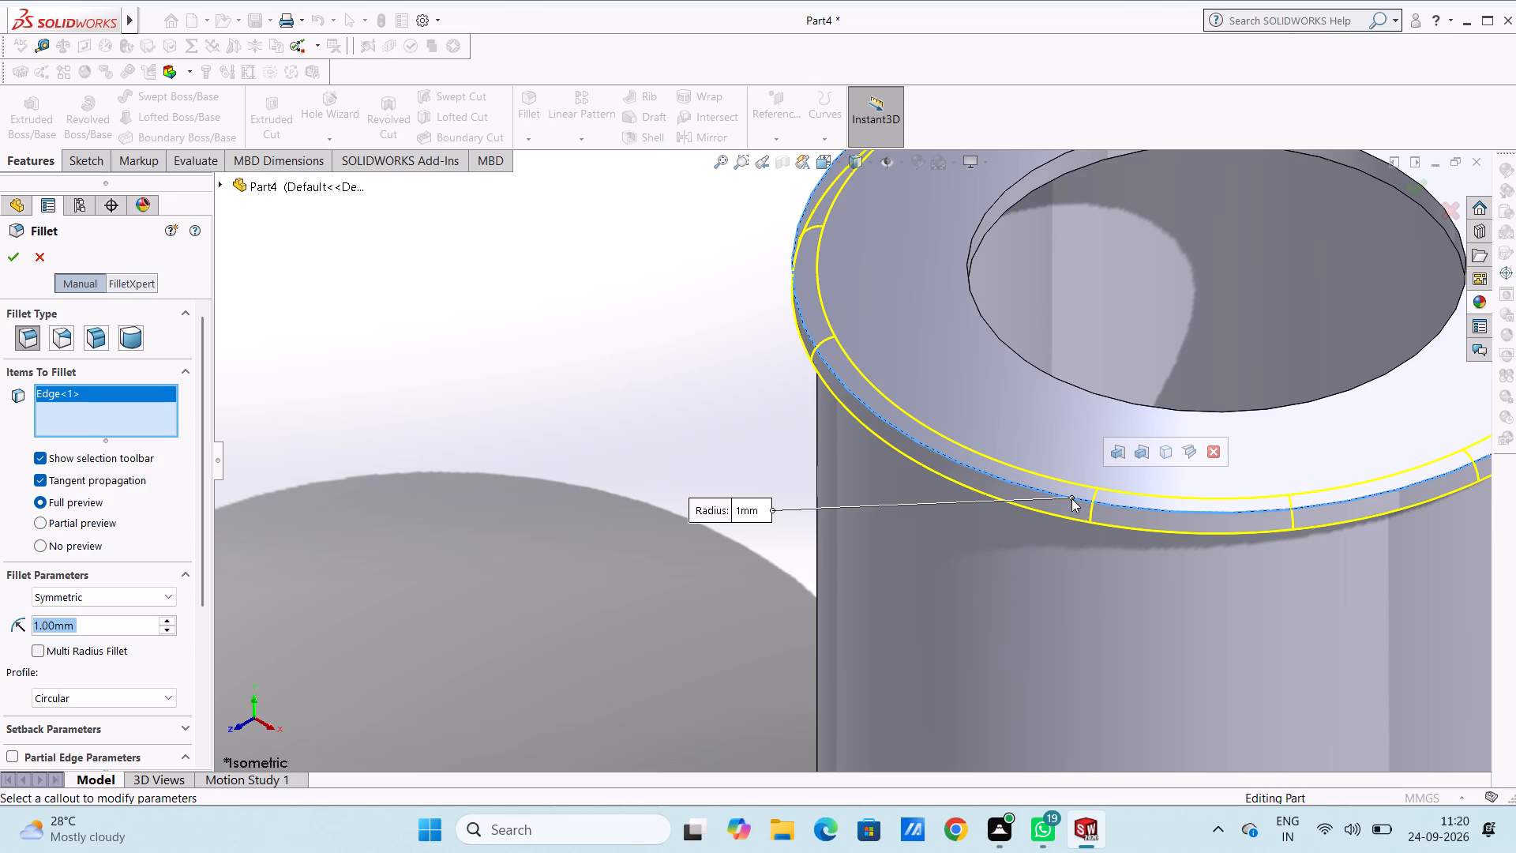
pyautogui.press('2')
pyautogui.press('Return')
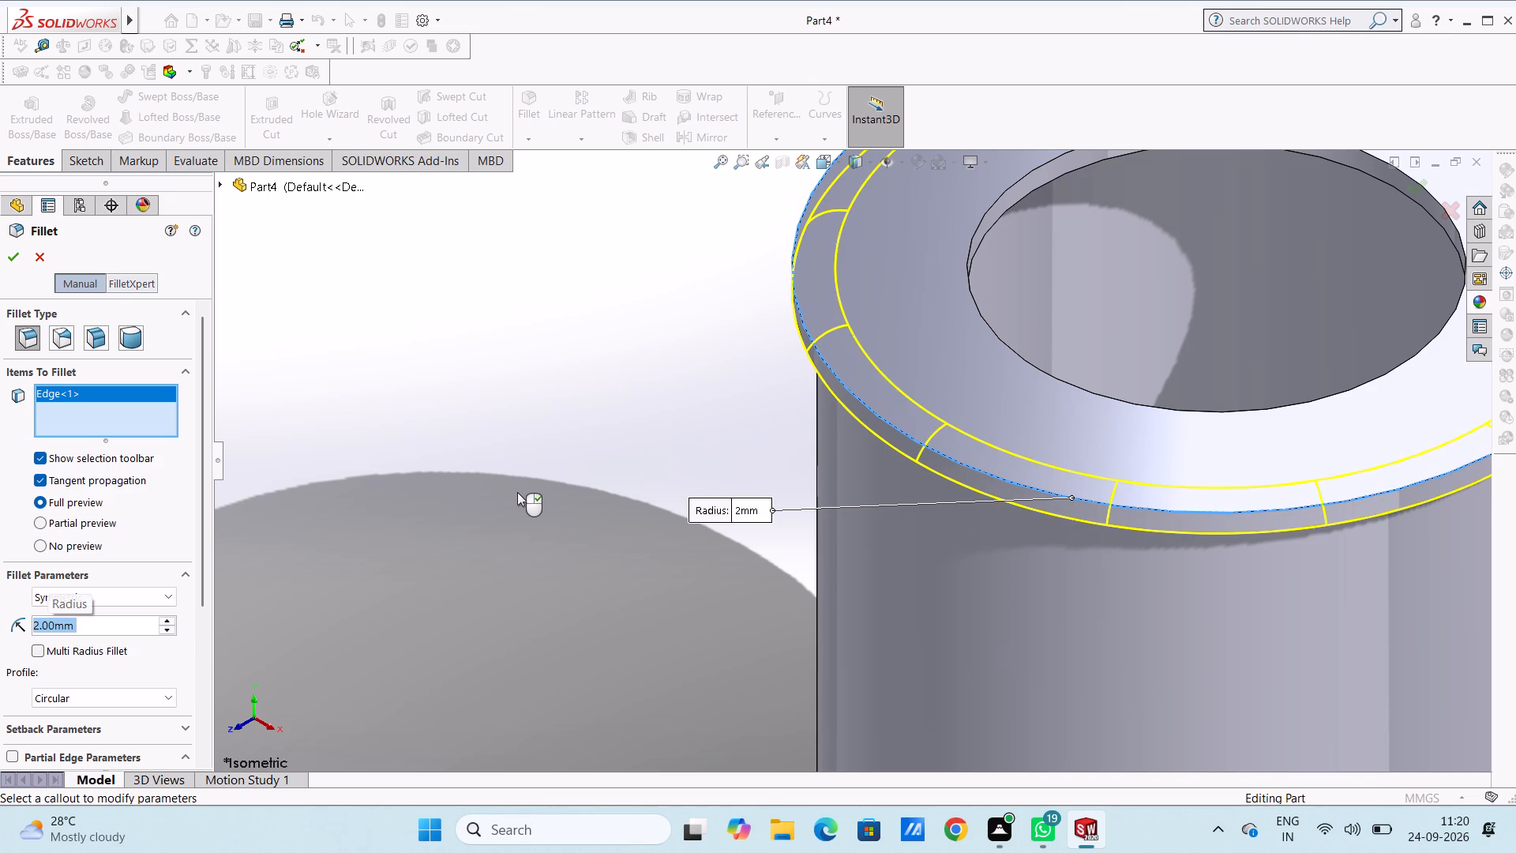
pyautogui.press('3')
pyautogui.press('Return')
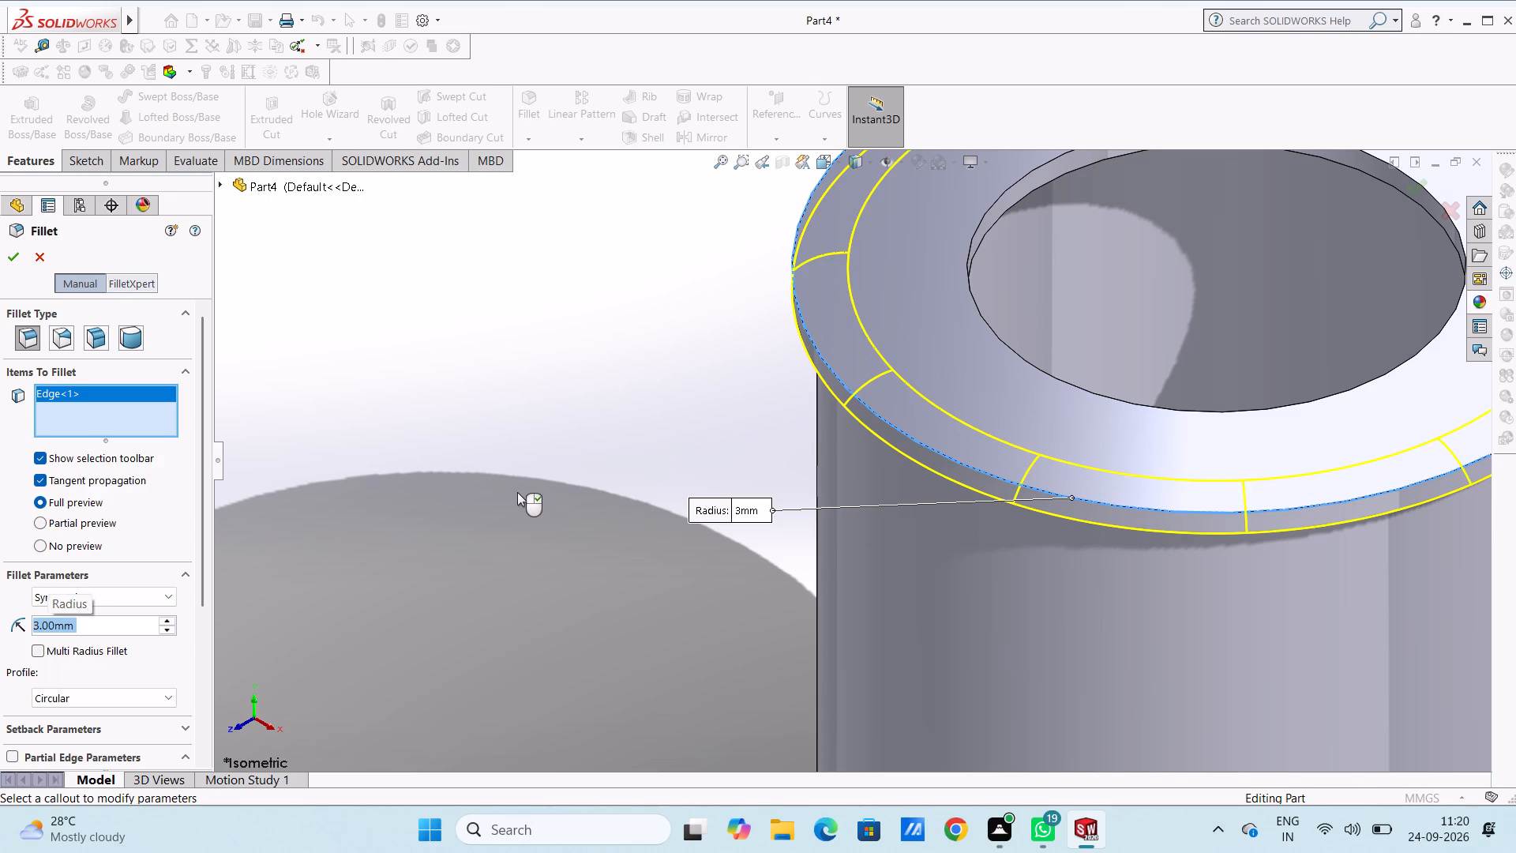
pyautogui.click(11, 265)
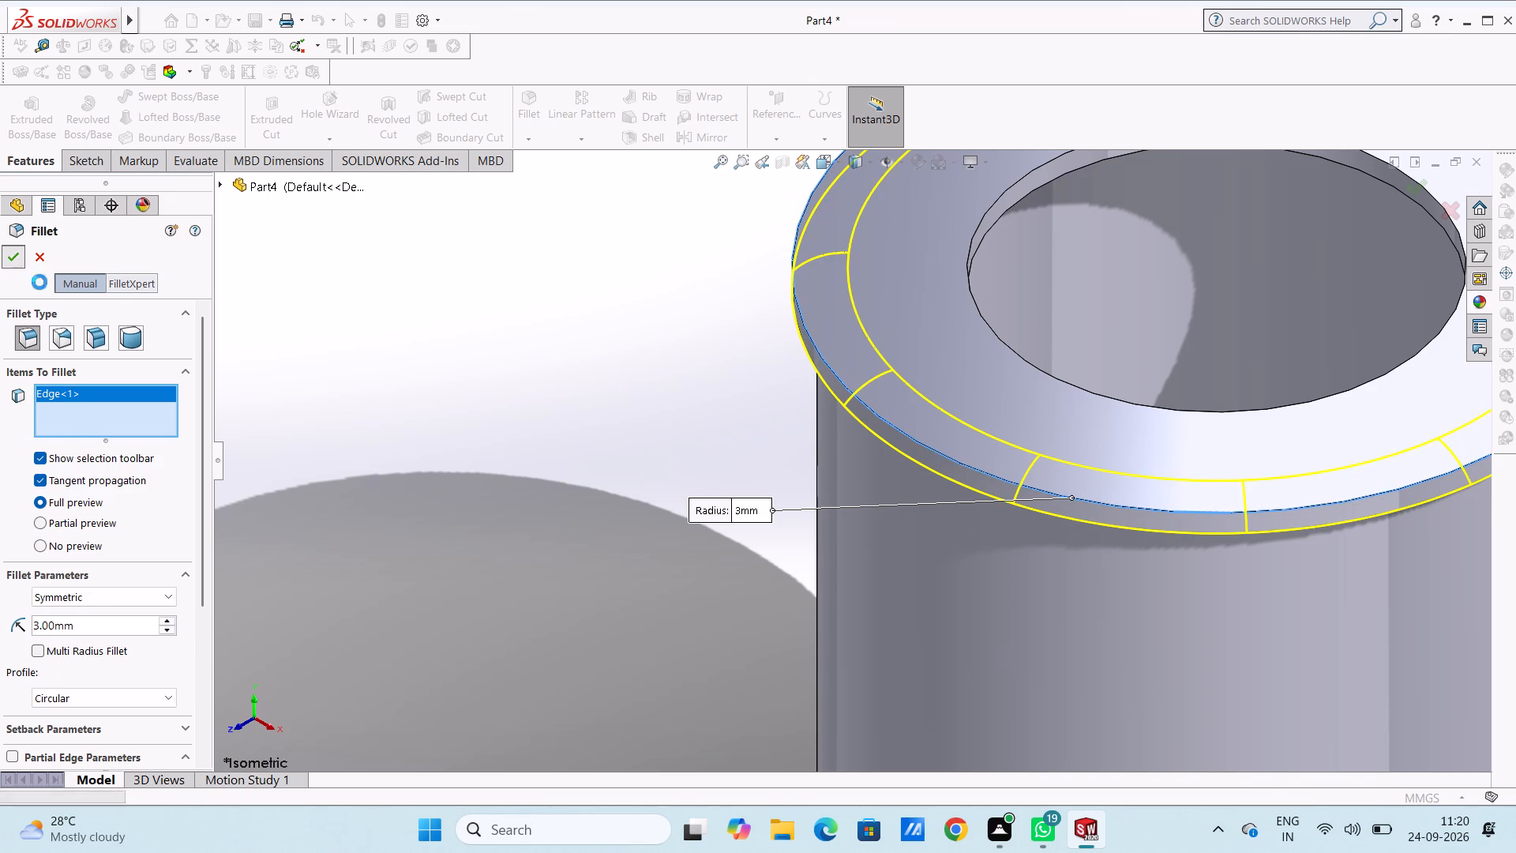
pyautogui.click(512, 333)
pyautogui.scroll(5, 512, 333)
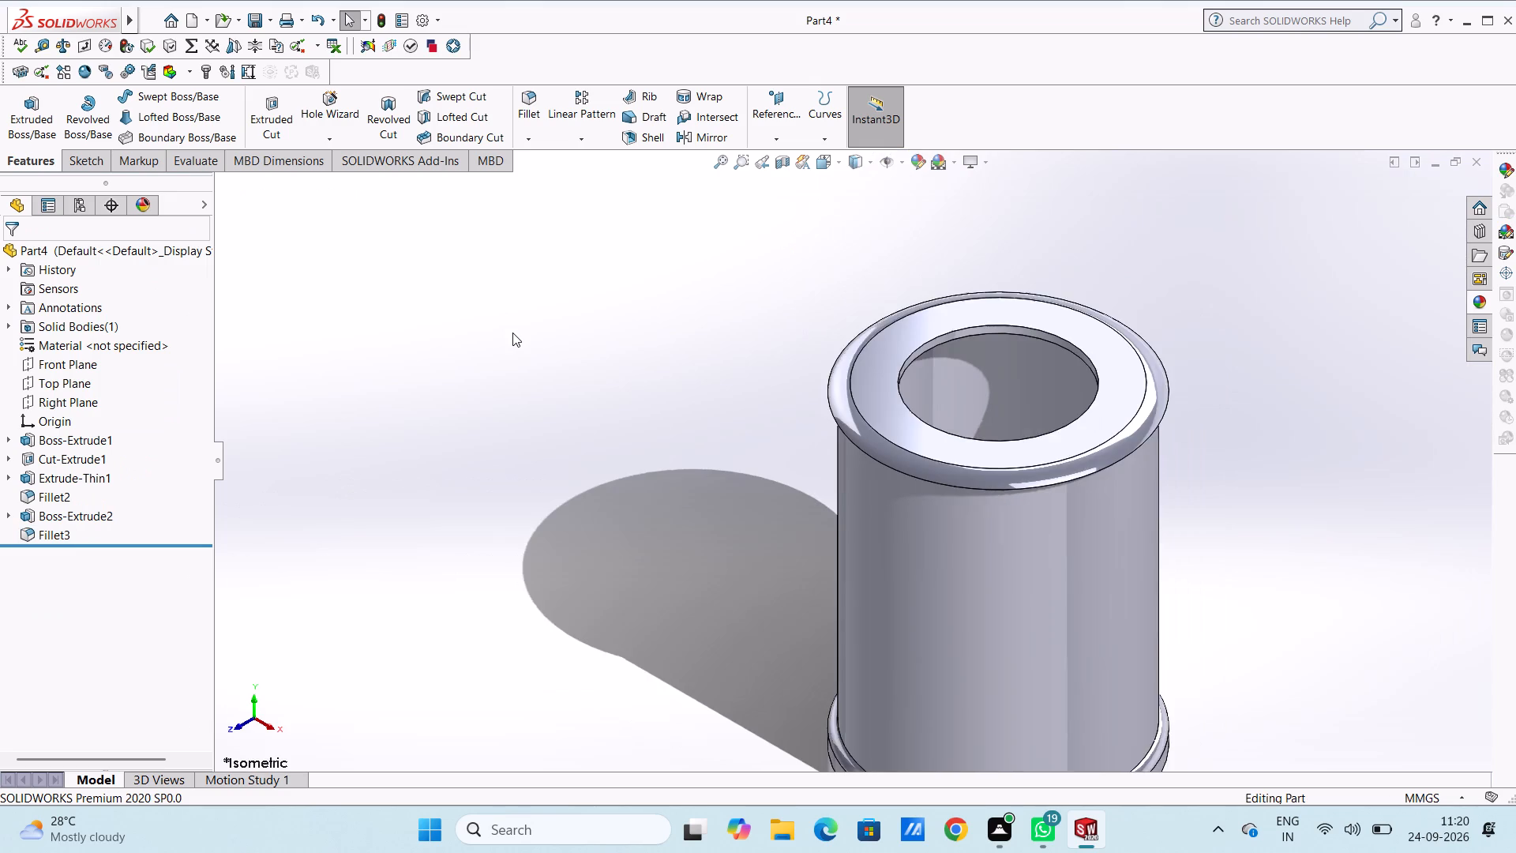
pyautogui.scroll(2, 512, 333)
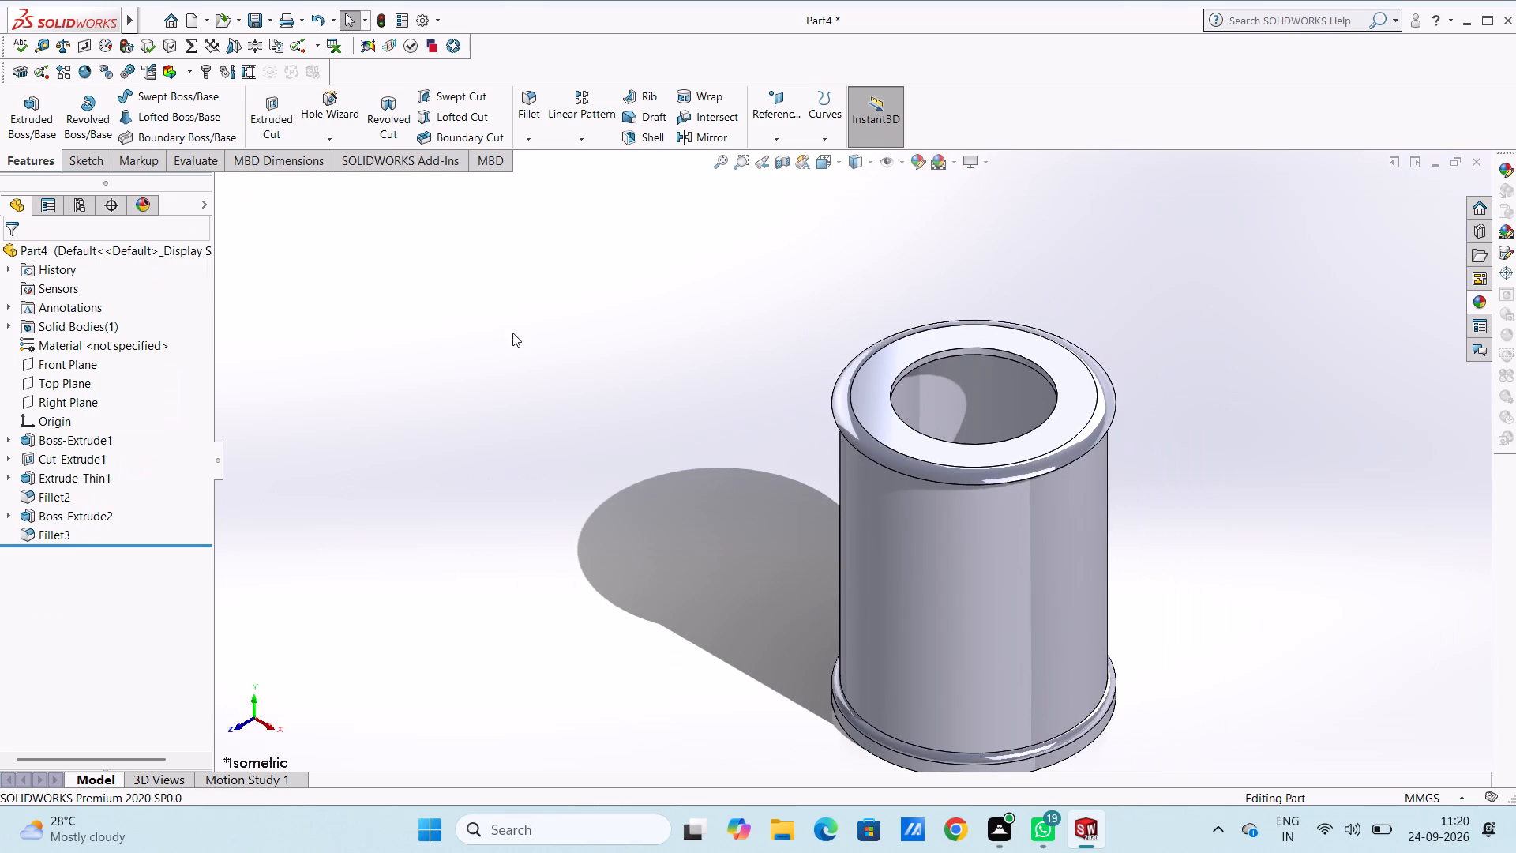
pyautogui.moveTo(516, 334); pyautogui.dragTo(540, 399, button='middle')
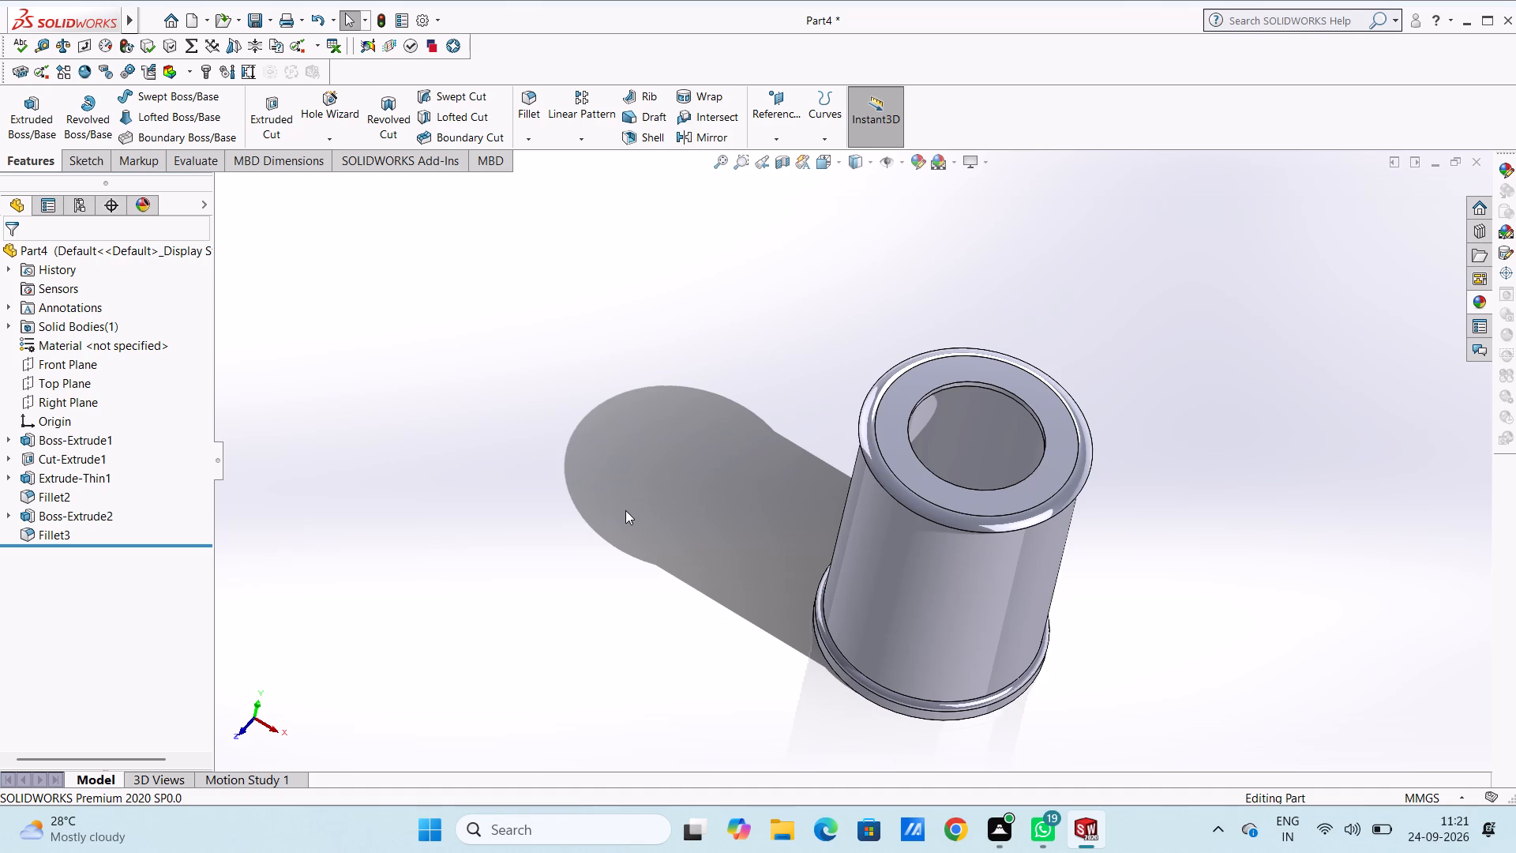
# Define a reference plane offset from the Front Plane, entering an offset distance of 0 mm.
pyautogui.hotkey('ctrl', '5')
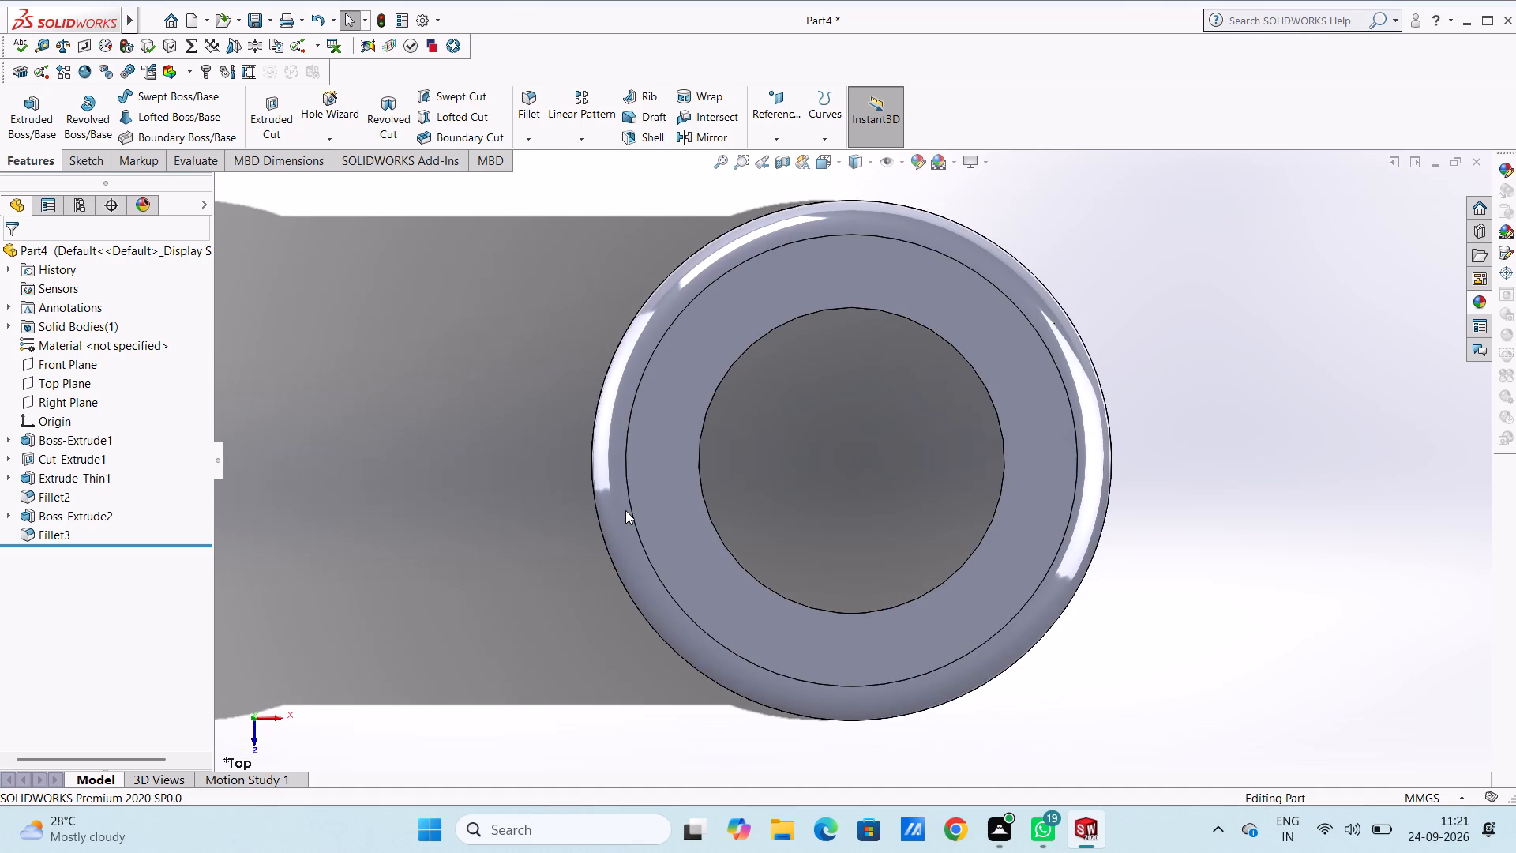
pyautogui.scroll(1, 604, 505)
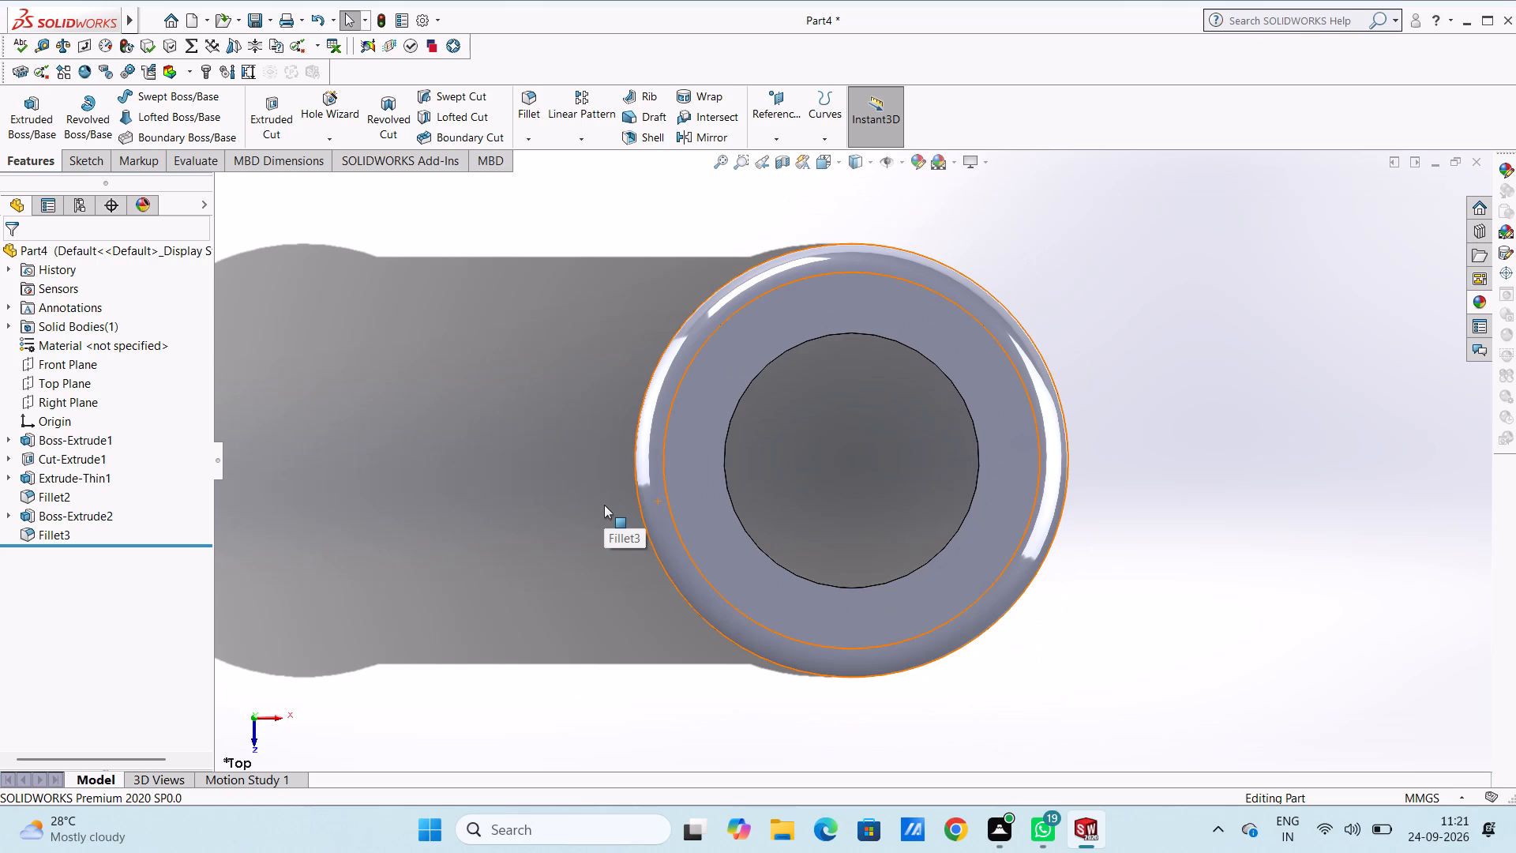
pyautogui.scroll(1, 604, 505)
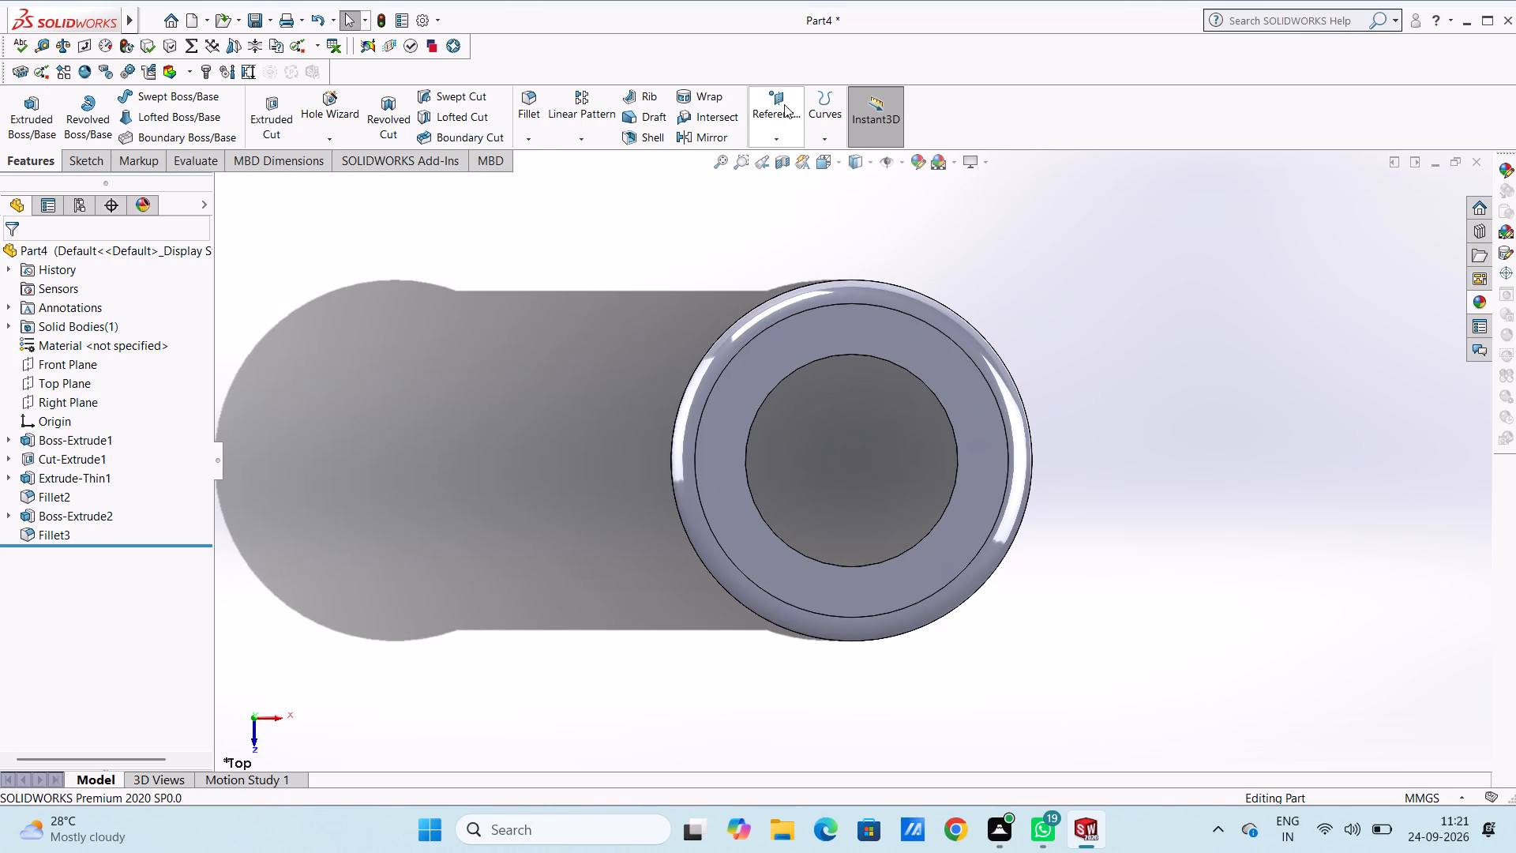
pyautogui.click(784, 103)
pyautogui.click(779, 155)
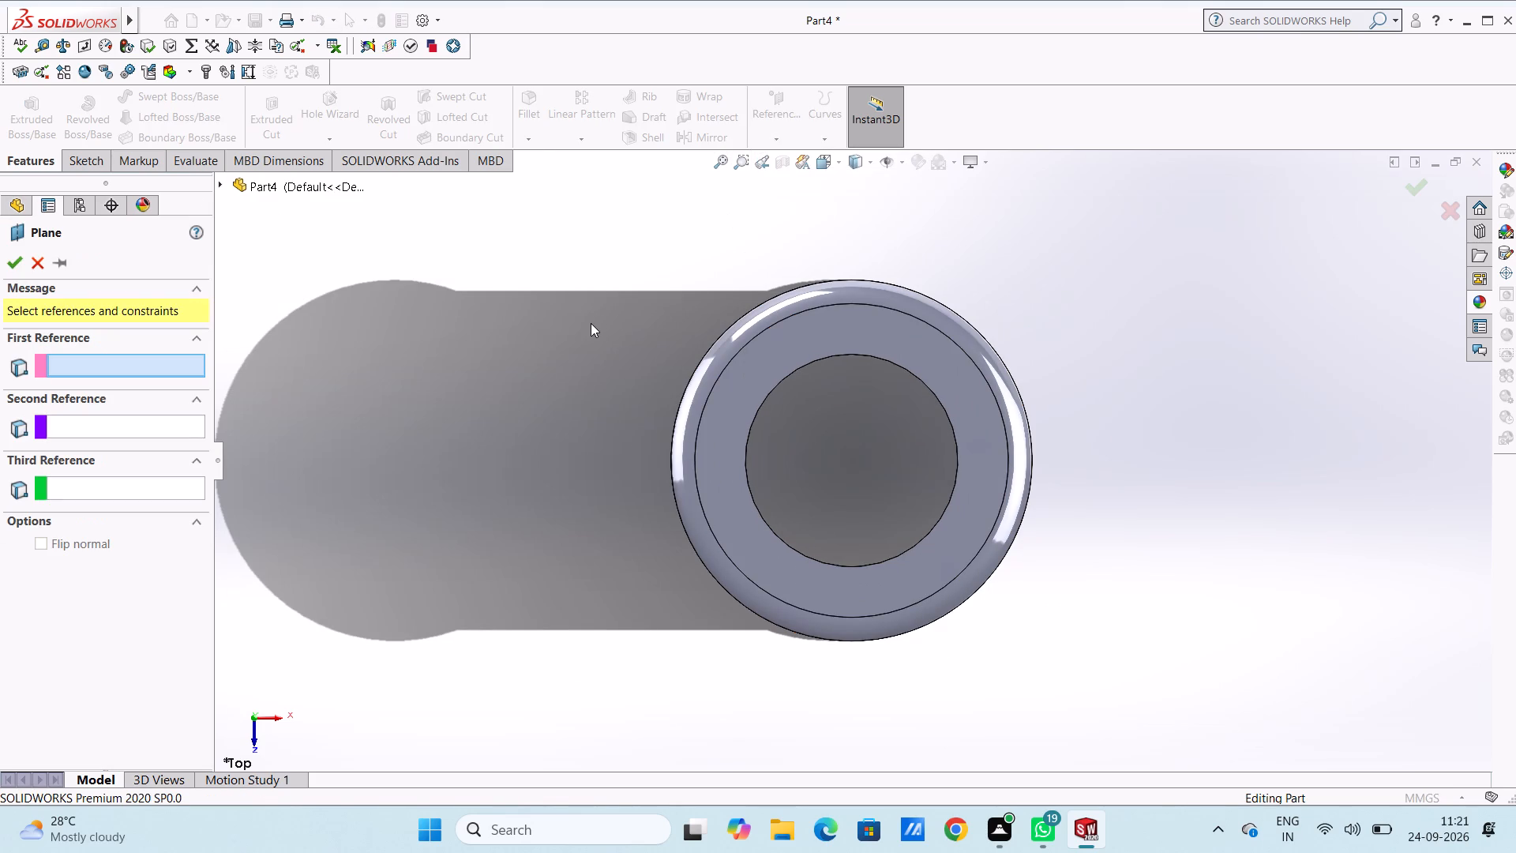
pyautogui.click(257, 183)
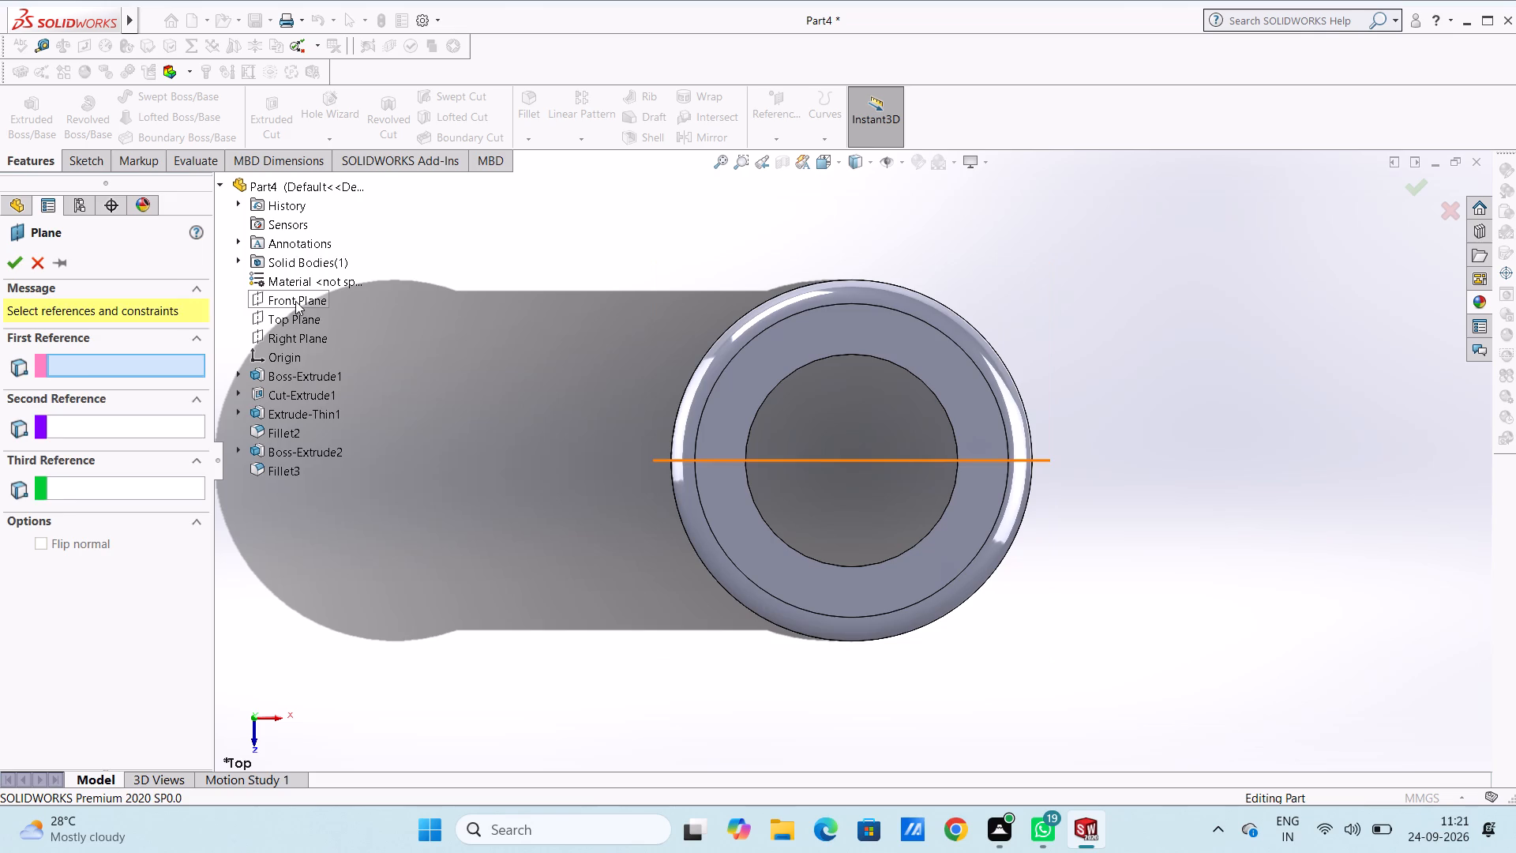
pyautogui.click(295, 301)
pyautogui.doubleClick(107, 507)
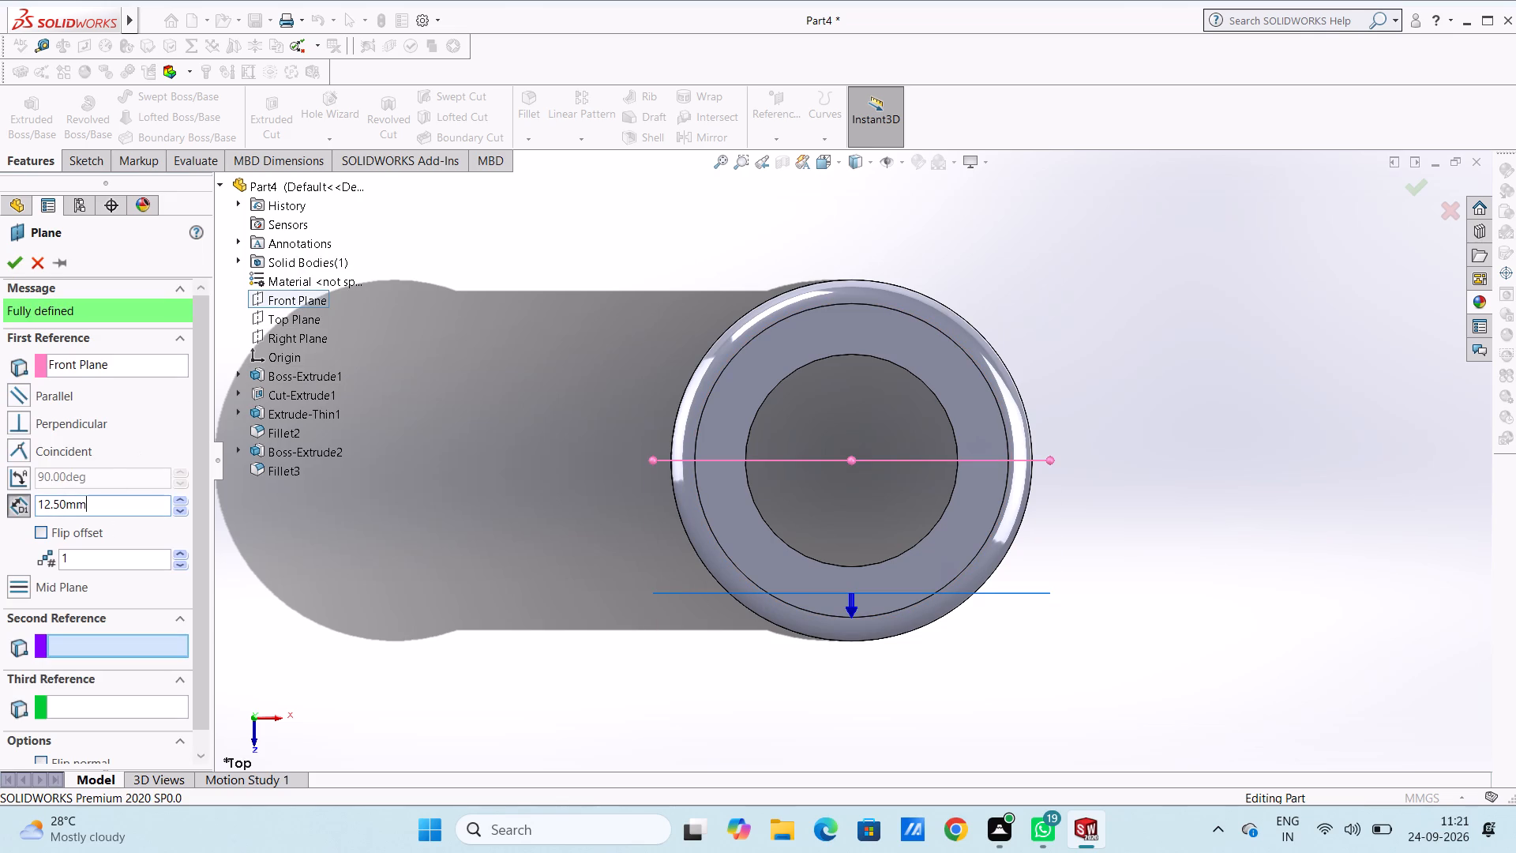
pyautogui.press('0')
pyautogui.press('Return')
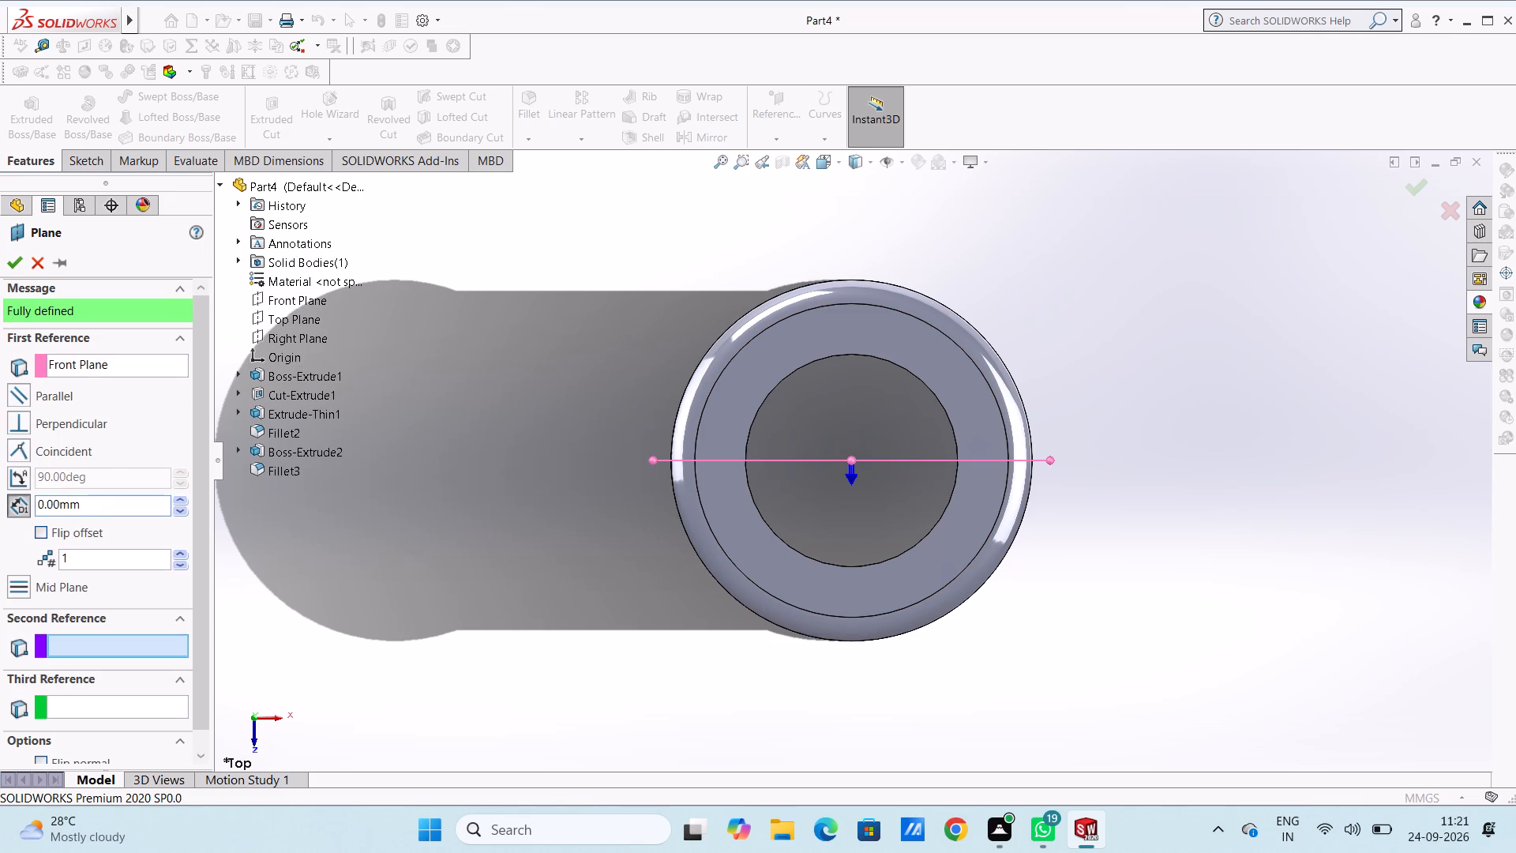
pyautogui.doubleClick(103, 501)
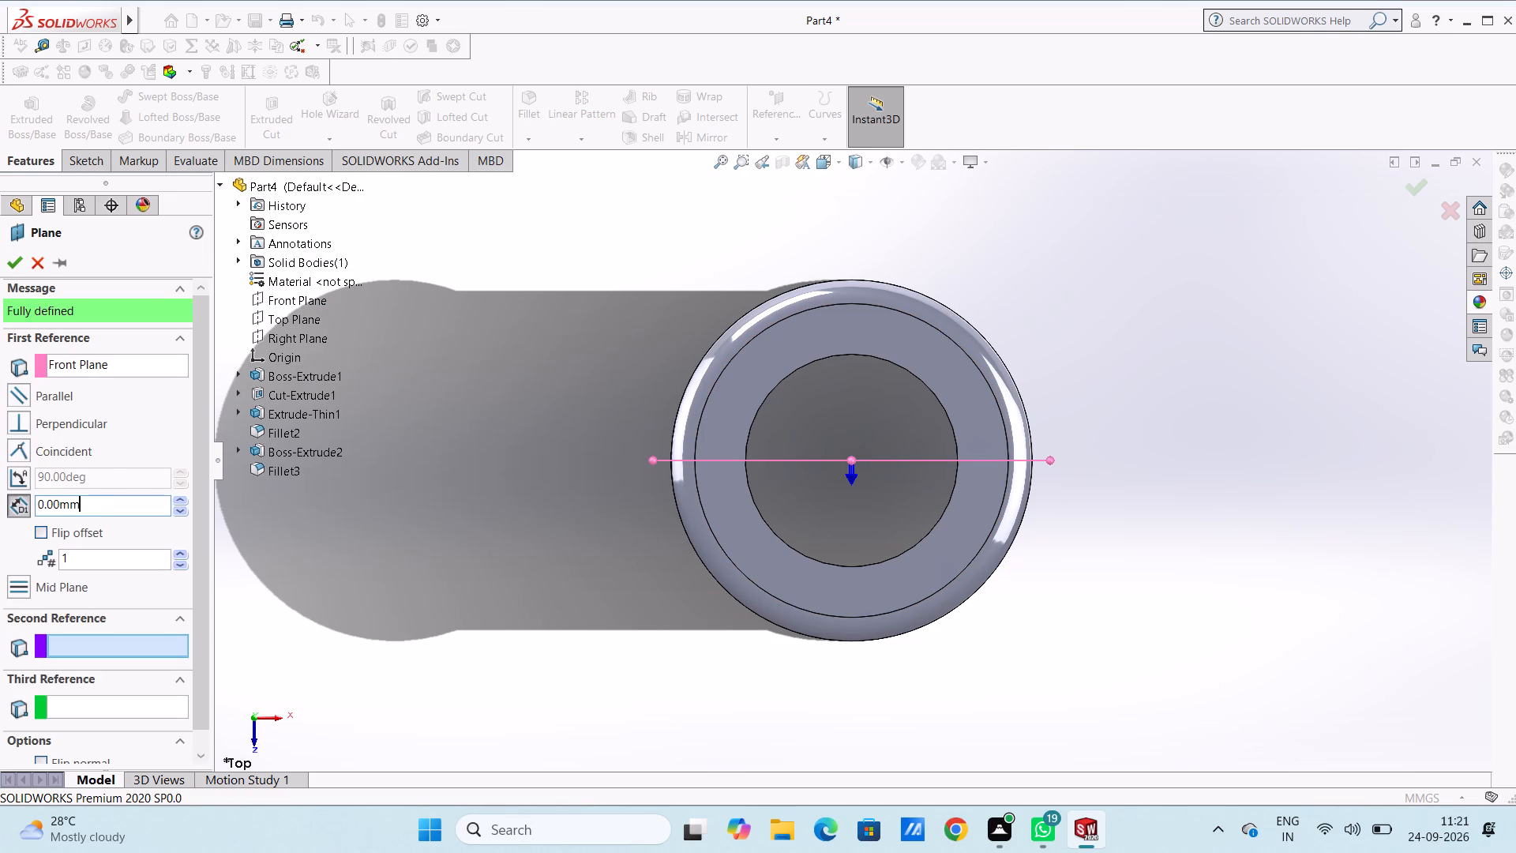
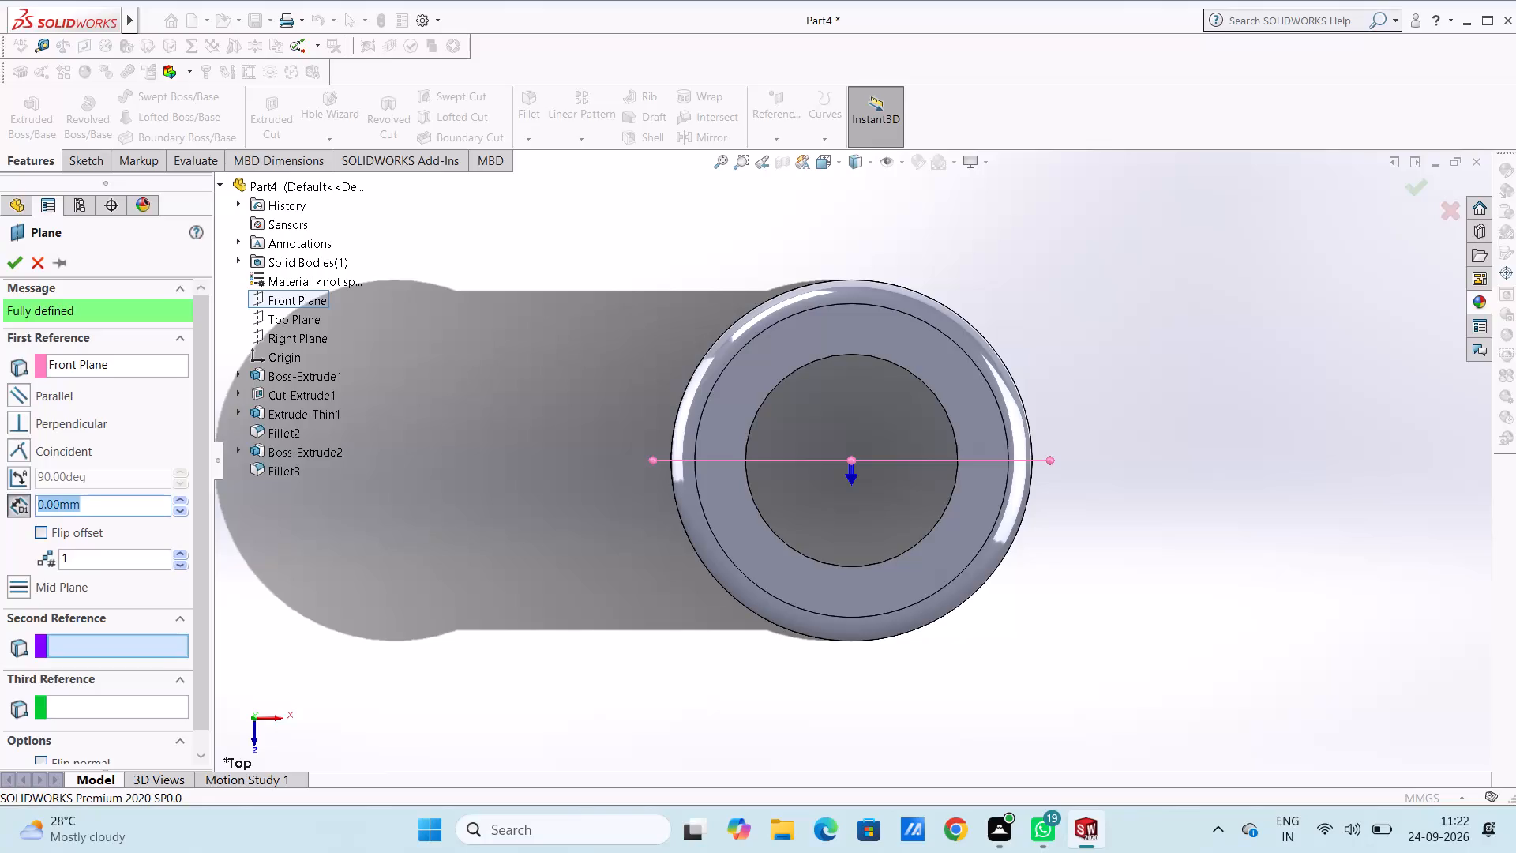
# Set the reference plane's offset from the Front Plane, trying 4 mm and settling on 3.5 mm, and create the plane.
pyautogui.press('4')
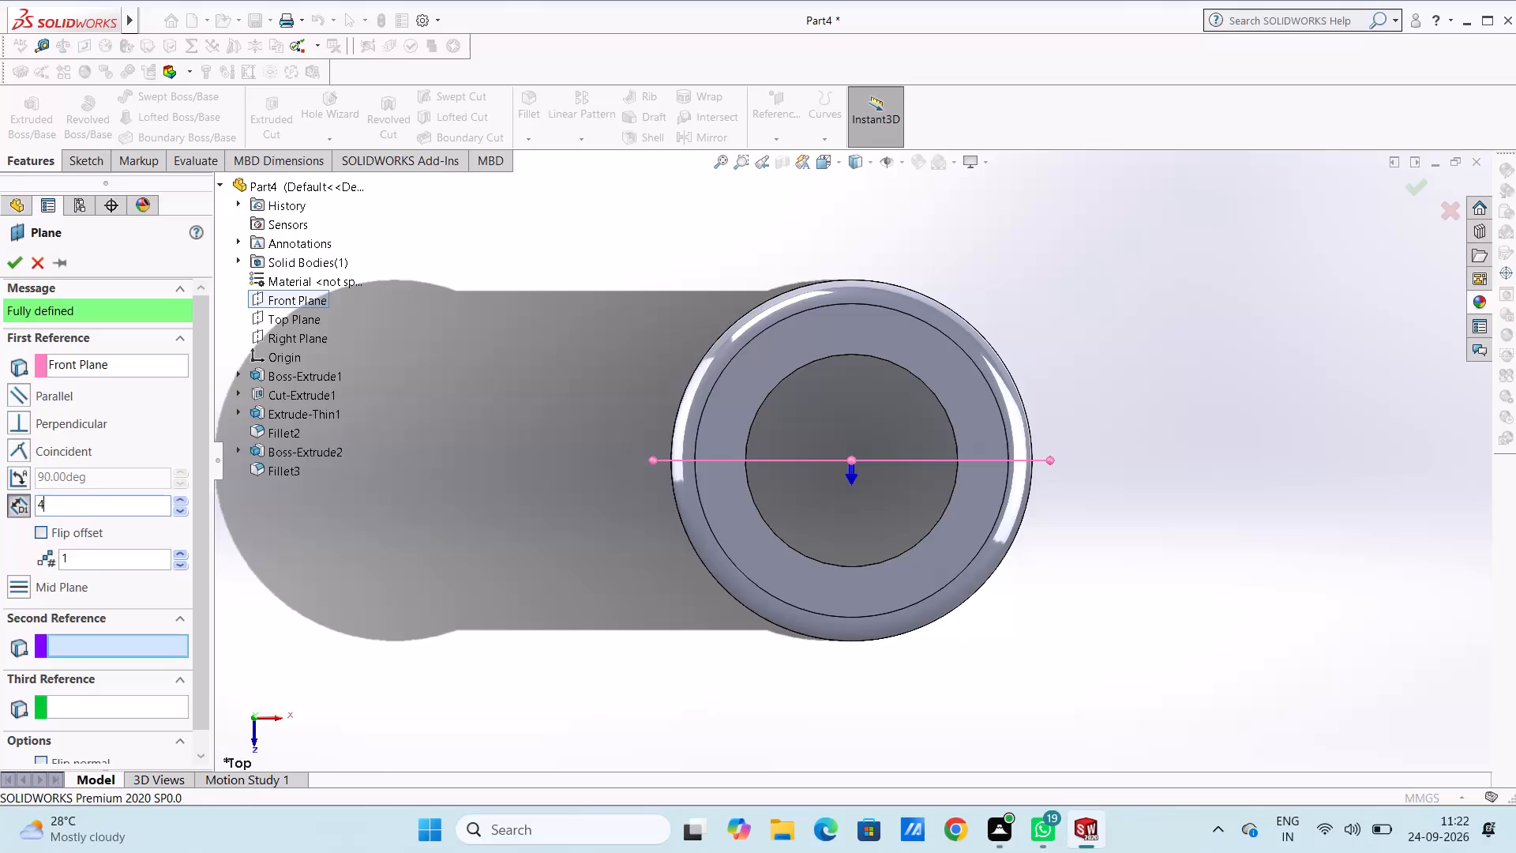
pyautogui.press('Return')
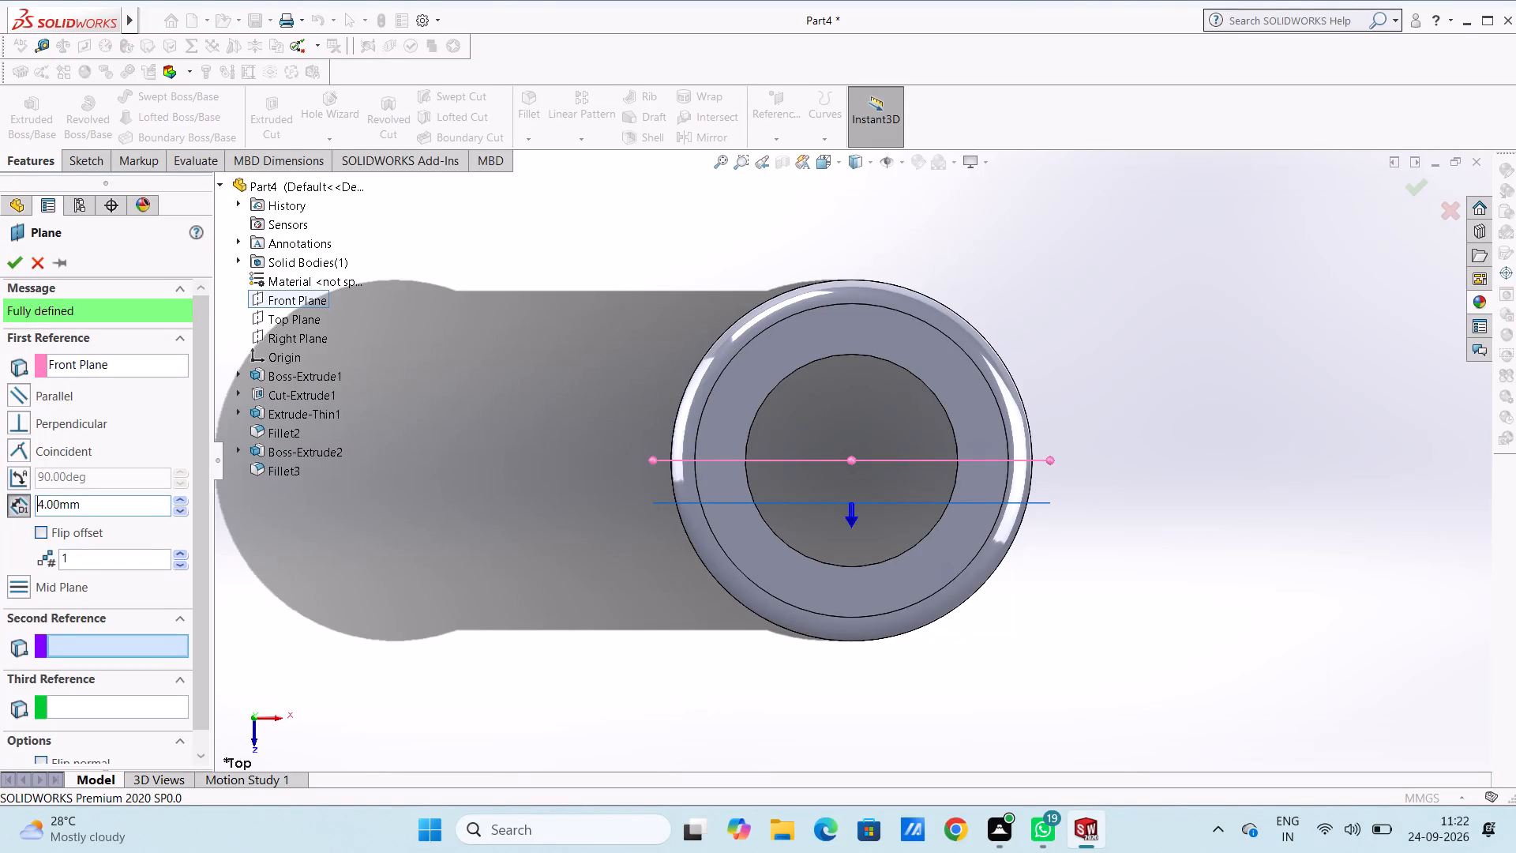
pyautogui.click(104, 507)
pyautogui.click(104, 507)
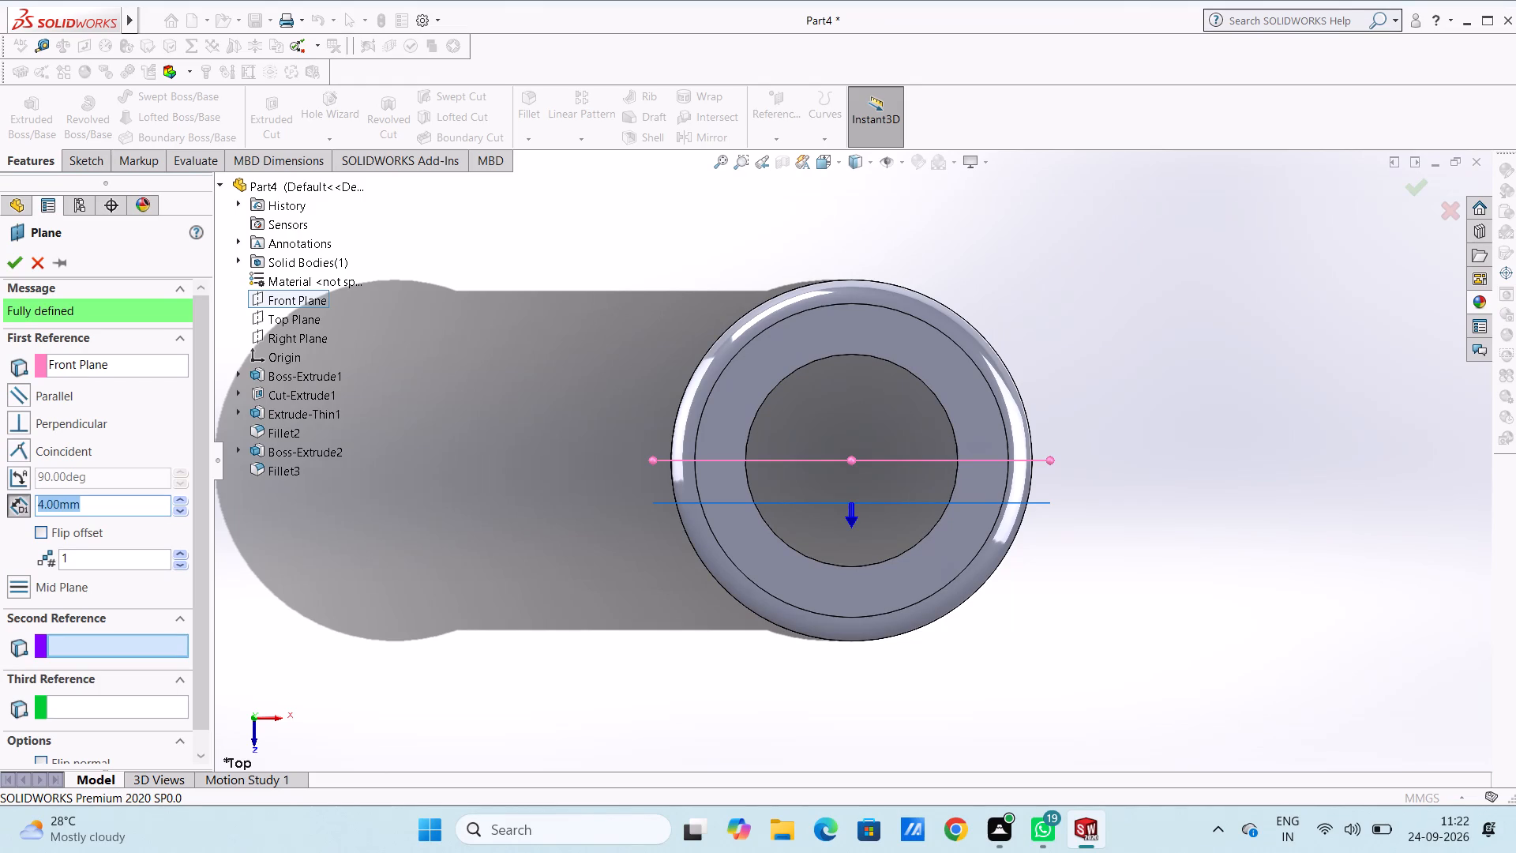
pyautogui.write('3.5')
pyautogui.press('Return')
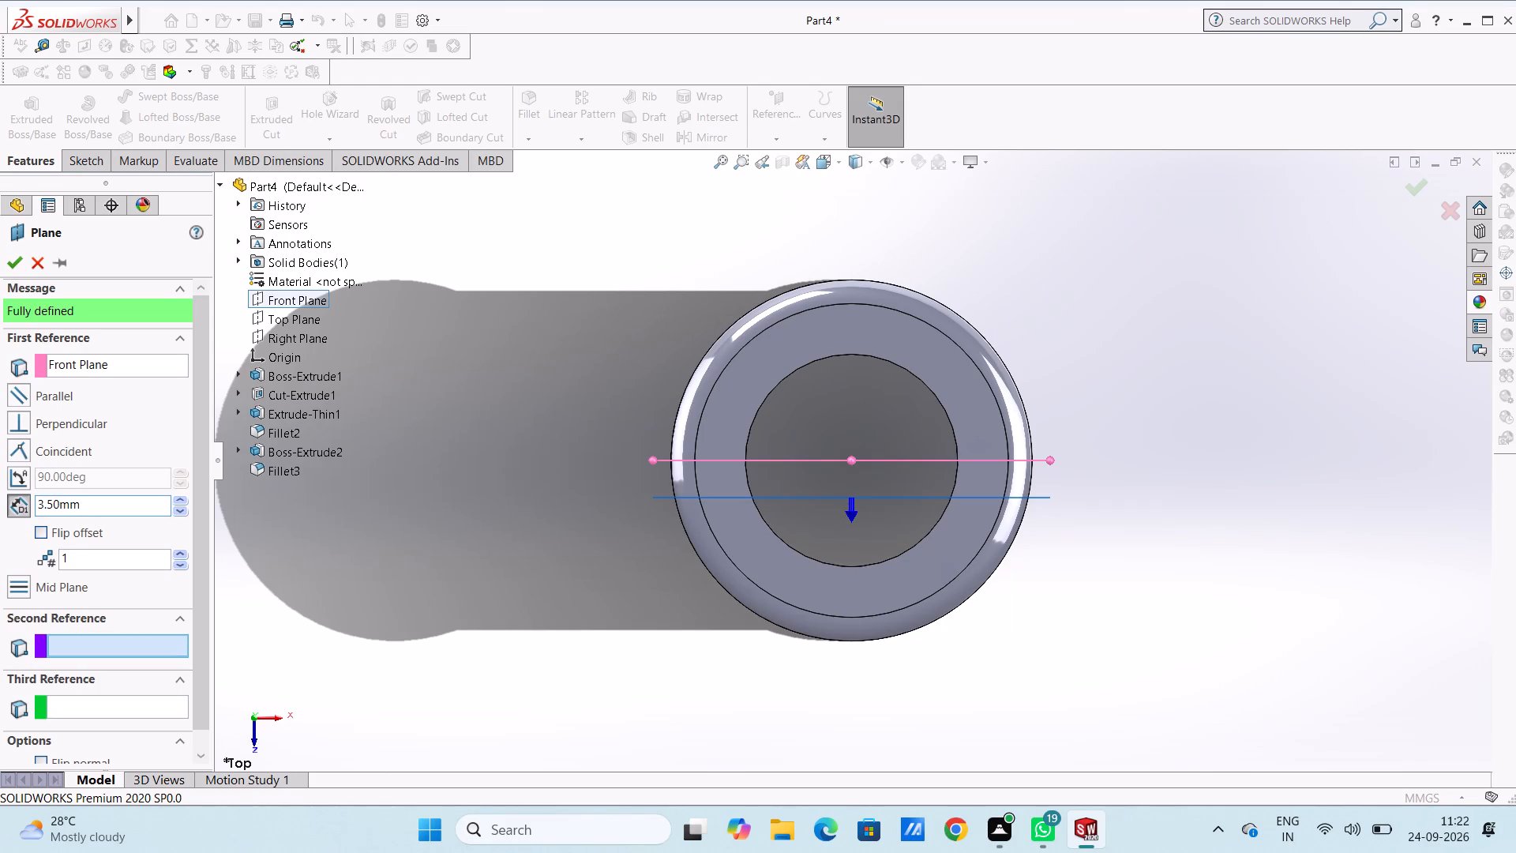
pyautogui.click(9, 264)
pyautogui.click(367, 490)
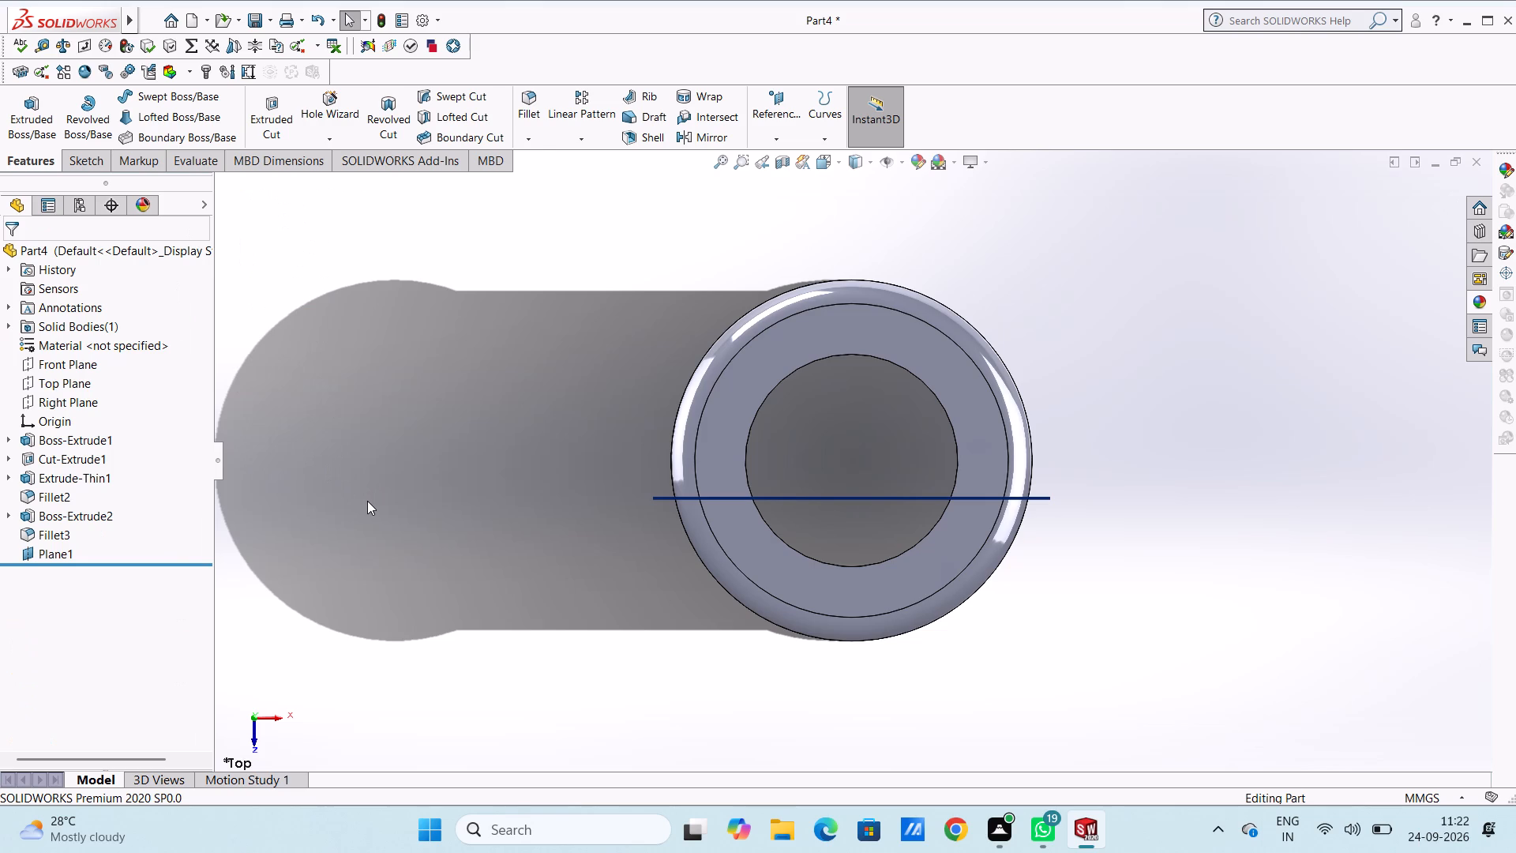
# On the new offset plane, sketch concentric circles of 3 mm and 1.5 mm radius beside the tube's upper end, about 39 mm above the origin.
pyautogui.hotkey('ctrl', '1')
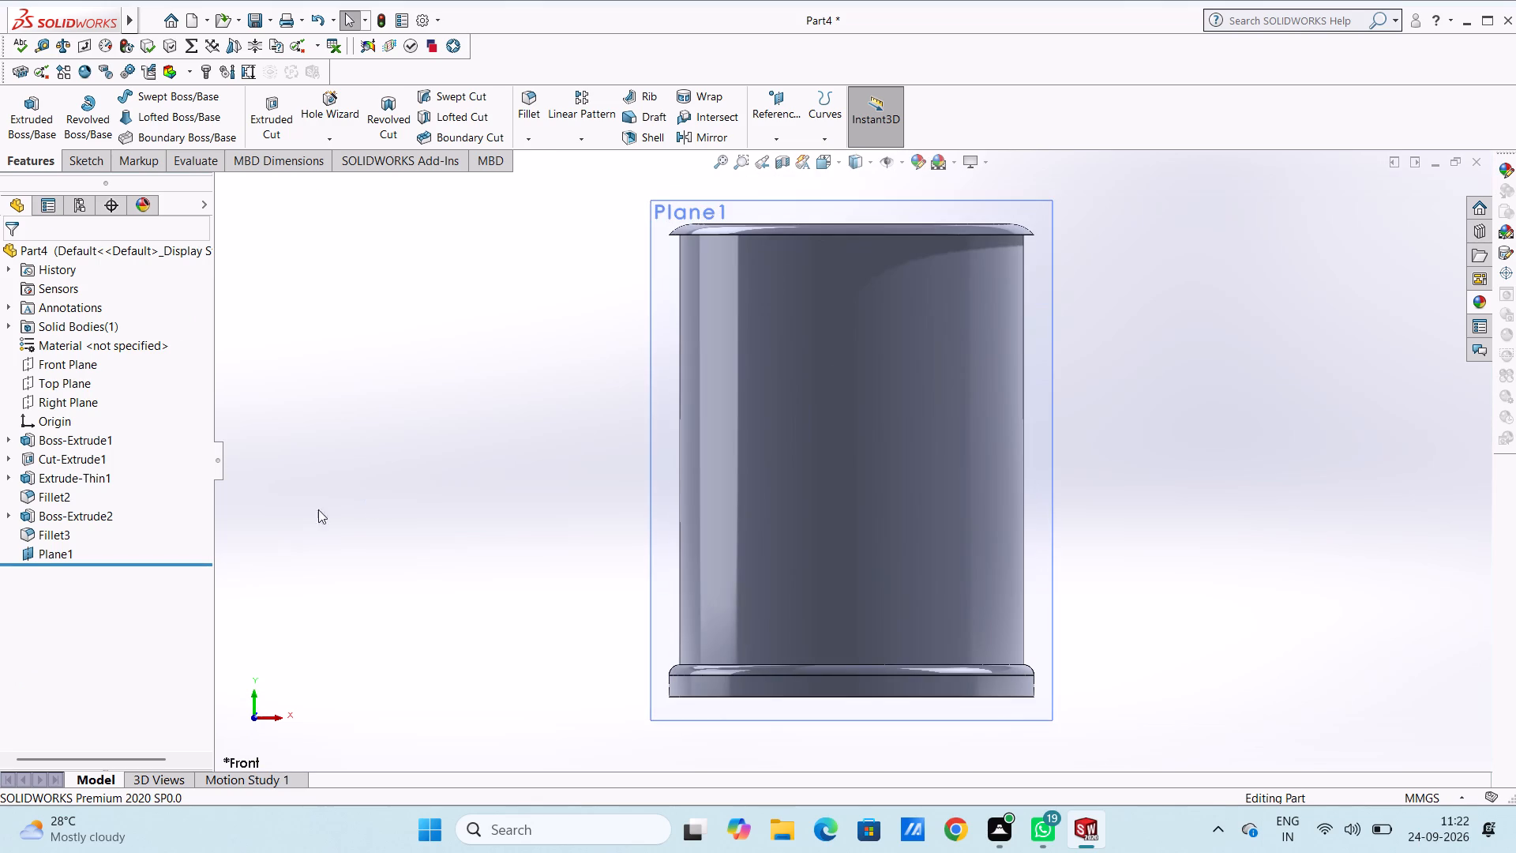
pyautogui.click(656, 423)
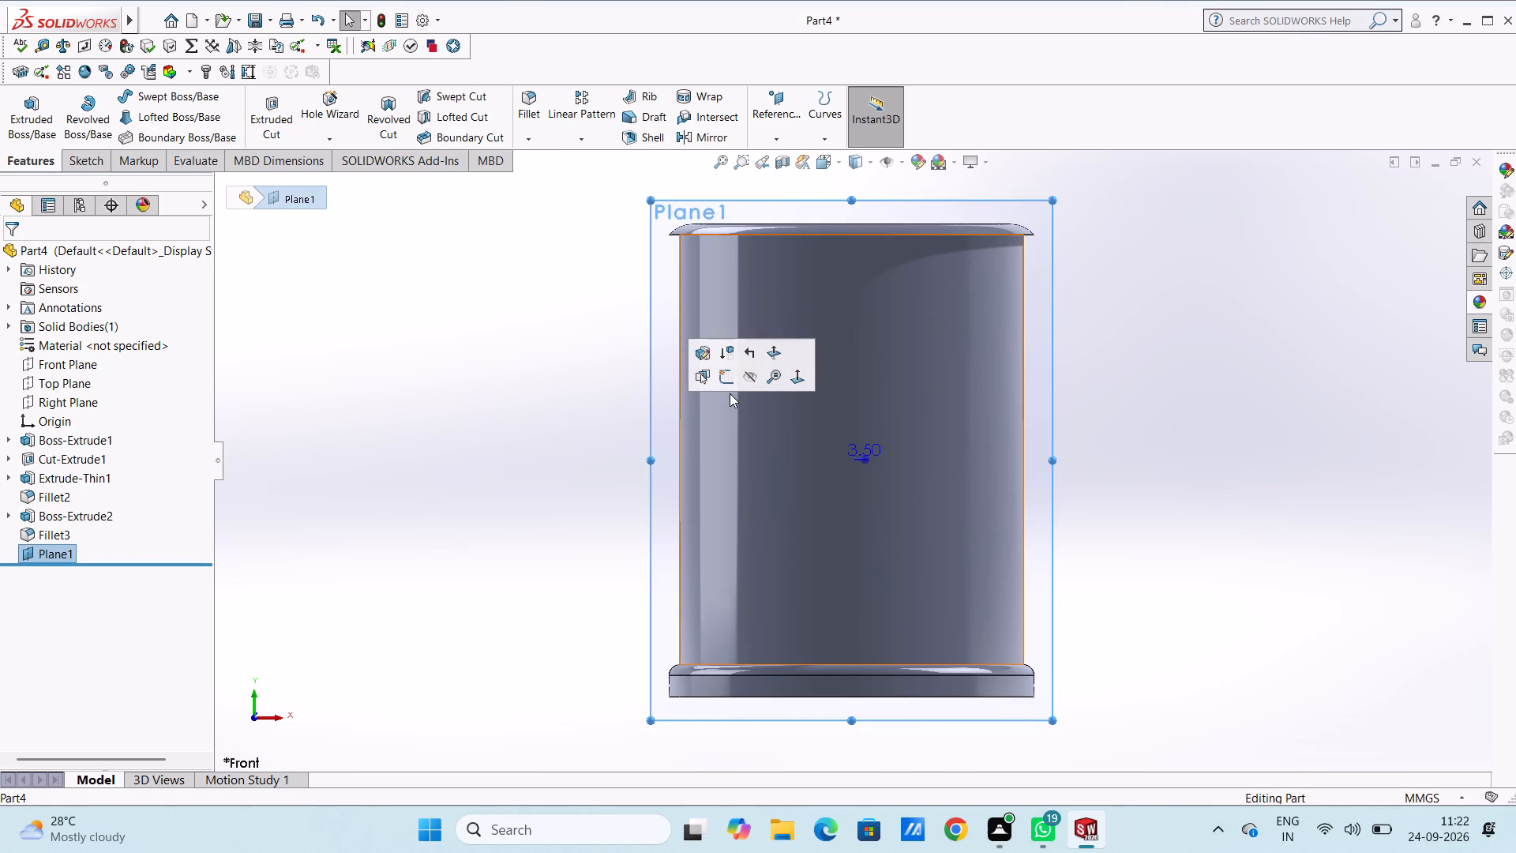
pyautogui.click(730, 378)
pyautogui.click(595, 423)
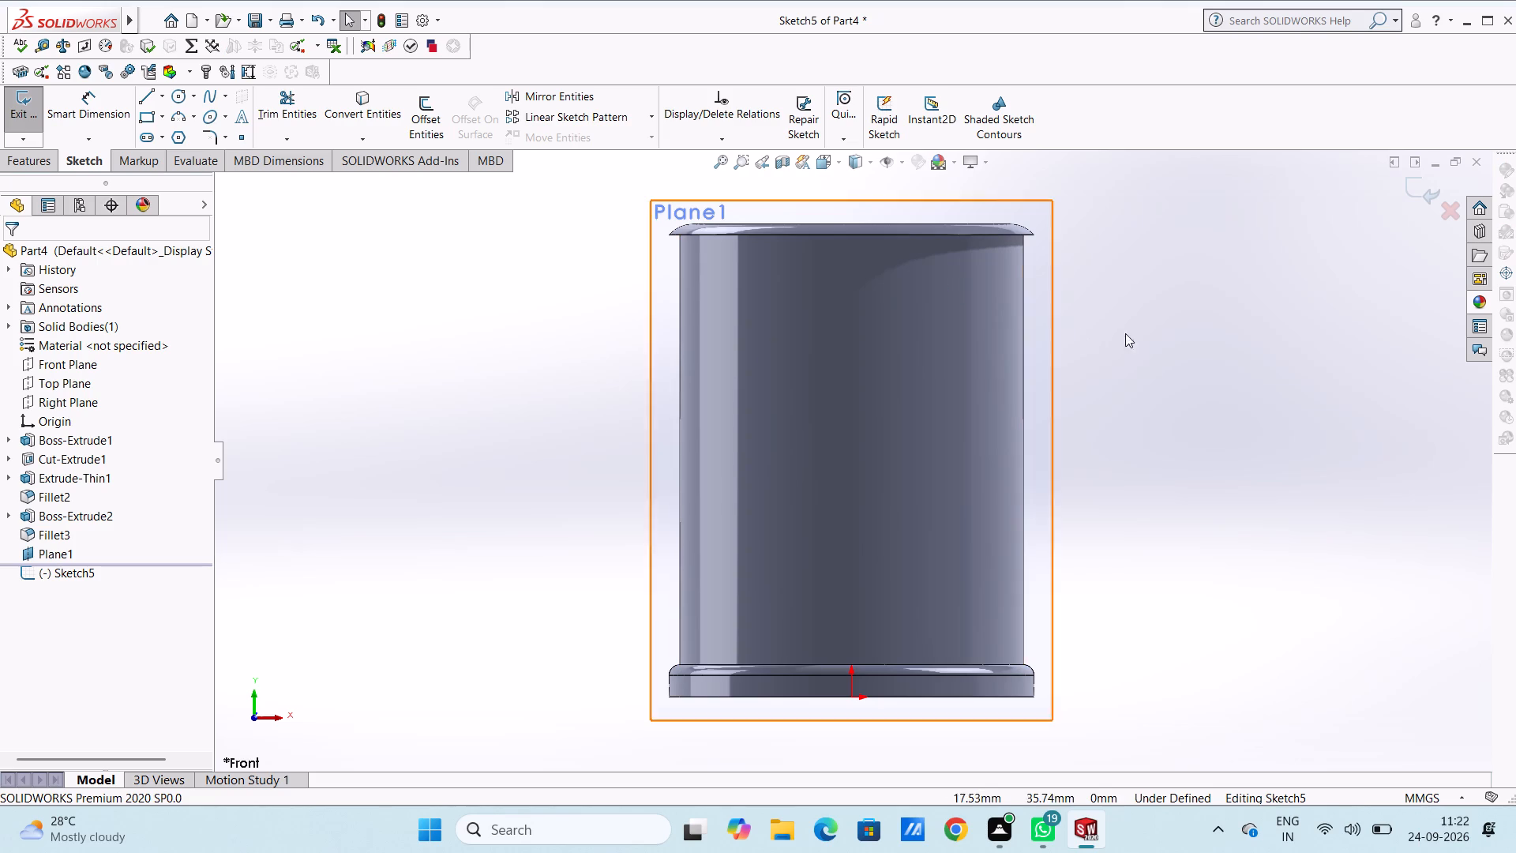
pyautogui.scroll(-1, 1234, 306)
pyautogui.scroll(2, 1123, 247)
pyautogui.scroll(-1, 1063, 291)
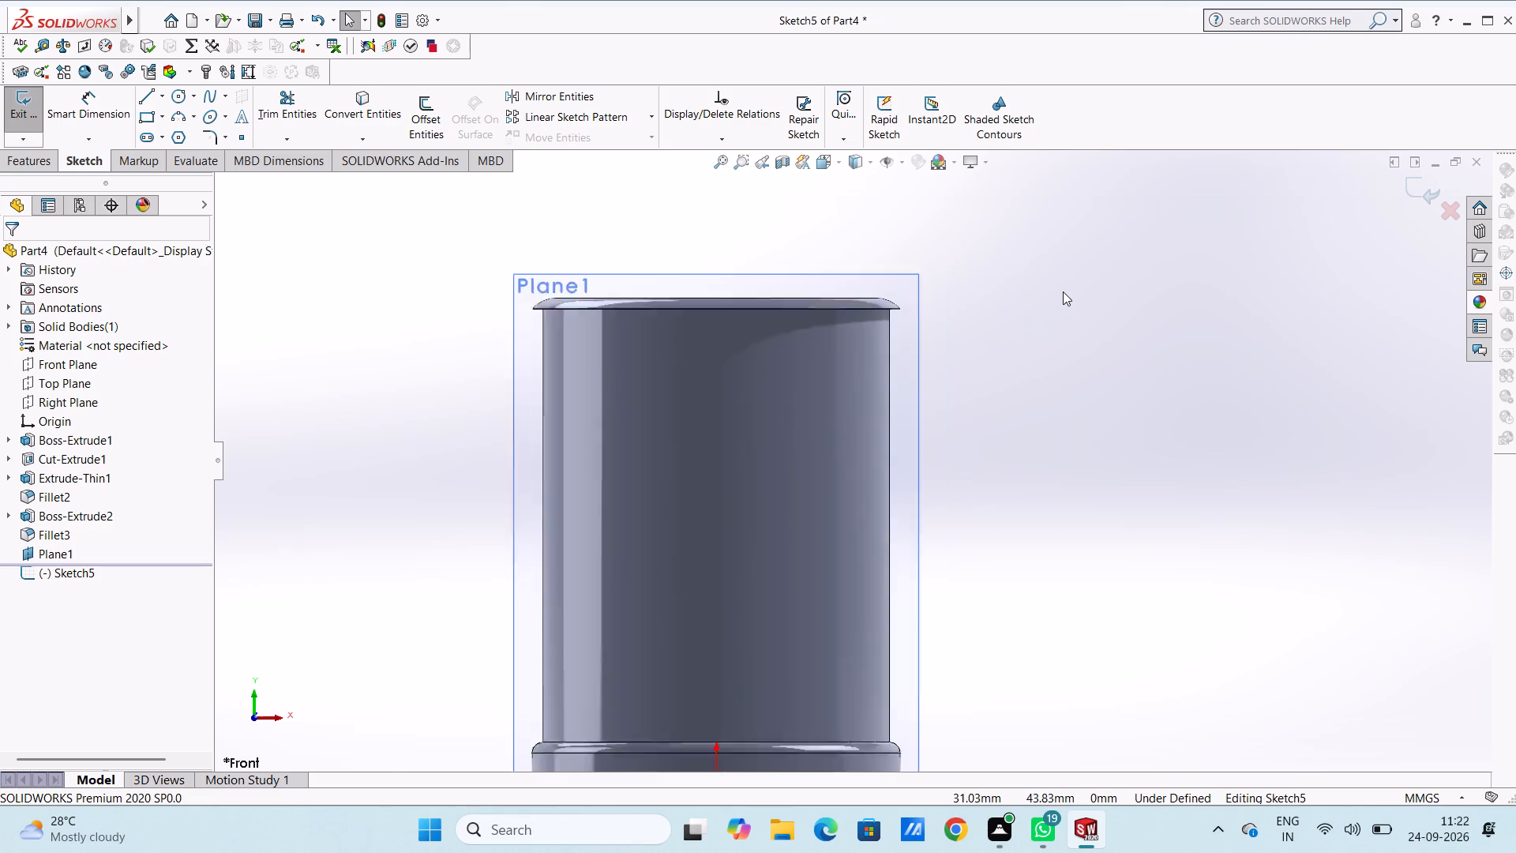
pyautogui.scroll(-1, 1063, 291)
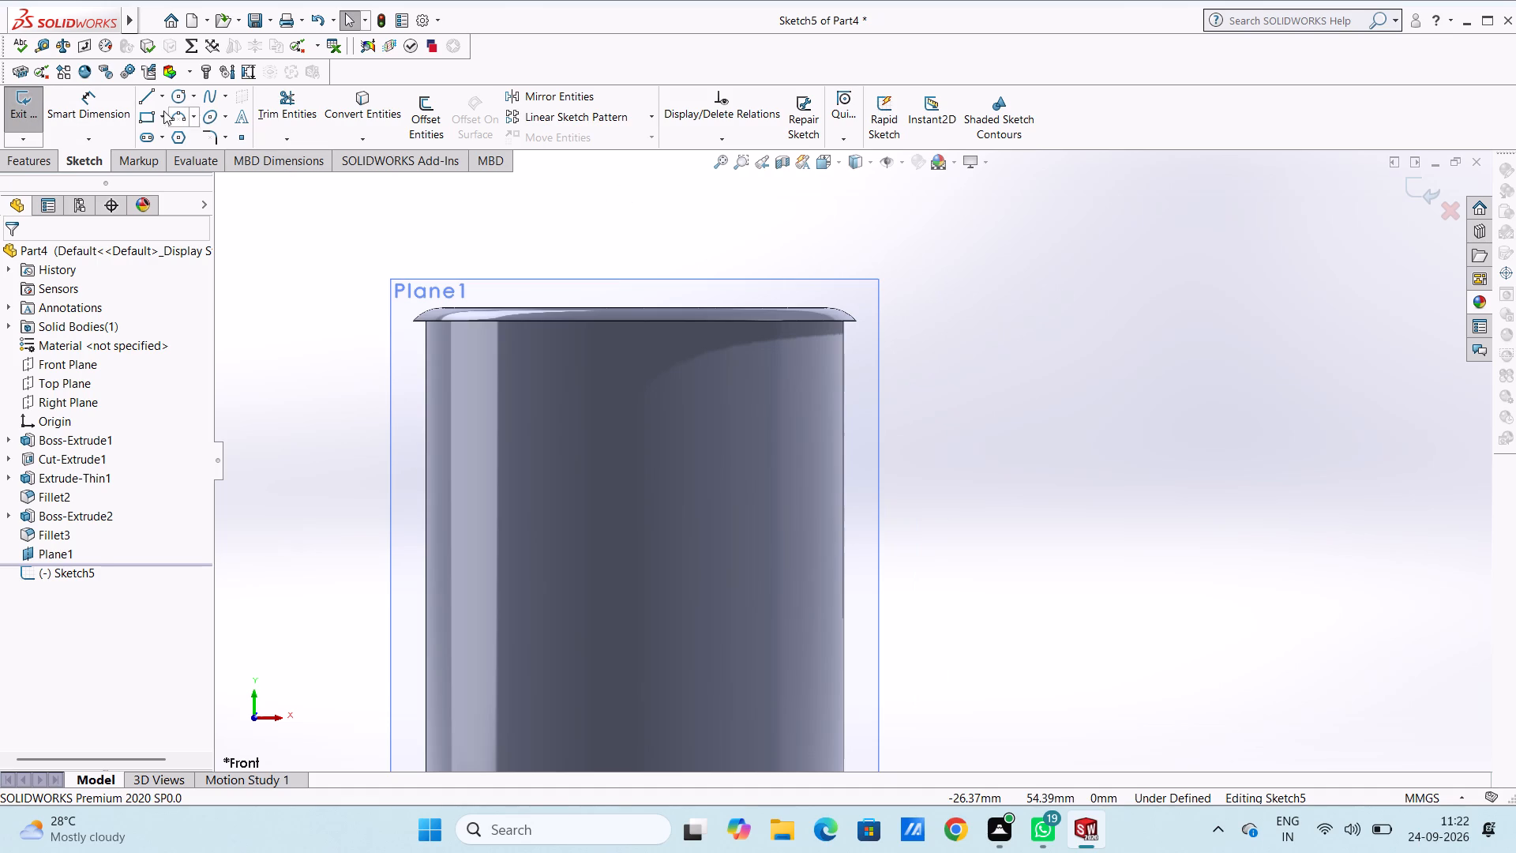
pyautogui.click(179, 96)
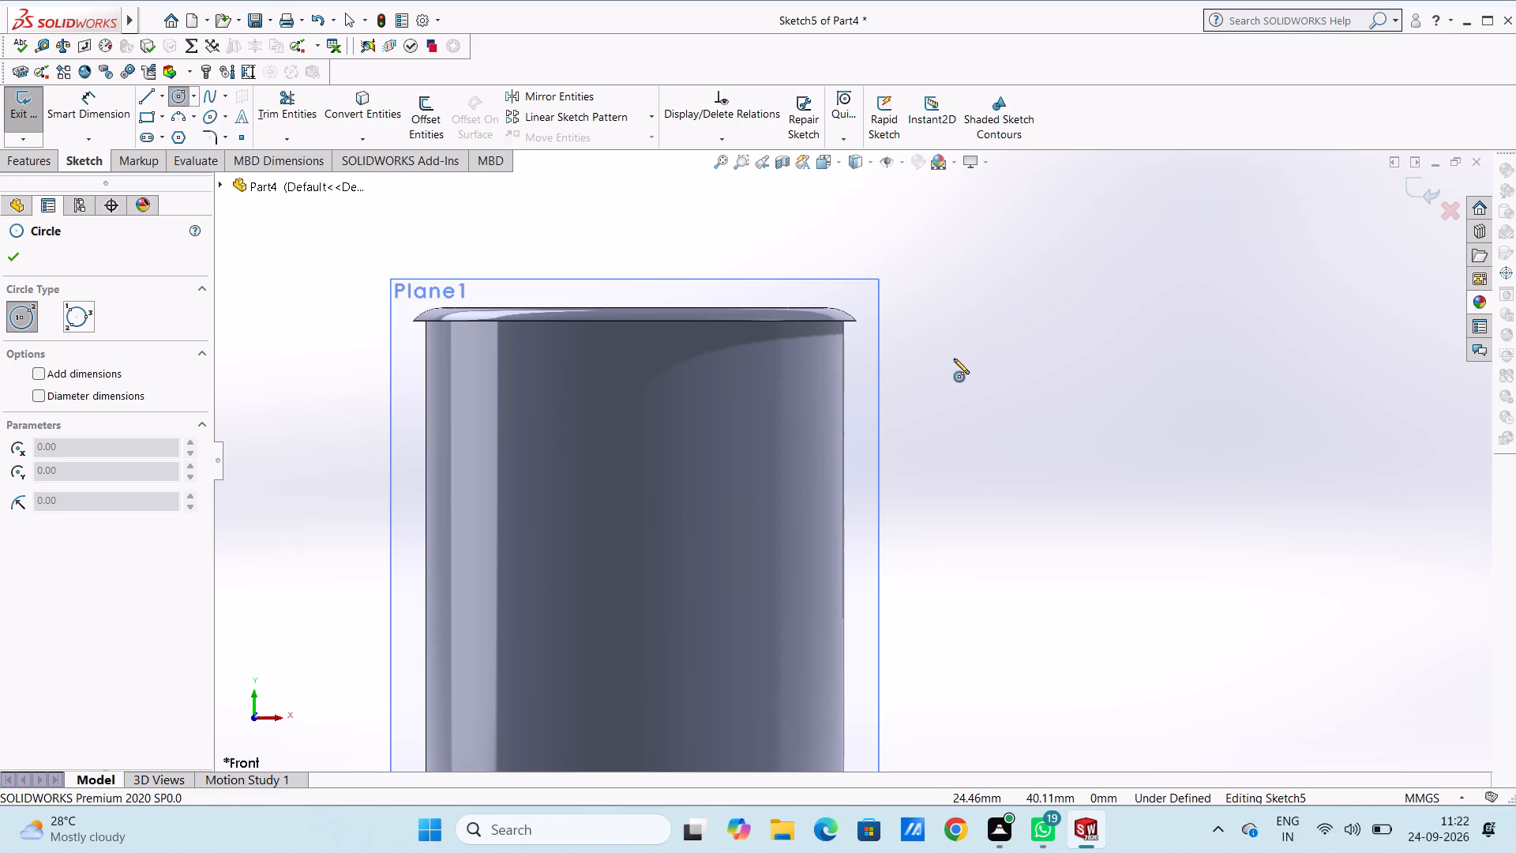
pyautogui.click(952, 371)
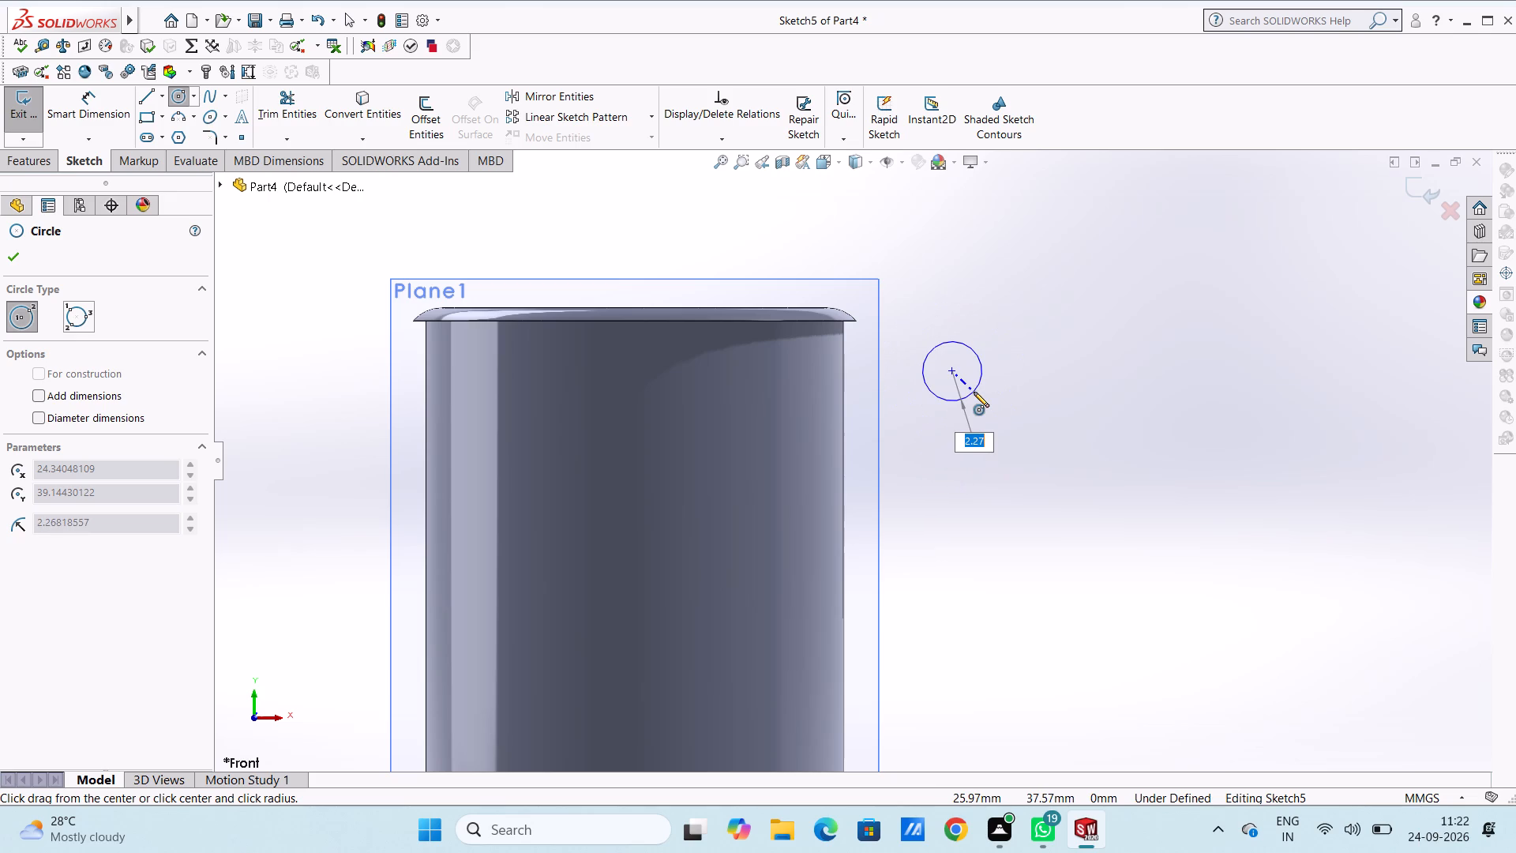
pyautogui.press('3')
pyautogui.press('Return')
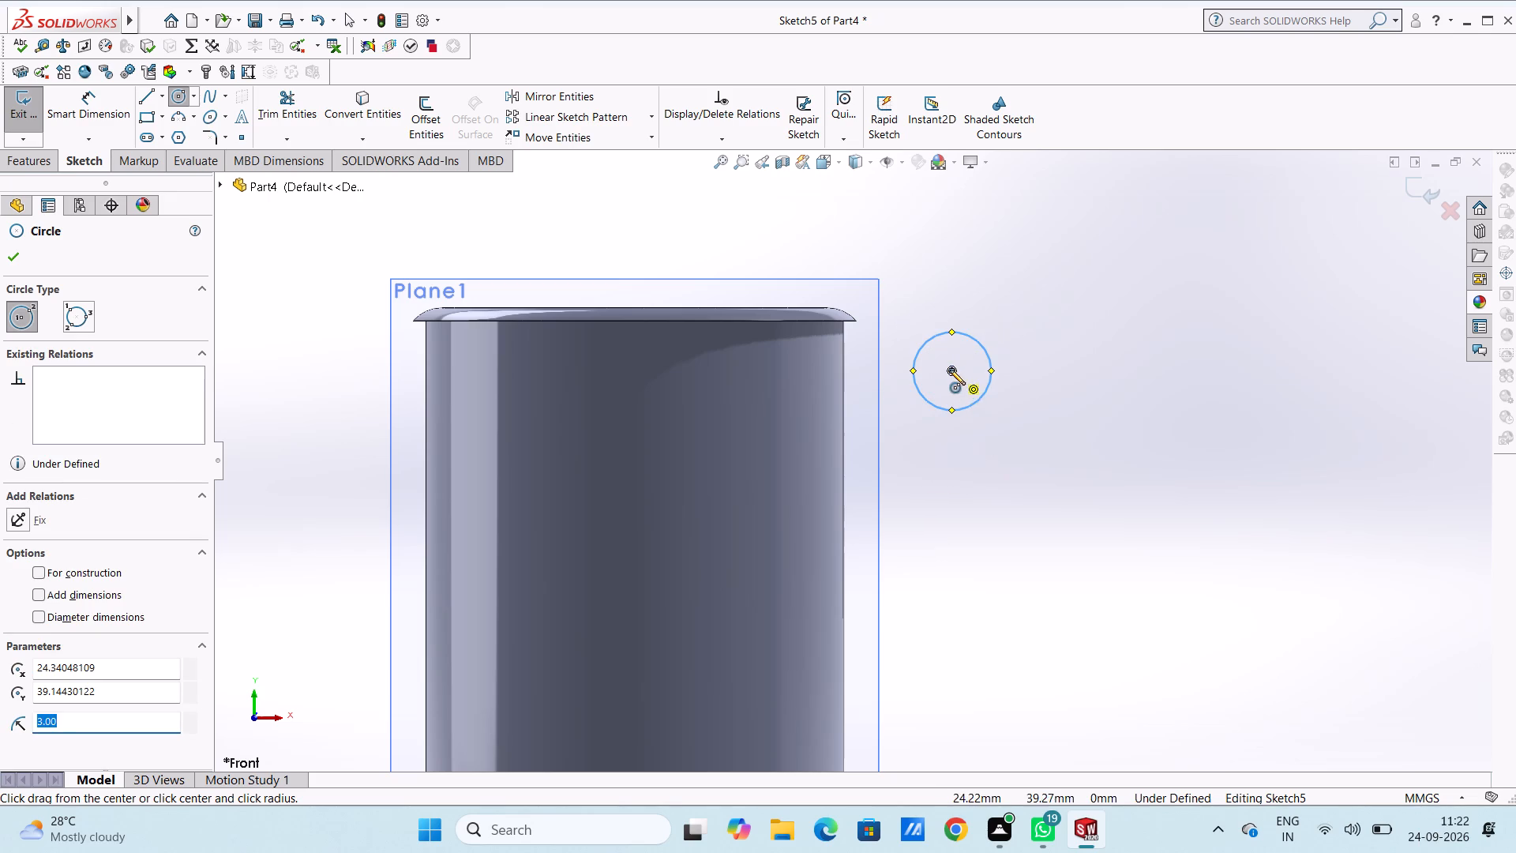
pyautogui.click(950, 369)
pyautogui.write('1.5')
pyautogui.press('Return')
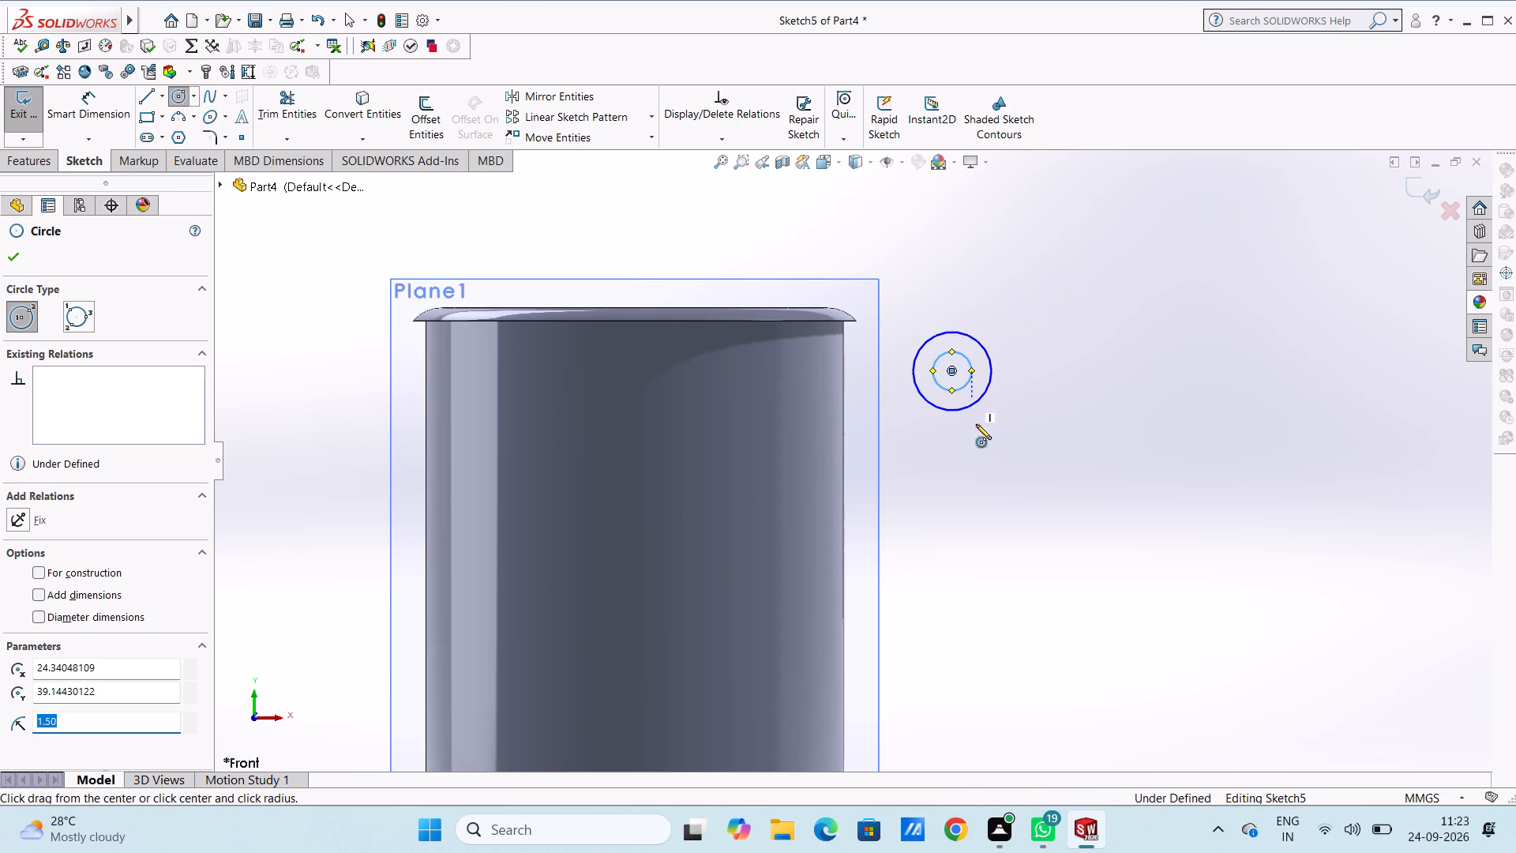
# Sketch a second pair of concentric circles, radii 3 mm and 1.5 mm, vertically below the first, about 8 mm above the origin.
pyautogui.scroll(3, 954, 517)
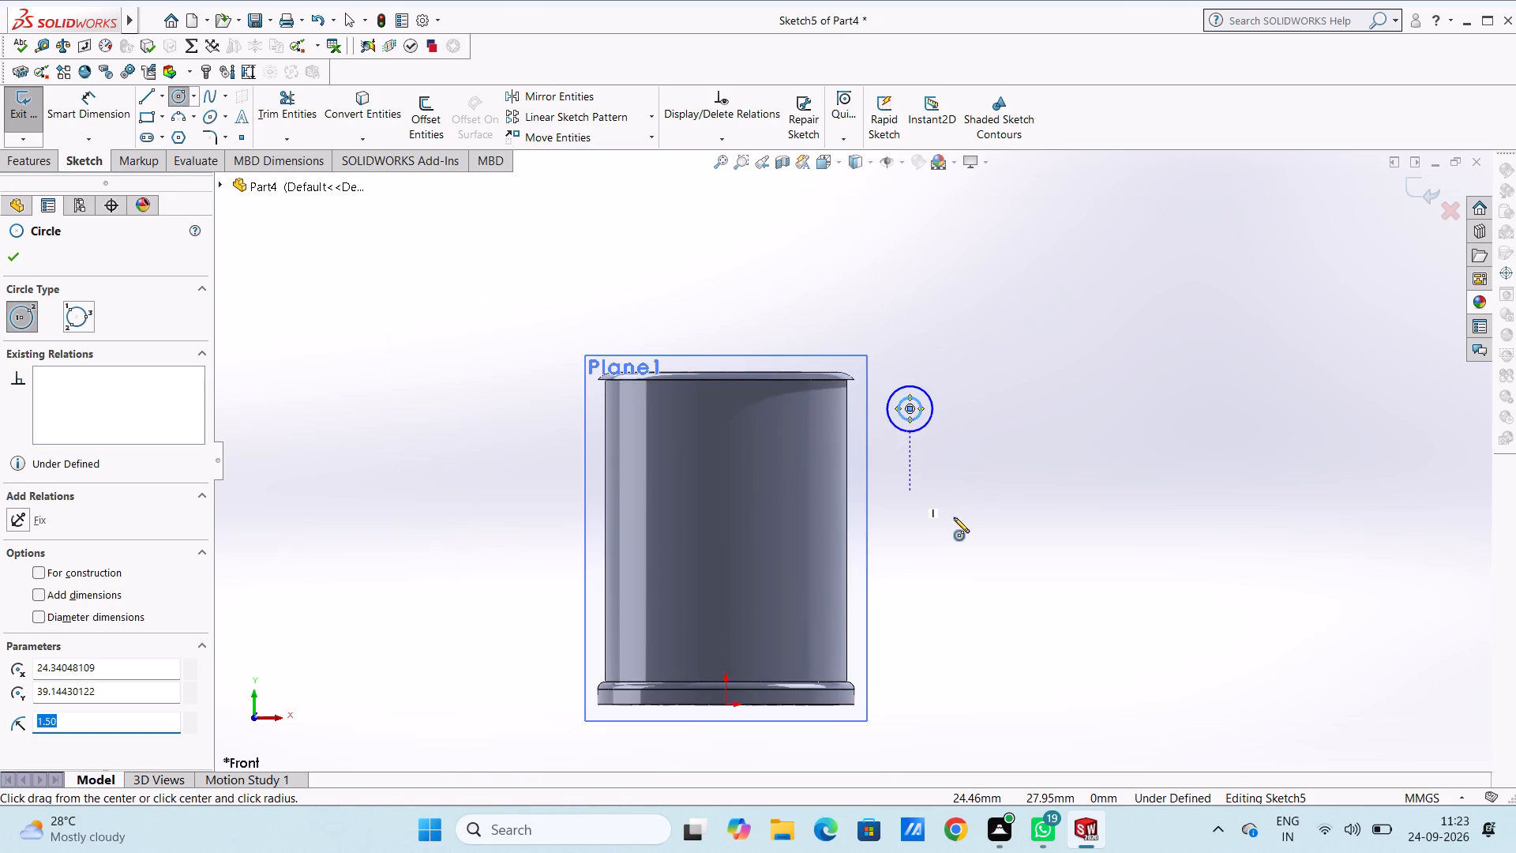
pyautogui.click(908, 647)
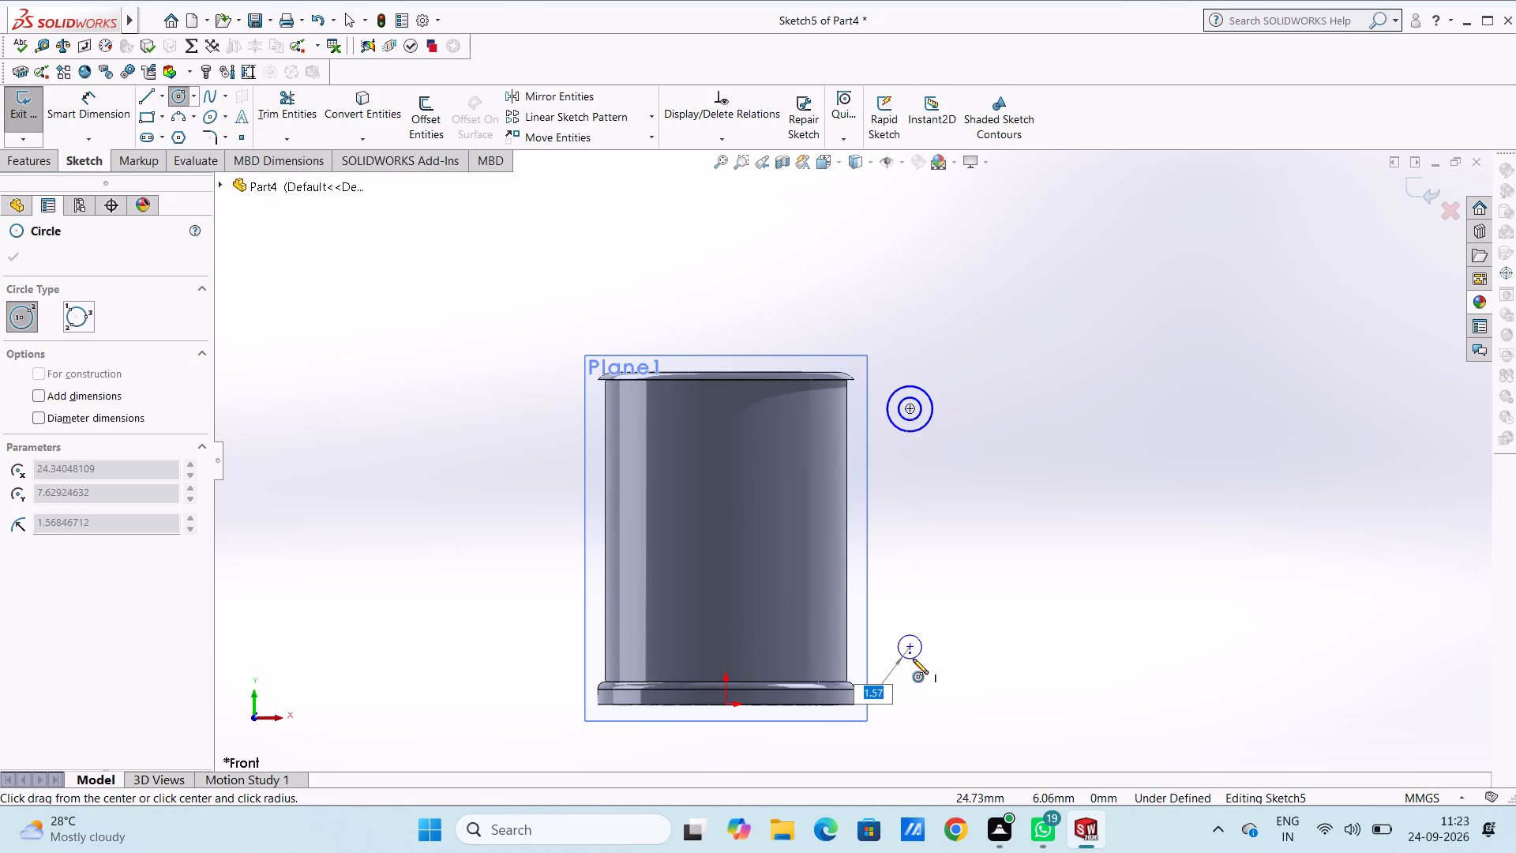
pyautogui.press('3')
pyautogui.press('Return')
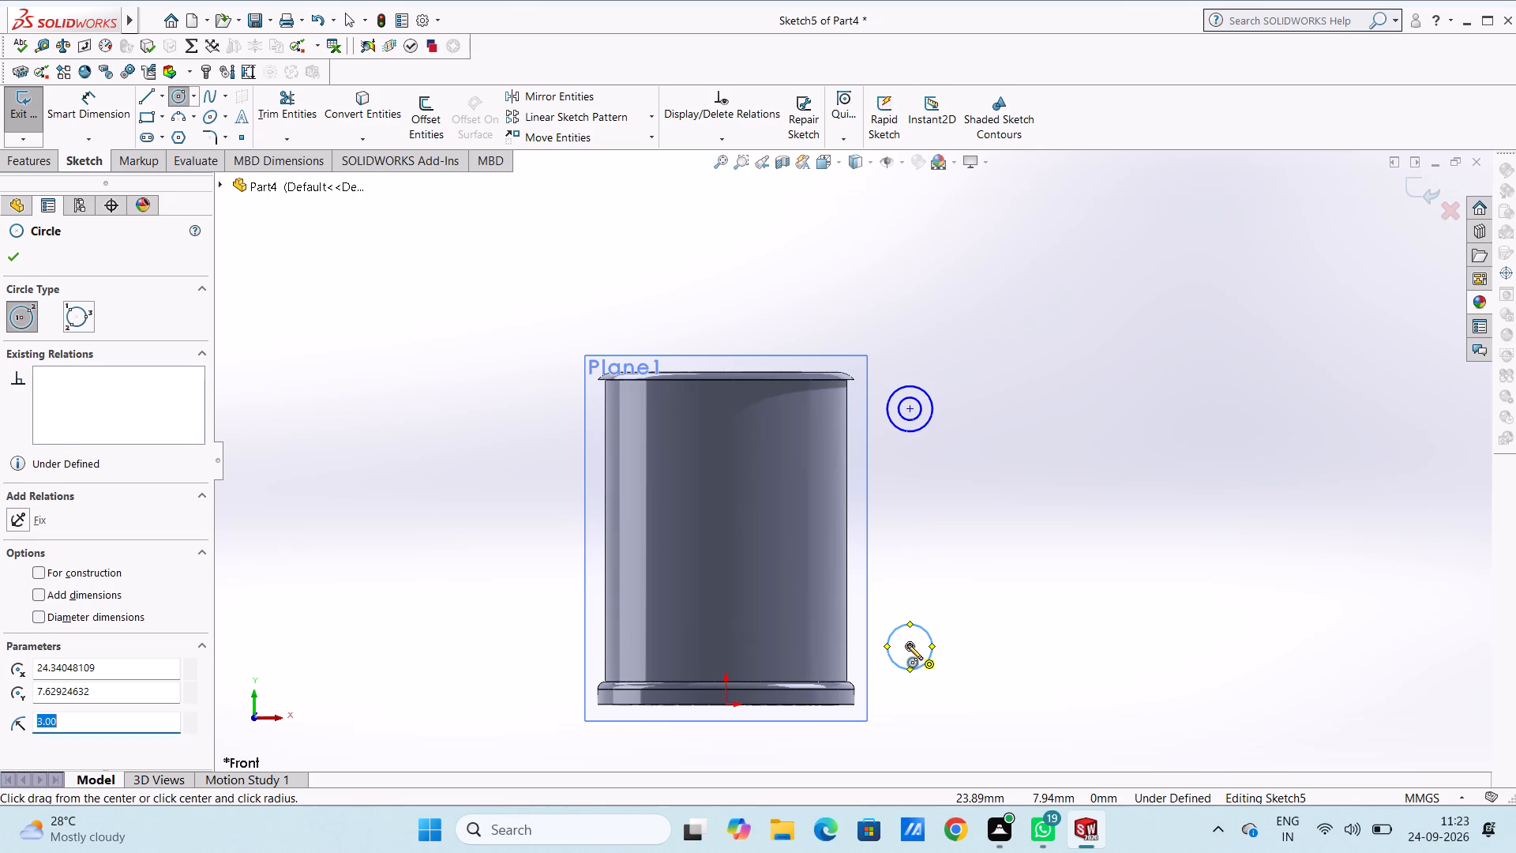
pyautogui.click(910, 645)
pyautogui.write('1.5')
pyautogui.press('Return')
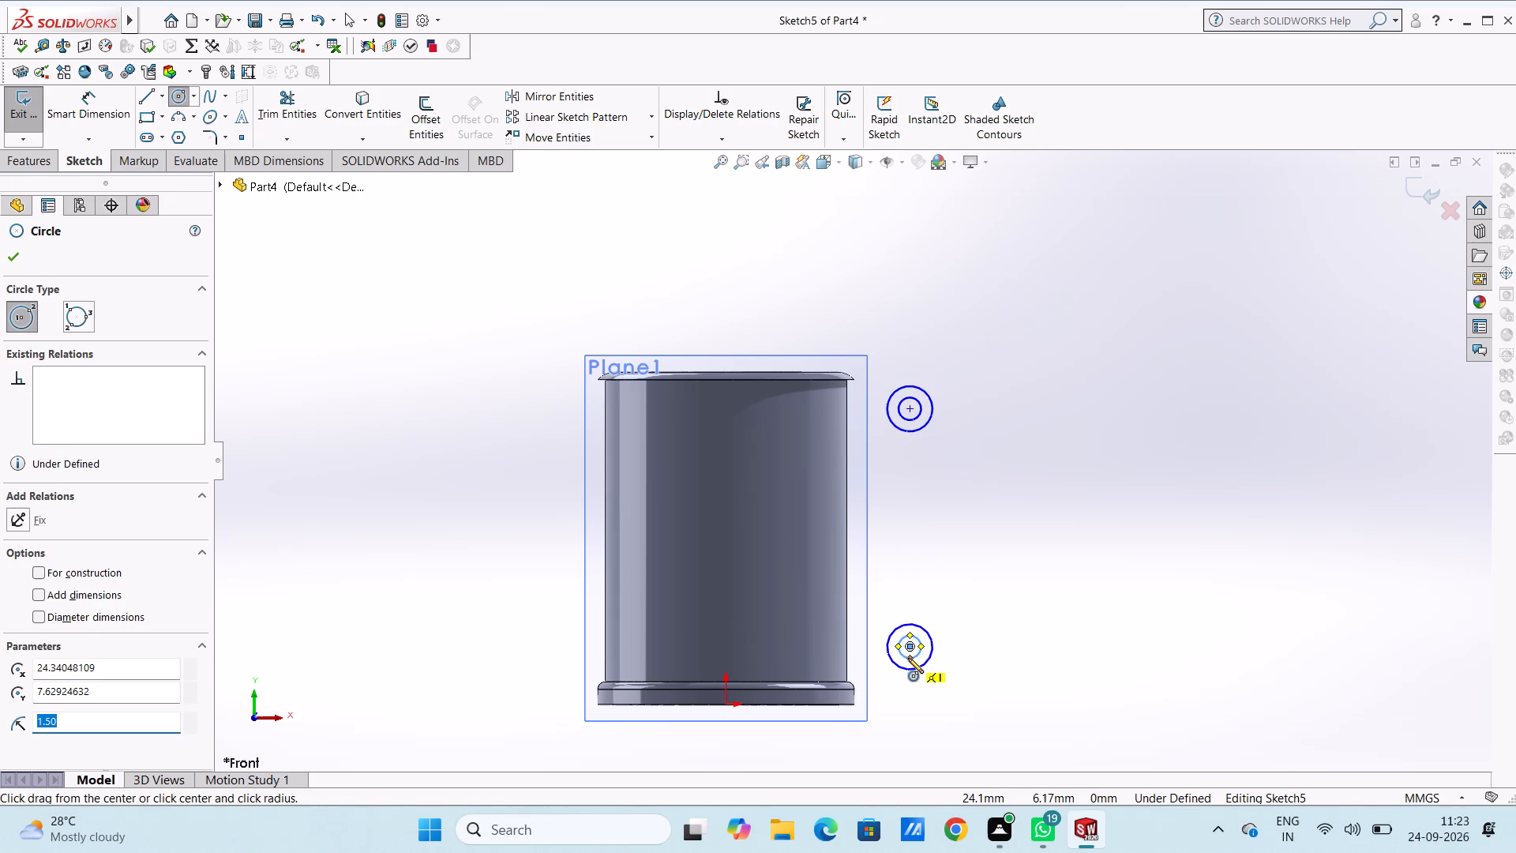
pyautogui.press('Escape')
pyautogui.press('Escape')
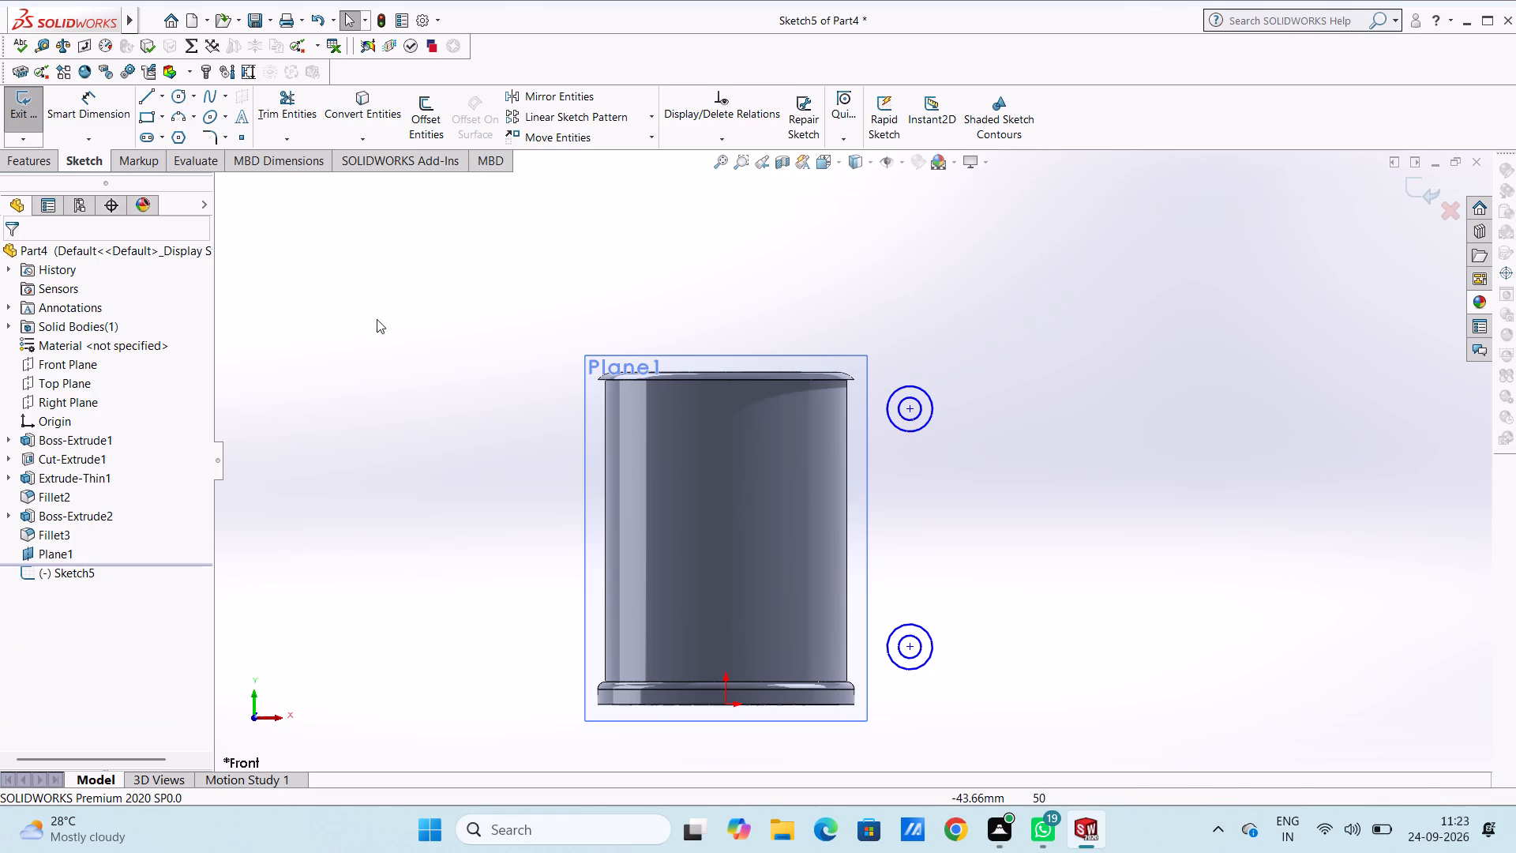
# Dimension the upper pair of circles with diameters of 6 mm outer and 3 mm inner.
pyautogui.click(91, 113)
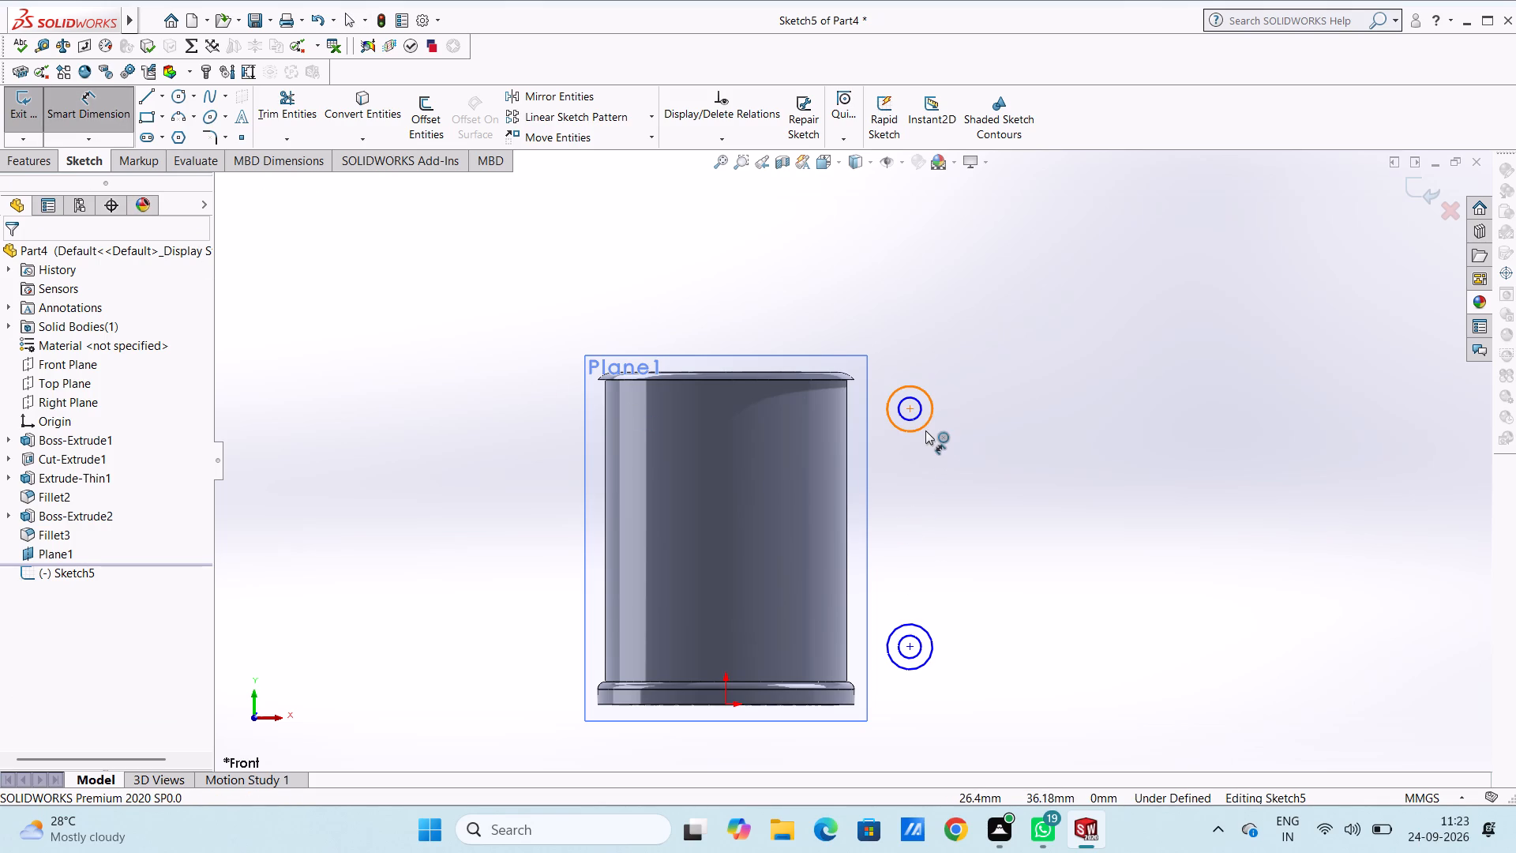
pyautogui.click(925, 428)
pyautogui.click(1161, 254)
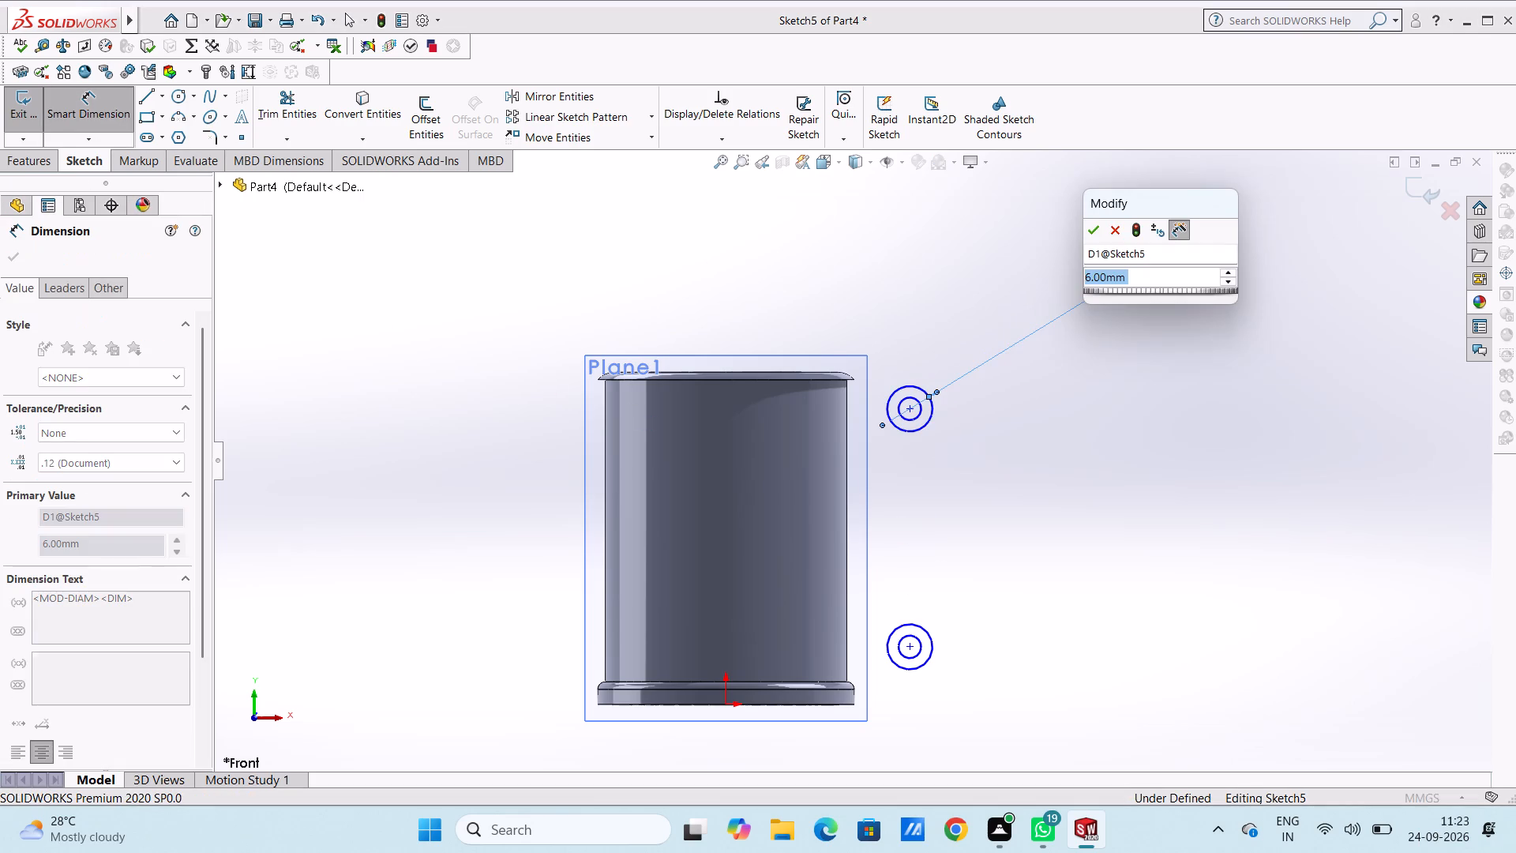
pyautogui.click(1098, 231)
pyautogui.click(1026, 239)
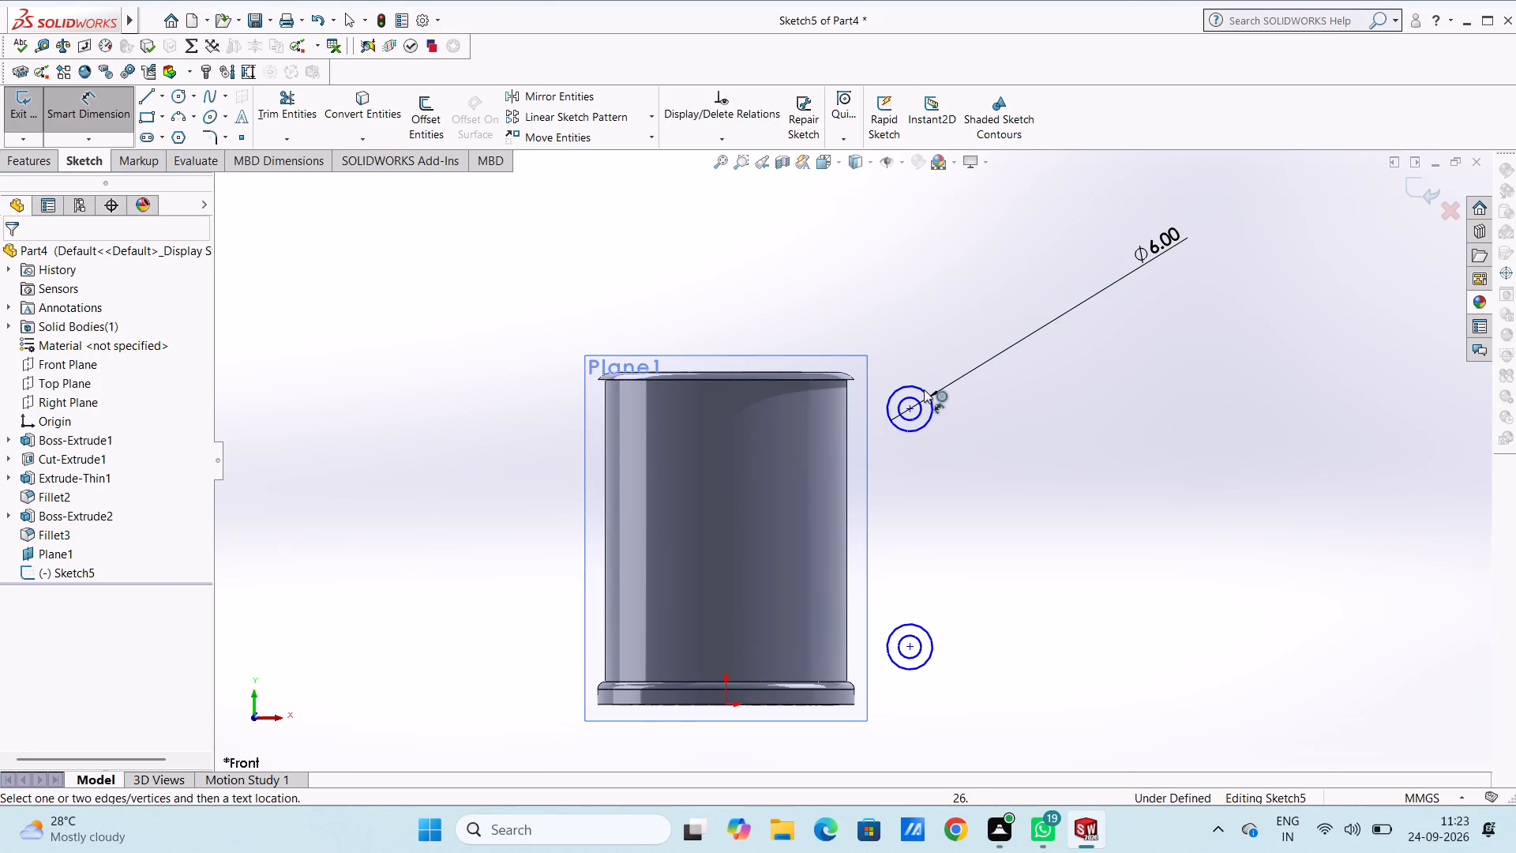
pyautogui.click(916, 397)
pyautogui.click(1041, 226)
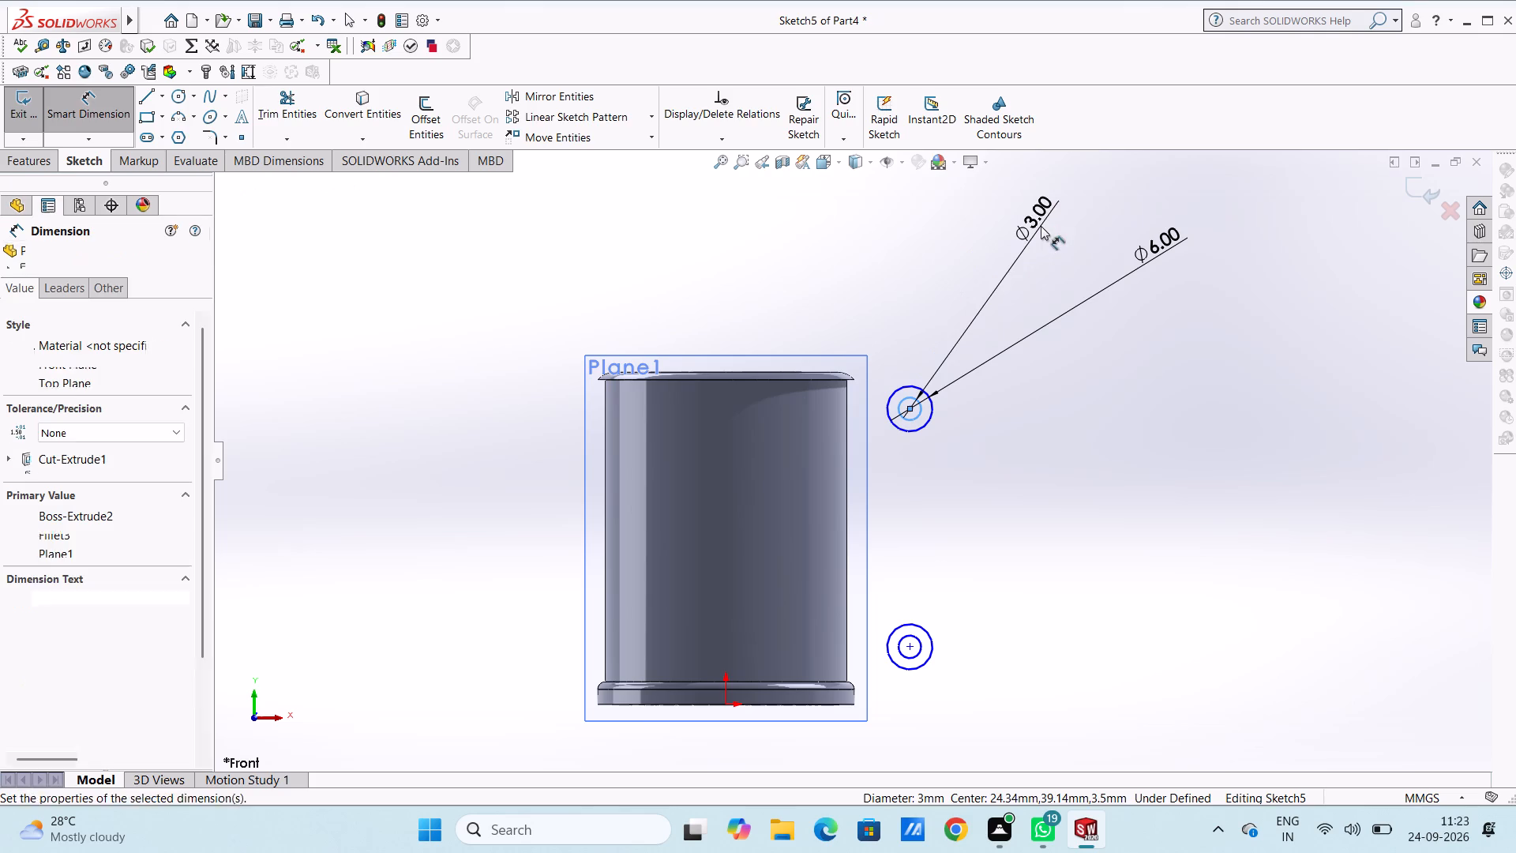
pyautogui.click(972, 199)
pyautogui.click(914, 238)
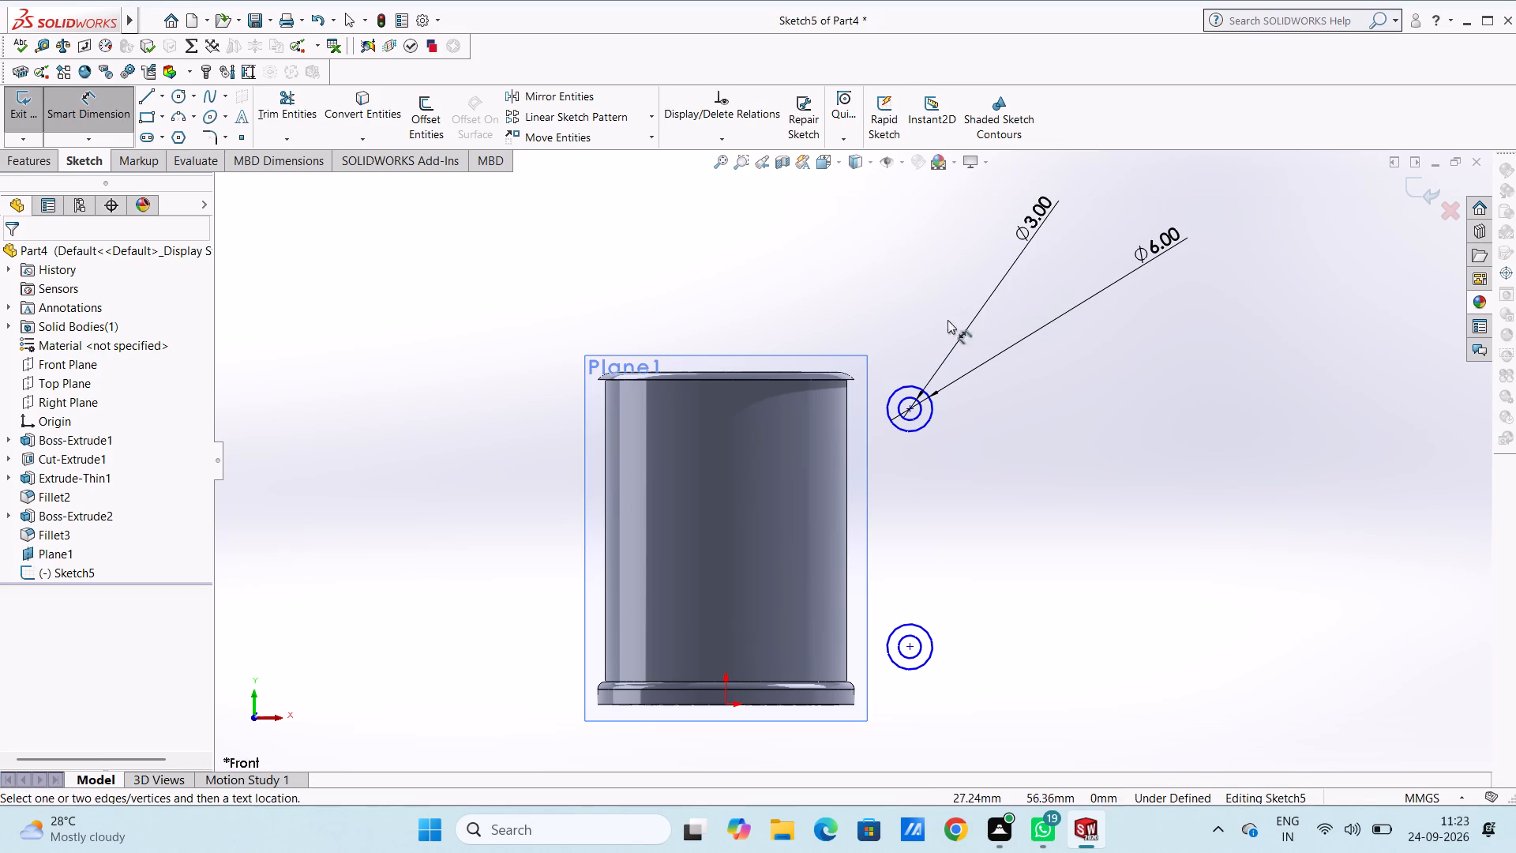
# Dimension the lower pair of circles with diameters of 6 mm outer and 3 mm inner.
pyautogui.click(924, 633)
pyautogui.click(1118, 457)
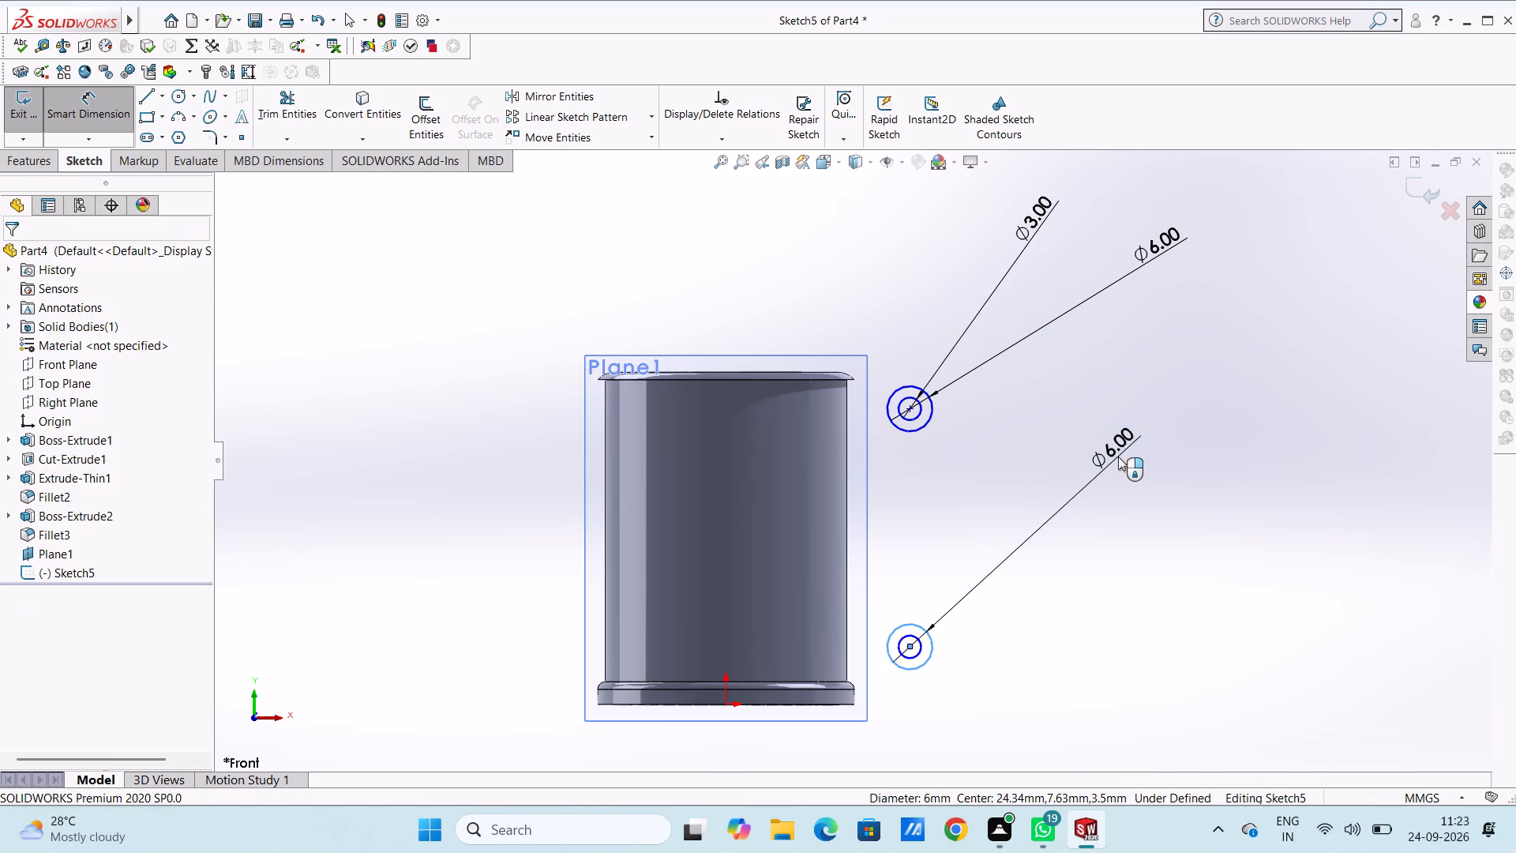
pyautogui.click(1054, 430)
pyautogui.click(1017, 431)
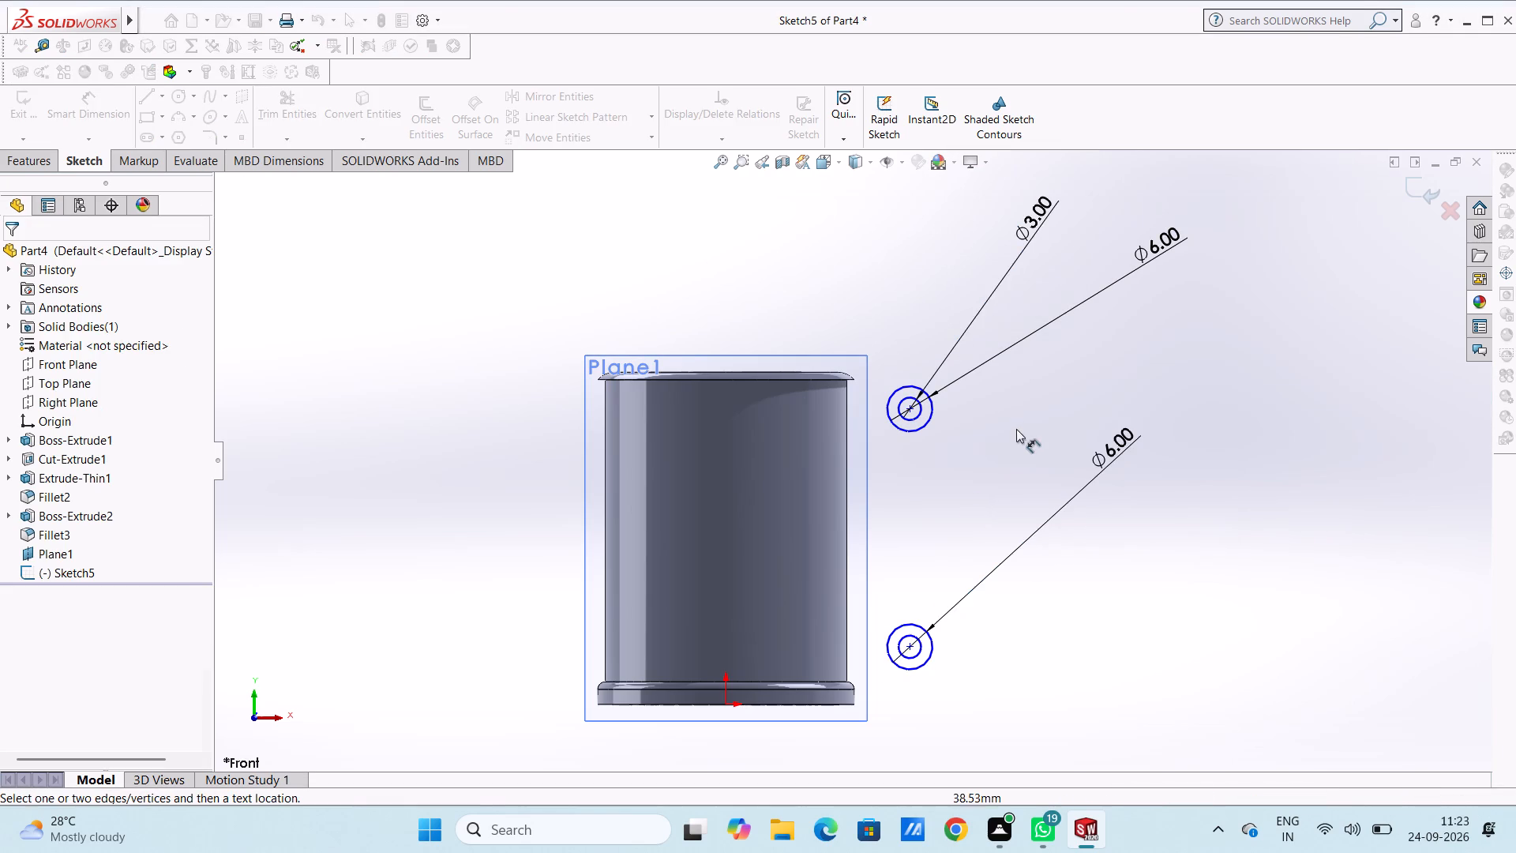
pyautogui.click(911, 639)
pyautogui.click(1050, 437)
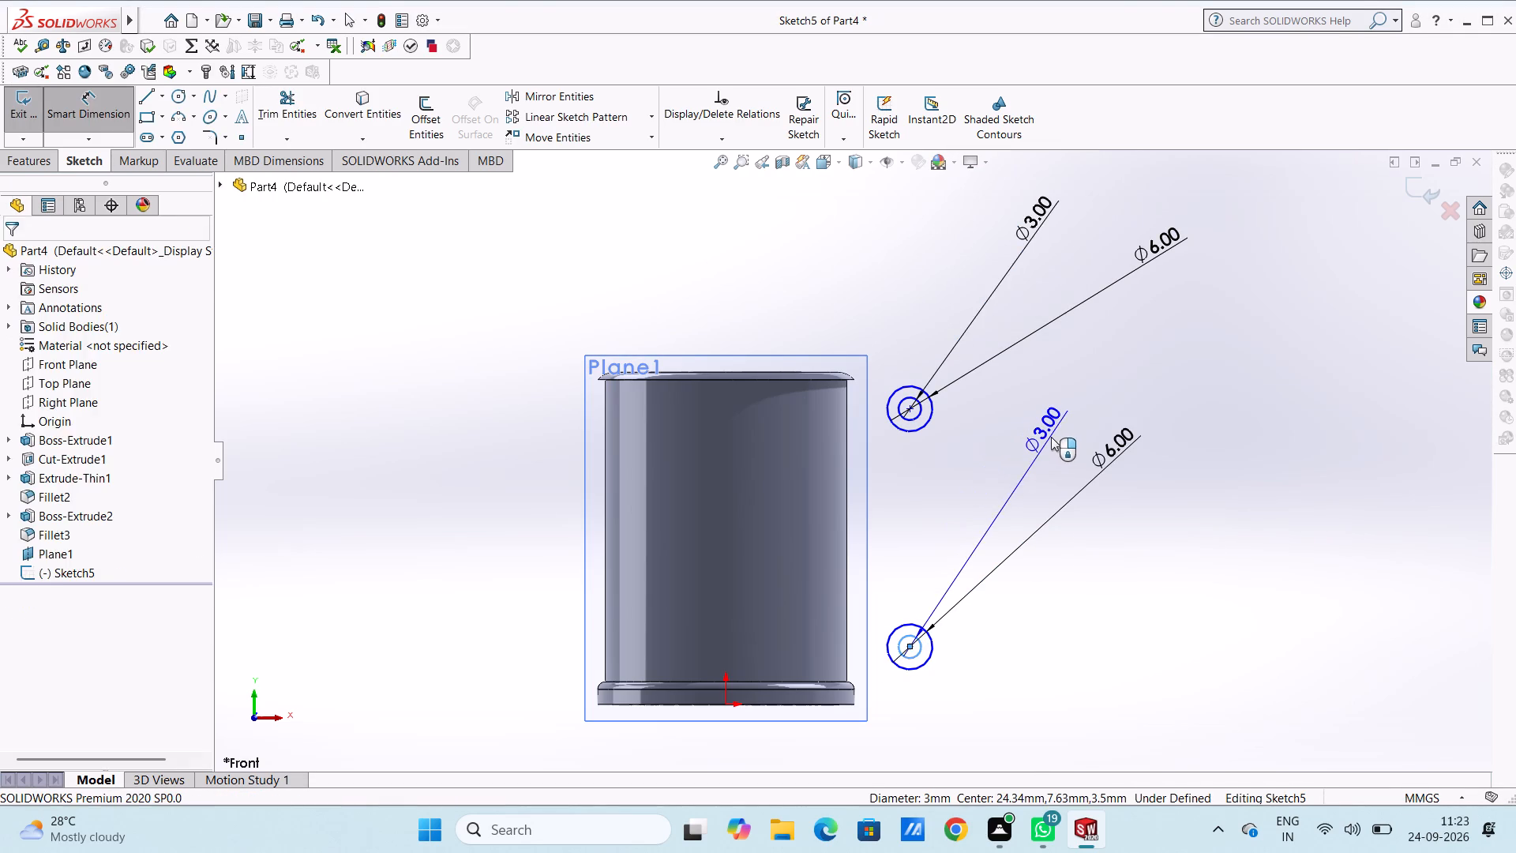
pyautogui.click(988, 413)
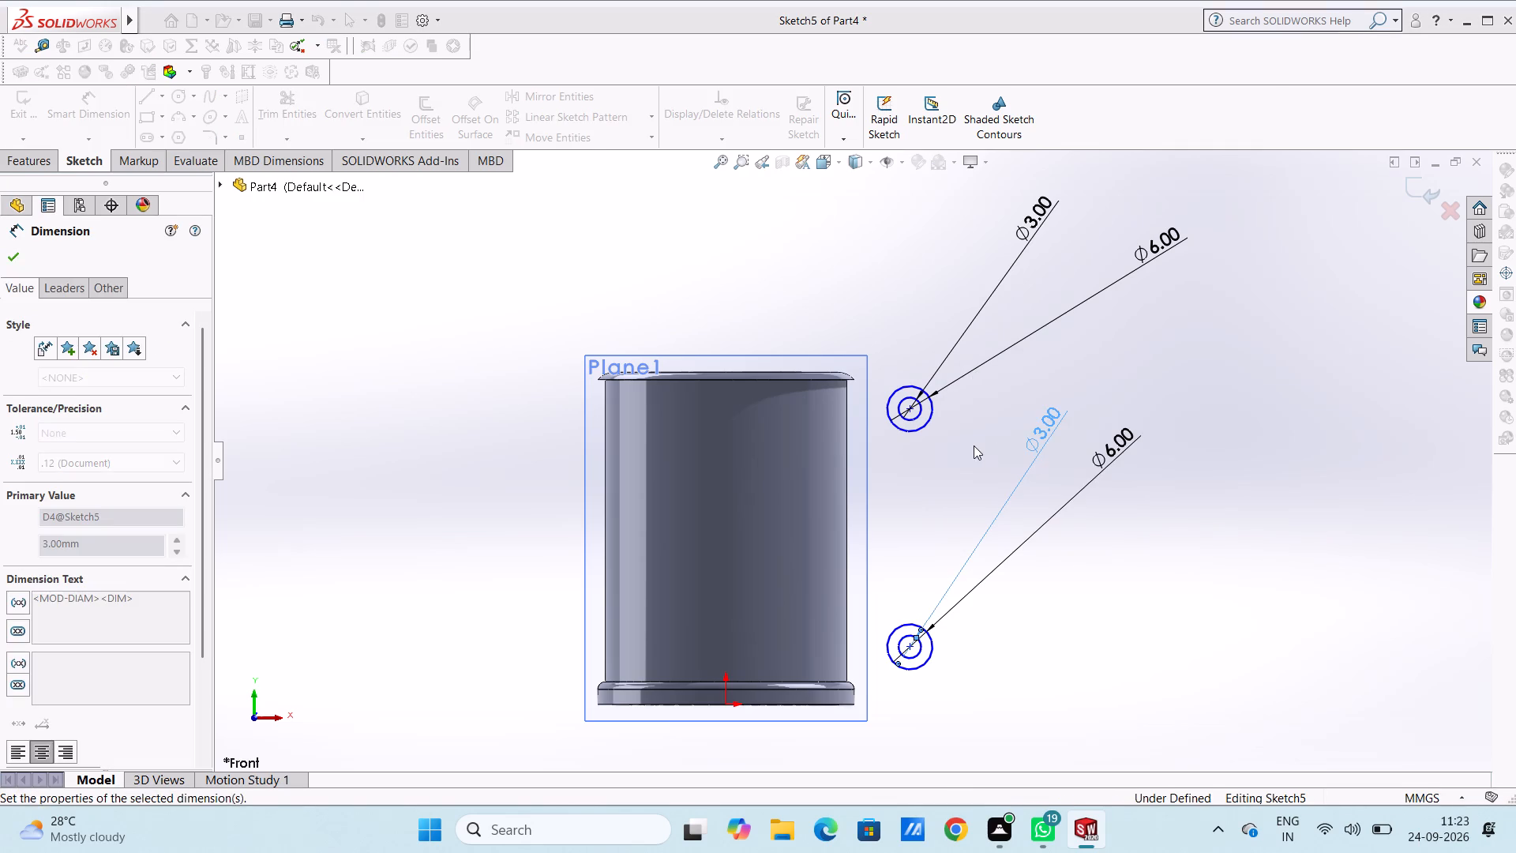
pyautogui.click(974, 445)
# Dimension the horizontal distance from the tube's outer side edge to the upper circles' centre as 9 mm.
pyautogui.scroll(-3, 916, 453)
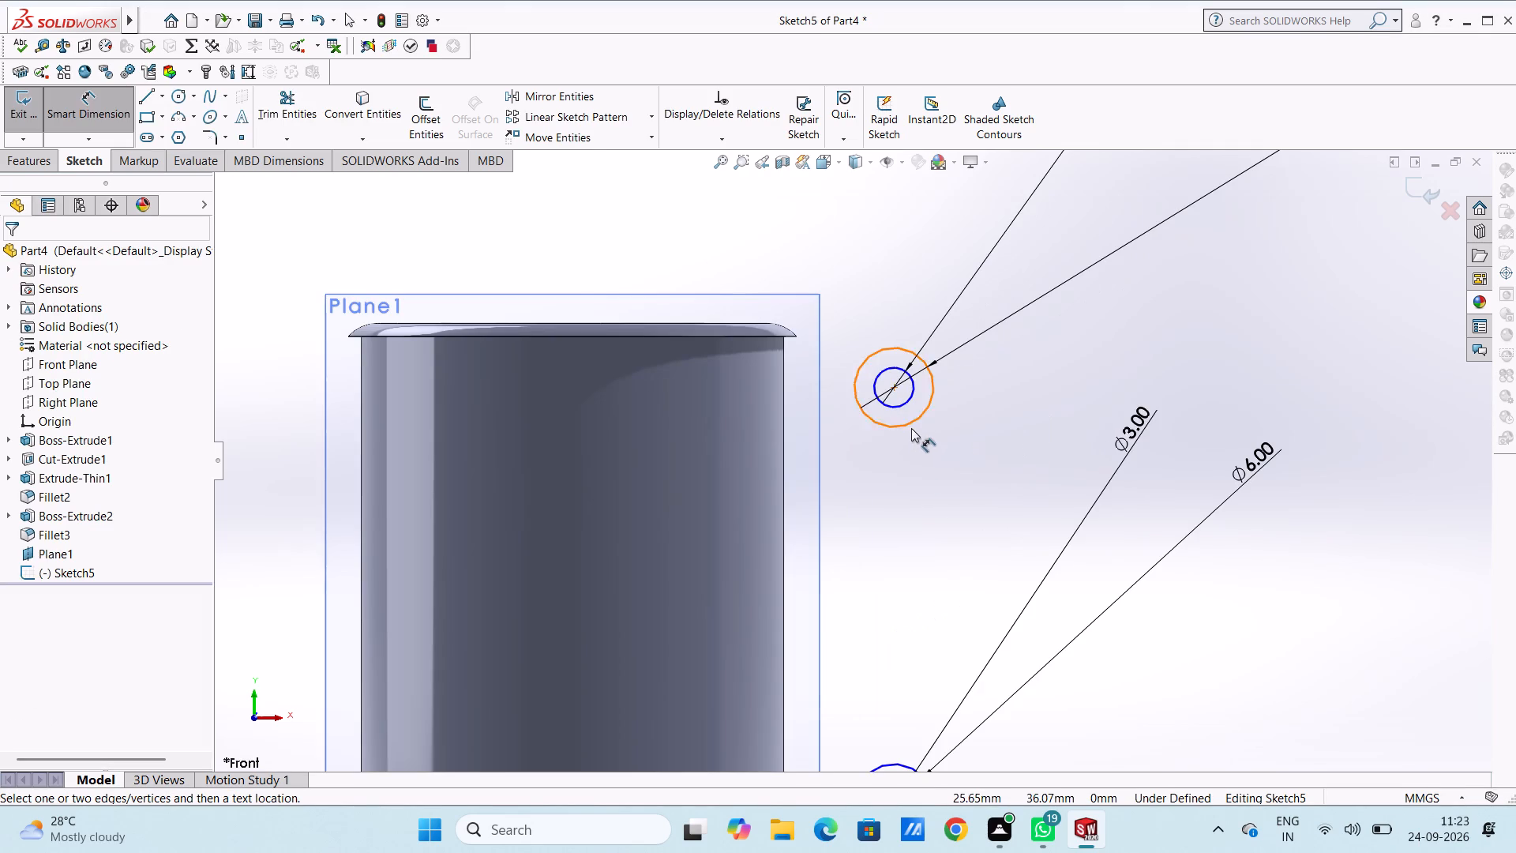
pyautogui.click(786, 403)
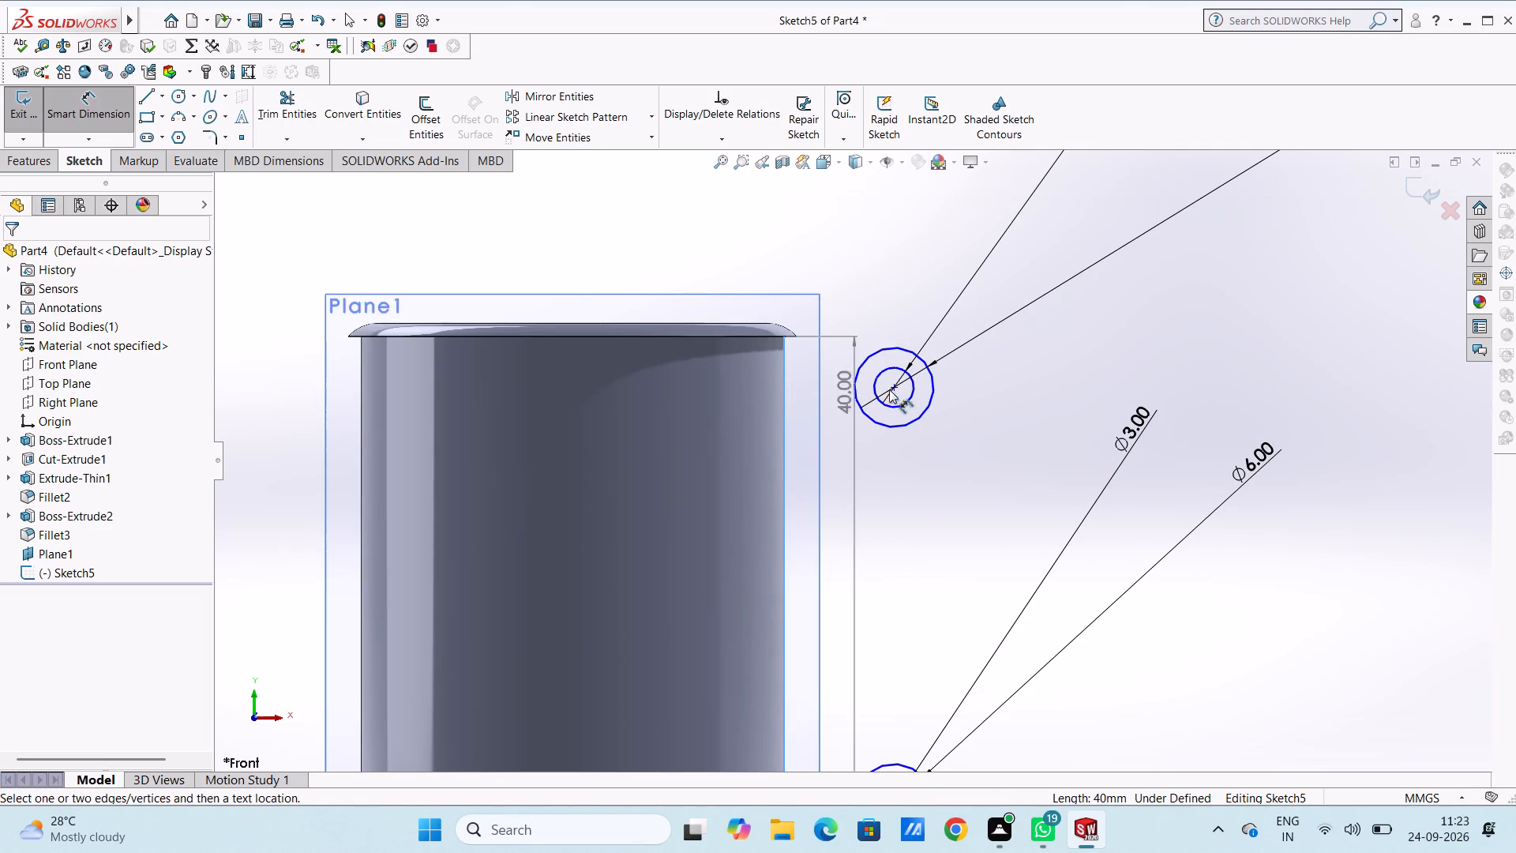
pyautogui.click(895, 387)
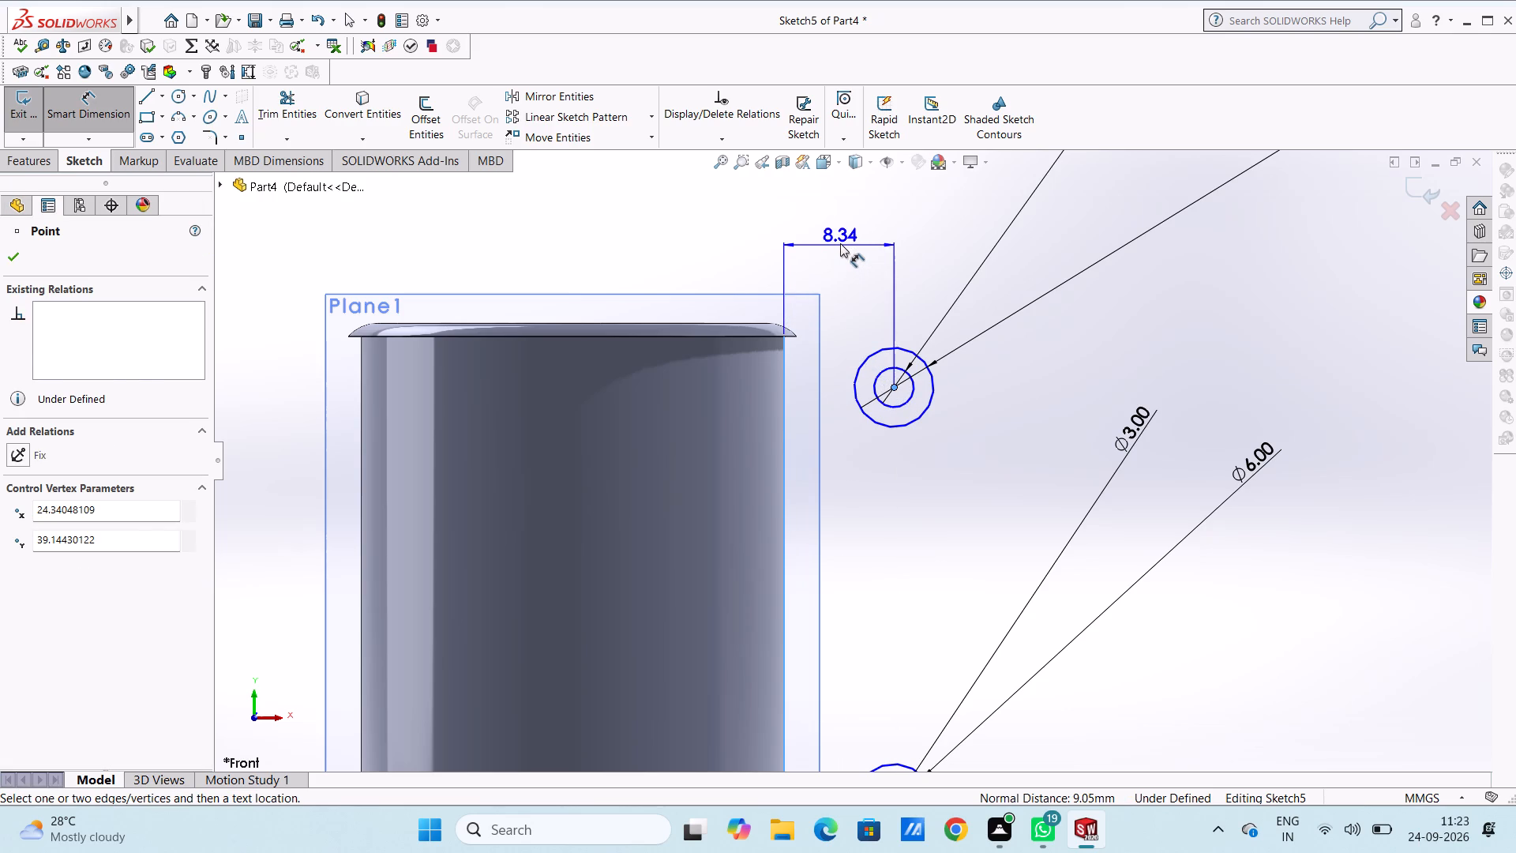
pyautogui.click(840, 243)
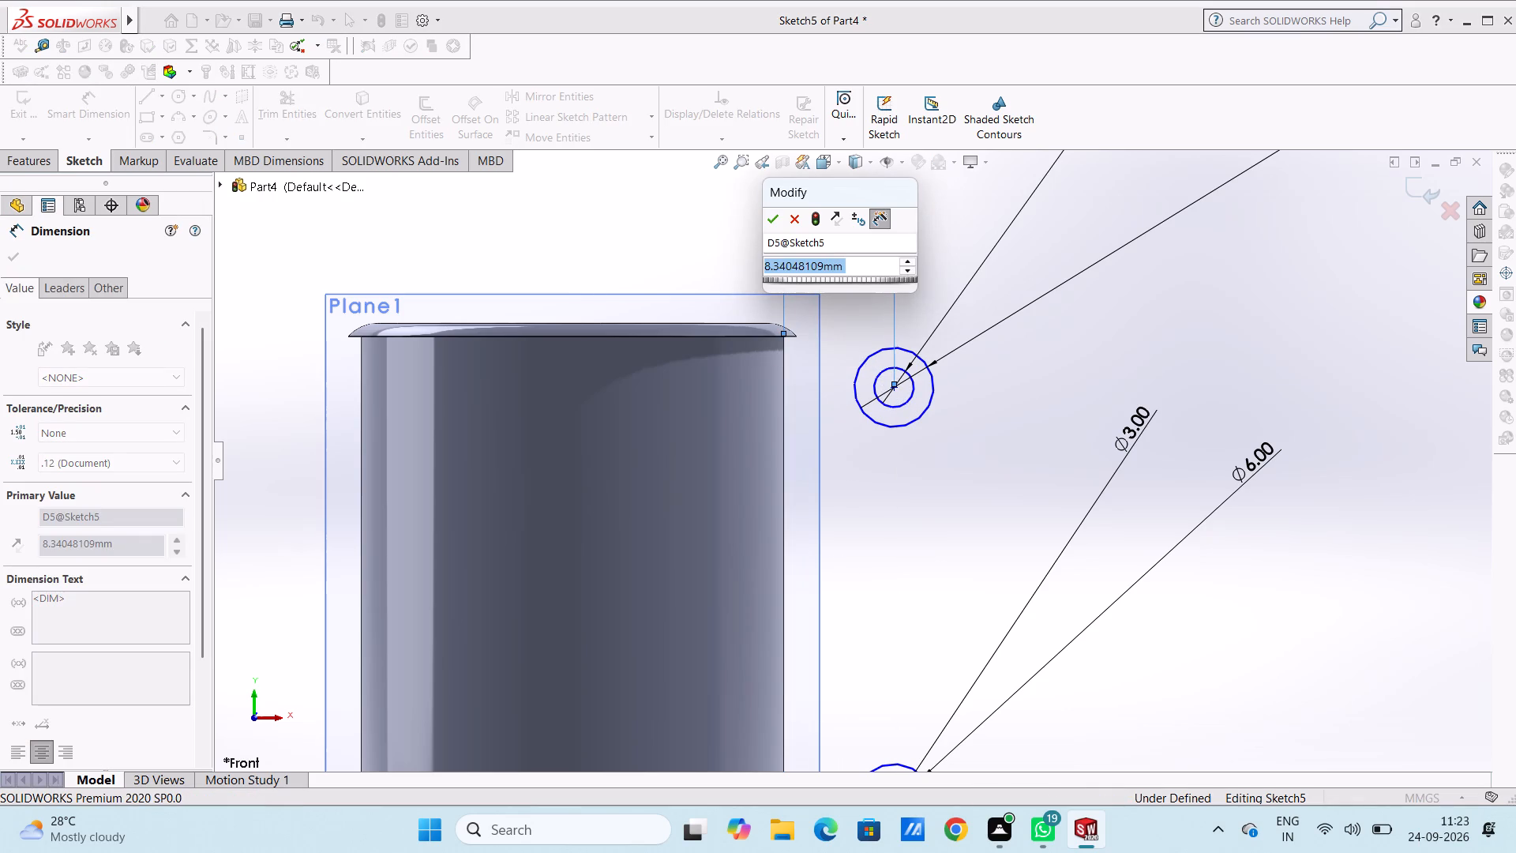
pyautogui.press('9')
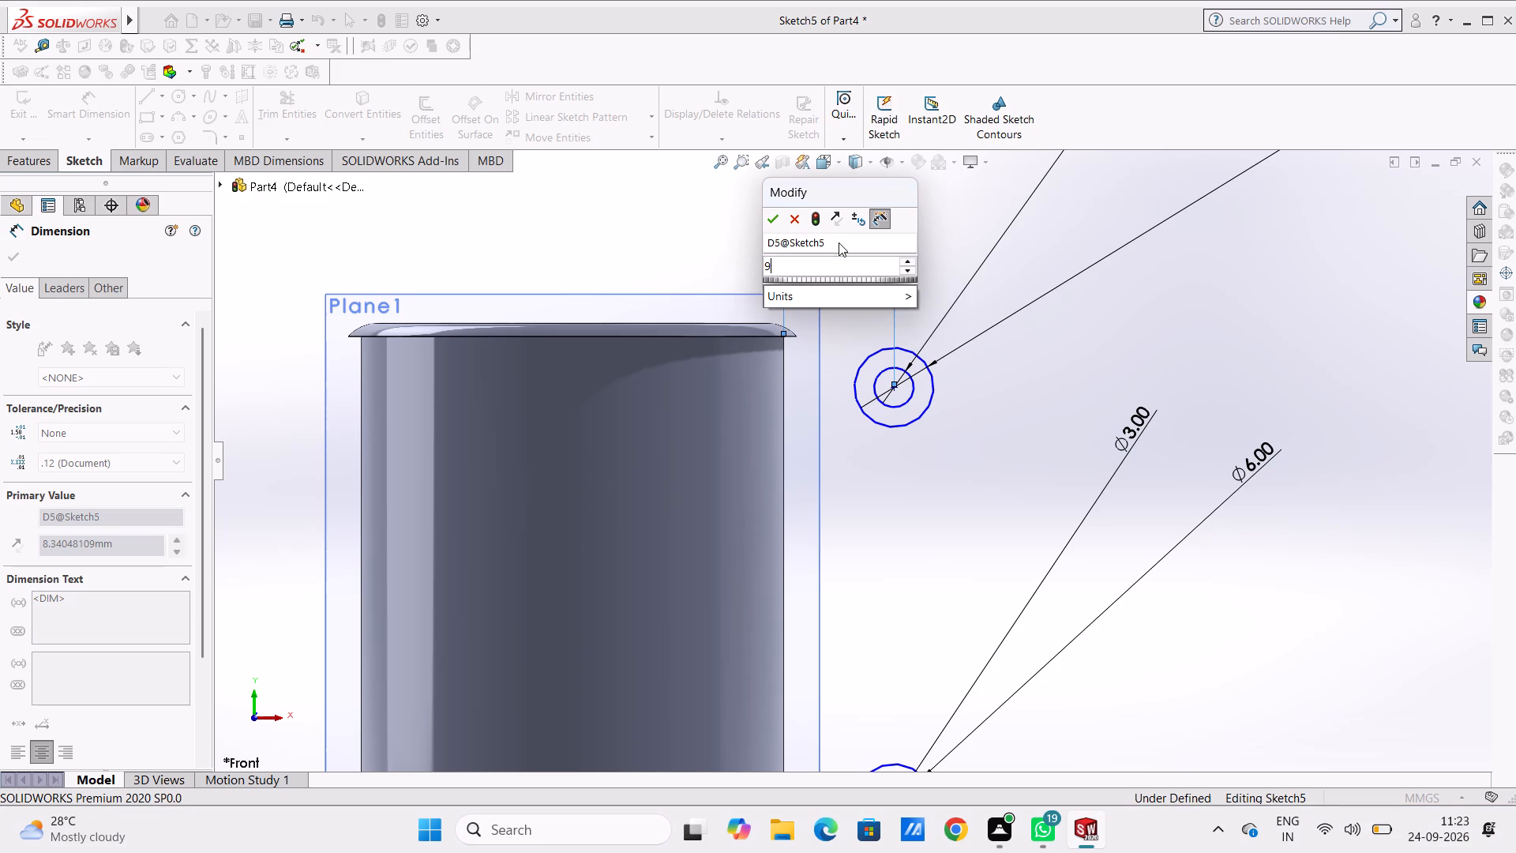
pyautogui.press('Return')
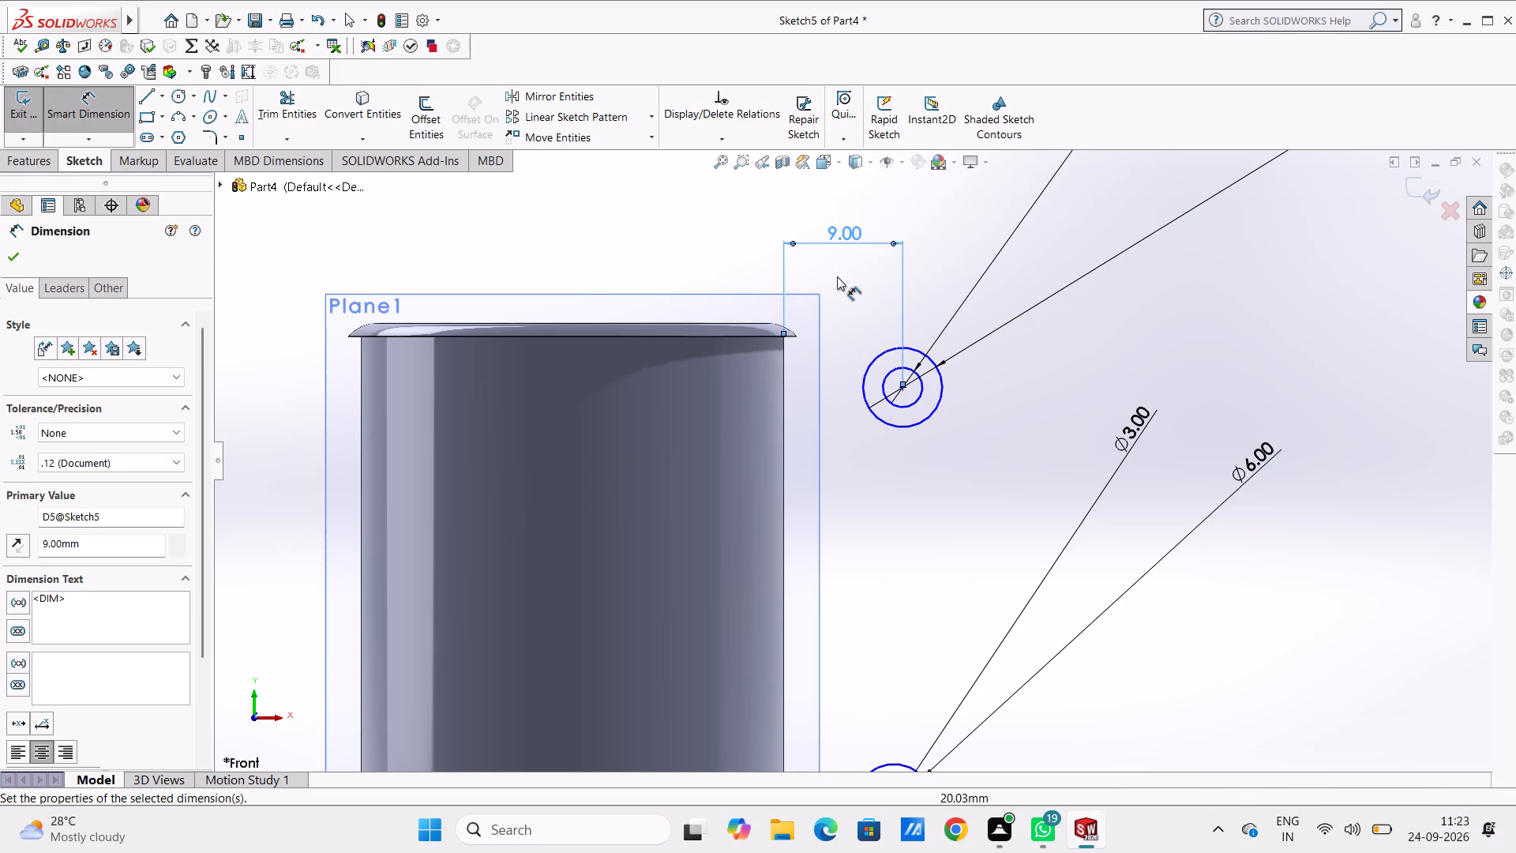
# Dimension the horizontal distance from the tube's outer side edge to the lower circles' centre as 9 mm.
pyautogui.click(837, 276)
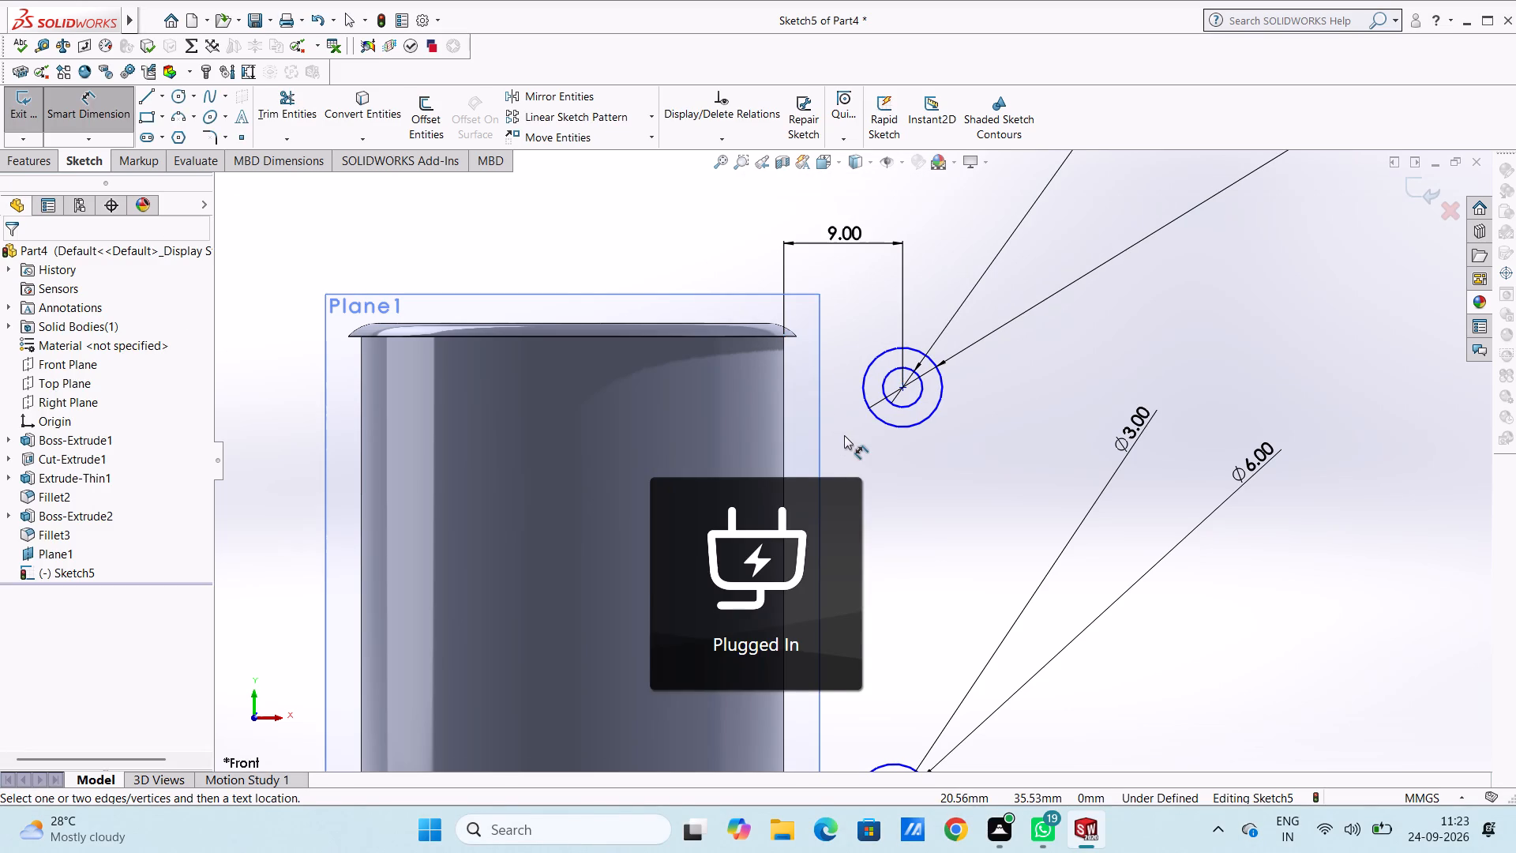
pyautogui.scroll(4, 844, 435)
pyautogui.scroll(4, 857, 543)
pyautogui.scroll(-2, 851, 531)
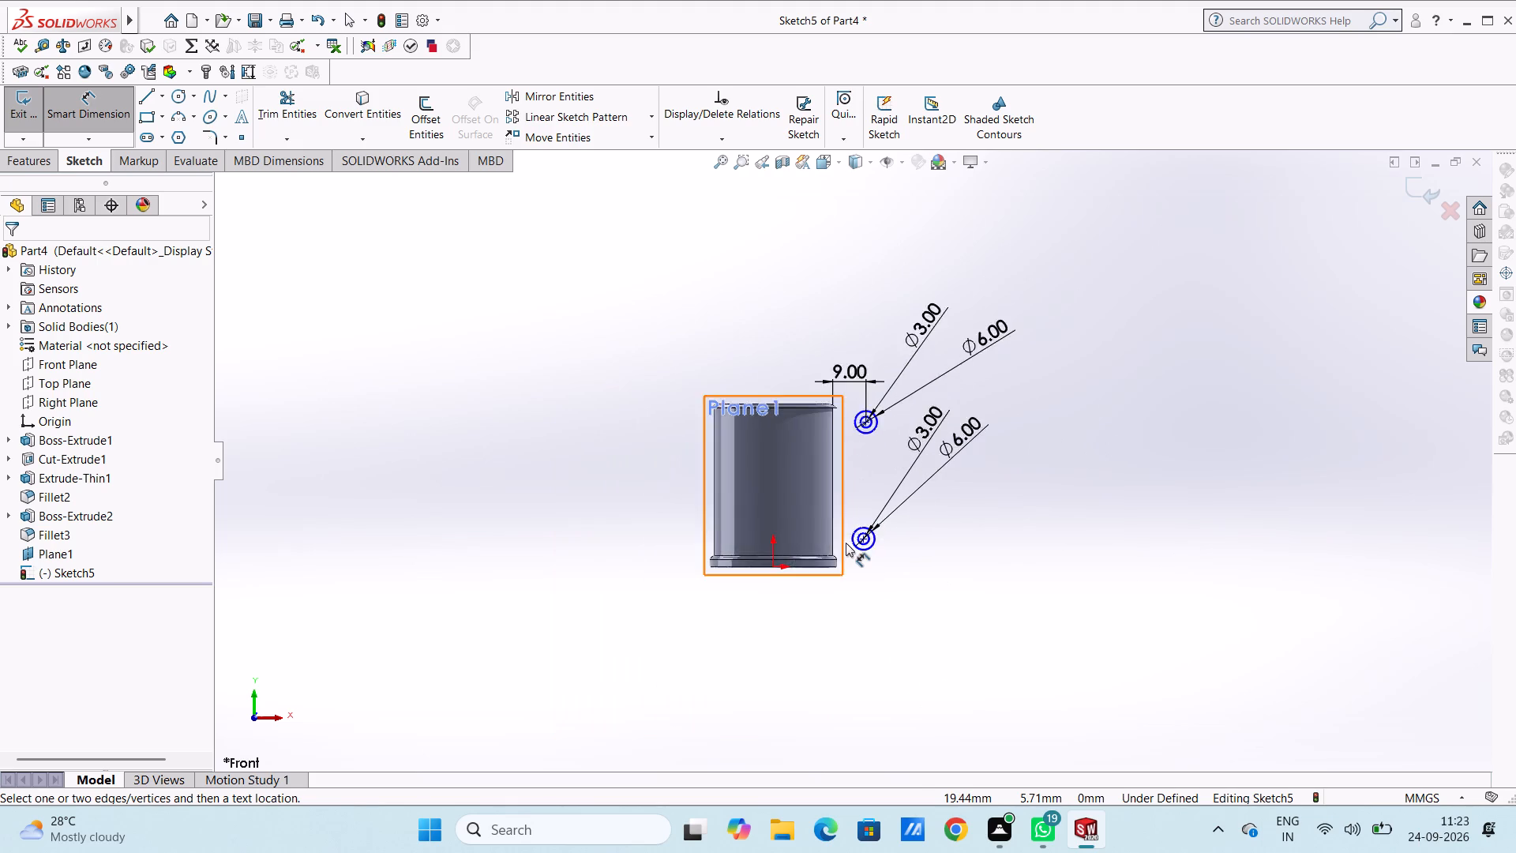
pyautogui.scroll(-1, 846, 543)
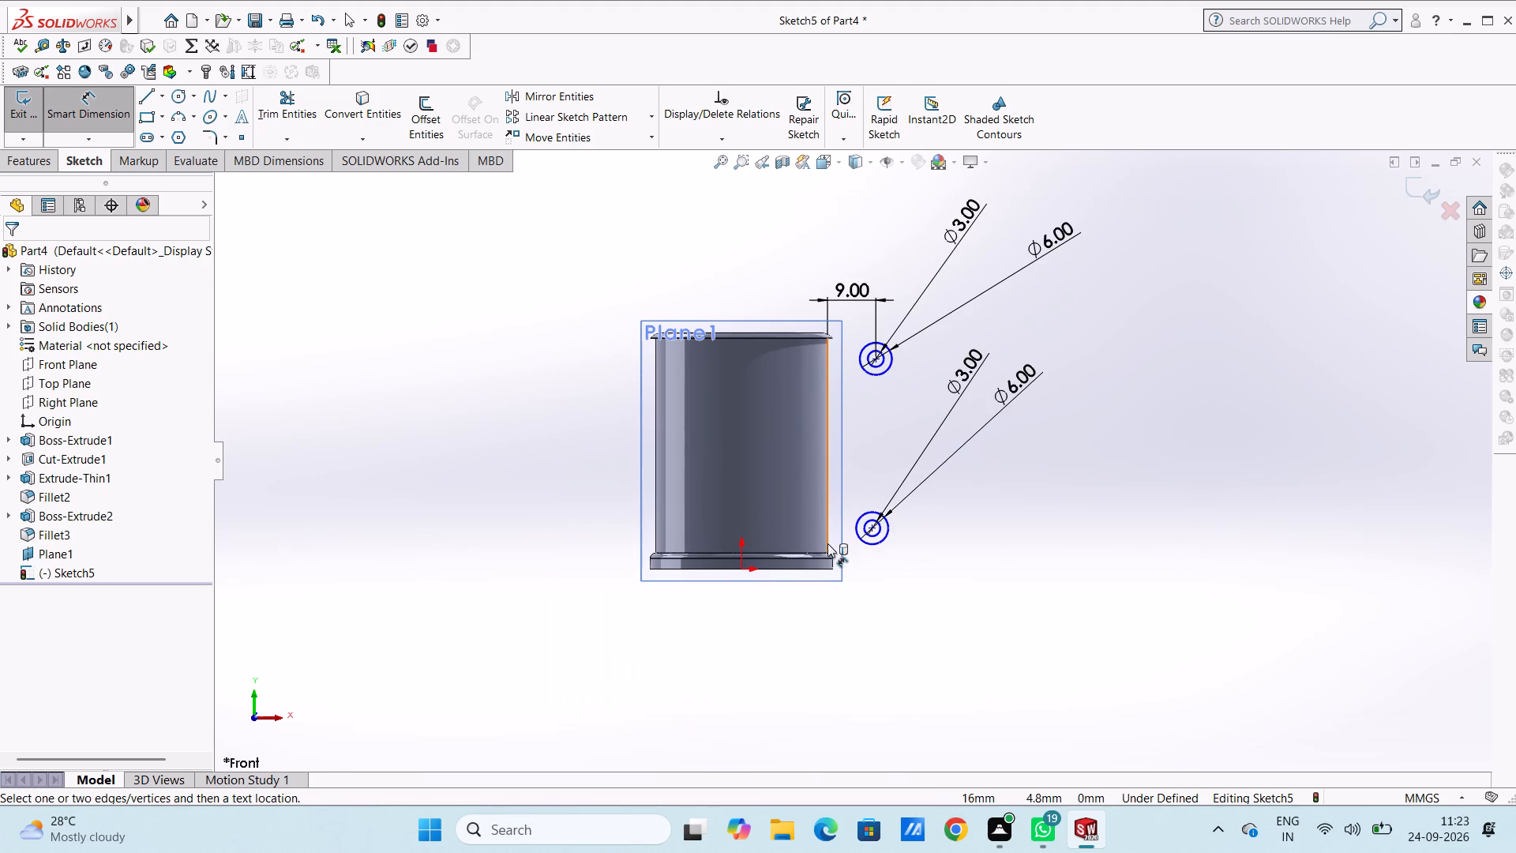
pyautogui.click(827, 543)
pyautogui.click(870, 526)
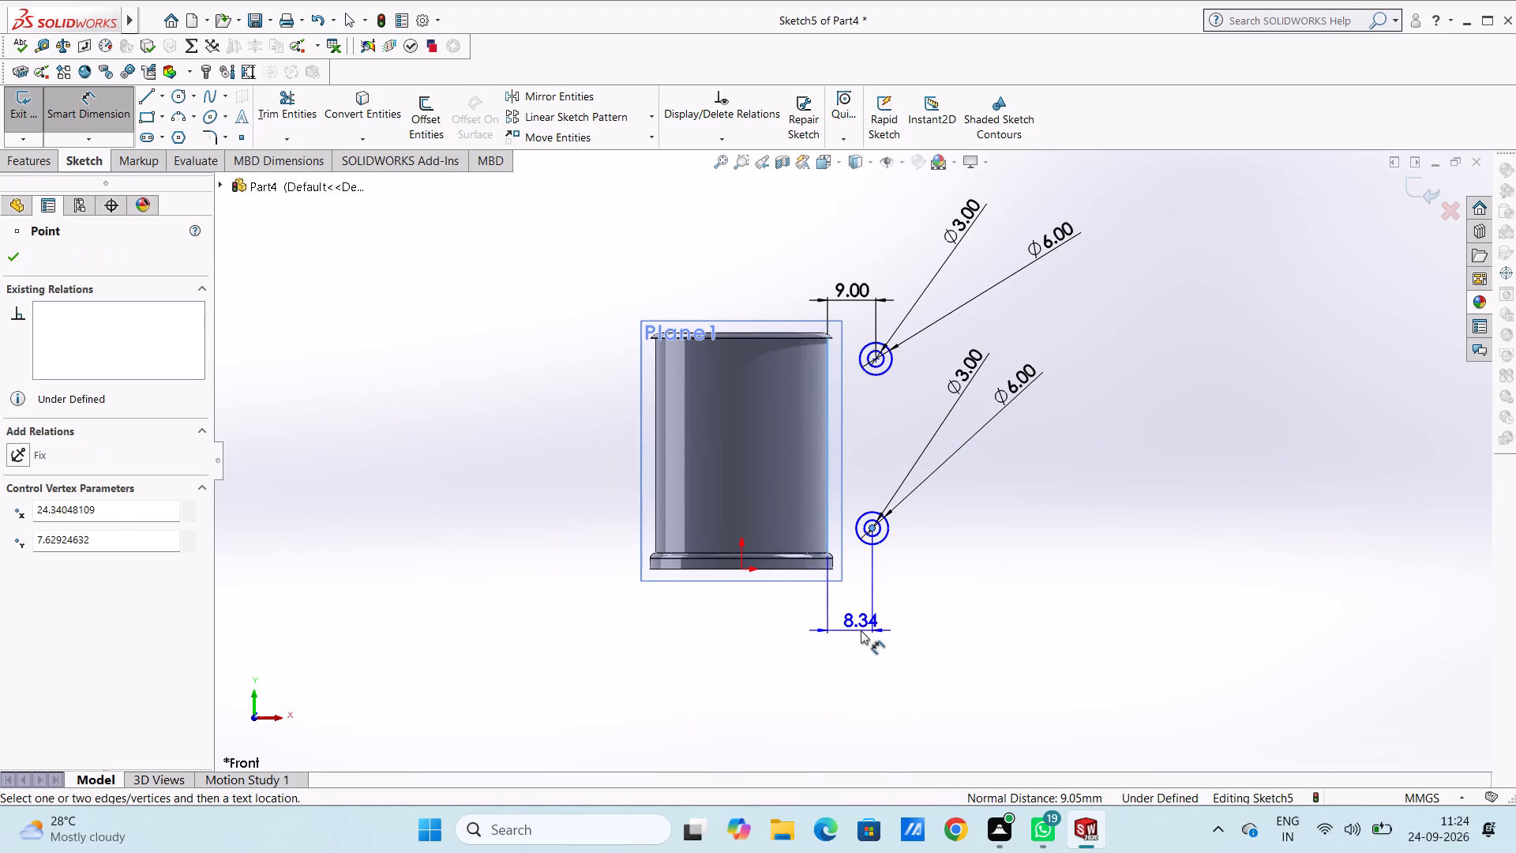
pyautogui.click(861, 630)
pyautogui.press('9')
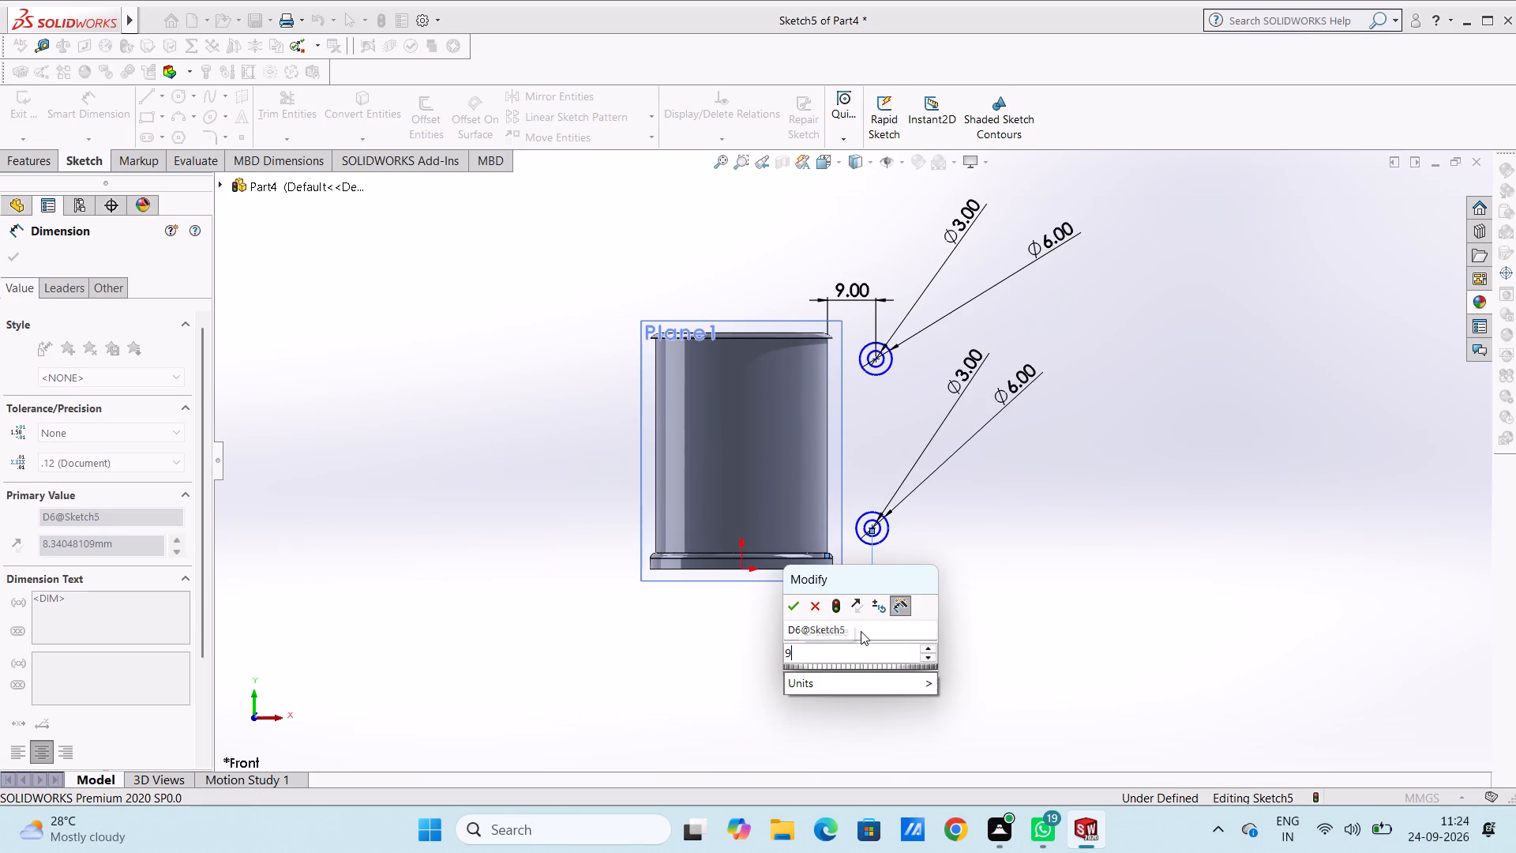
pyautogui.press('Return')
pyautogui.click(909, 578)
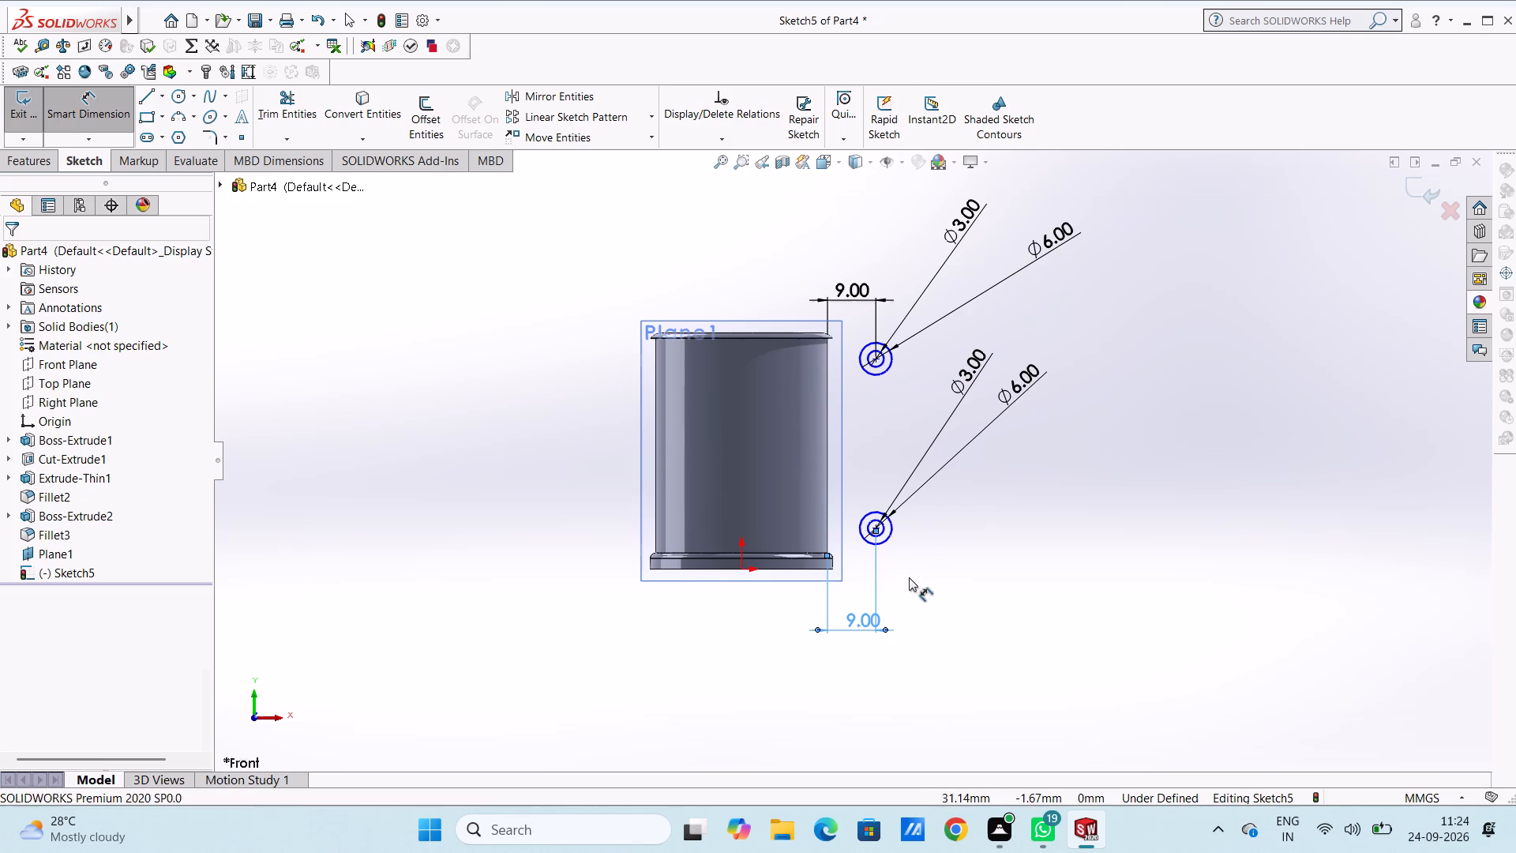
# Dimension the vertical distance from the top flange's upper edge to the upper circles' centre as 4.5 mm.
pyautogui.scroll(-4, 888, 389)
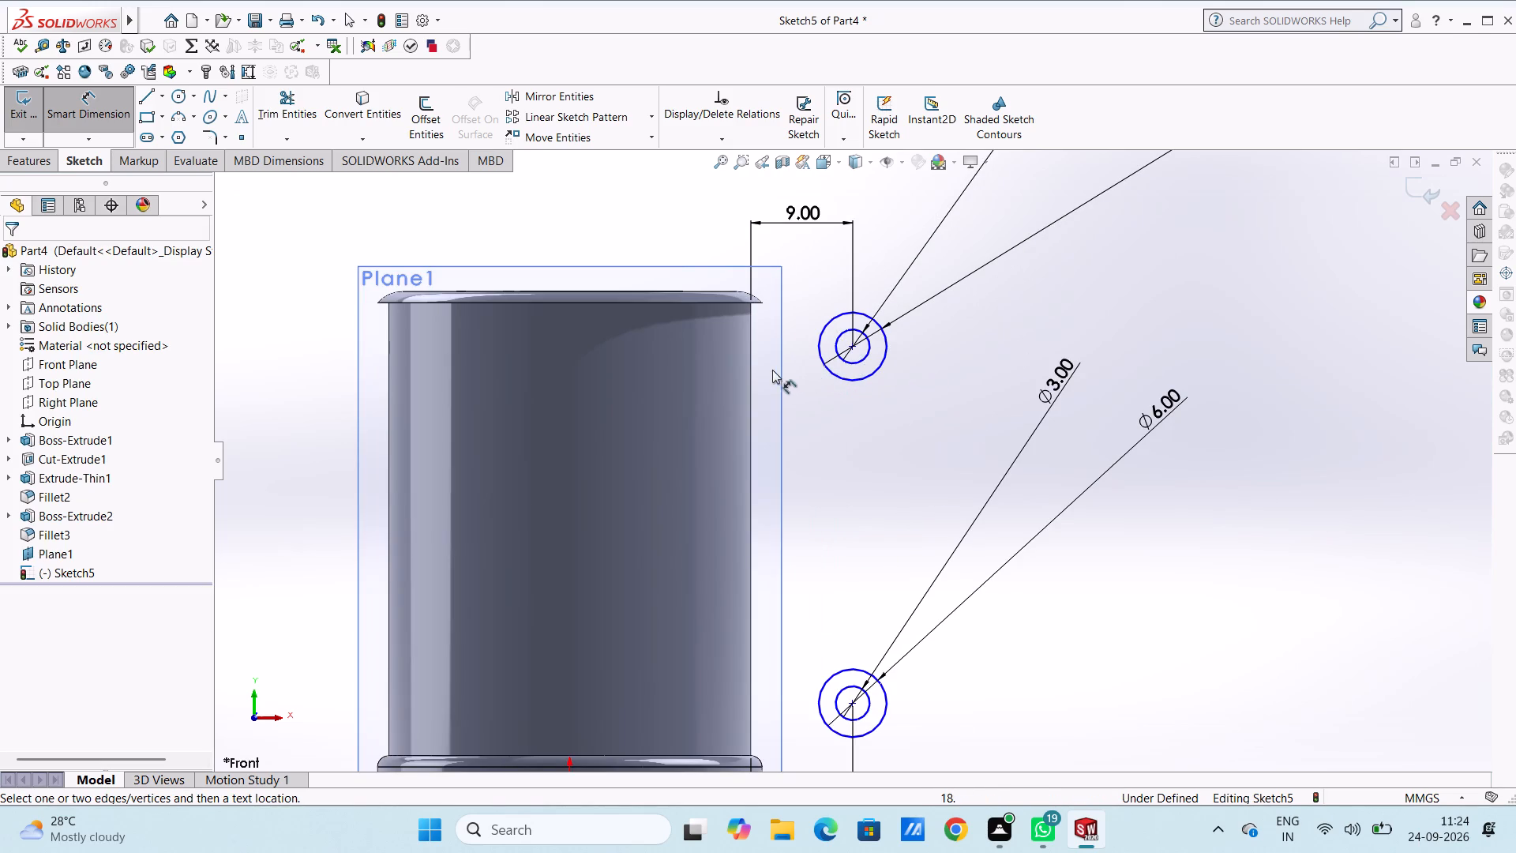
pyautogui.click(722, 289)
pyautogui.click(854, 347)
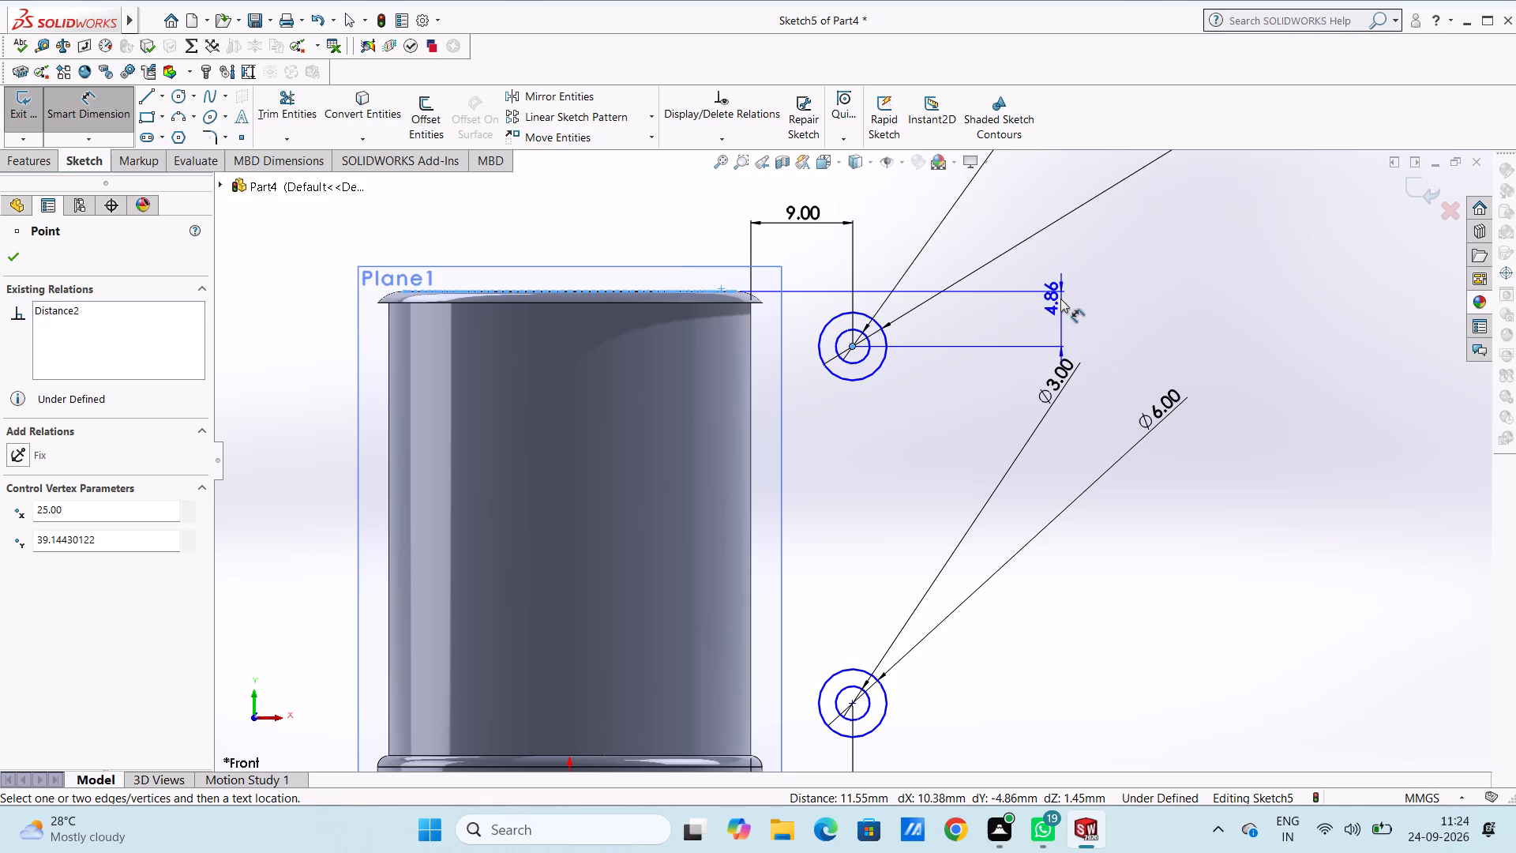
pyautogui.click(1054, 299)
pyautogui.write('4.5')
pyautogui.press('Return')
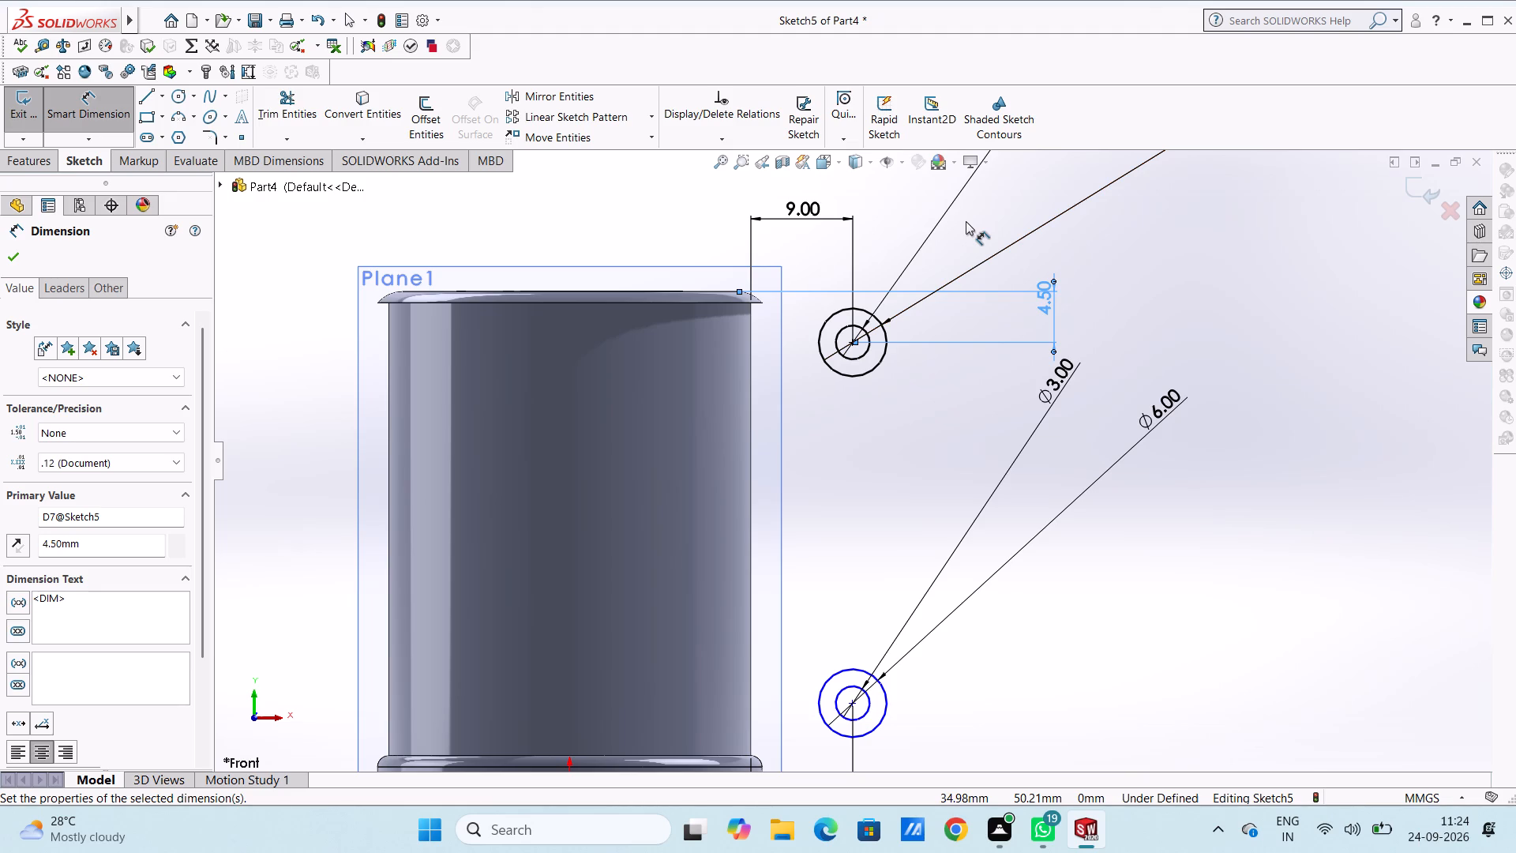
pyautogui.click(966, 221)
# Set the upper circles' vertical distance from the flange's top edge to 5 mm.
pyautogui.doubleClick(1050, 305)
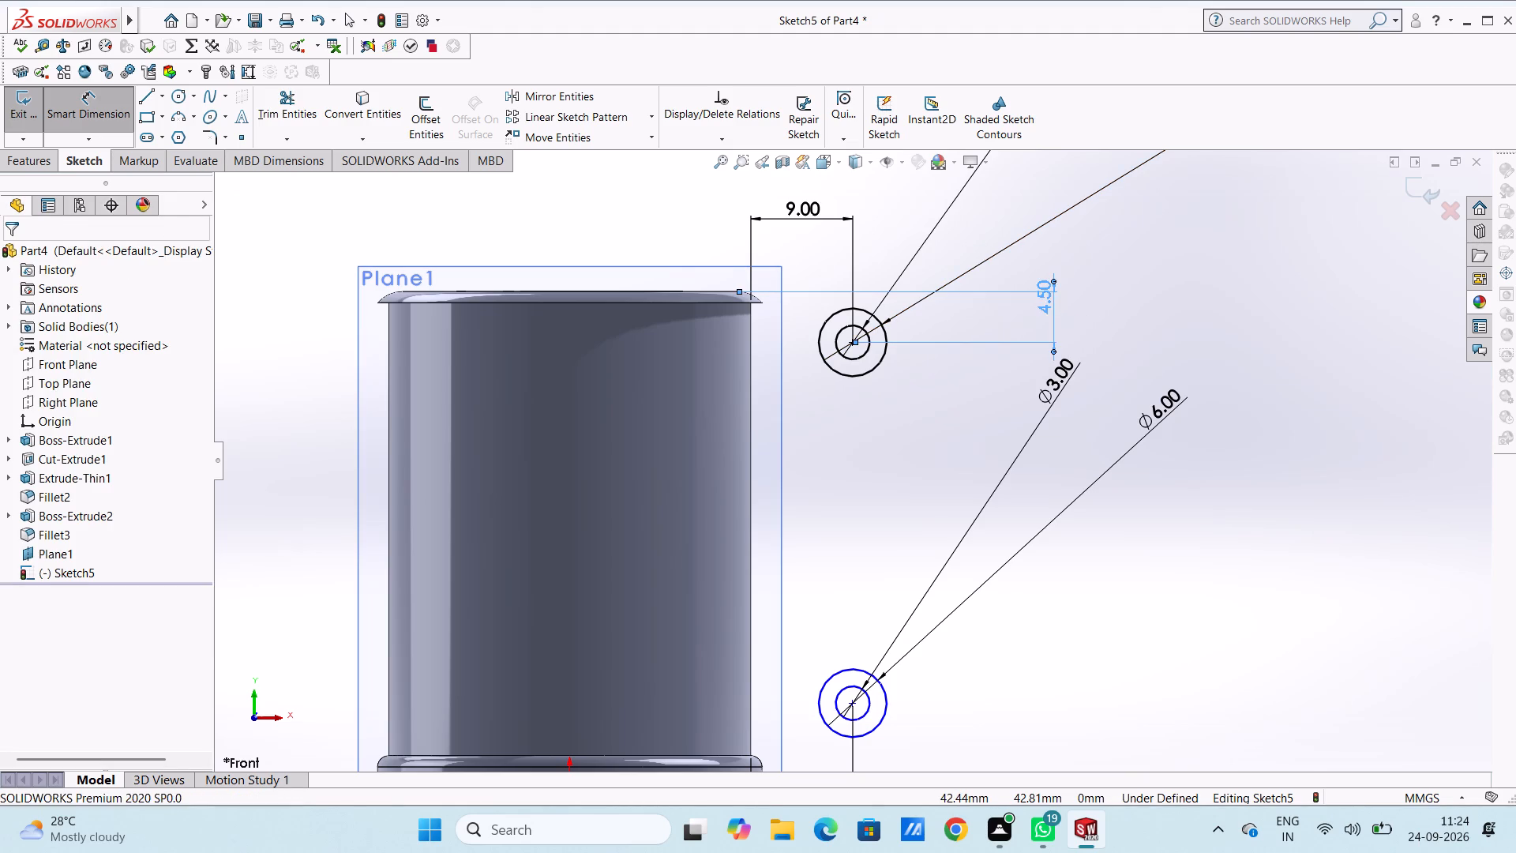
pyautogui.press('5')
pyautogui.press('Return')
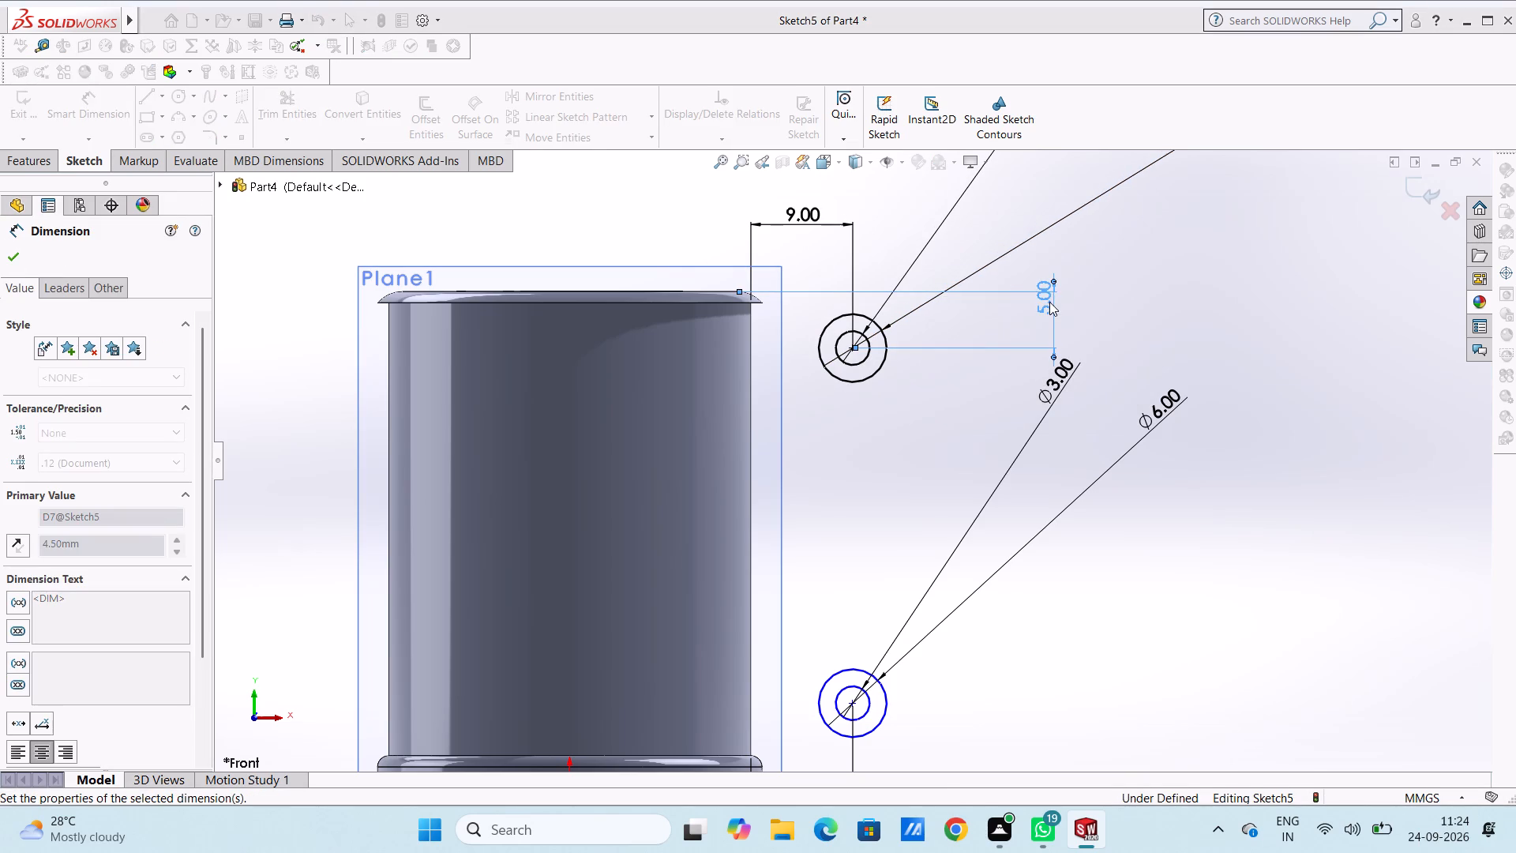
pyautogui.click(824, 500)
# Dimension the vertical distance from the base ring's lower fillet edge to the lower circles' centre as 5 mm.
pyautogui.scroll(4, 823, 491)
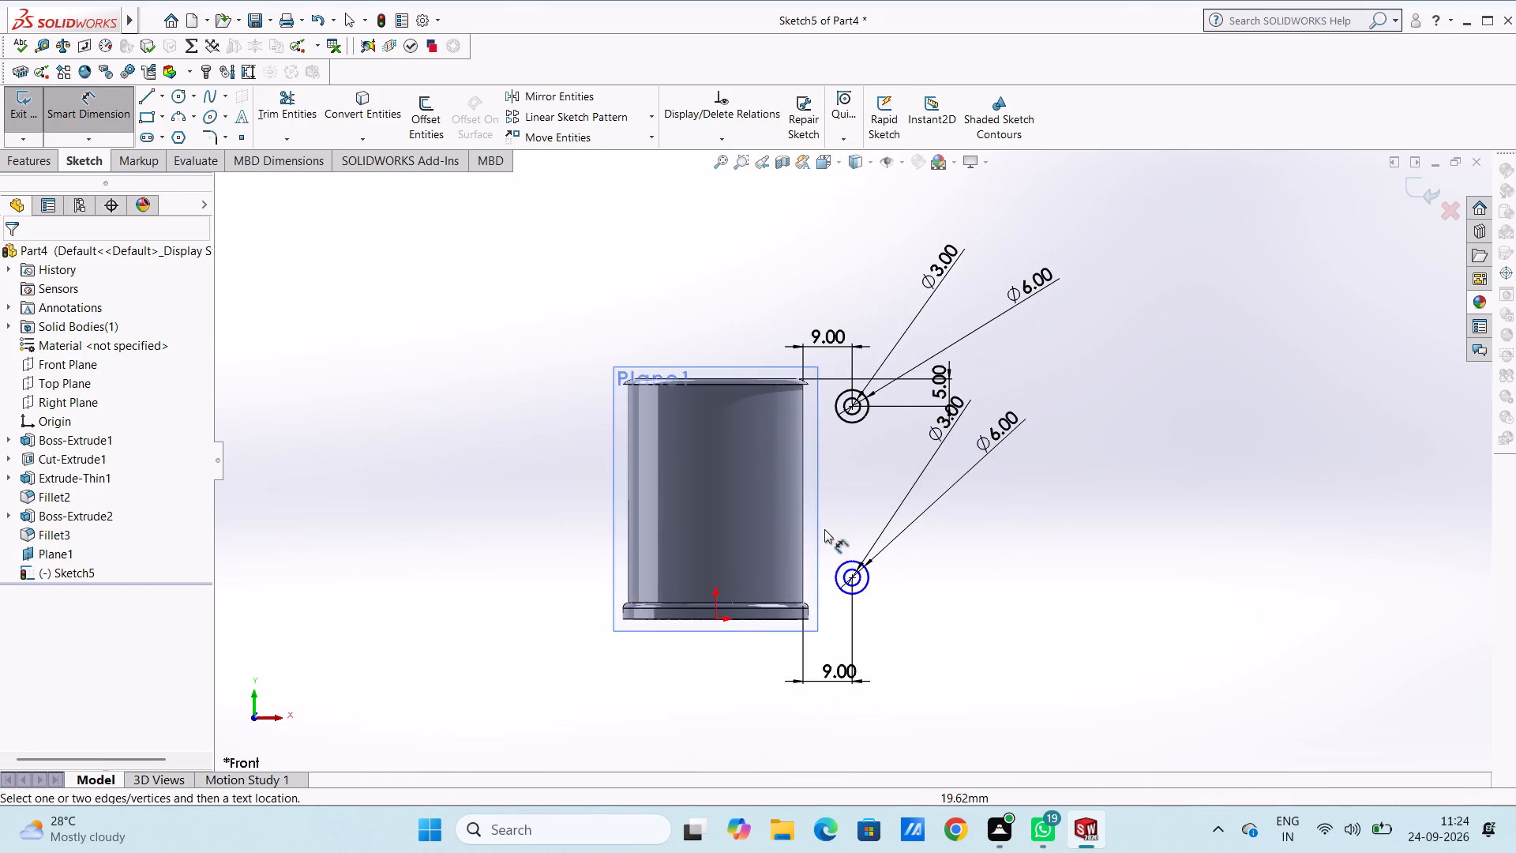
pyautogui.scroll(-4, 837, 639)
pyautogui.scroll(-1, 767, 509)
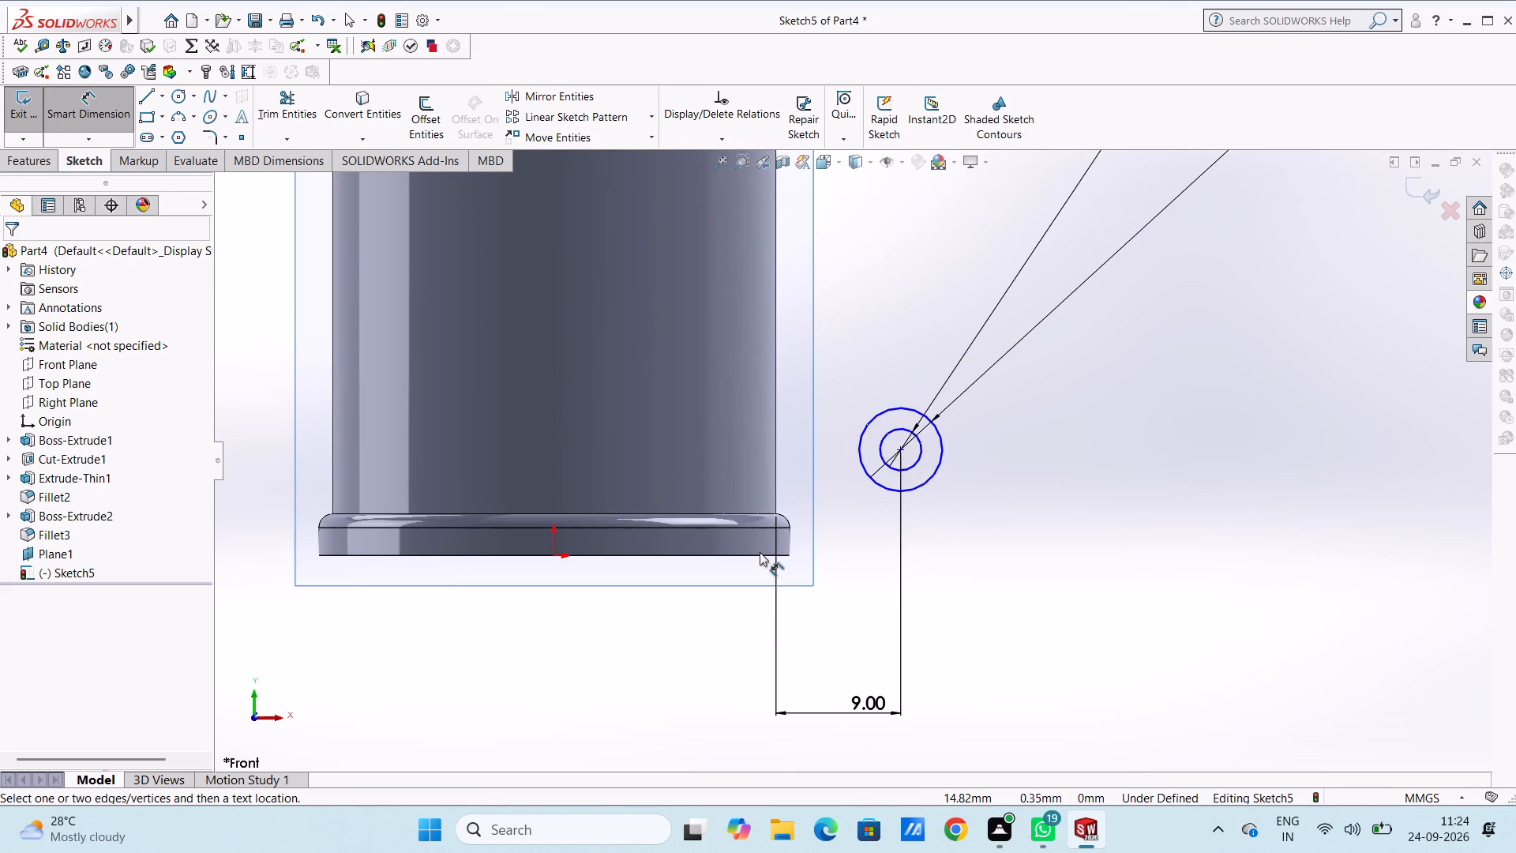
pyautogui.click(576, 528)
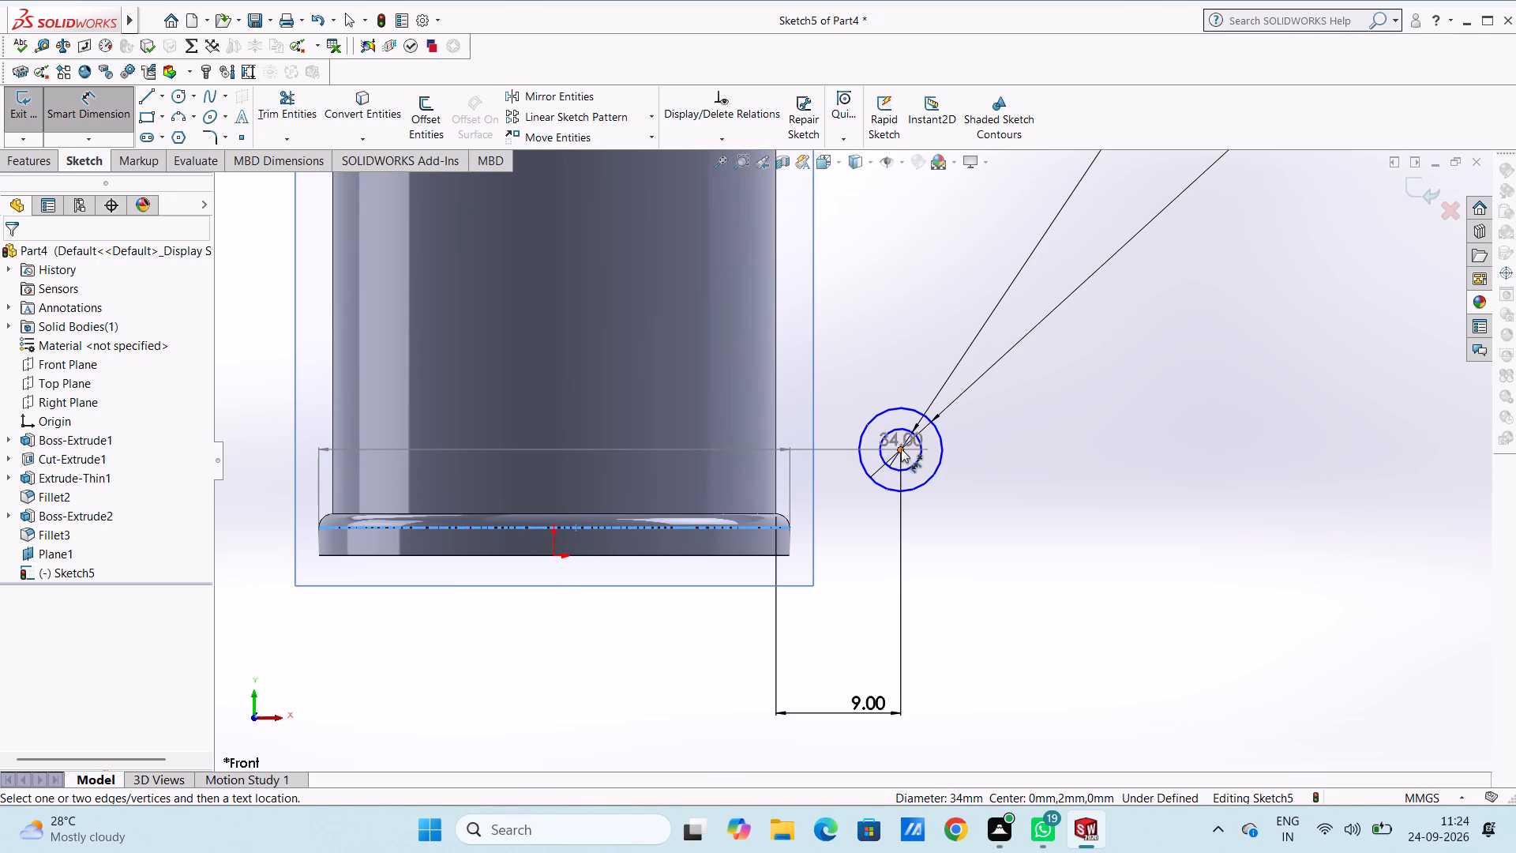
pyautogui.click(901, 445)
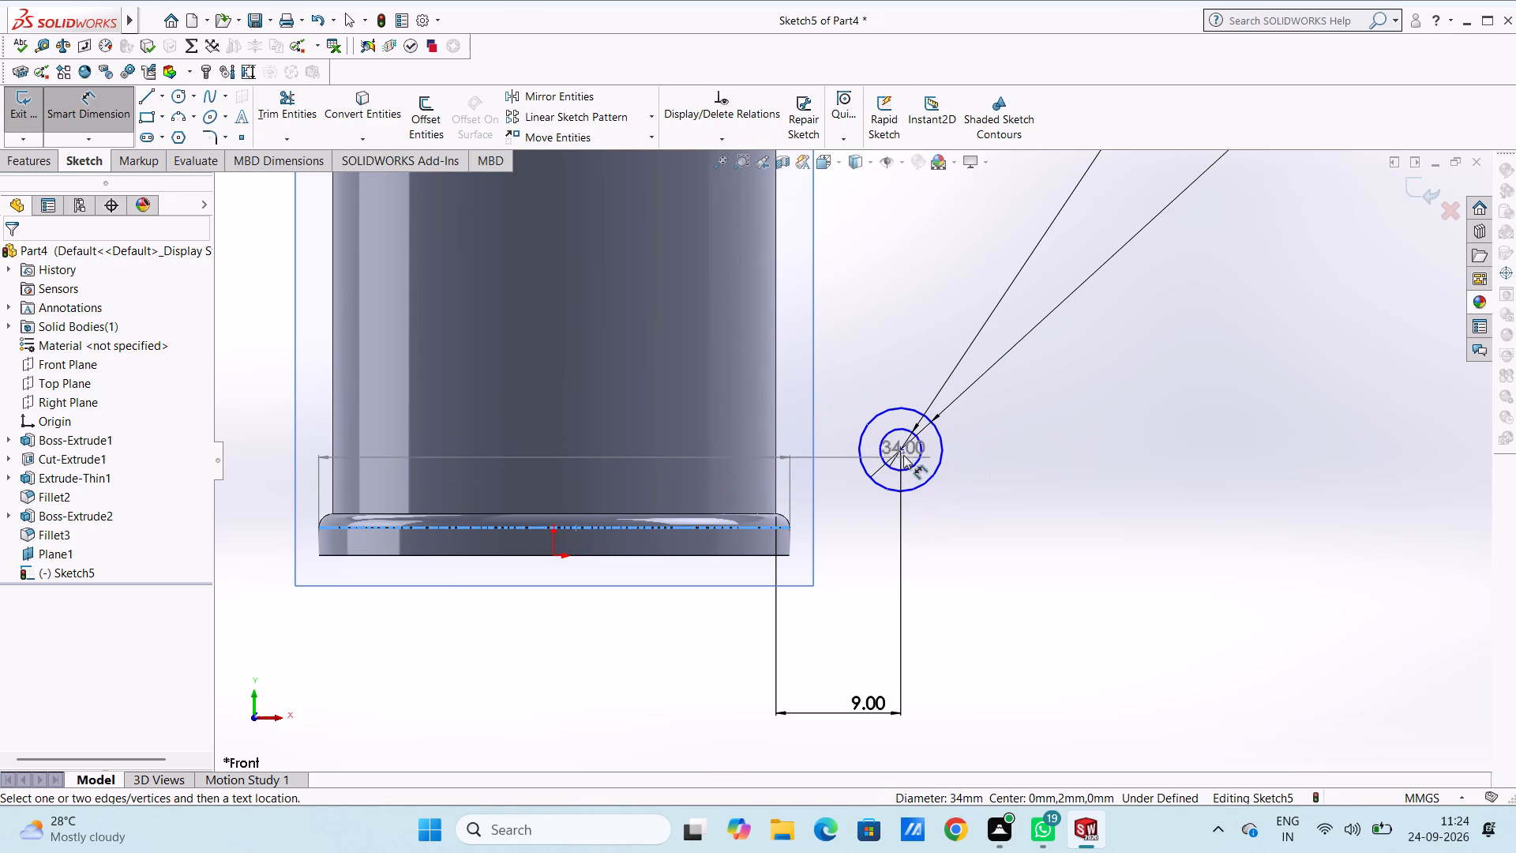
pyautogui.click(901, 448)
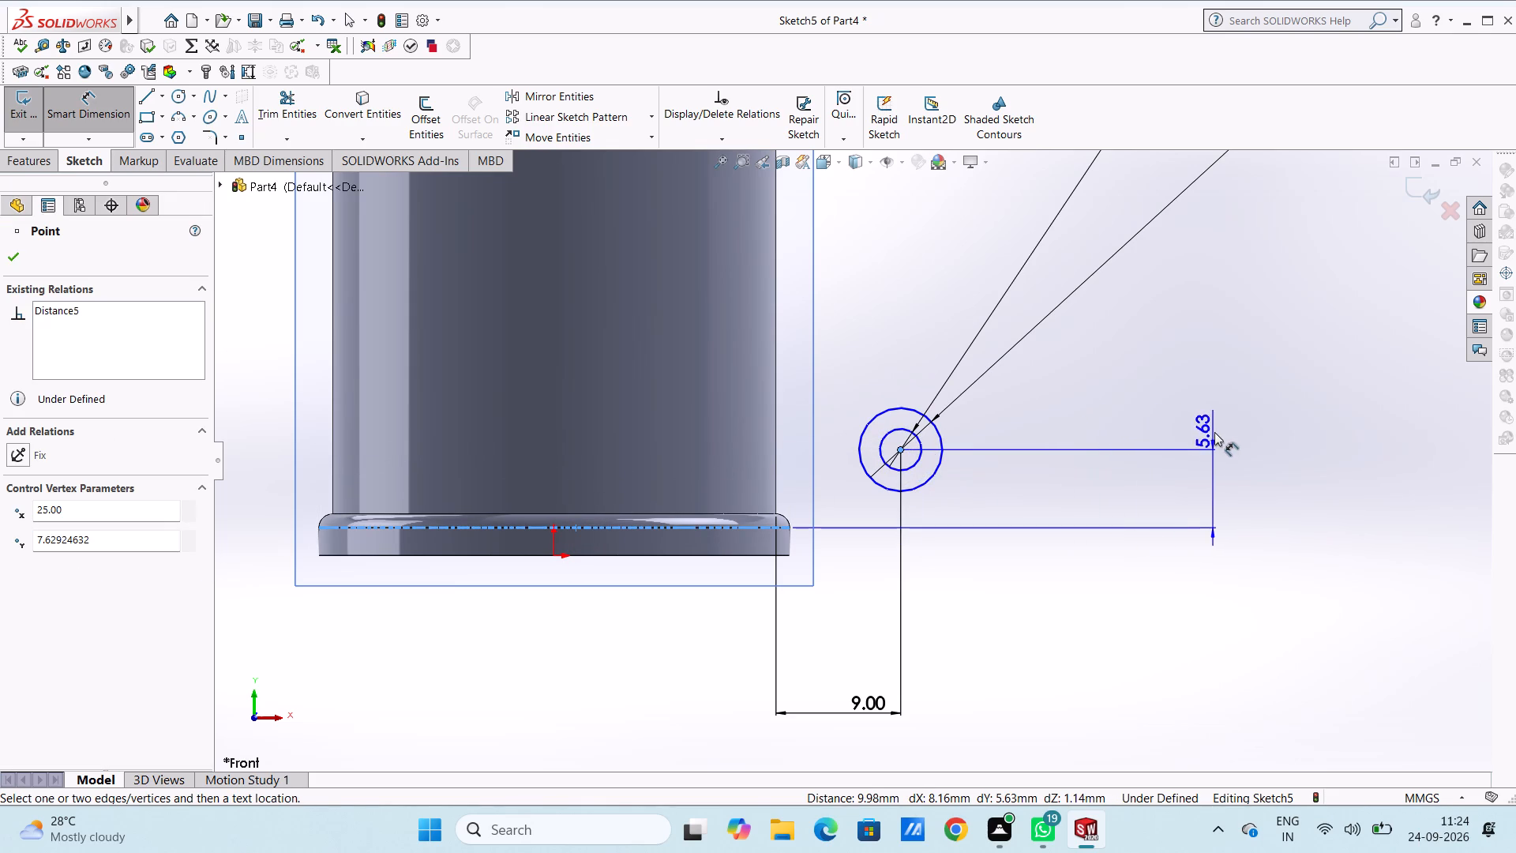
pyautogui.click(1243, 432)
pyautogui.press('5')
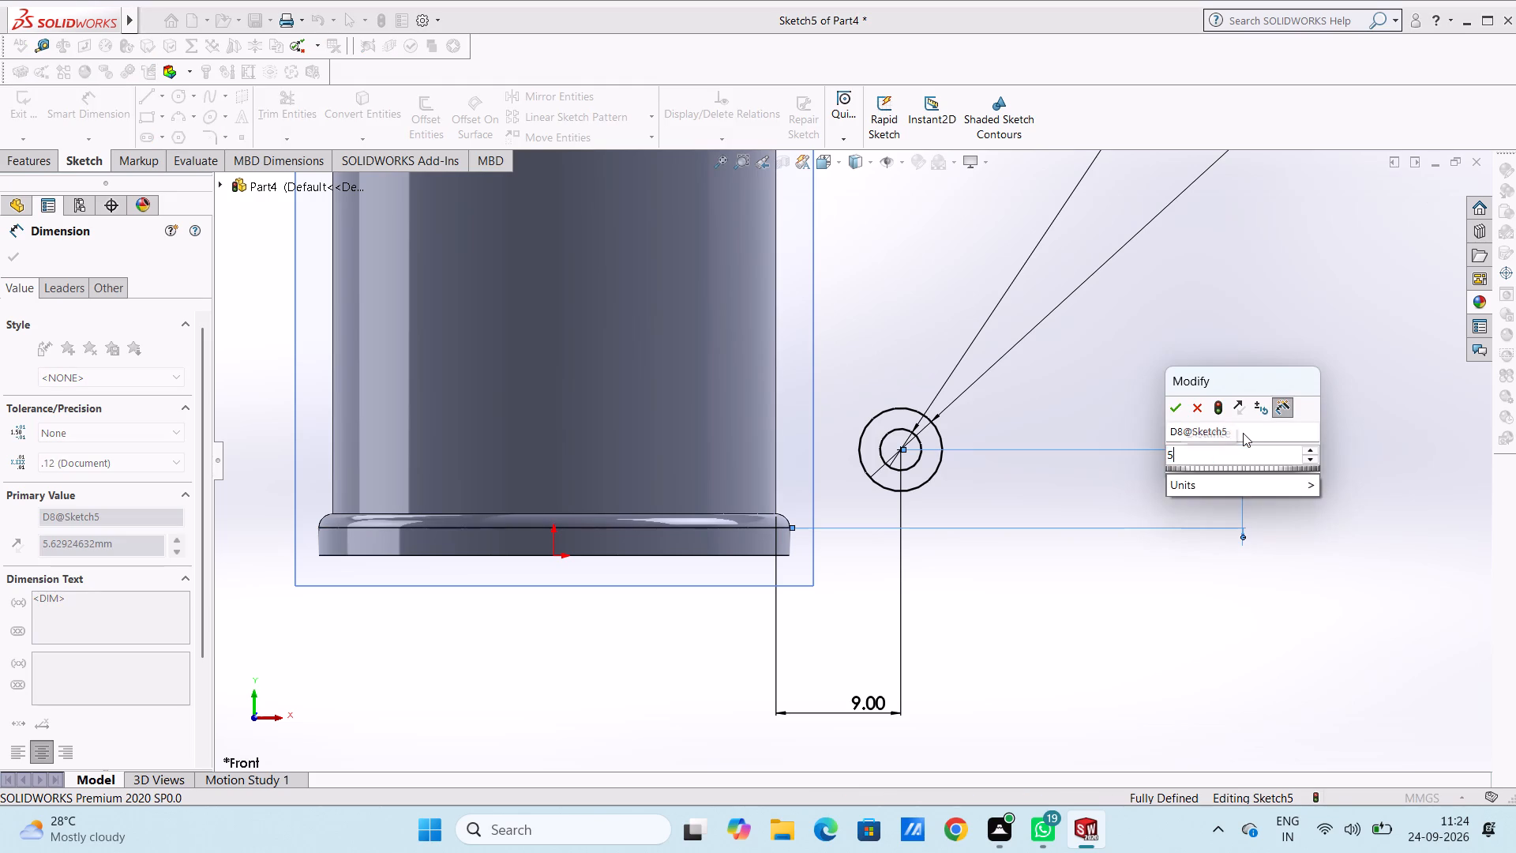
pyautogui.press('Return')
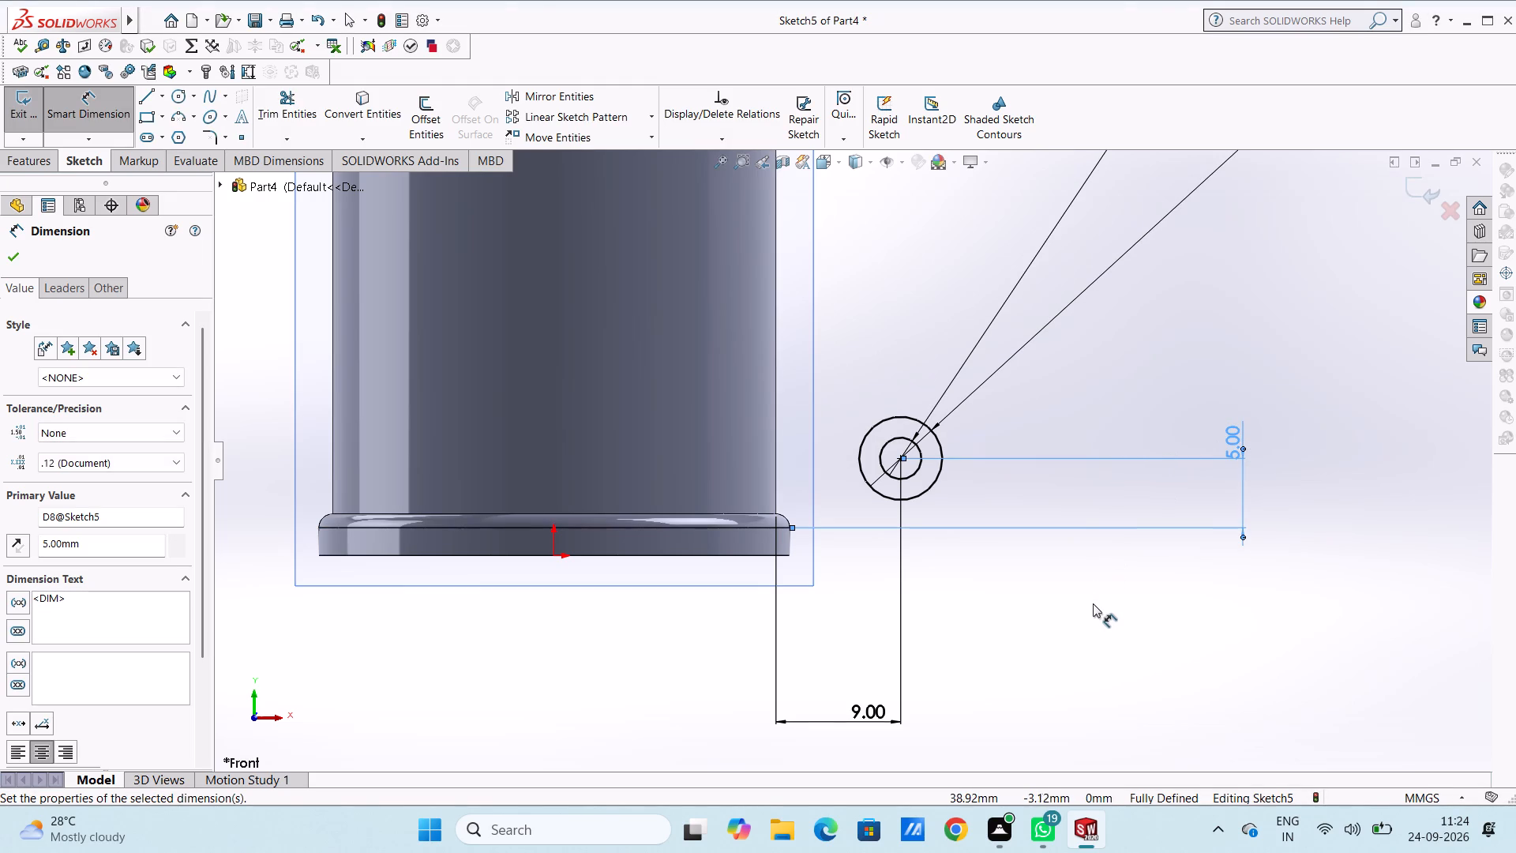
pyautogui.click(1134, 505)
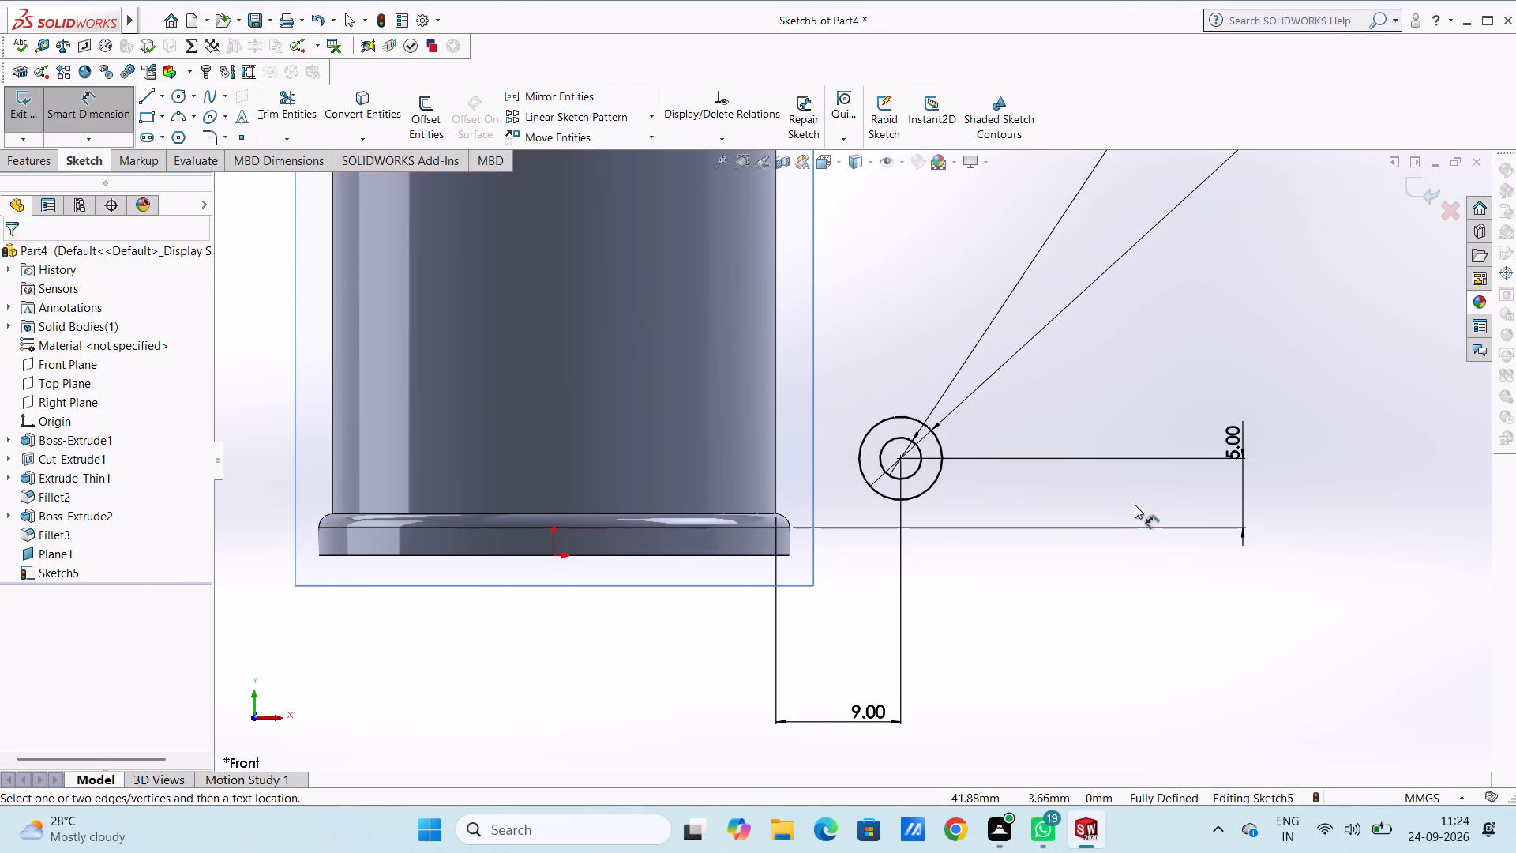
# Set the lower circles' vertical distance from the base ring edge to 6 mm.
pyautogui.doubleClick(1241, 472)
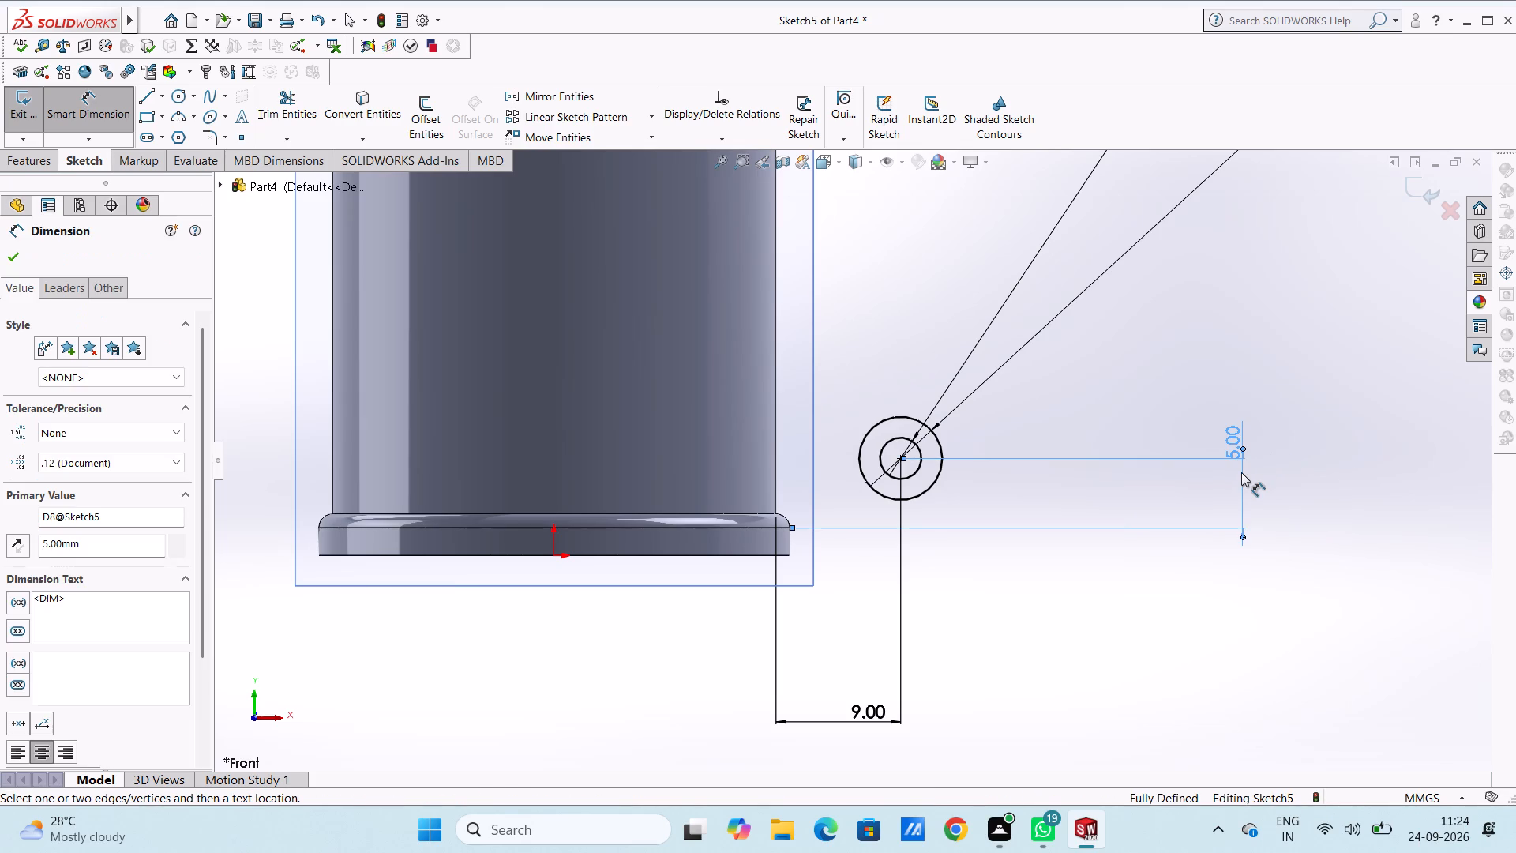
pyautogui.click(1270, 380)
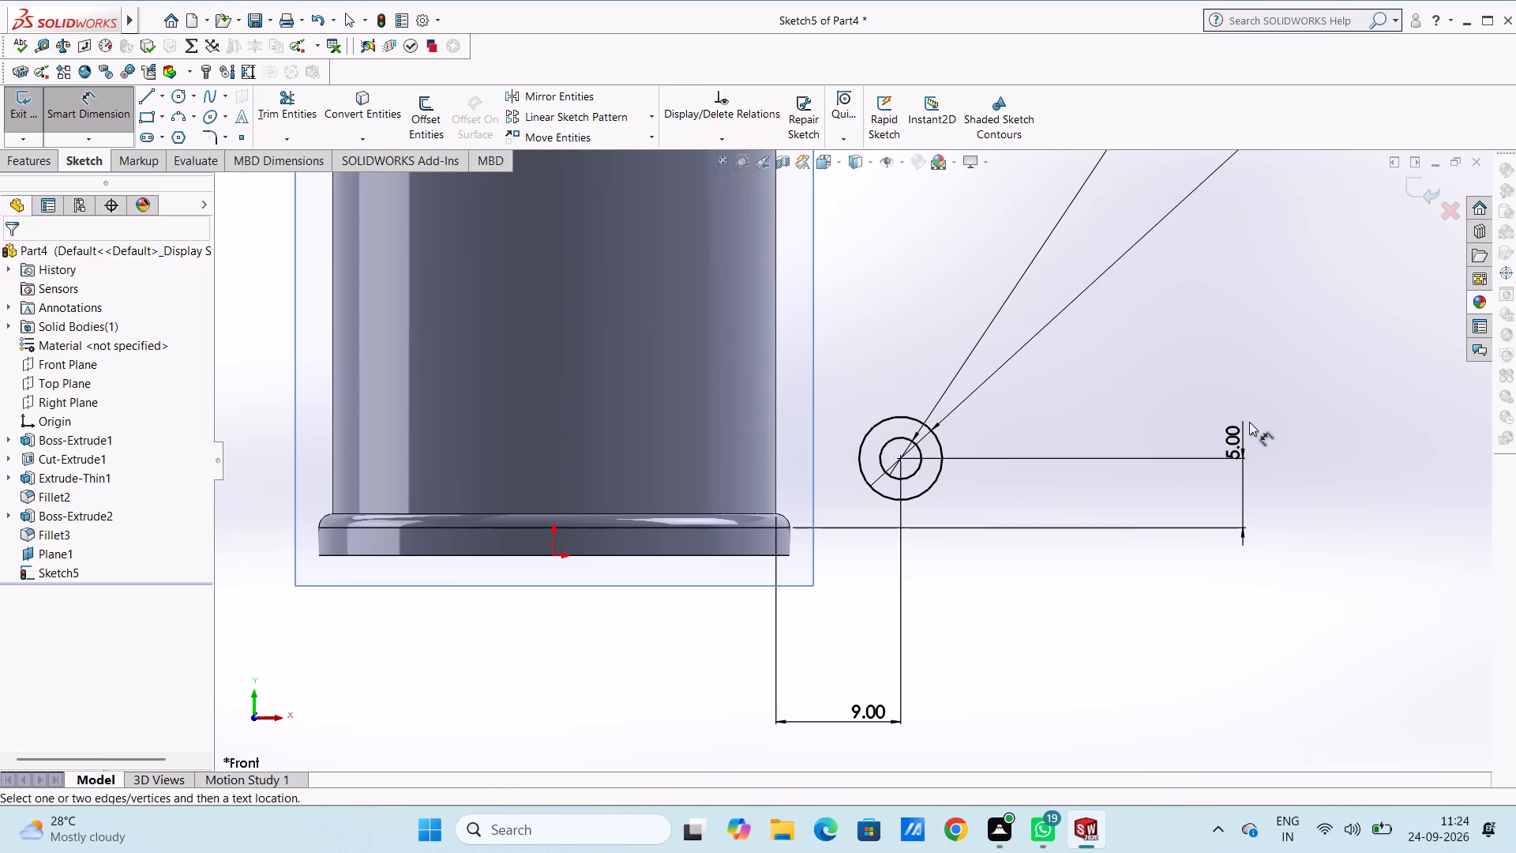
pyautogui.doubleClick(1235, 446)
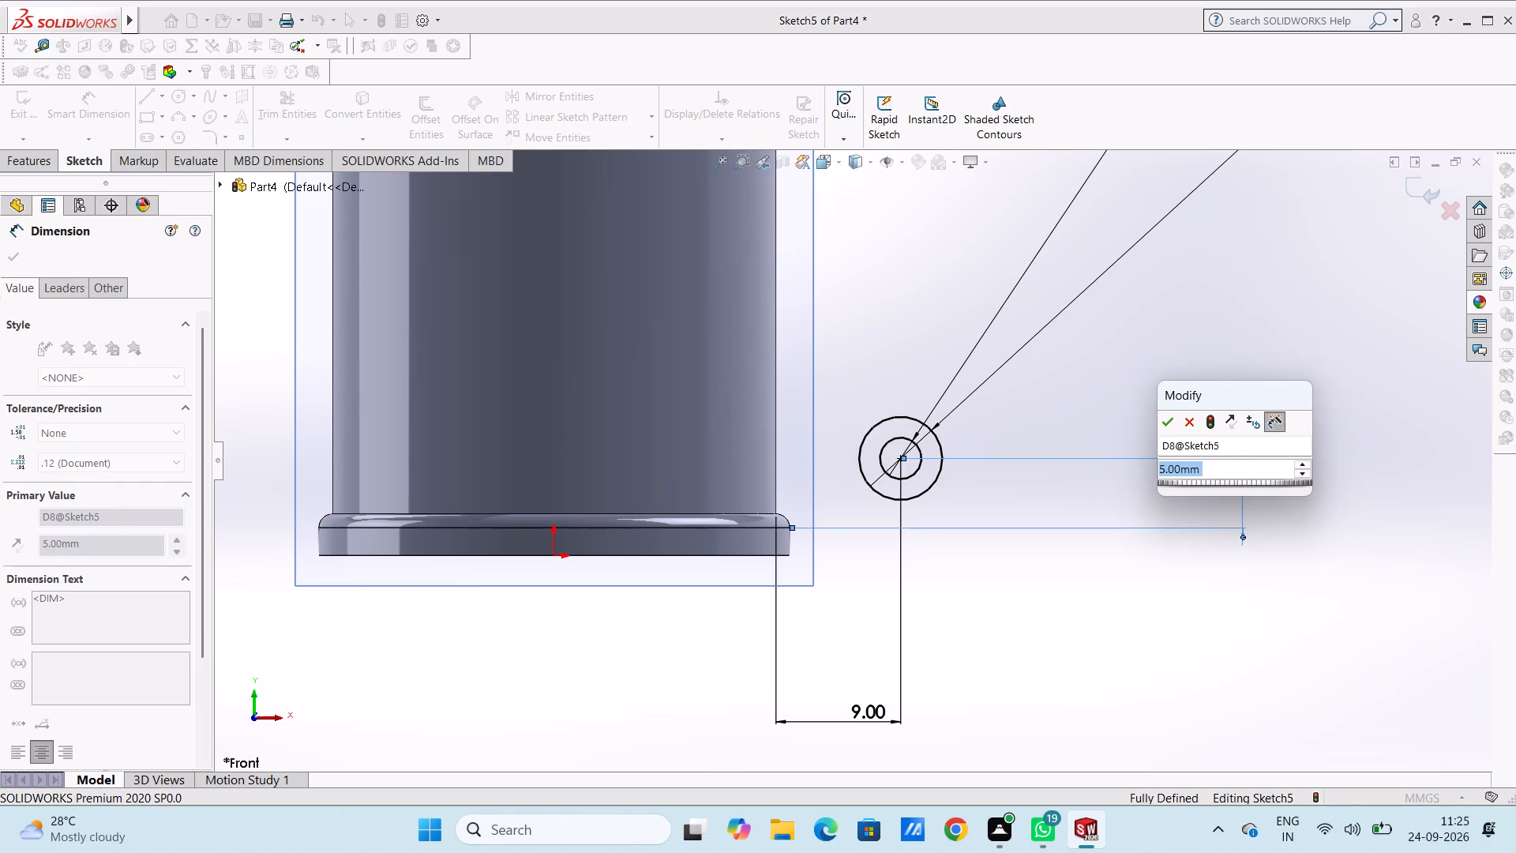
pyautogui.press('6')
pyautogui.press('Return')
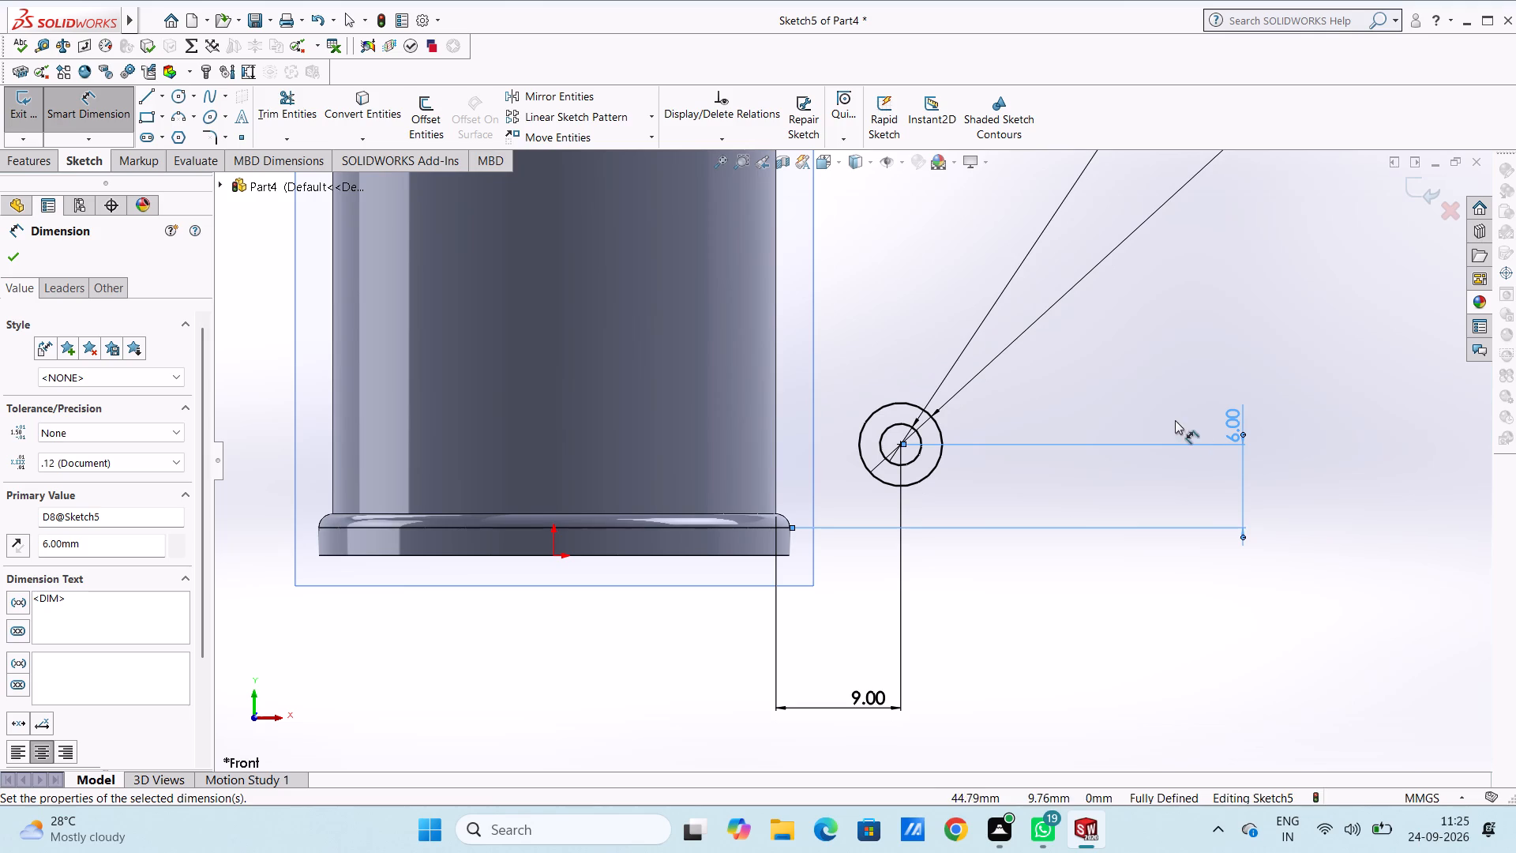
pyautogui.click(1134, 408)
# Set the upper circles' vertical distance from the flange's top edge to 6 mm and finish dimensioning.
pyautogui.scroll(5, 1130, 385)
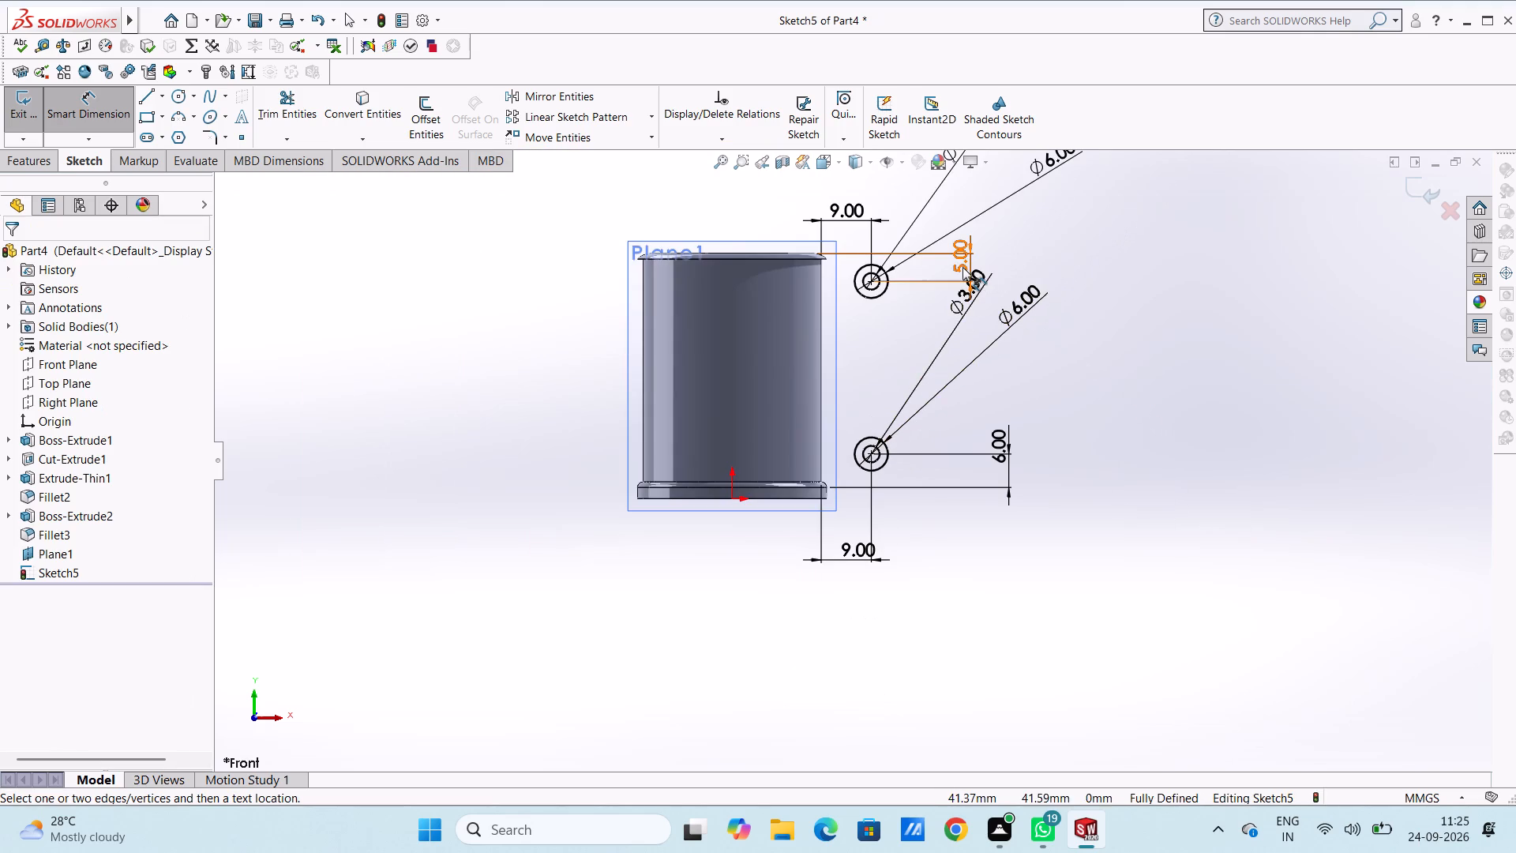
pyautogui.doubleClick(965, 267)
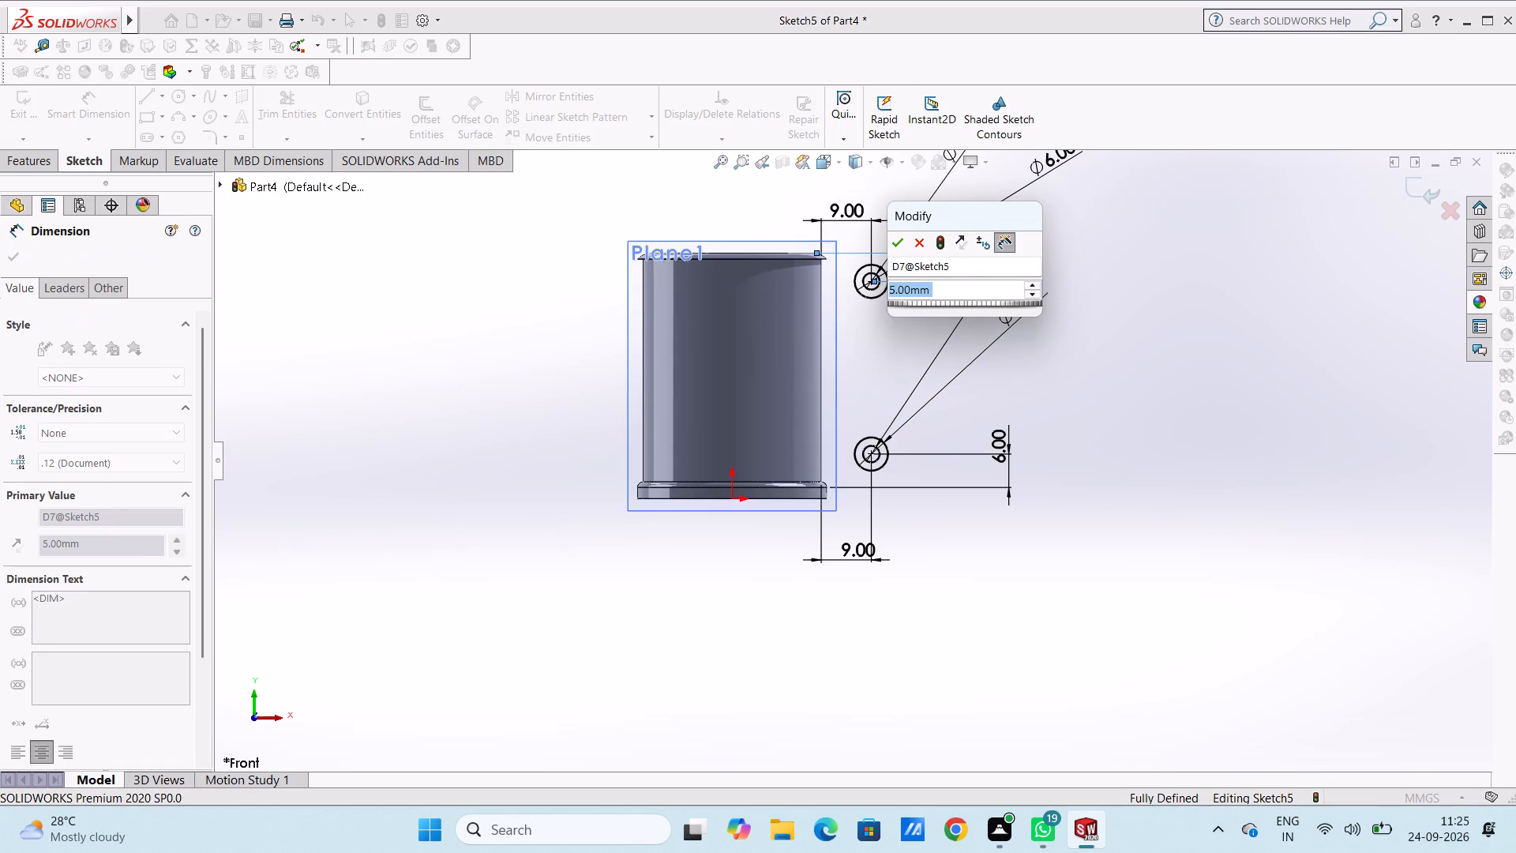
pyautogui.press('6')
pyautogui.press('Return')
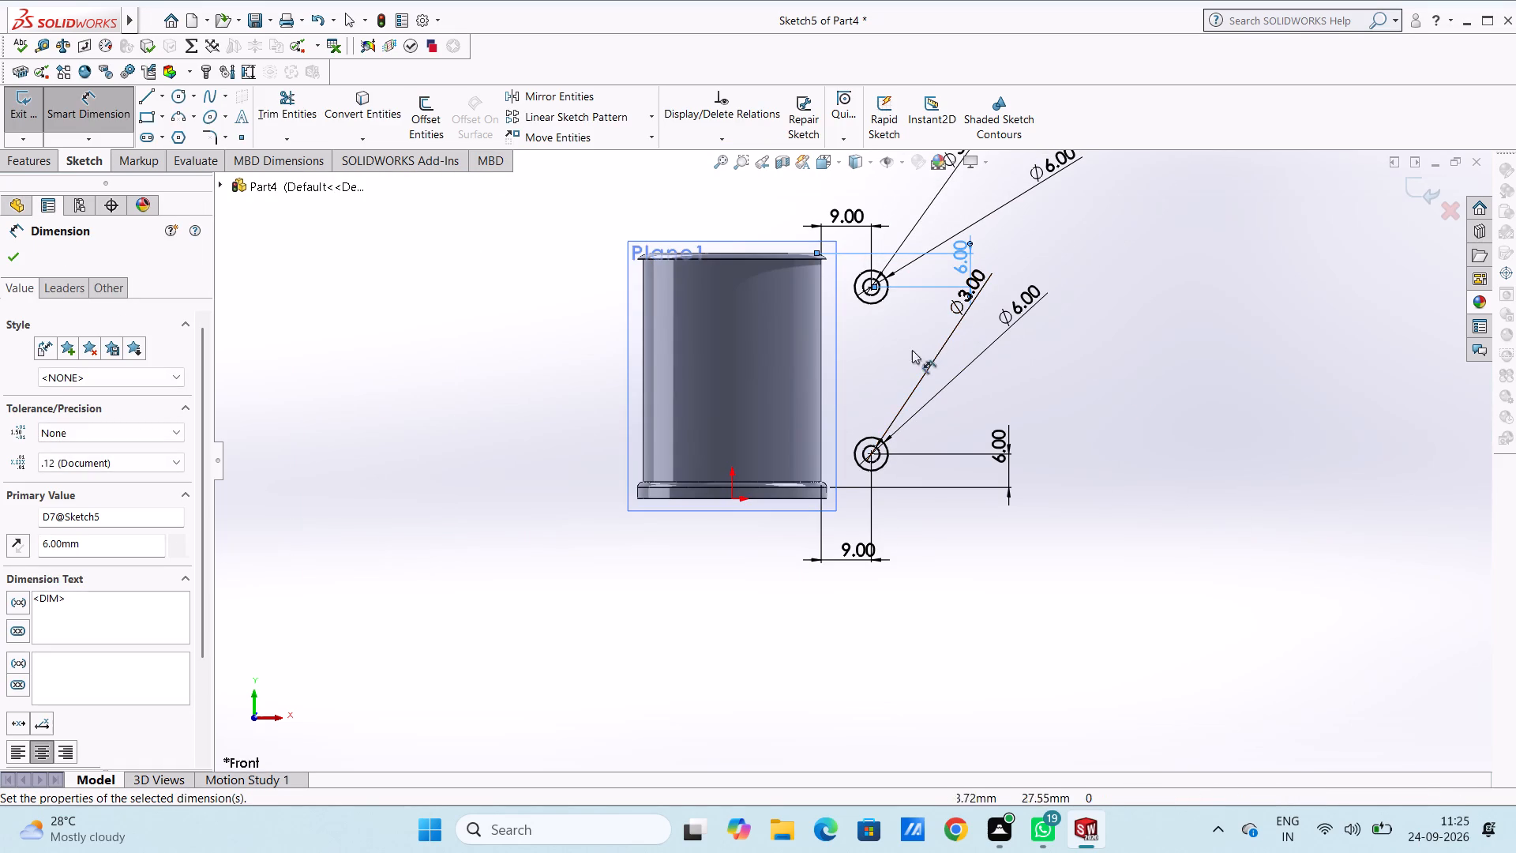
pyautogui.click(888, 366)
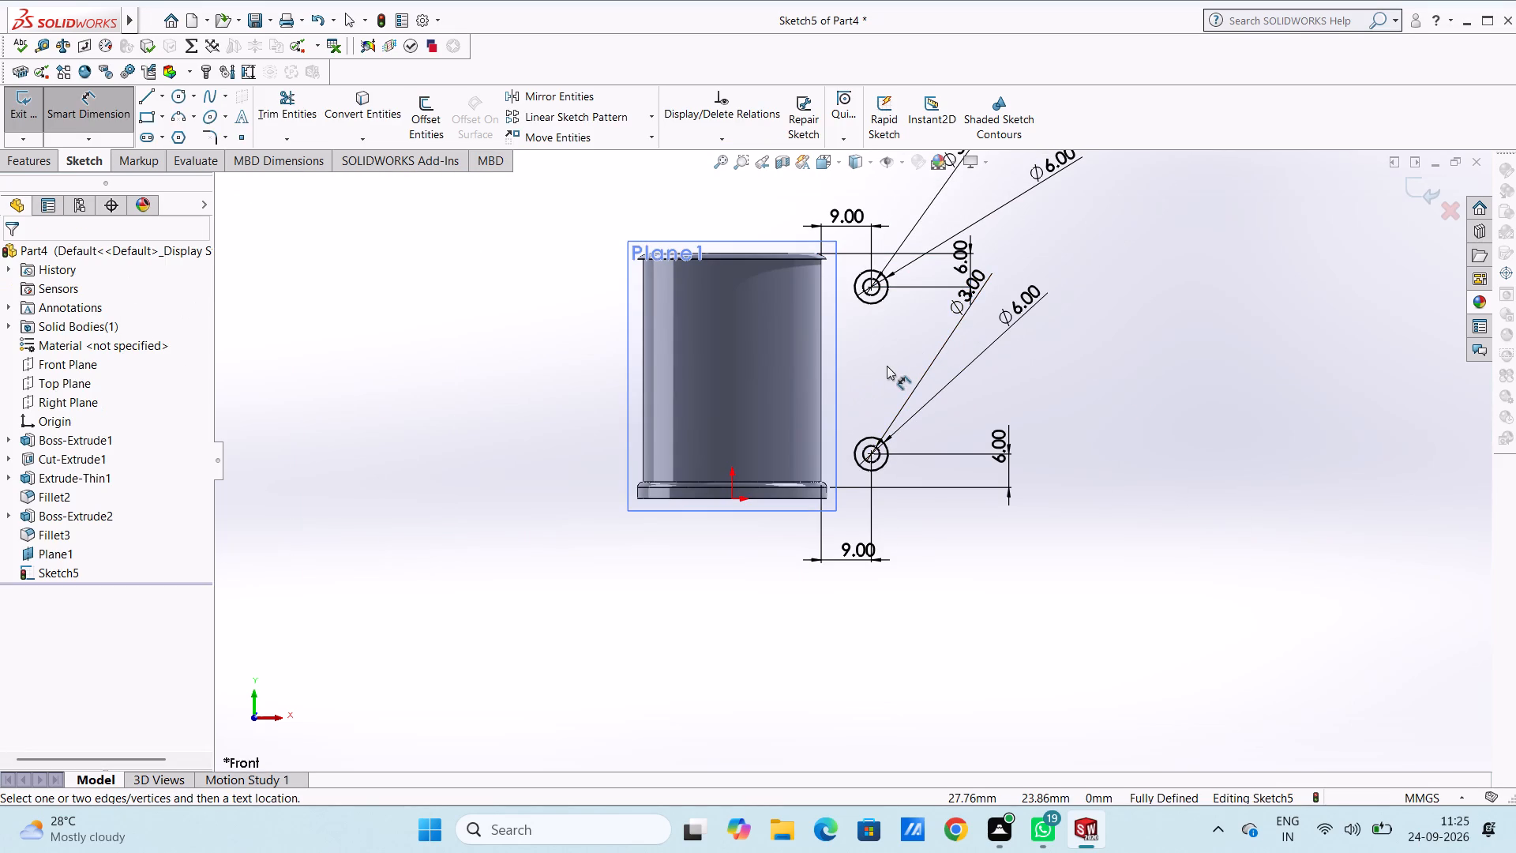
pyautogui.press('Escape')
pyautogui.press('Escape')
# Sketch two horizontal lines about 11.4 mm long from the upper outer circle's top and bottom into the tube, joined by a 6 mm vertical line.
pyautogui.scroll(-4, 916, 338)
pyautogui.scroll(-1, 744, 174)
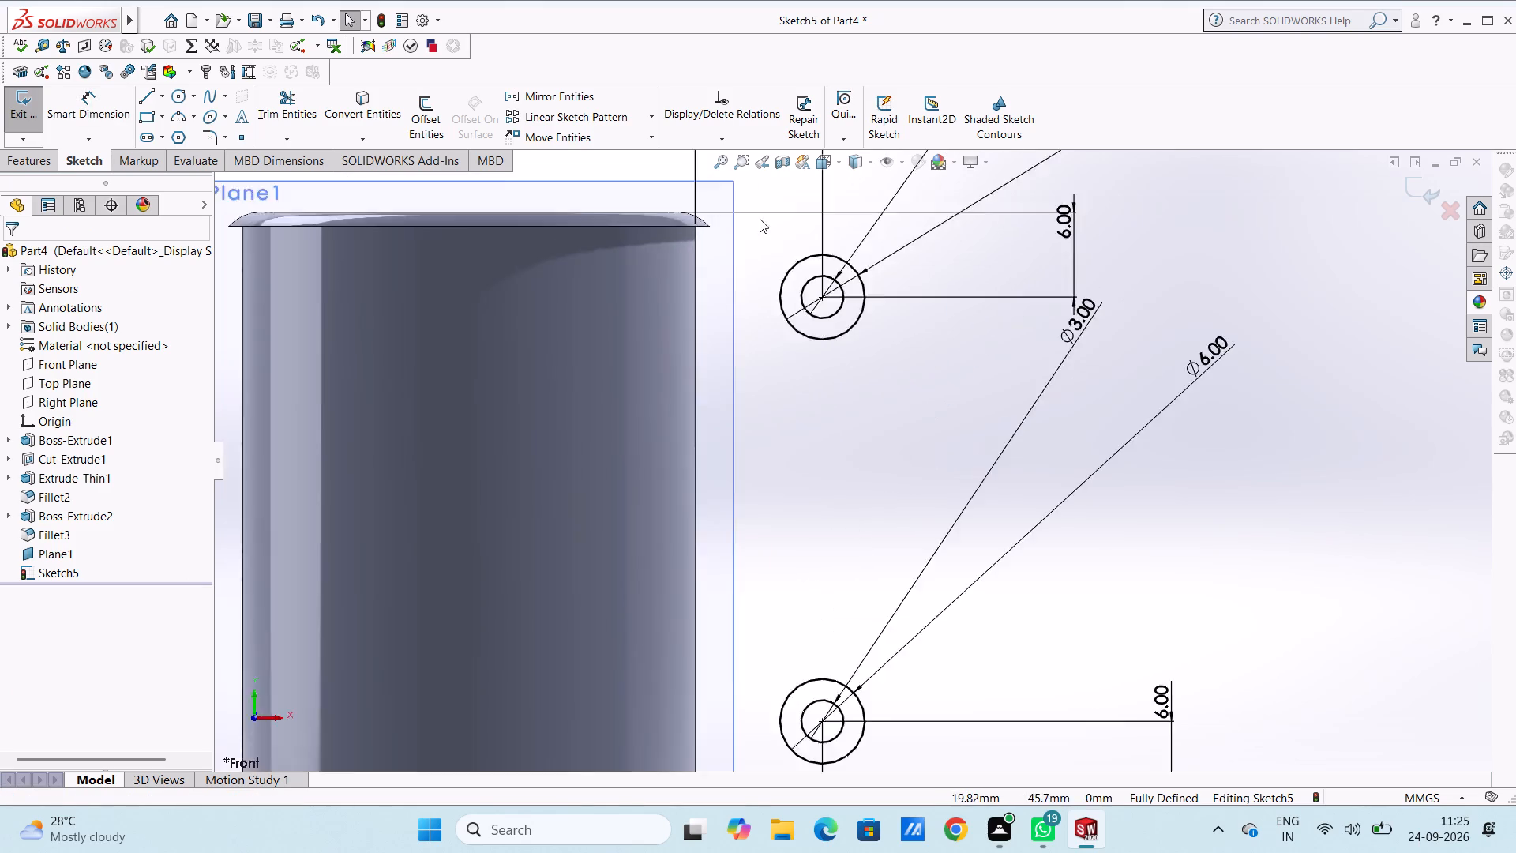
pyautogui.scroll(-1, 760, 219)
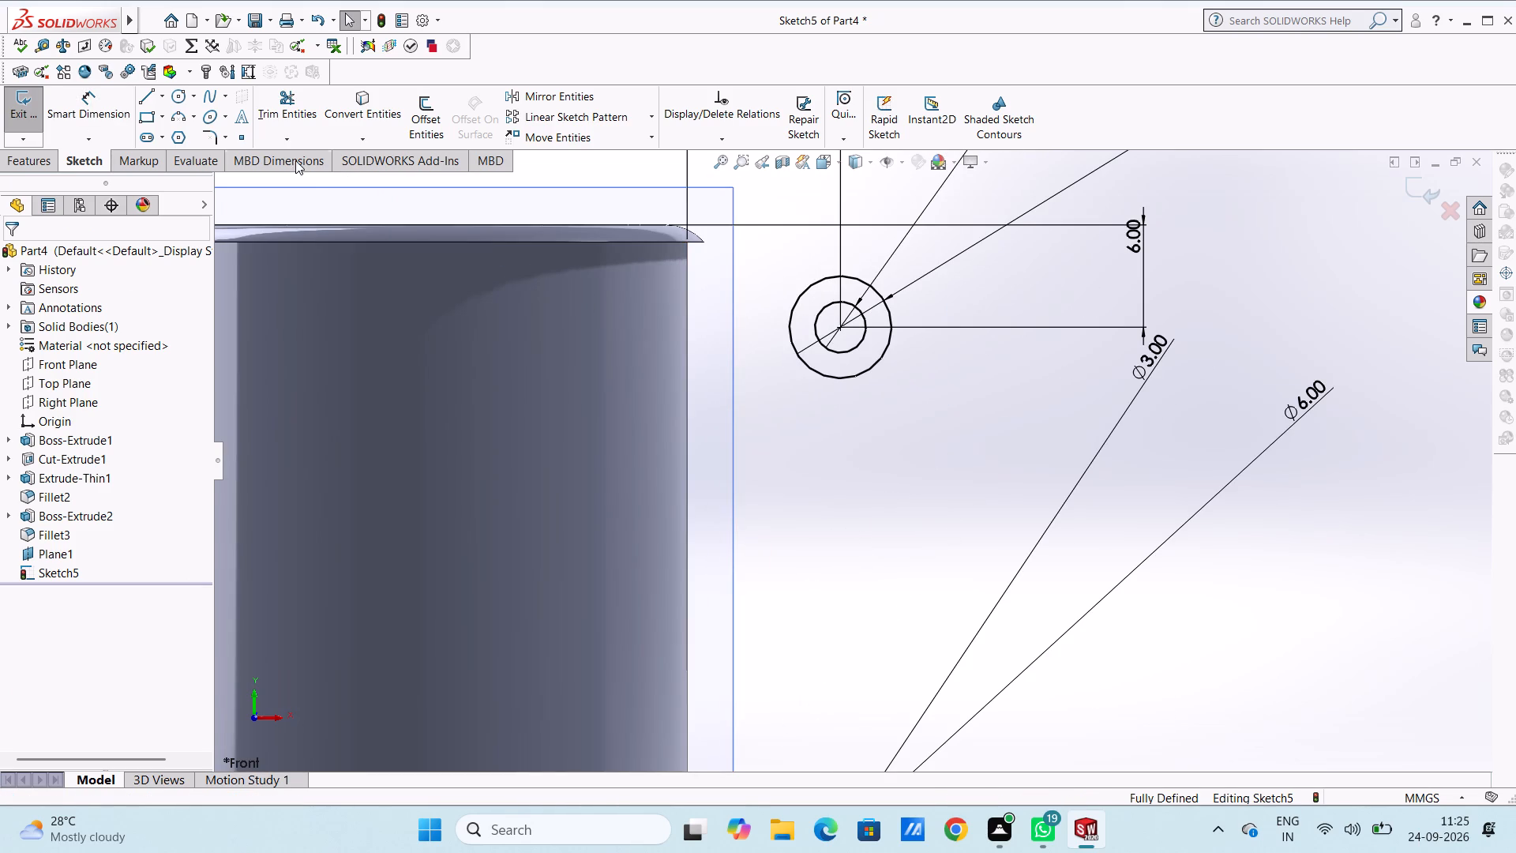
pyautogui.click(145, 98)
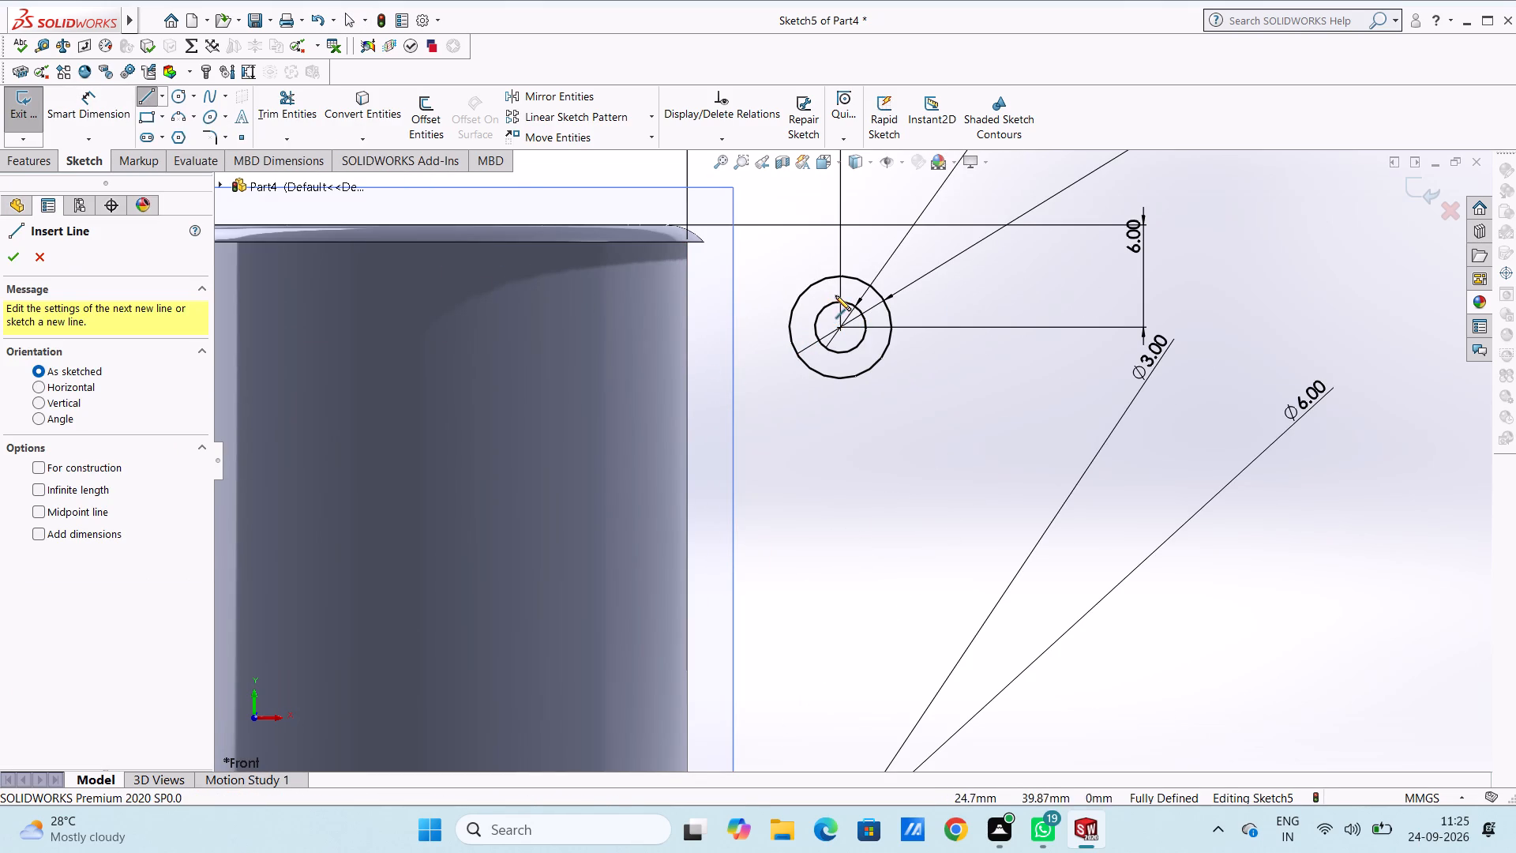
pyautogui.click(839, 274)
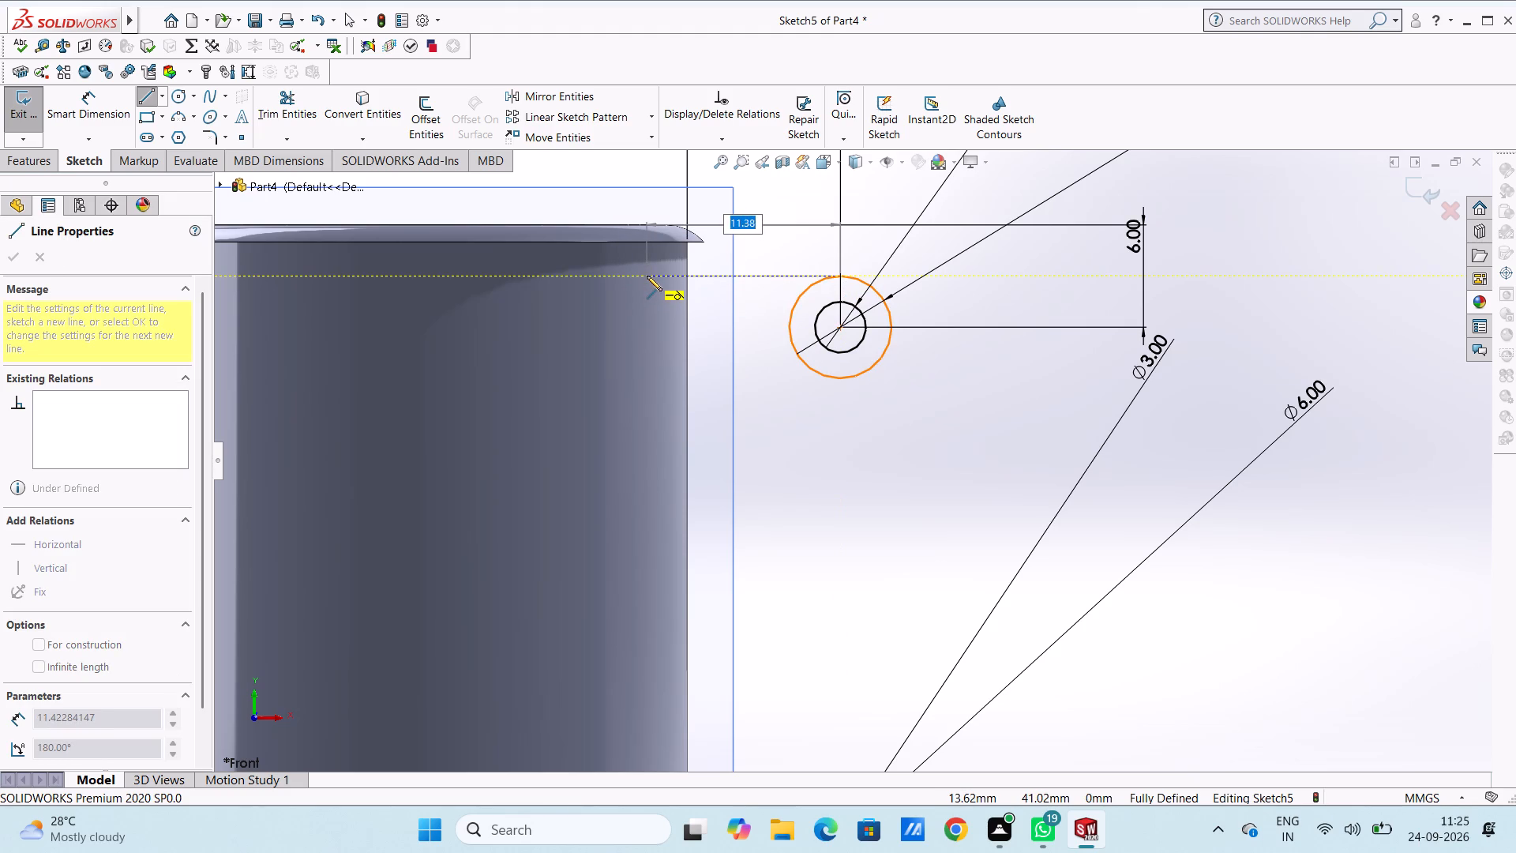
pyautogui.click(647, 276)
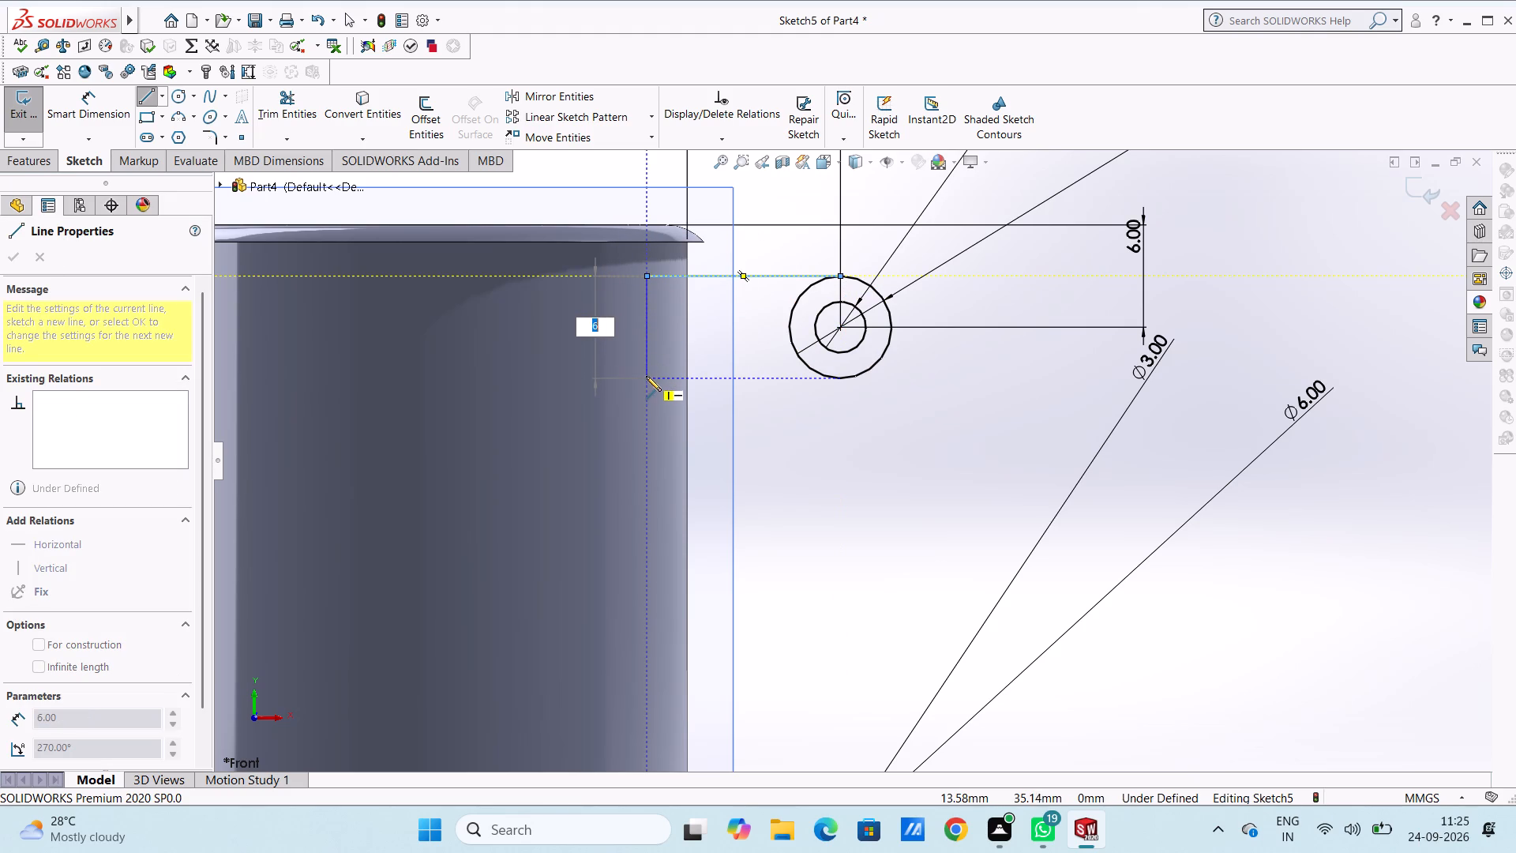
pyautogui.click(646, 379)
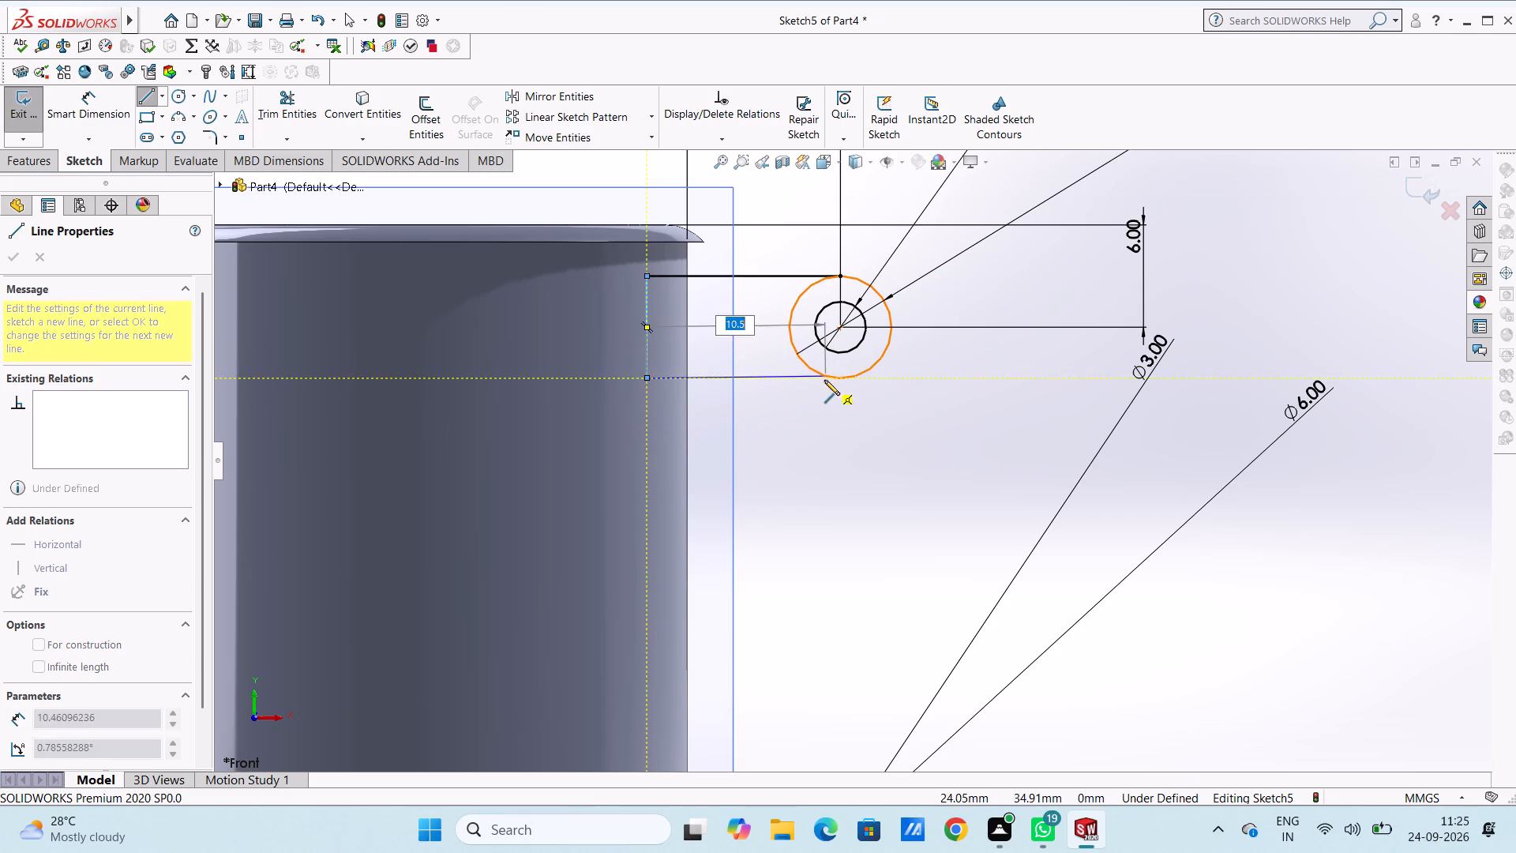
pyautogui.click(842, 376)
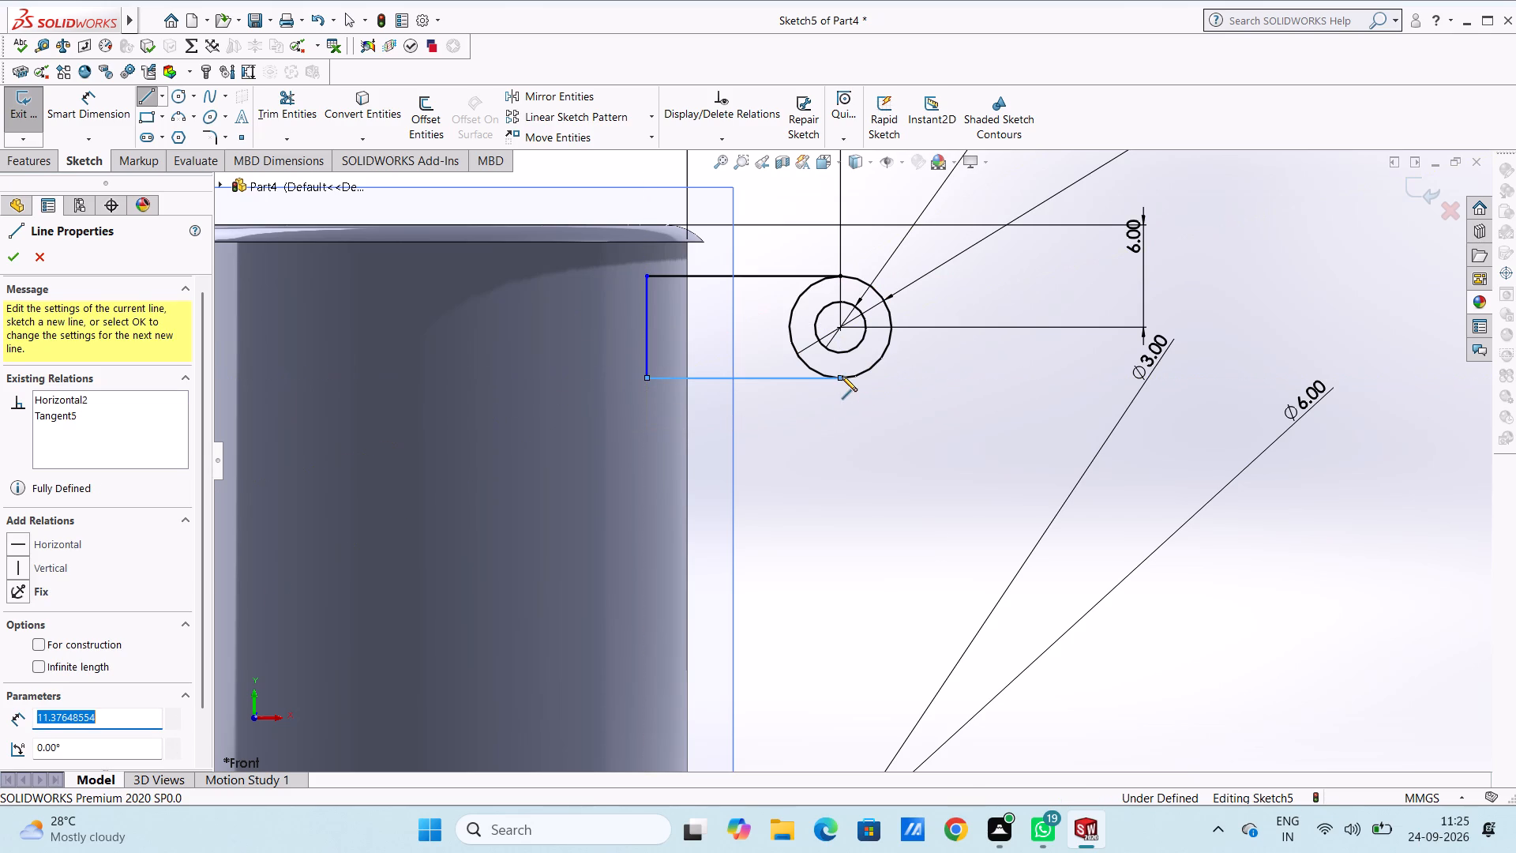
pyautogui.press('Escape')
pyautogui.press('Escape')
pyautogui.scroll(6, 842, 376)
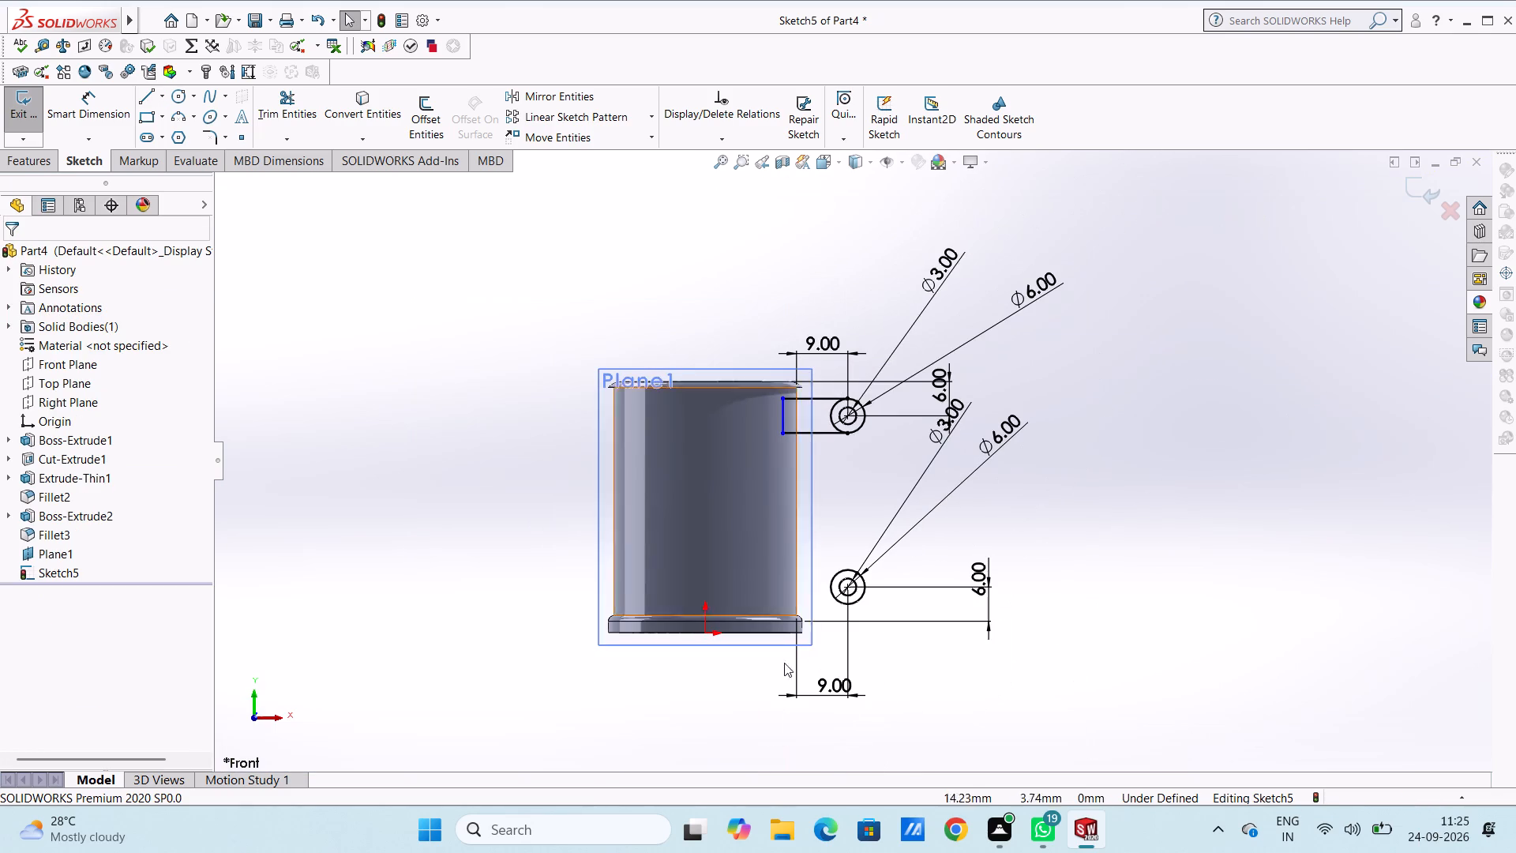
# Sketch two horizontal lines about 11.4 mm long from the lower outer circle's top and bottom into the tube, joined by a 6 mm vertical line.
pyautogui.scroll(-5, 823, 607)
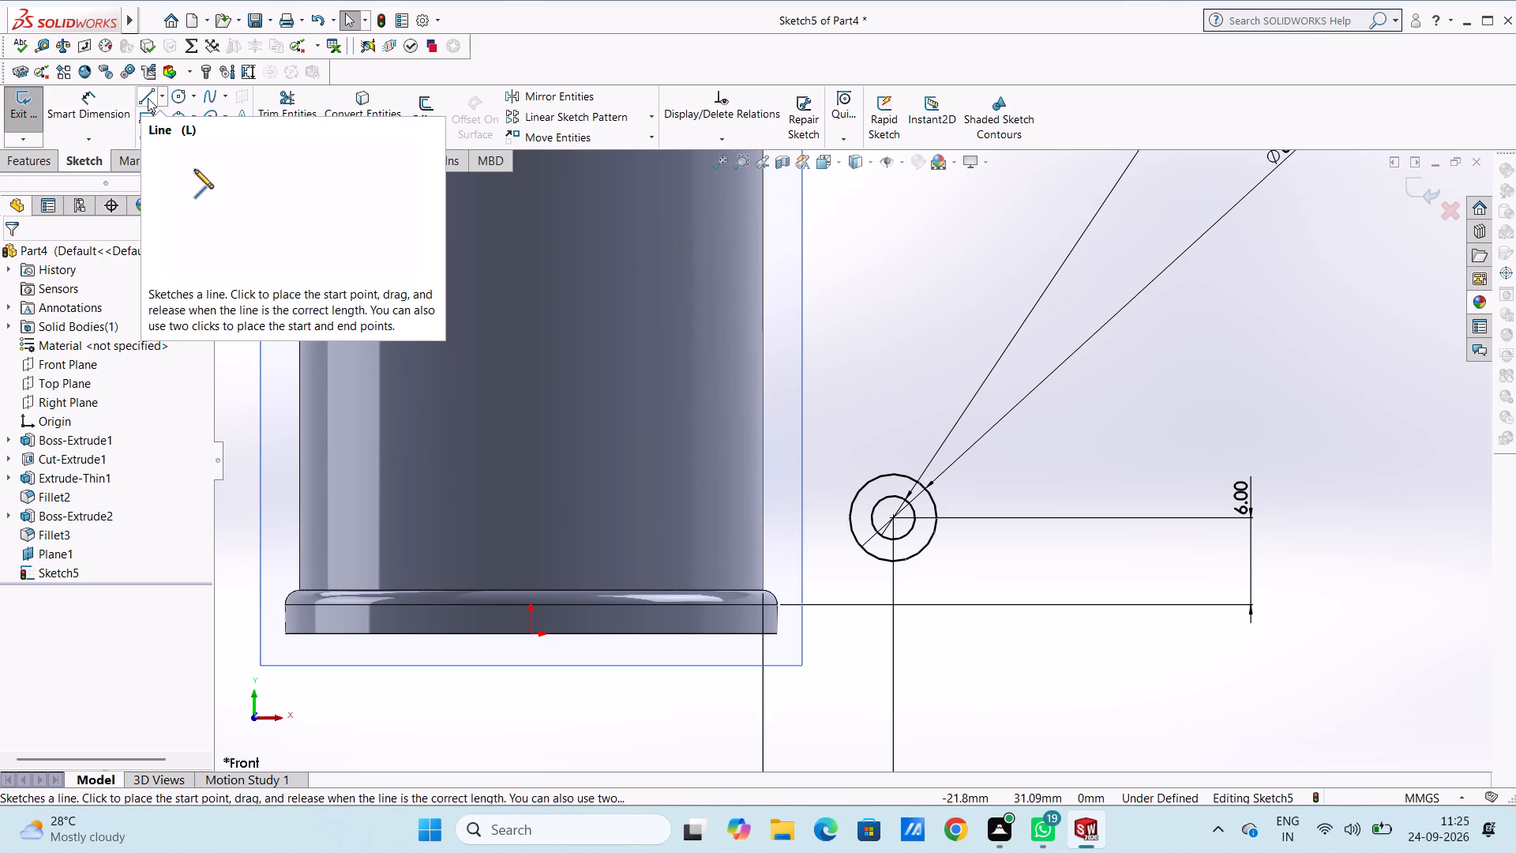
pyautogui.click(146, 90)
pyautogui.scroll(3, 774, 439)
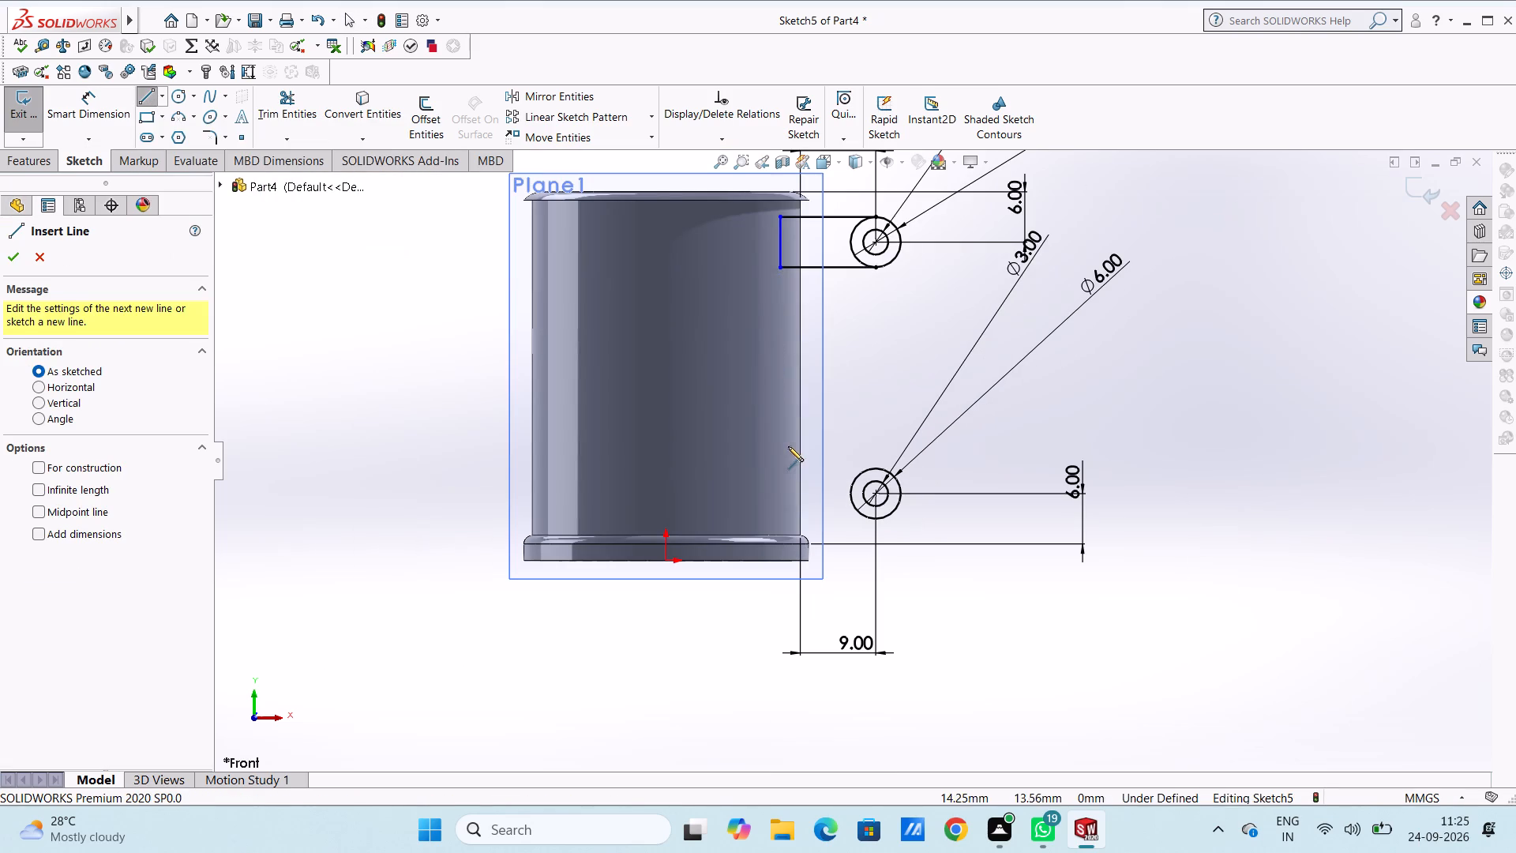
pyautogui.click(875, 468)
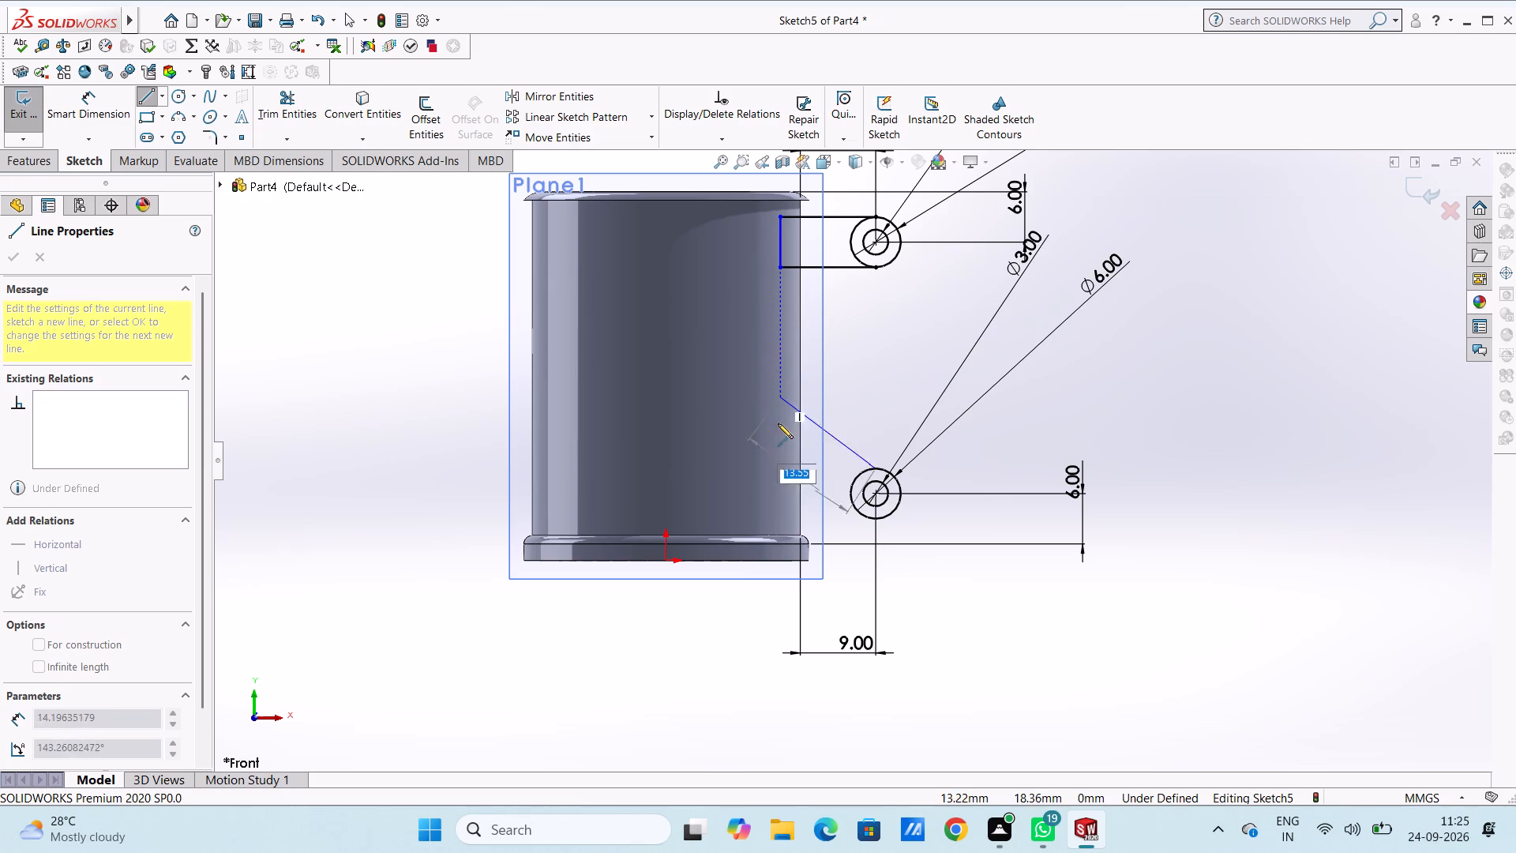
pyautogui.click(777, 469)
pyautogui.click(782, 520)
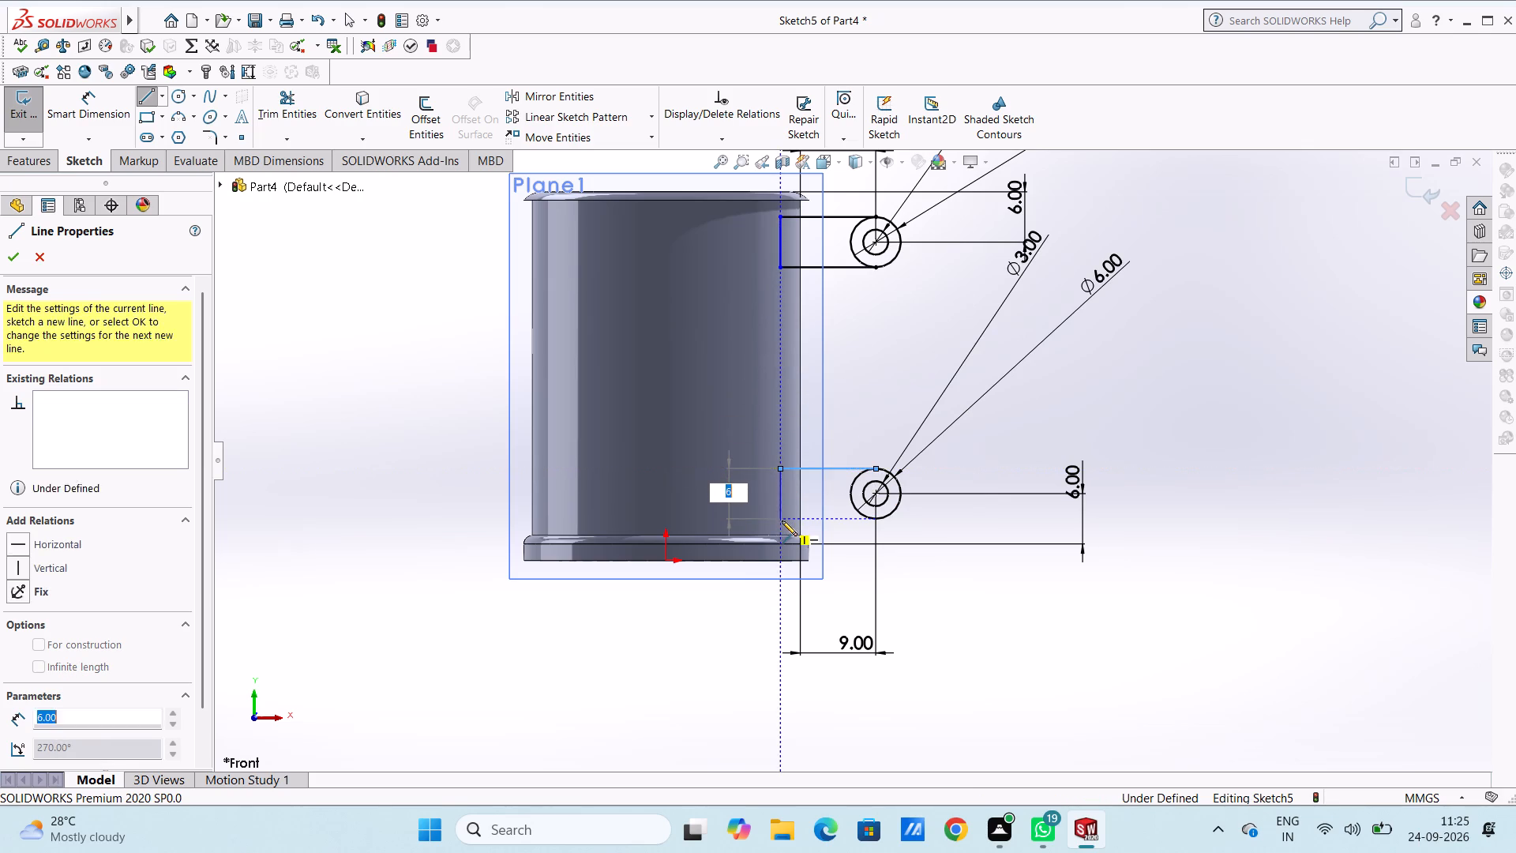
pyautogui.click(874, 519)
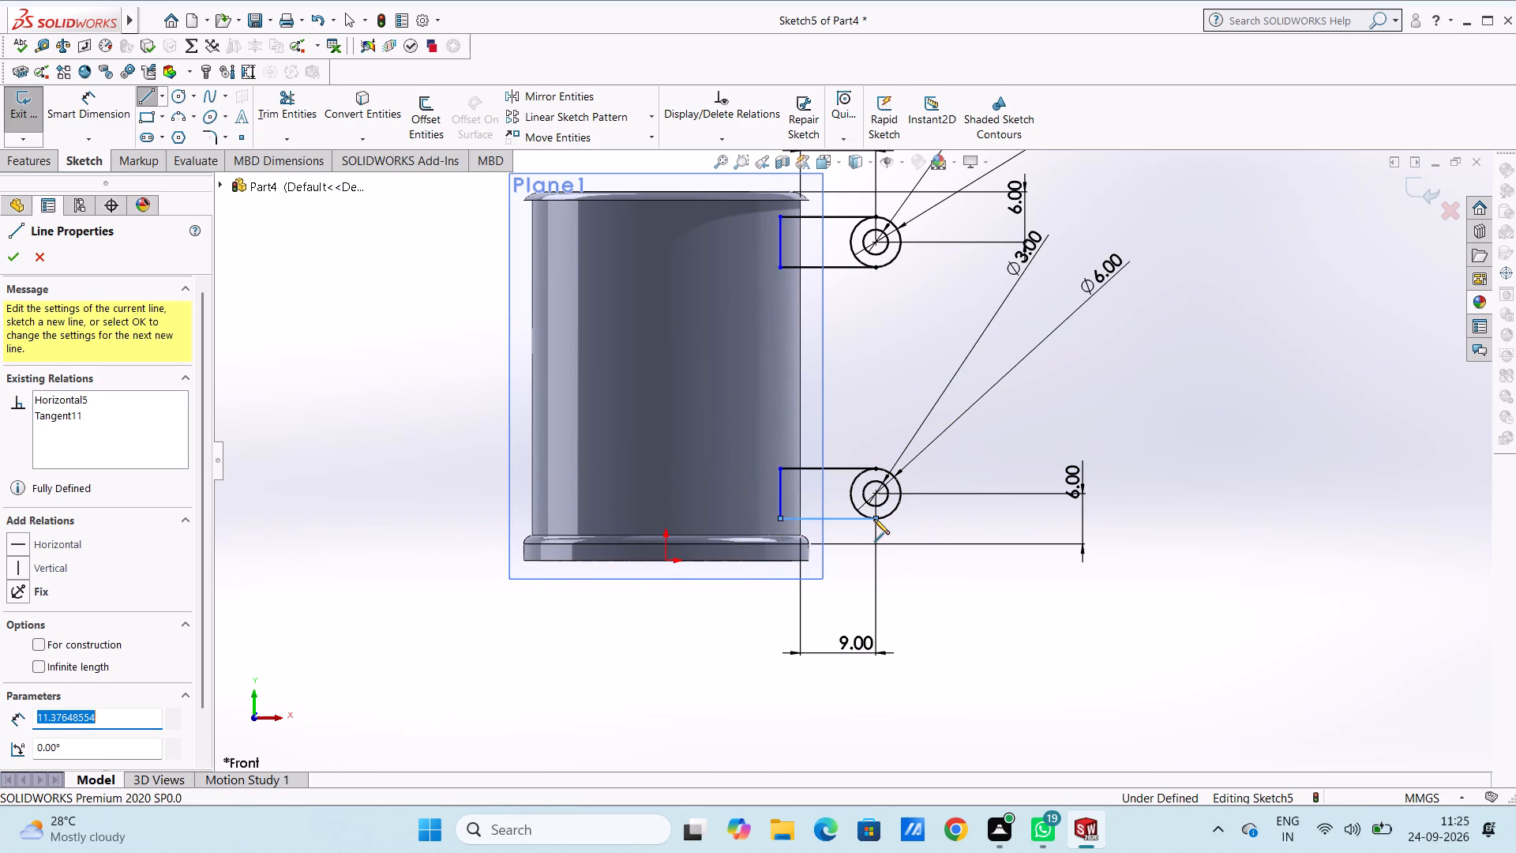
pyautogui.press('Escape')
pyautogui.press('Escape')
pyautogui.press('Escape')
pyautogui.scroll(4, 874, 519)
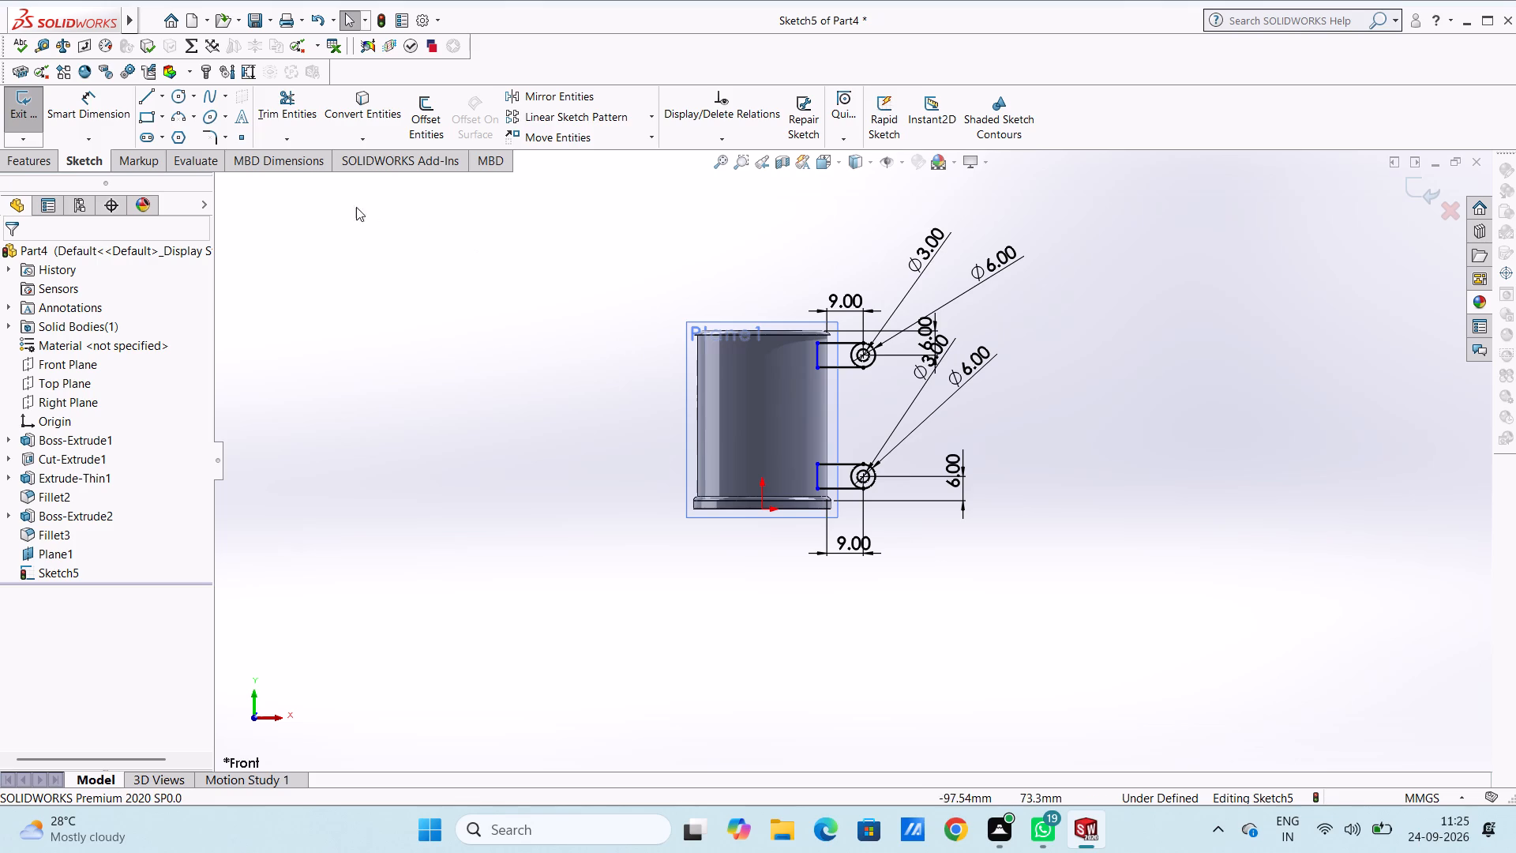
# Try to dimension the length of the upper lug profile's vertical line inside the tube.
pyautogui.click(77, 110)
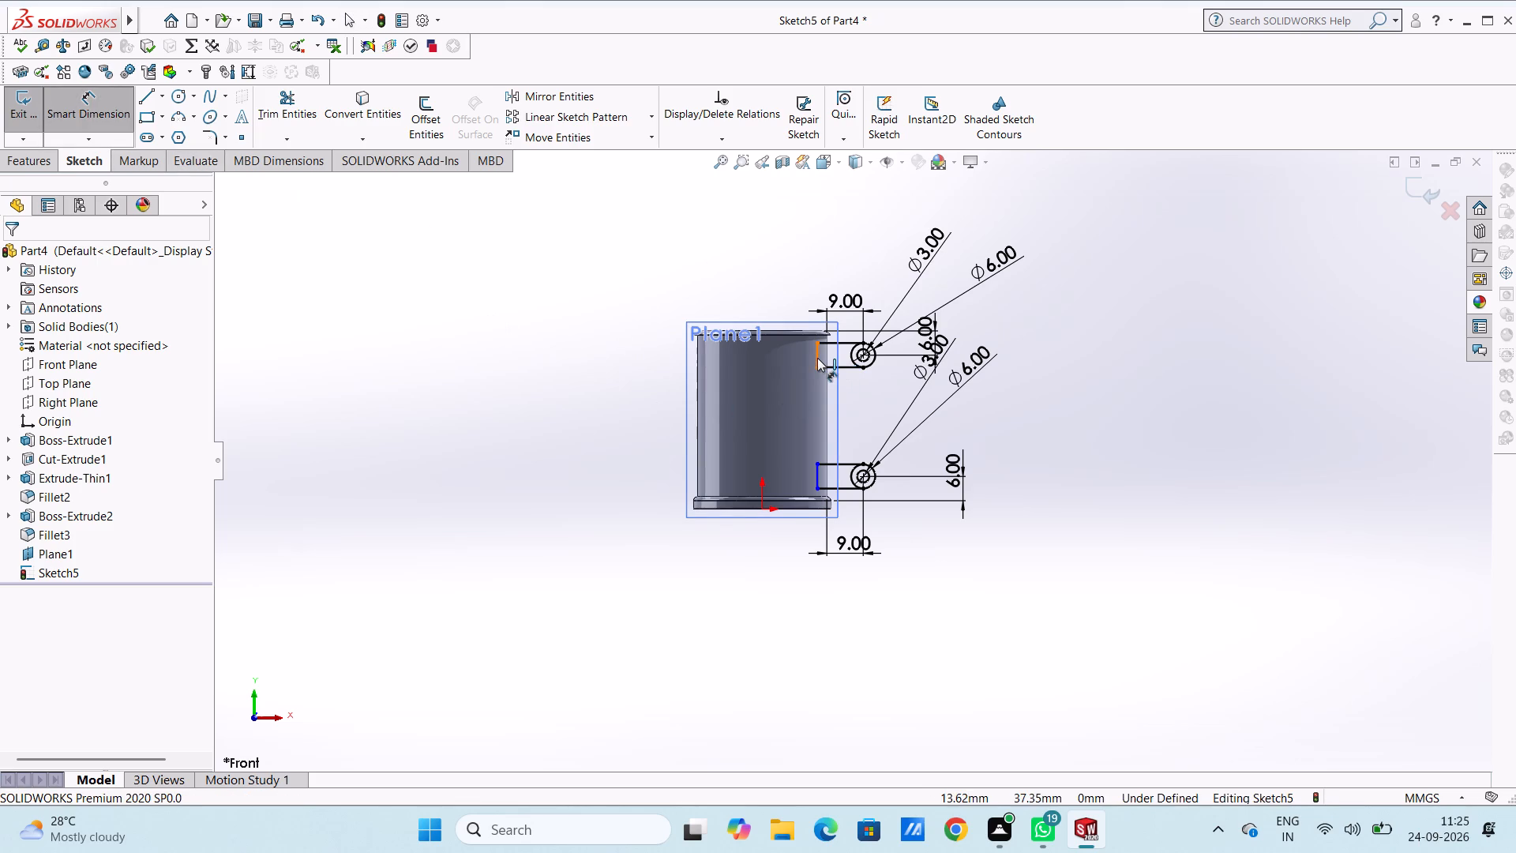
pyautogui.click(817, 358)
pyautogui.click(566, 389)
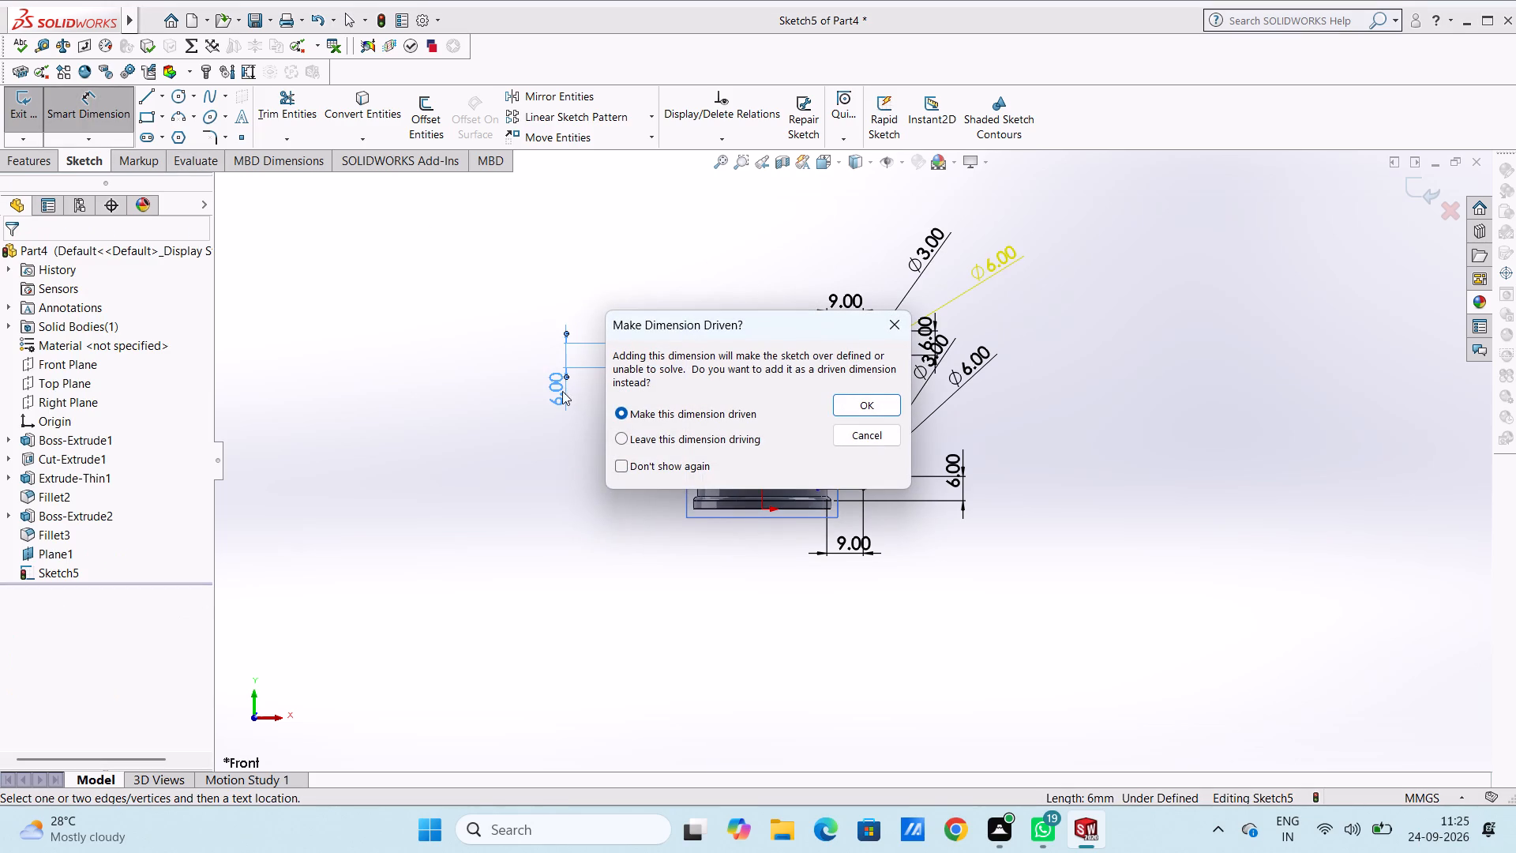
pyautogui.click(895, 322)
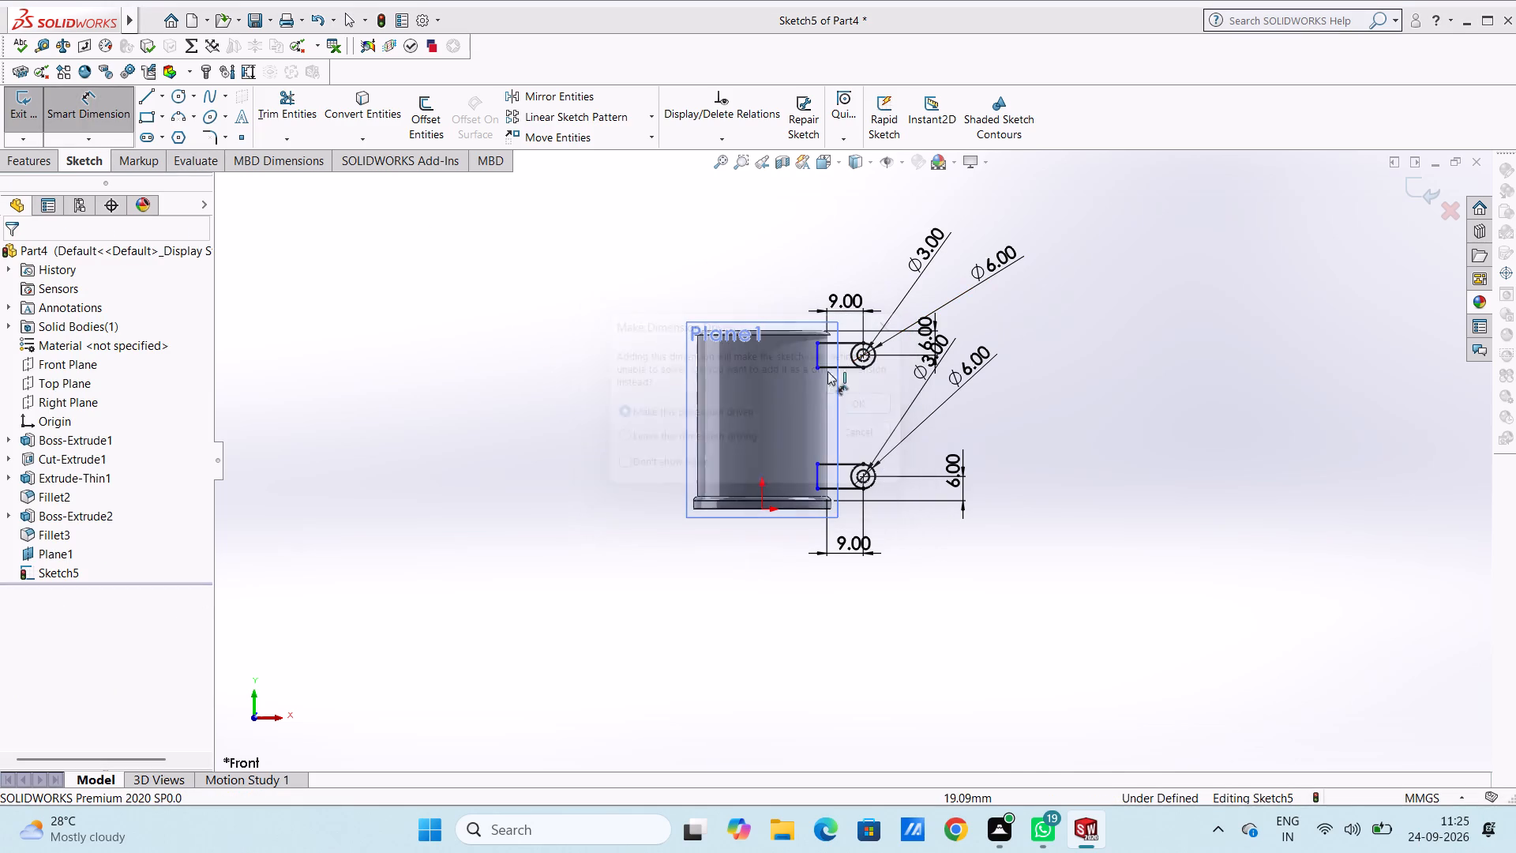
# Dimension the lengths of the bottom horizontal lines of the upper and lower lug profiles, keeping them as drawn.
pyautogui.click(844, 369)
pyautogui.click(845, 405)
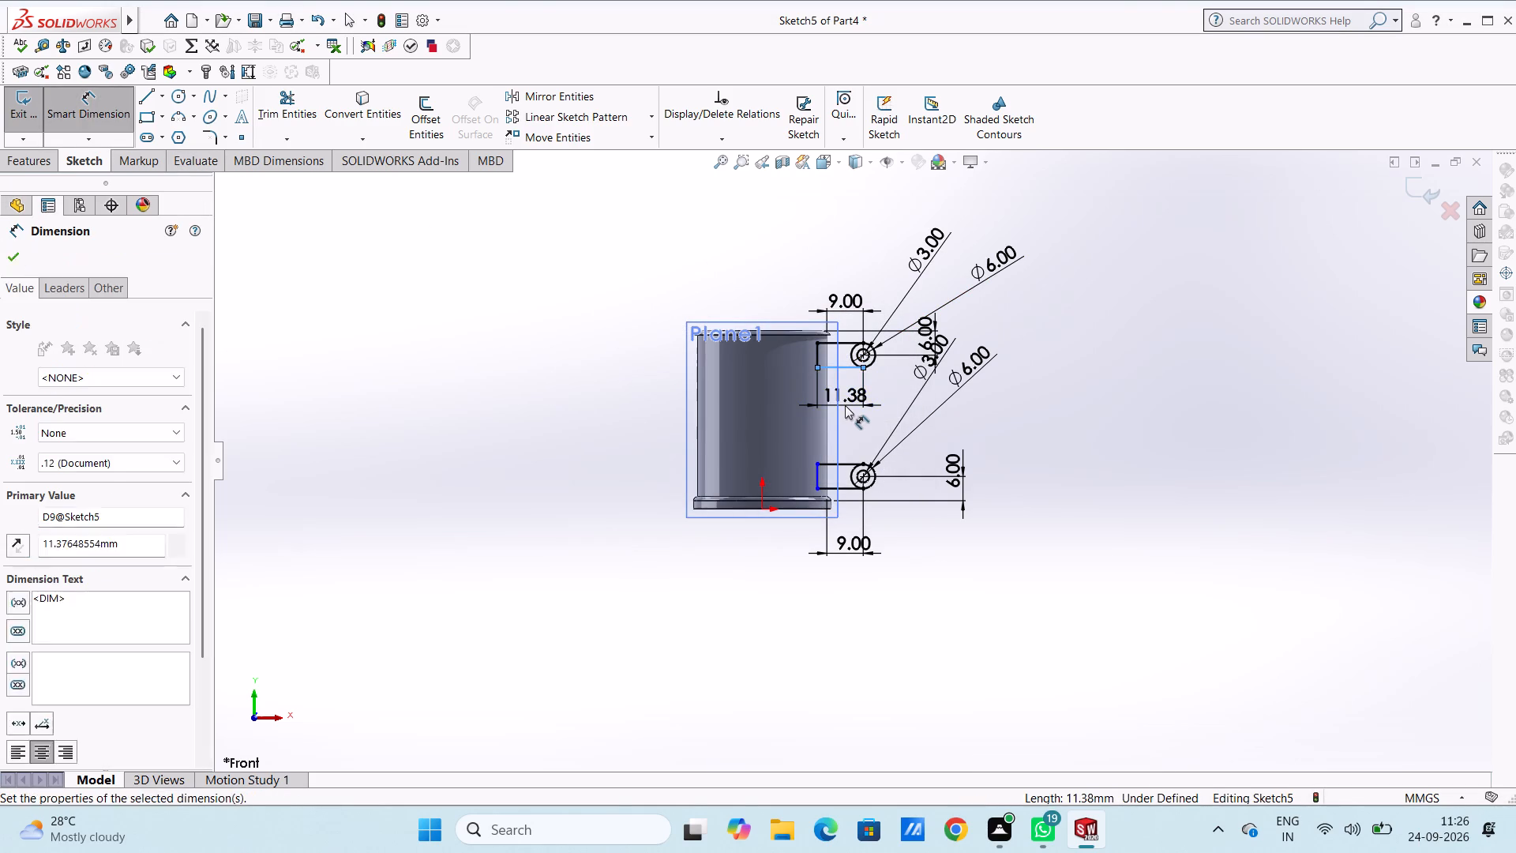
pyautogui.click(775, 386)
pyautogui.click(557, 435)
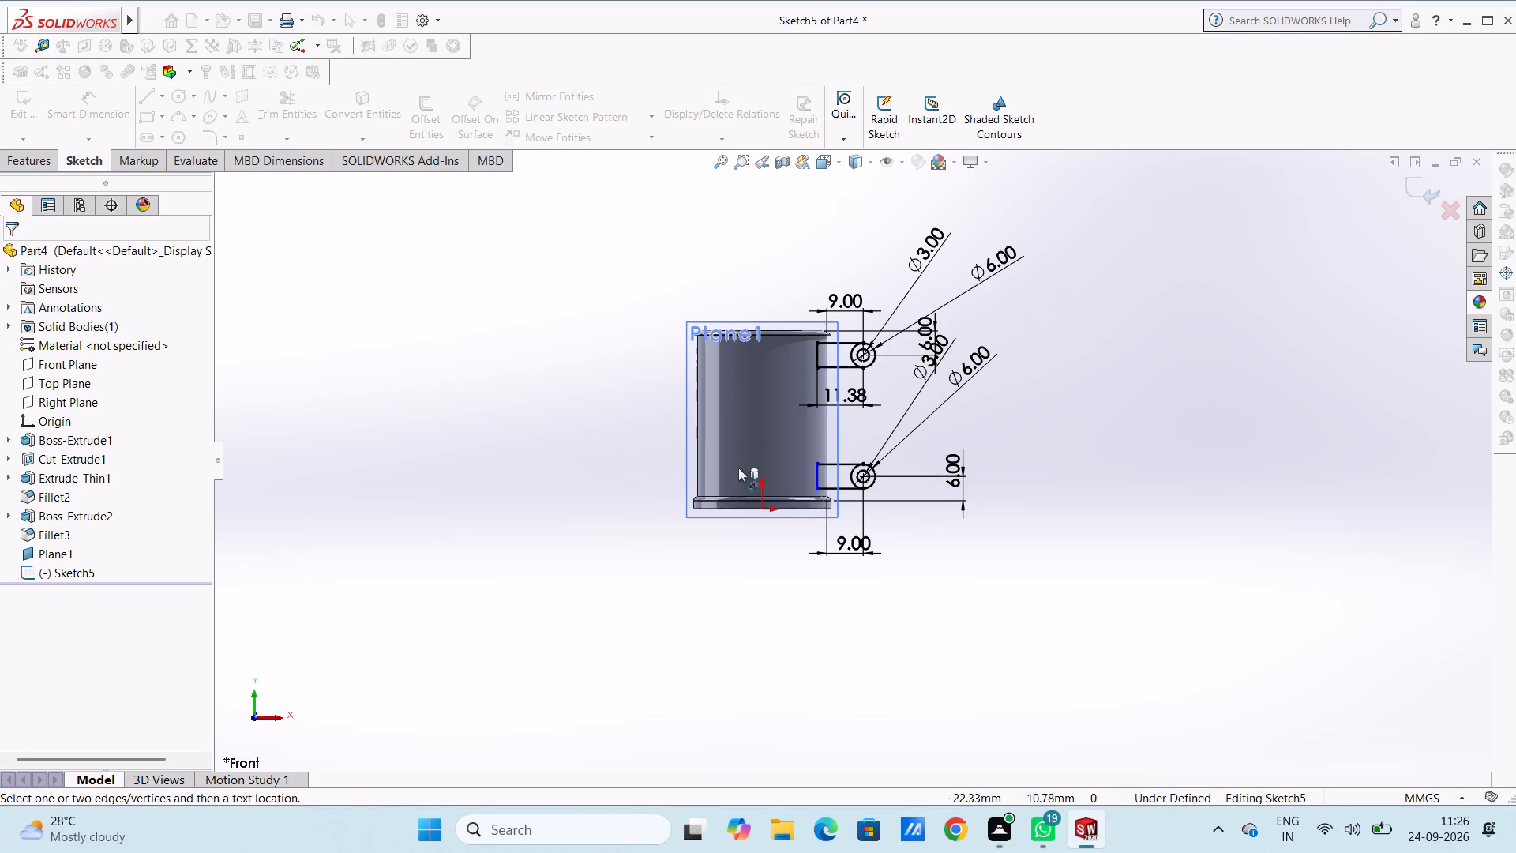
pyautogui.click(843, 490)
pyautogui.click(828, 598)
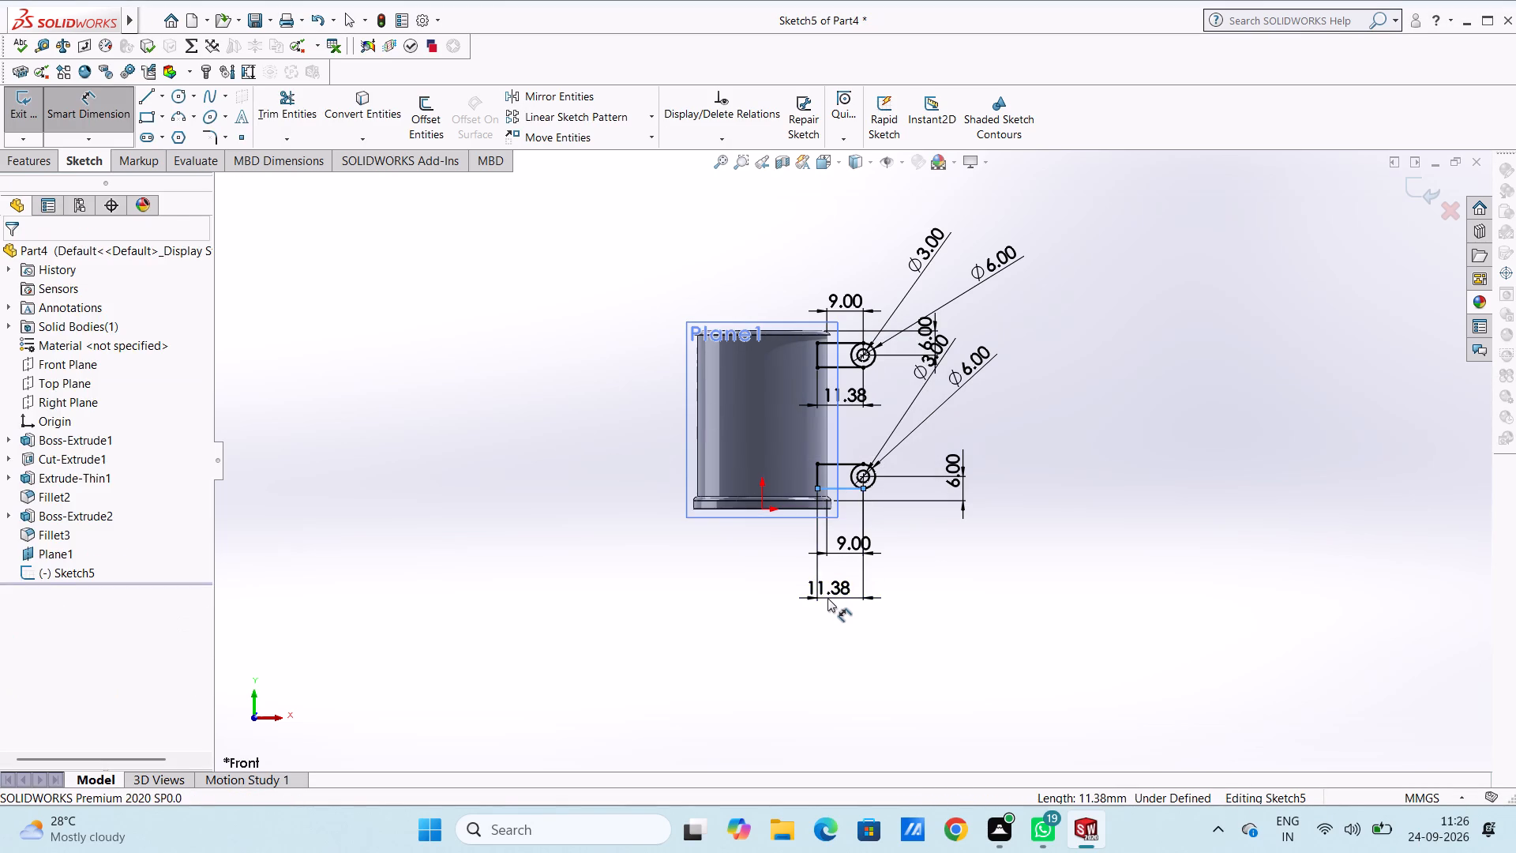
pyautogui.click(760, 570)
pyautogui.click(700, 592)
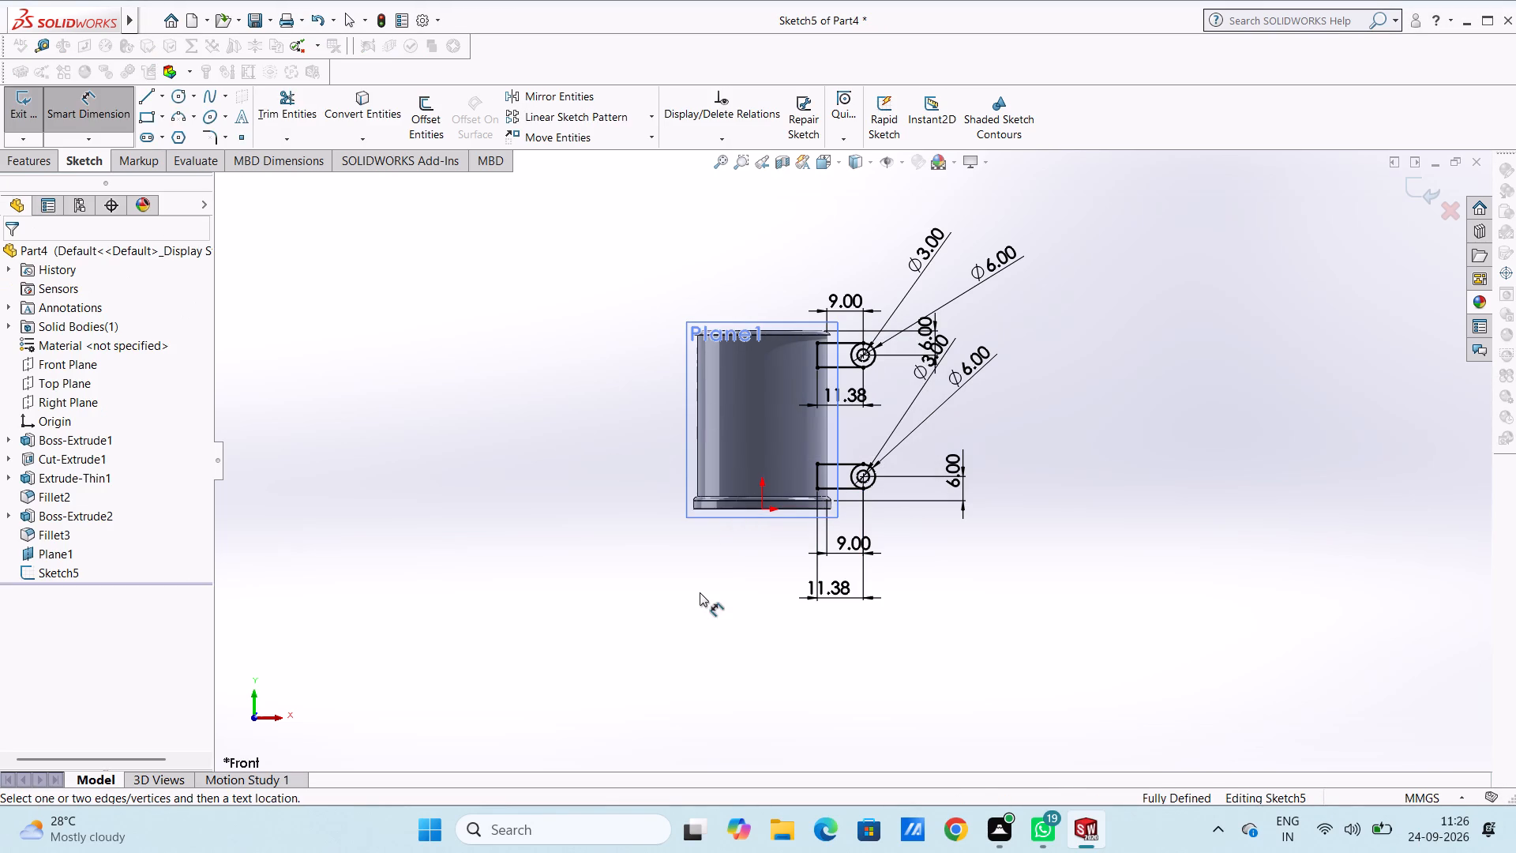
pyautogui.press('Escape')
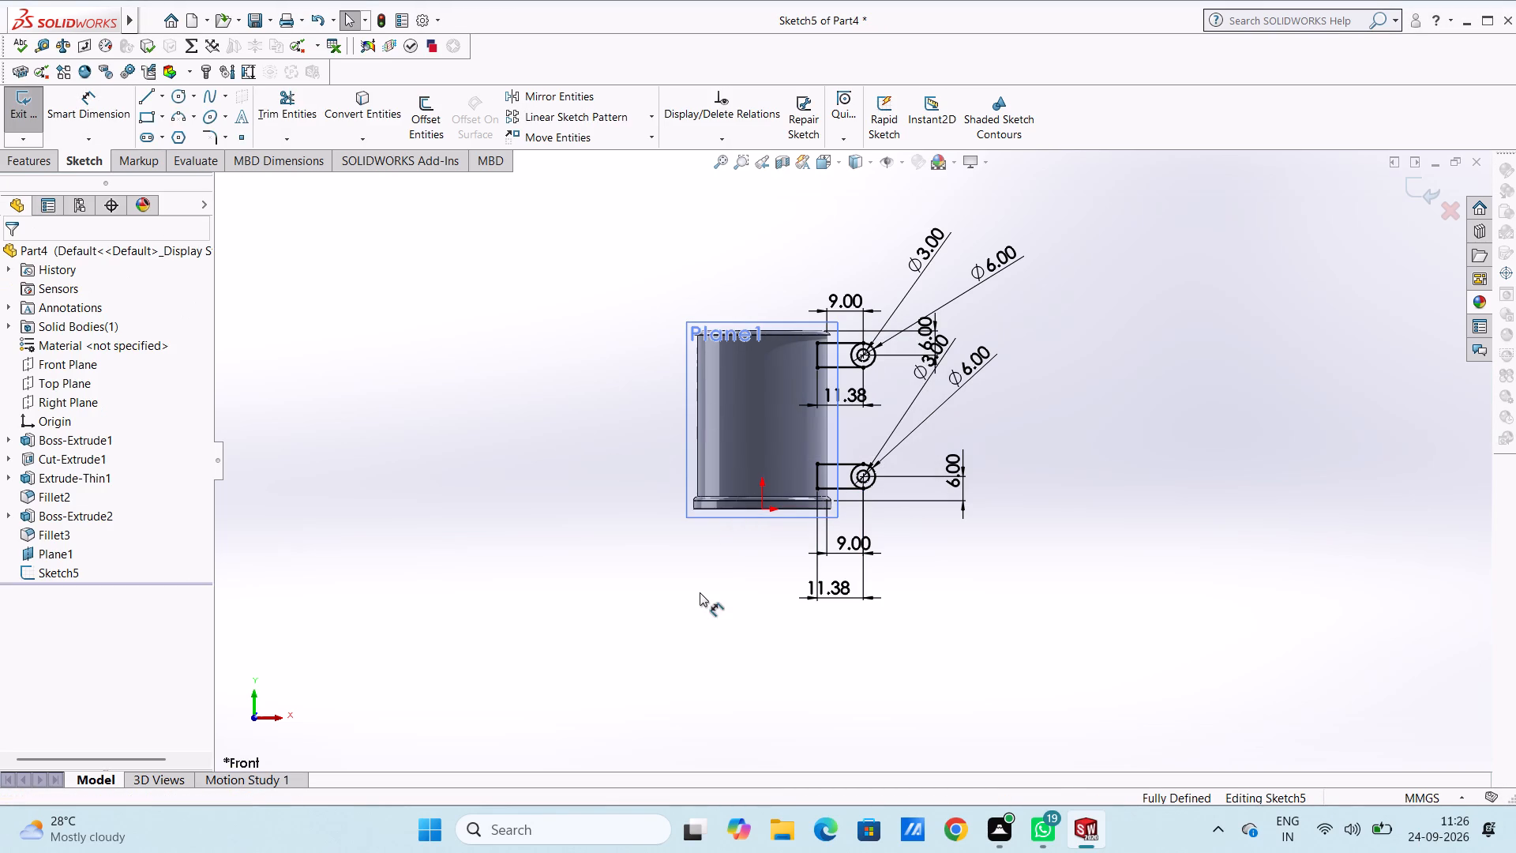
pyautogui.press('Escape')
# Trim the tube-side arcs of the upper and lower outer circles between their tangent lines, leaving rounded lug profiles.
pyautogui.moveTo(850, 297); pyautogui.dragTo(837, 351, button='middle')
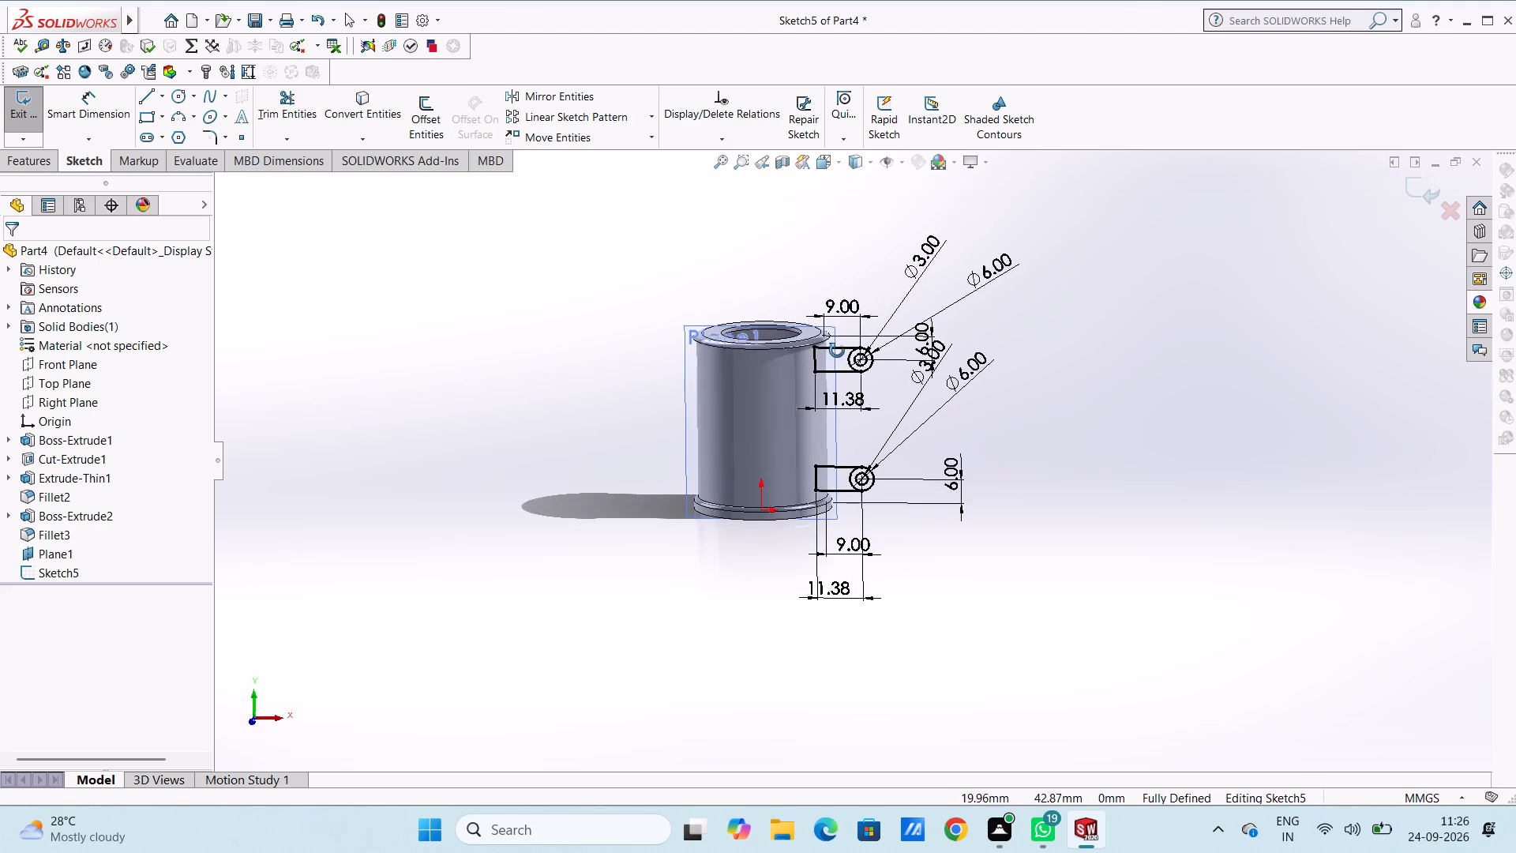
pyautogui.moveTo(837, 351); pyautogui.dragTo(836, 355, button='middle')
pyautogui.scroll(-6, 861, 421)
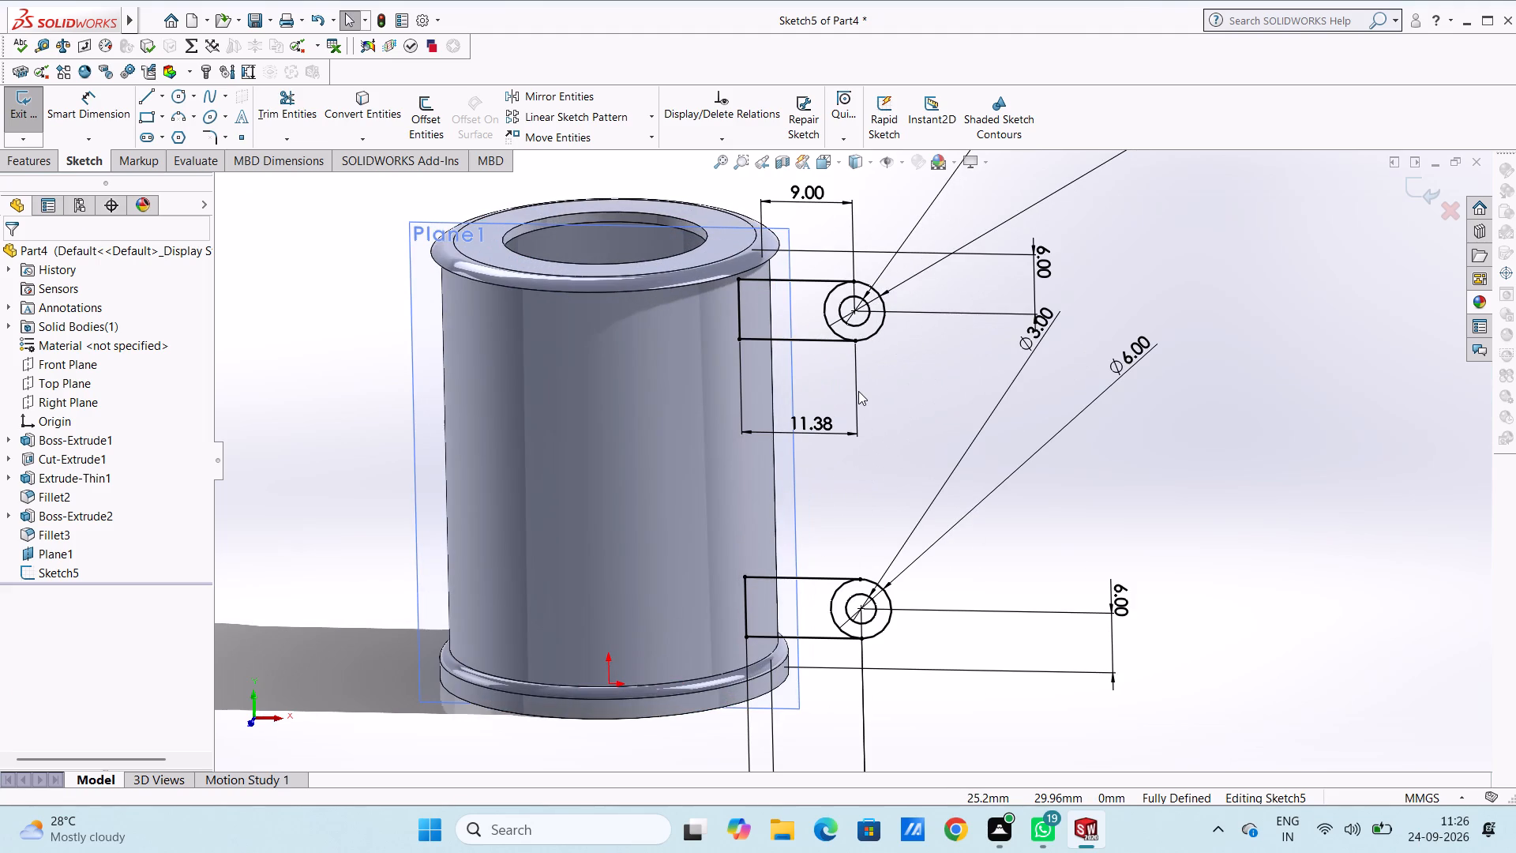
pyautogui.scroll(-1, 830, 348)
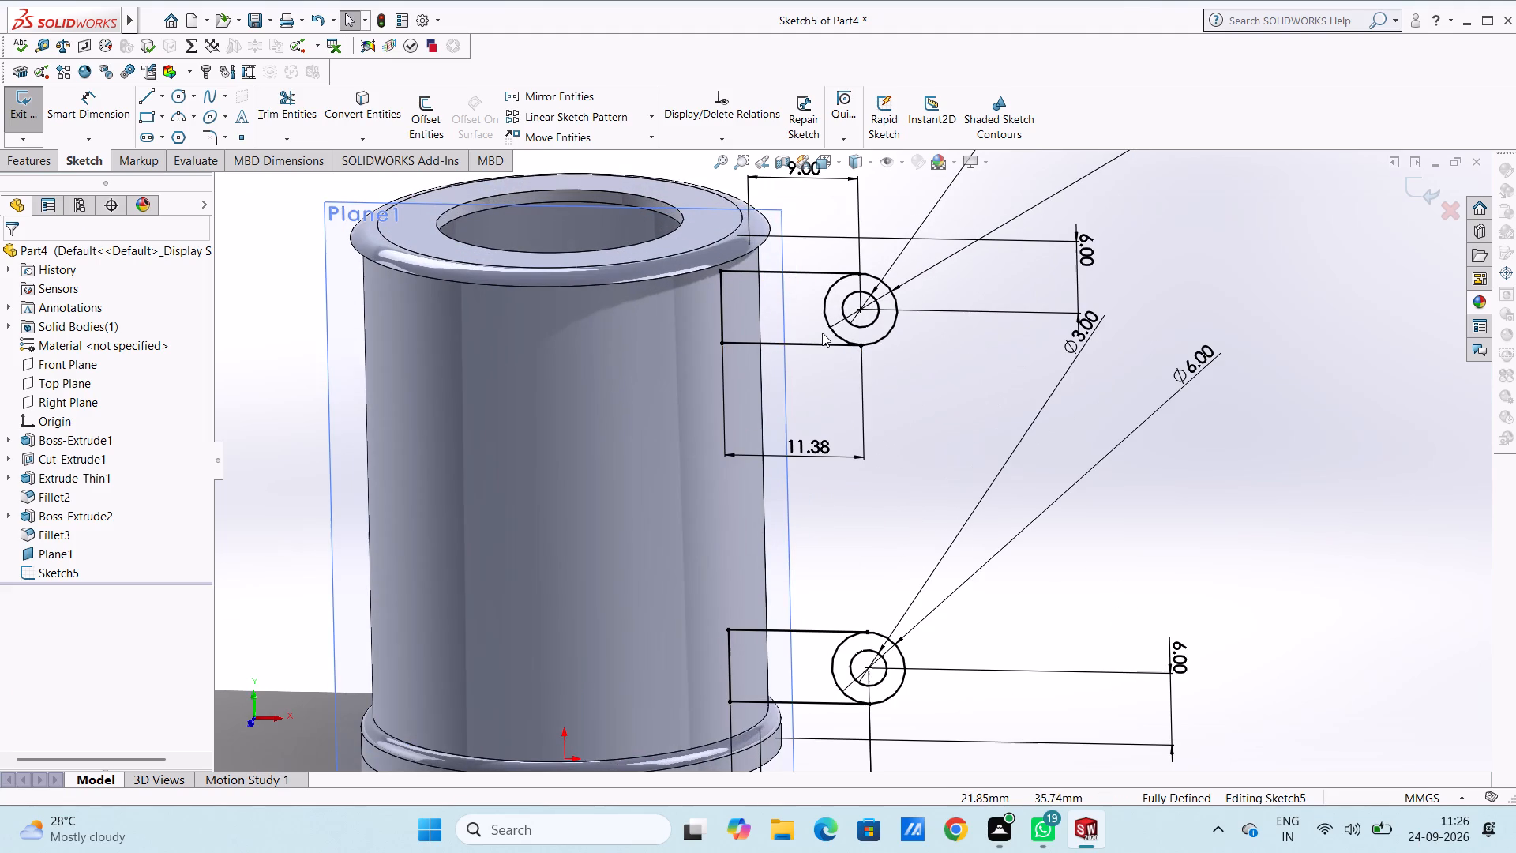
pyautogui.click(281, 108)
pyautogui.scroll(-2, 799, 301)
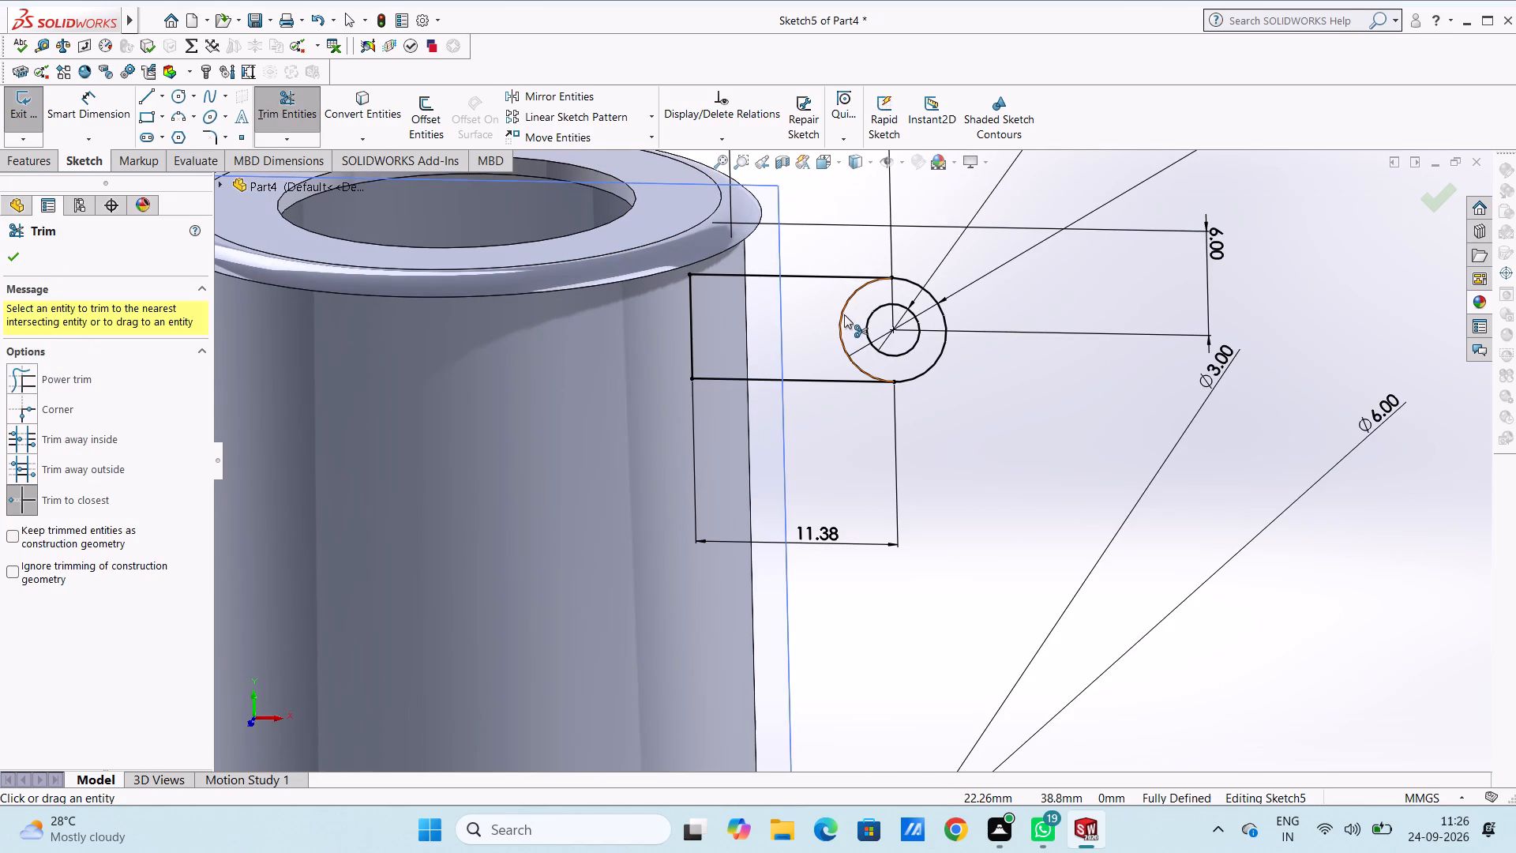
pyautogui.click(843, 312)
pyautogui.scroll(8, 843, 312)
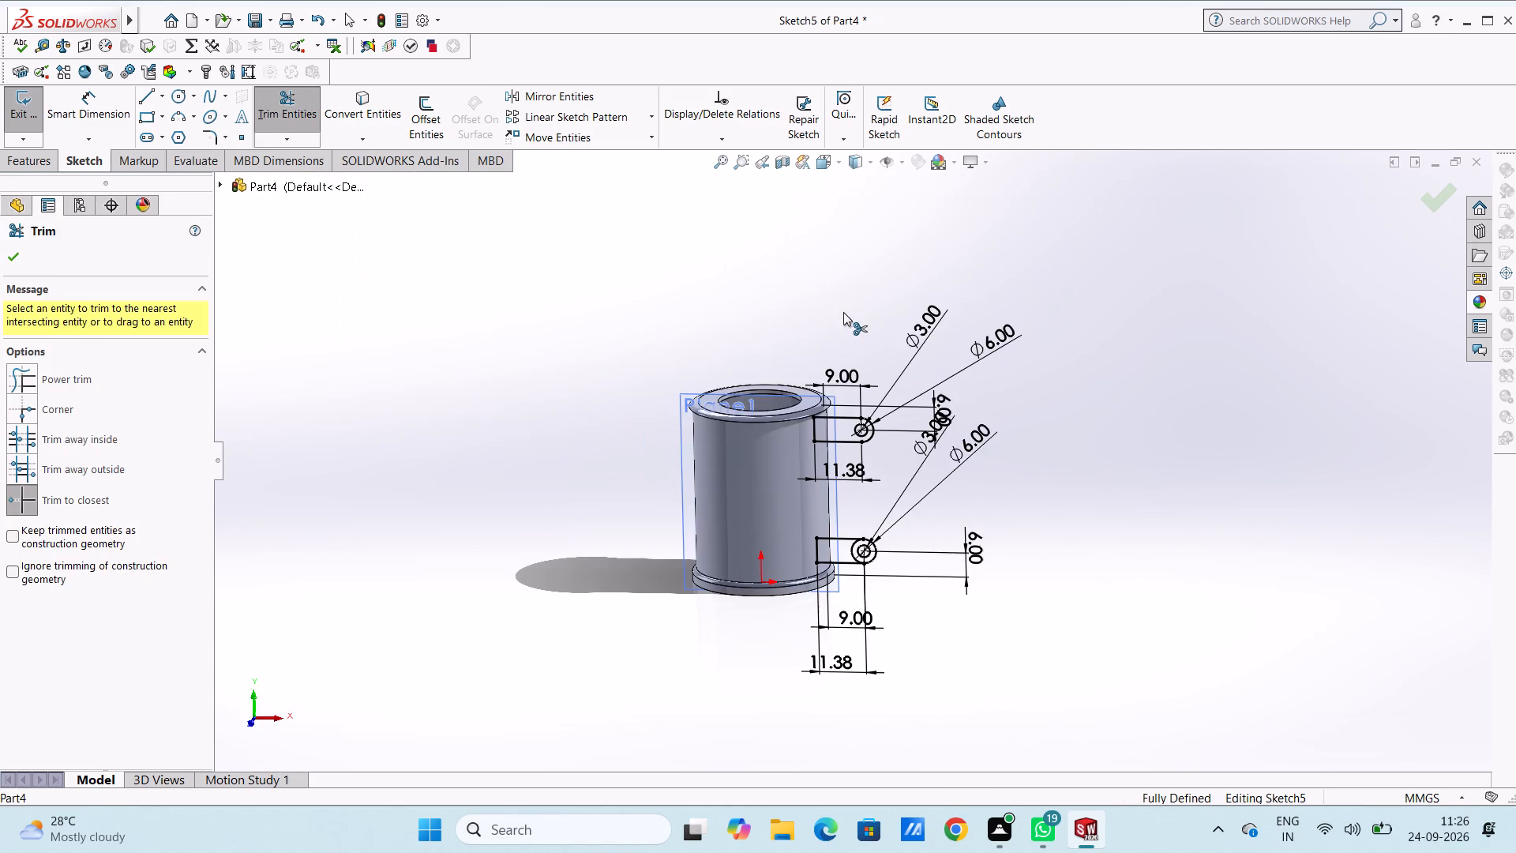
pyautogui.scroll(-5, 858, 542)
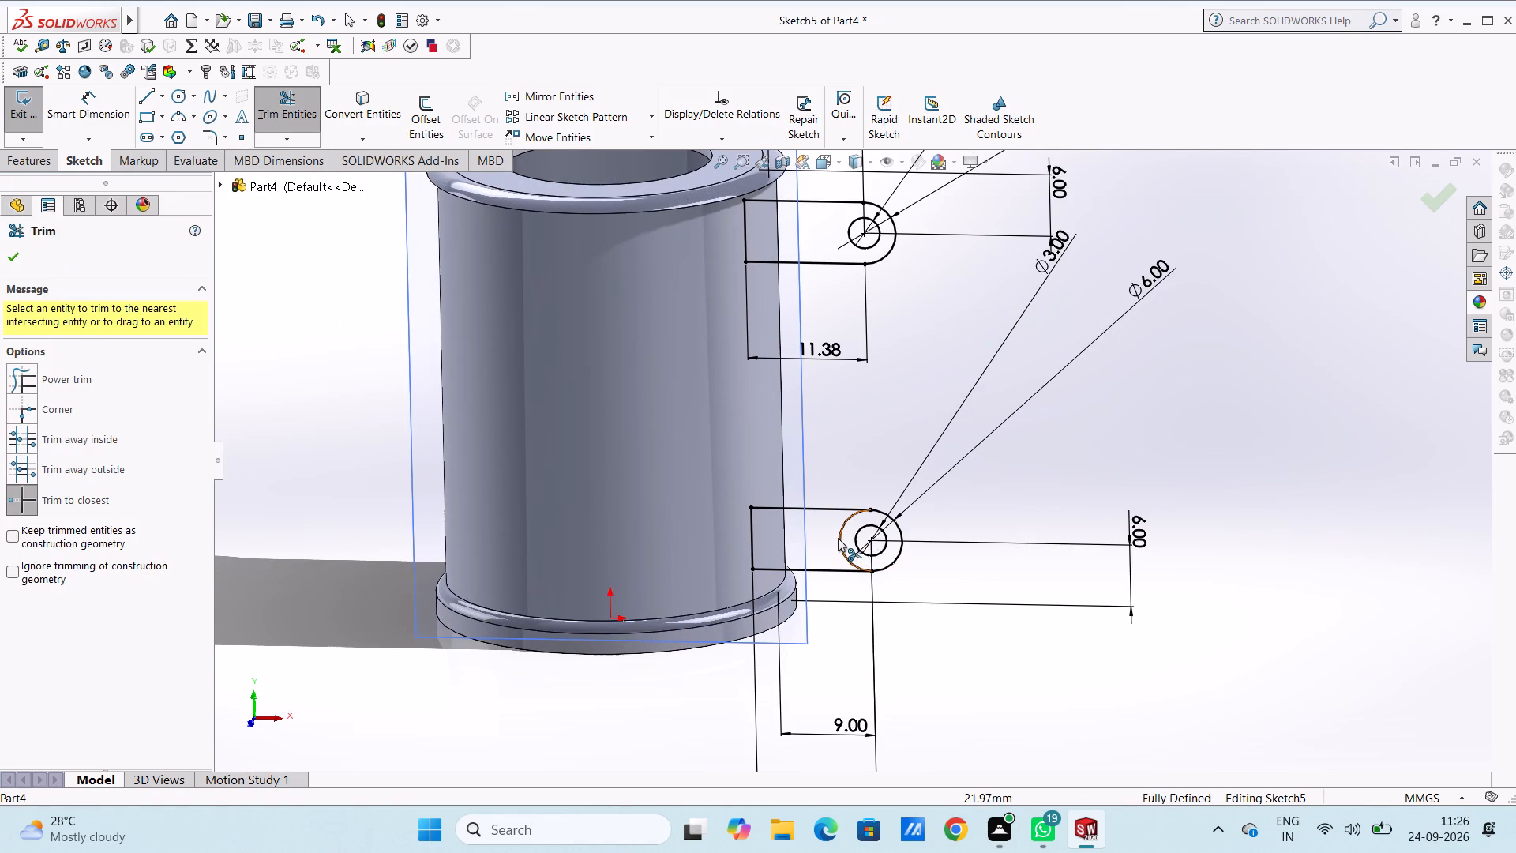
pyautogui.click(838, 538)
pyautogui.press('Escape')
pyautogui.press('Escape')
# Extrude both lug profiles 7 mm blind from the sketch plane in the reversed direction.
pyautogui.scroll(4, 838, 538)
pyautogui.moveTo(888, 379); pyautogui.dragTo(888, 404, button='middle')
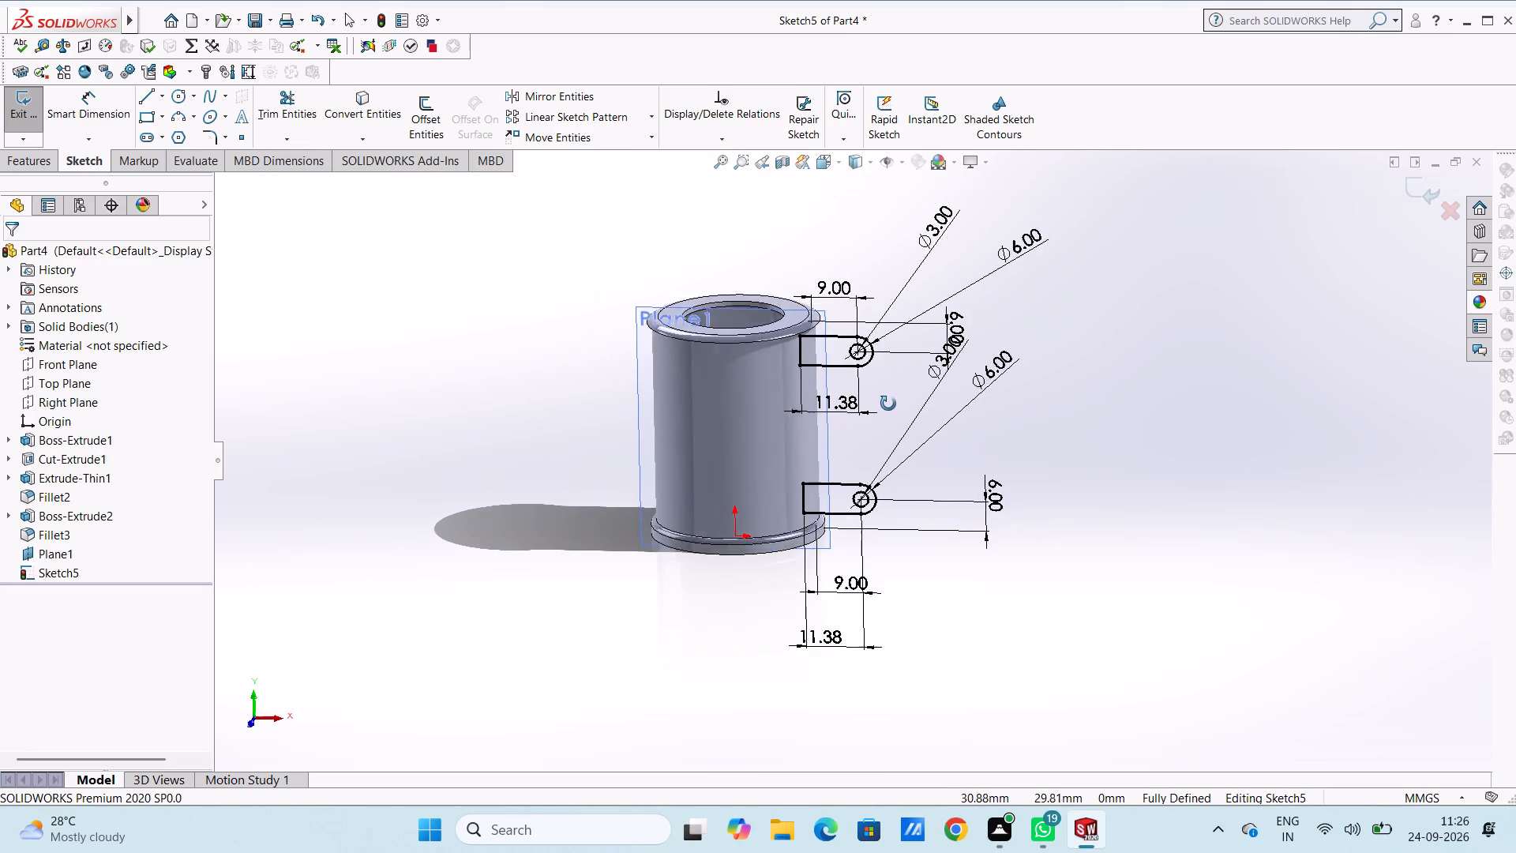
pyautogui.moveTo(888, 404); pyautogui.dragTo(874, 474, button='middle')
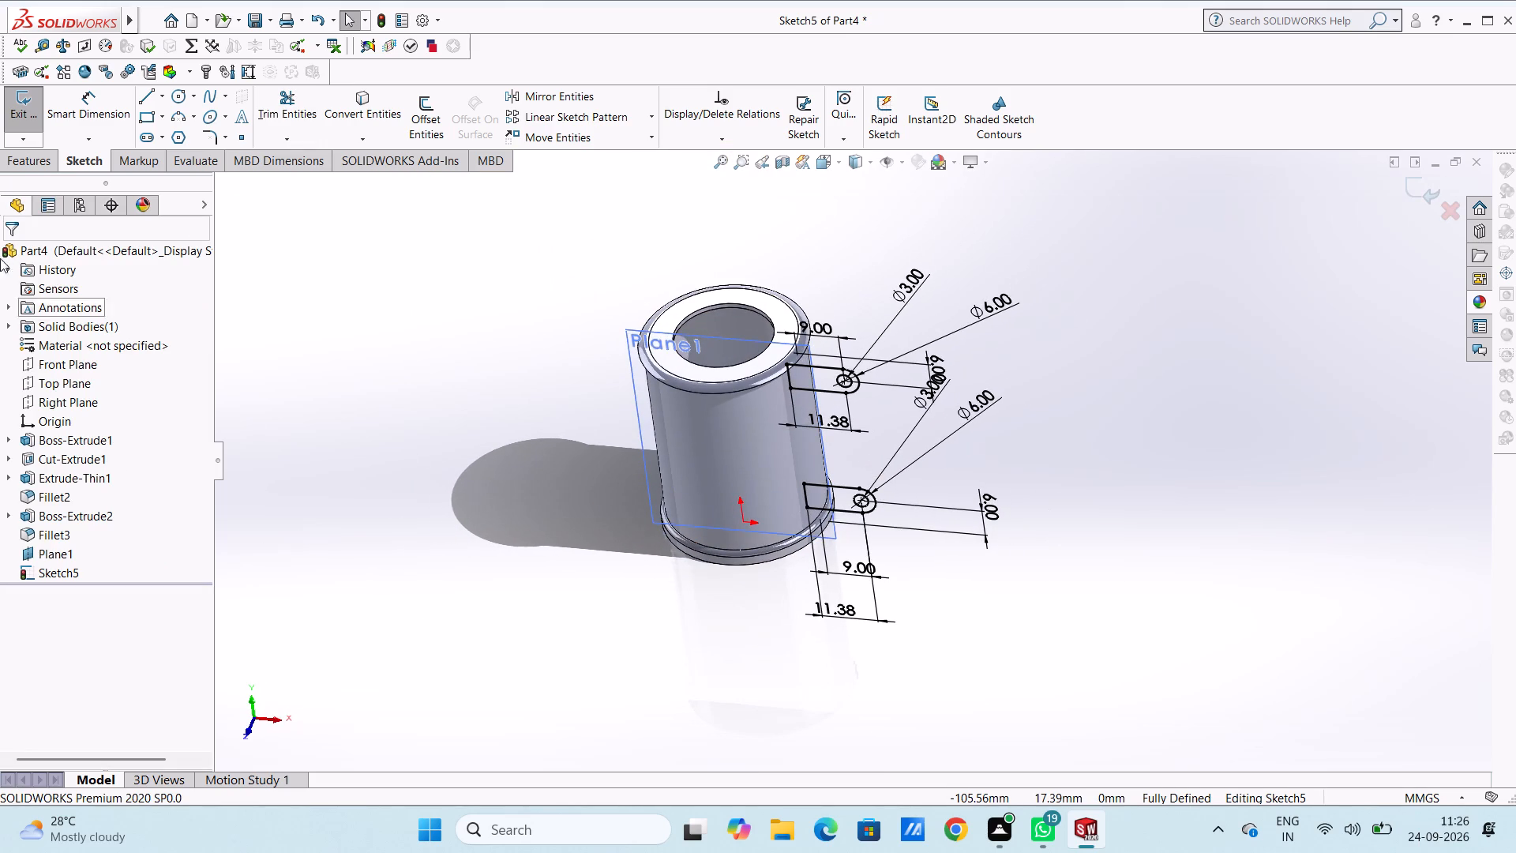
pyautogui.click(24, 159)
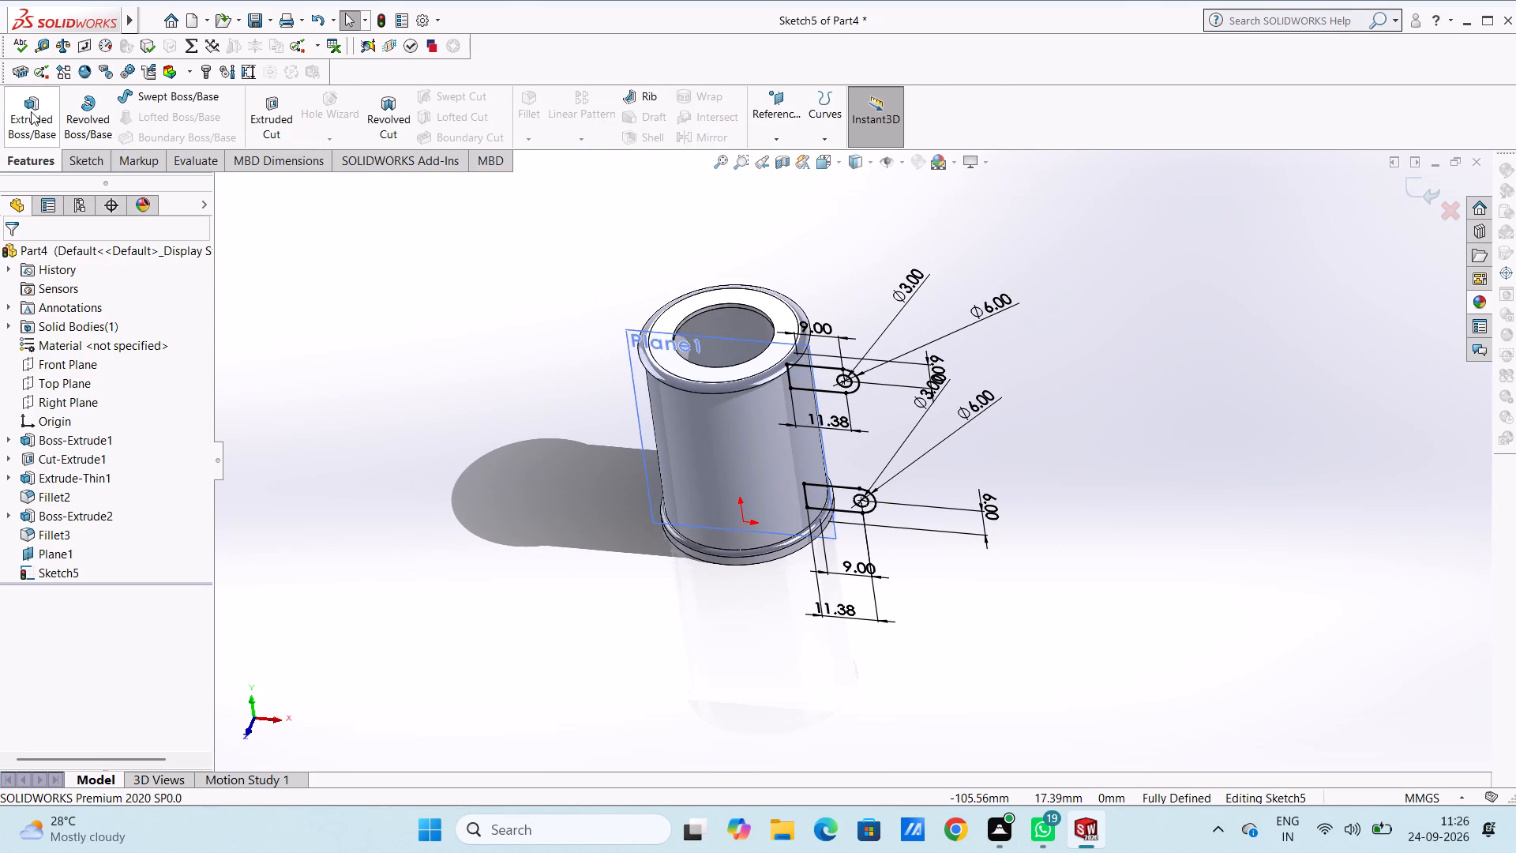
pyautogui.click(31, 111)
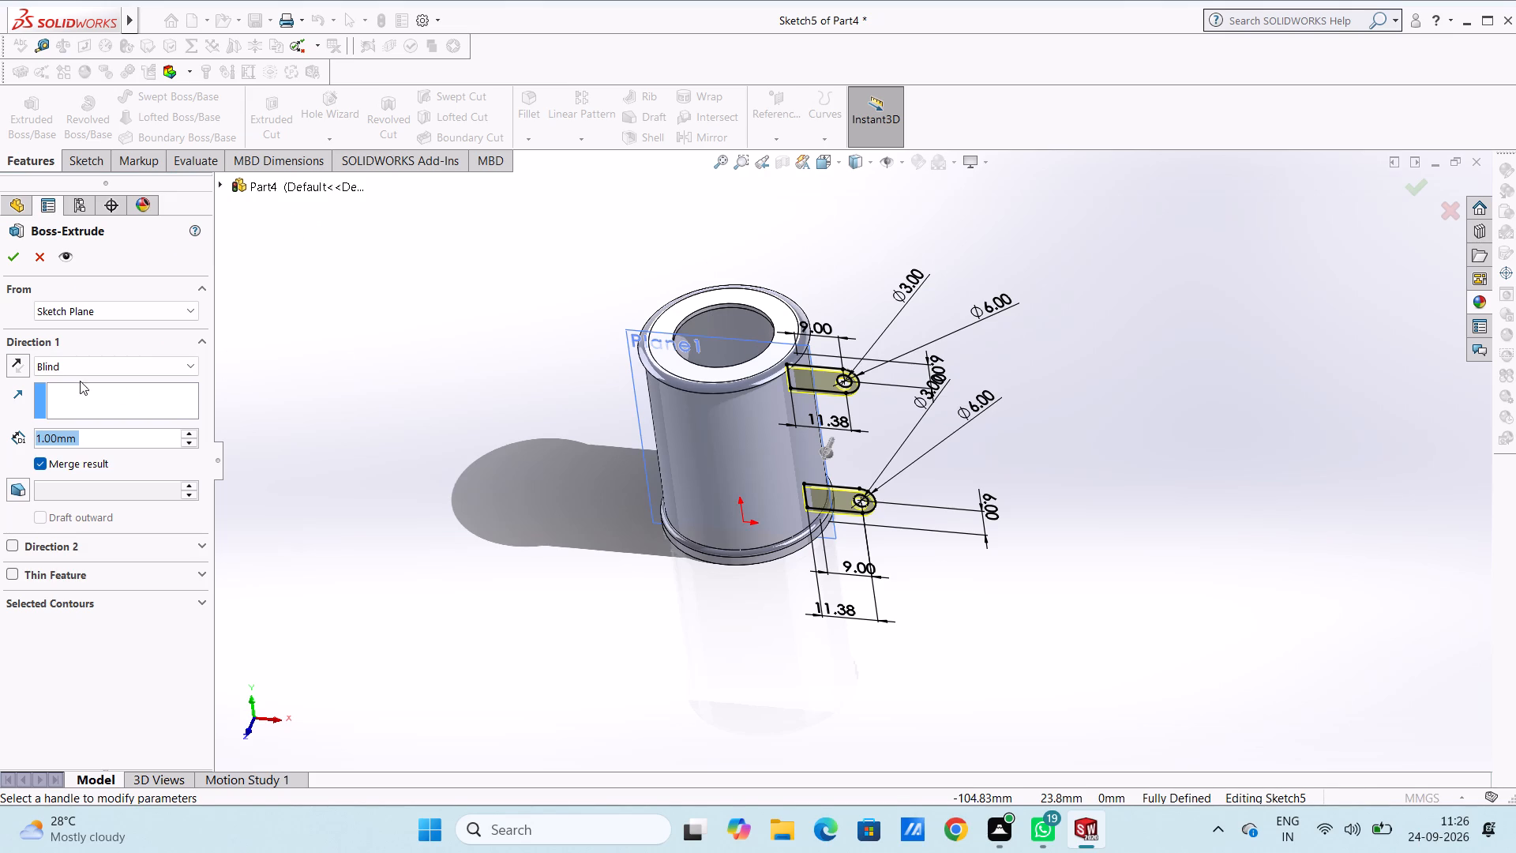
pyautogui.click(7, 368)
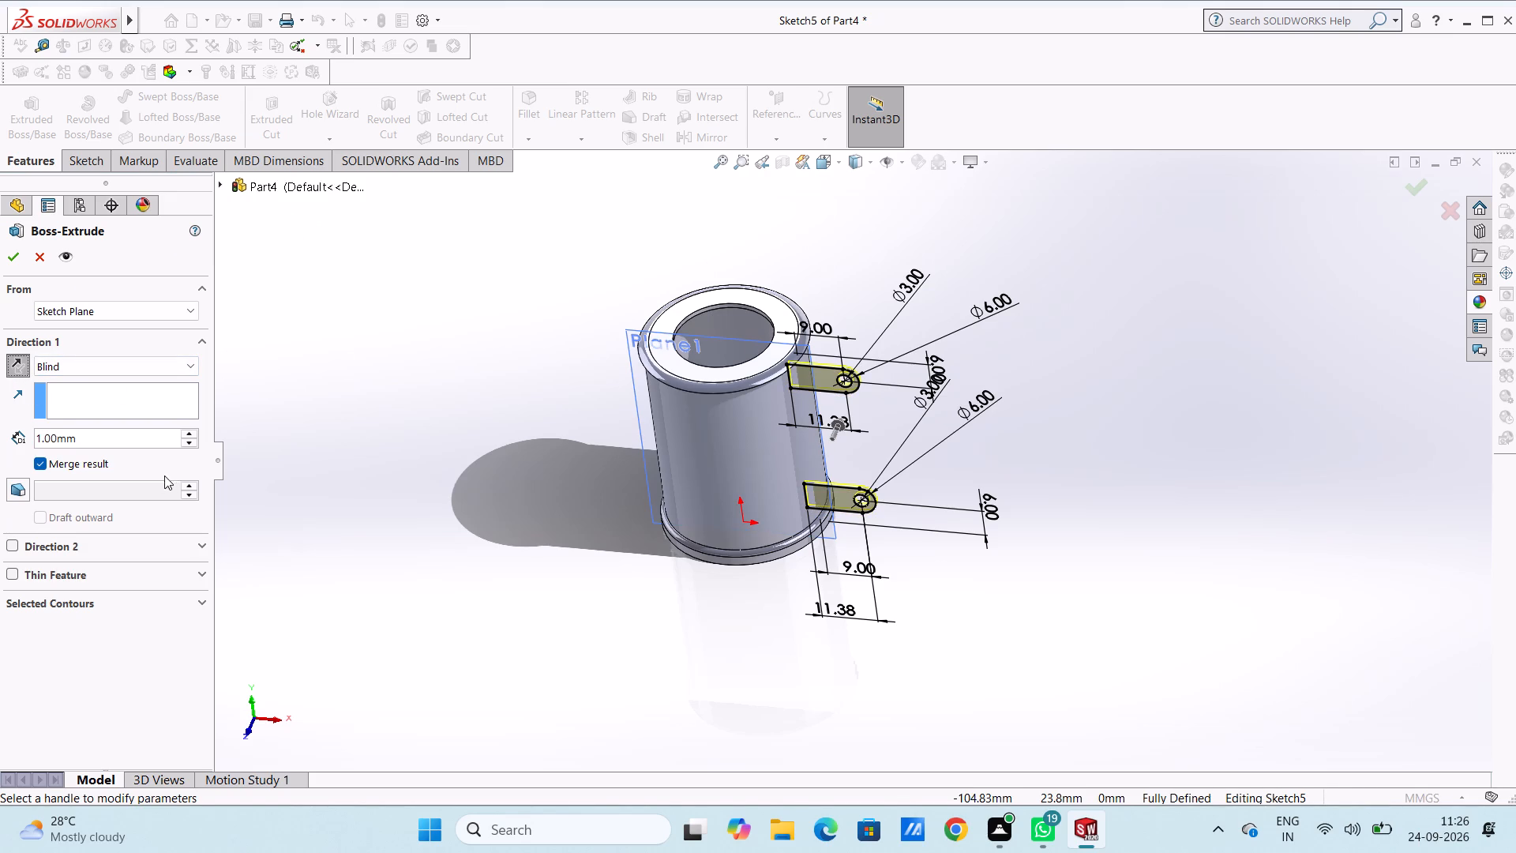
pyautogui.doubleClick(115, 439)
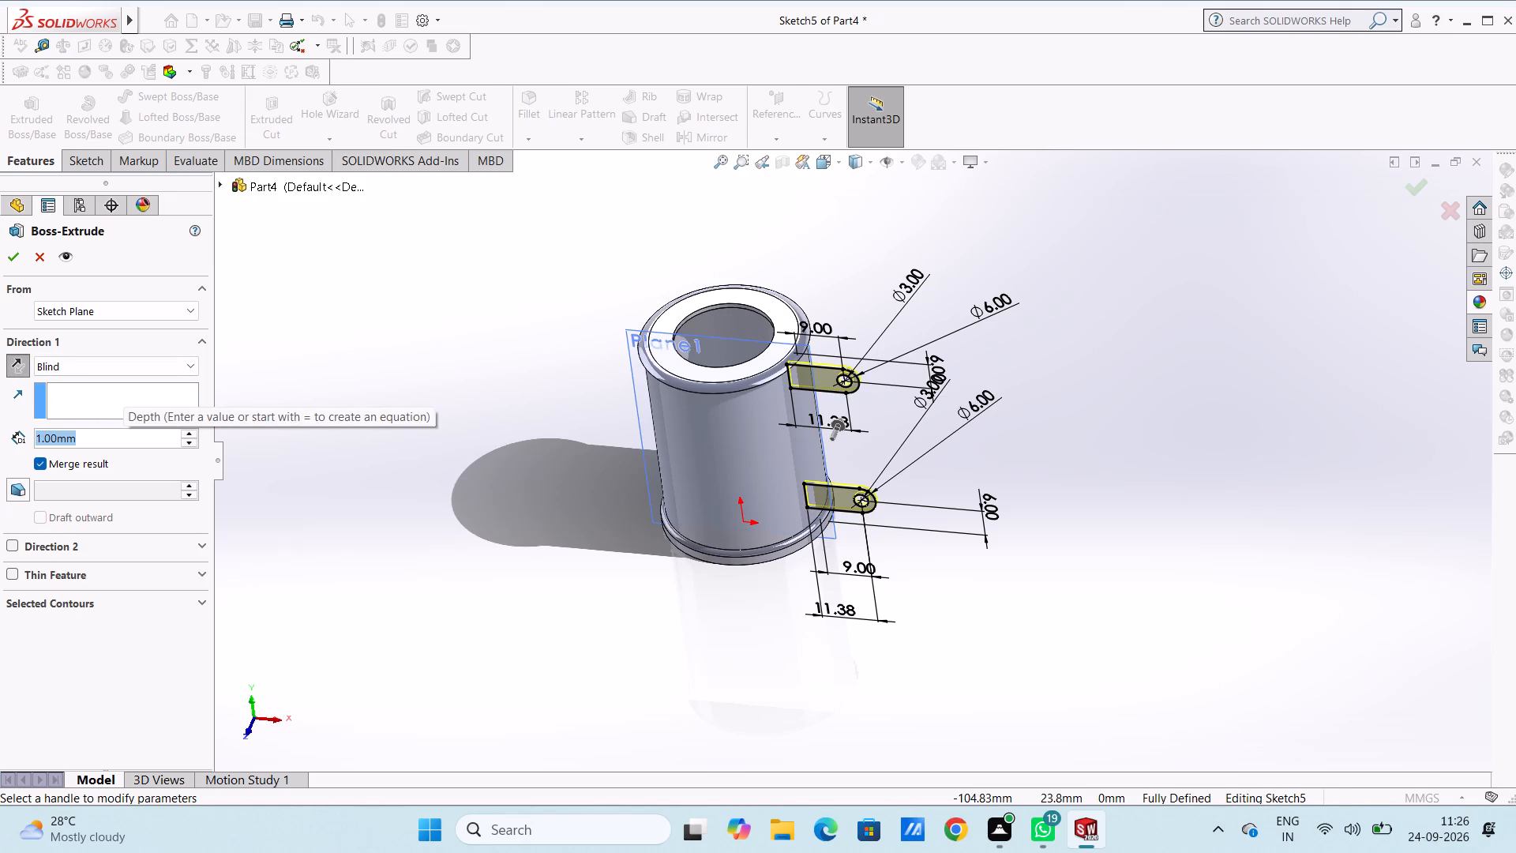
pyautogui.press('7')
pyautogui.press('Return')
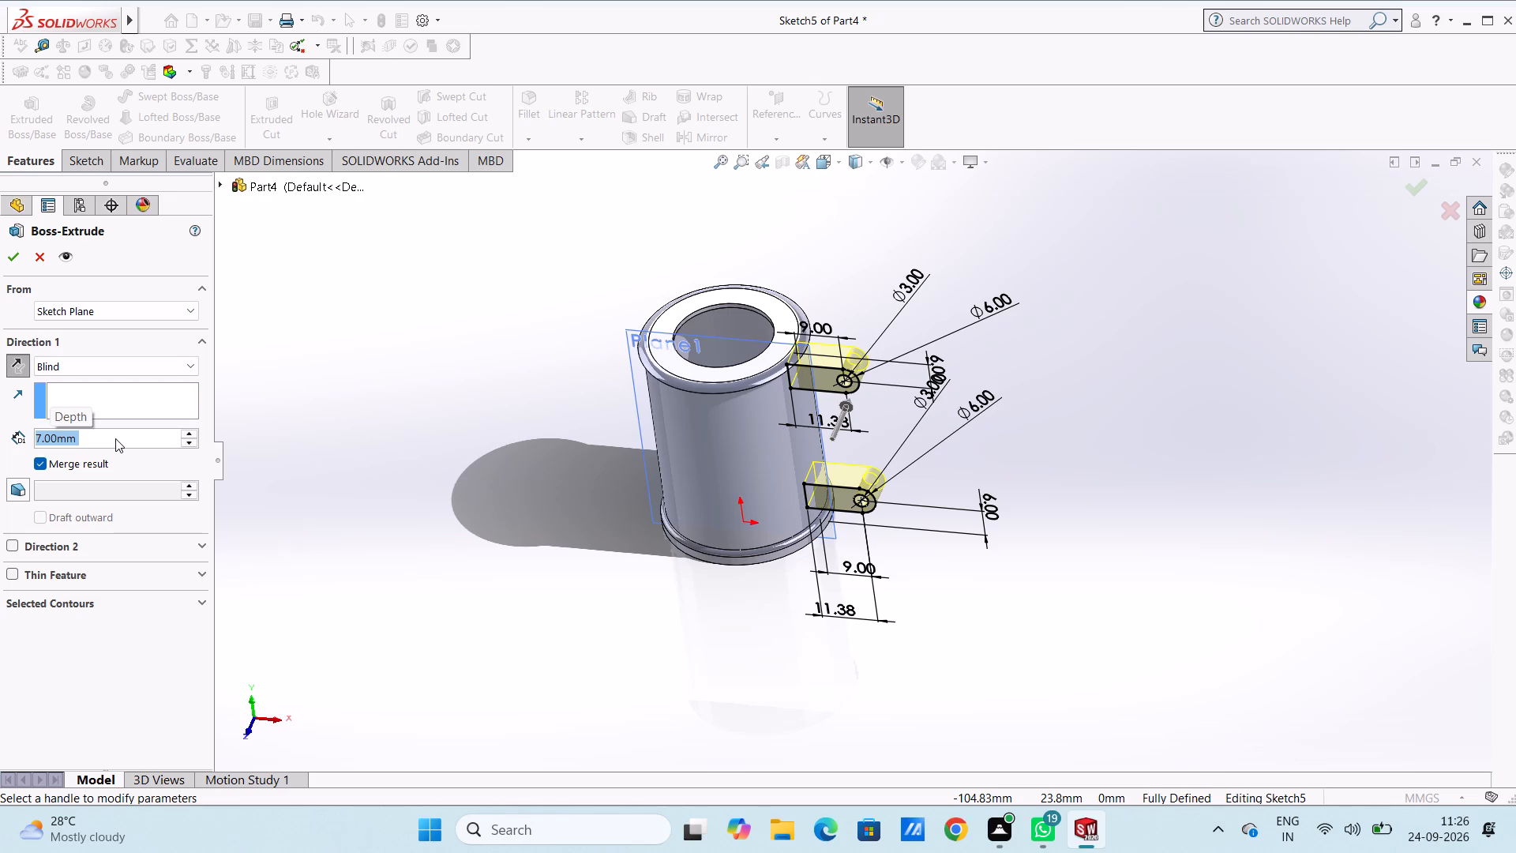
pyautogui.moveTo(343, 324); pyautogui.dragTo(352, 423, button='middle')
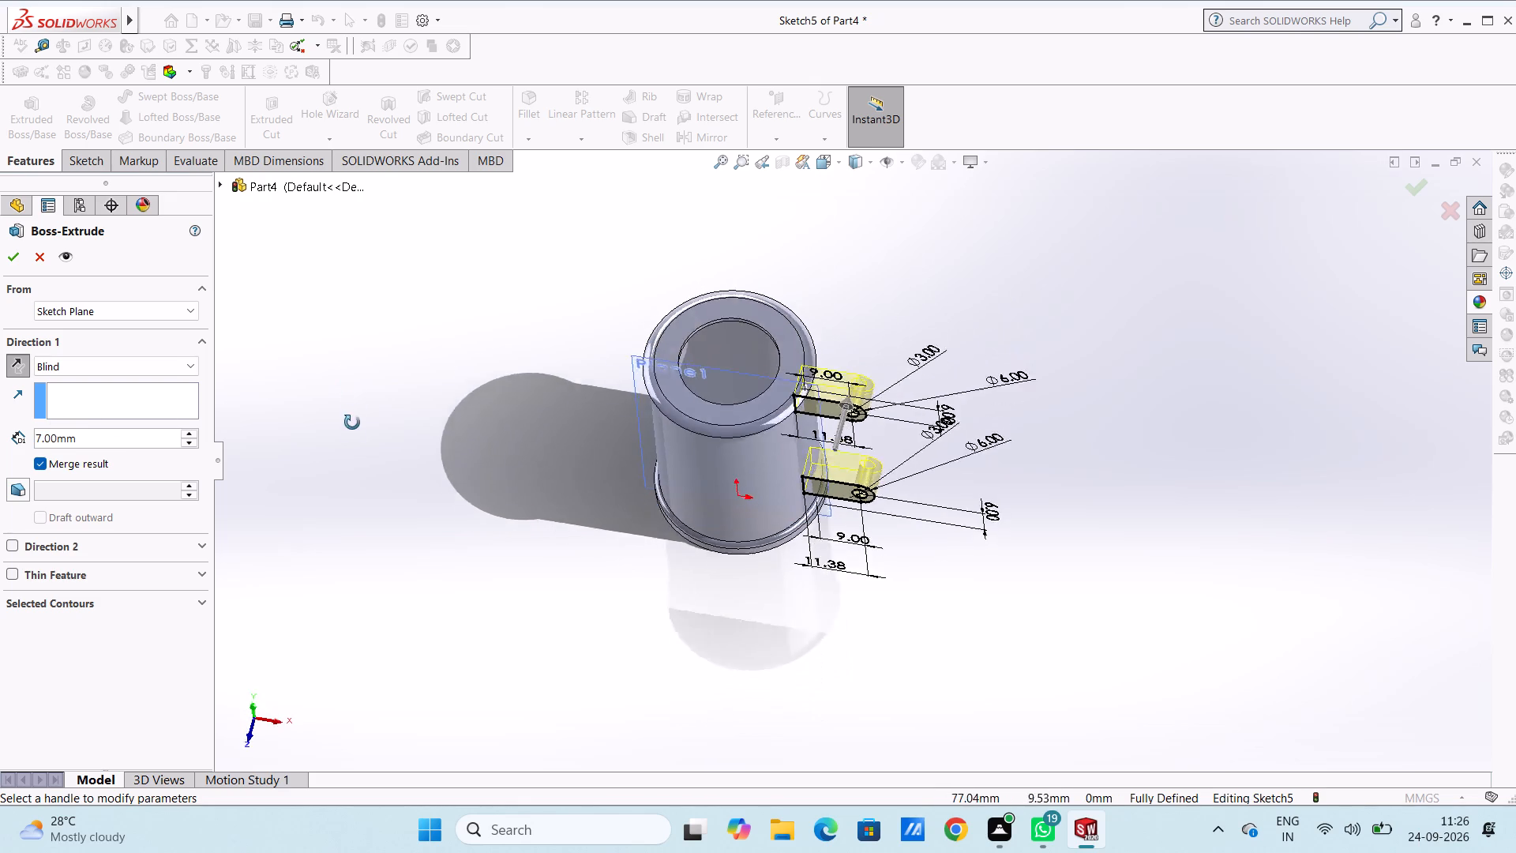
pyautogui.moveTo(352, 423); pyautogui.dragTo(355, 514, button='middle')
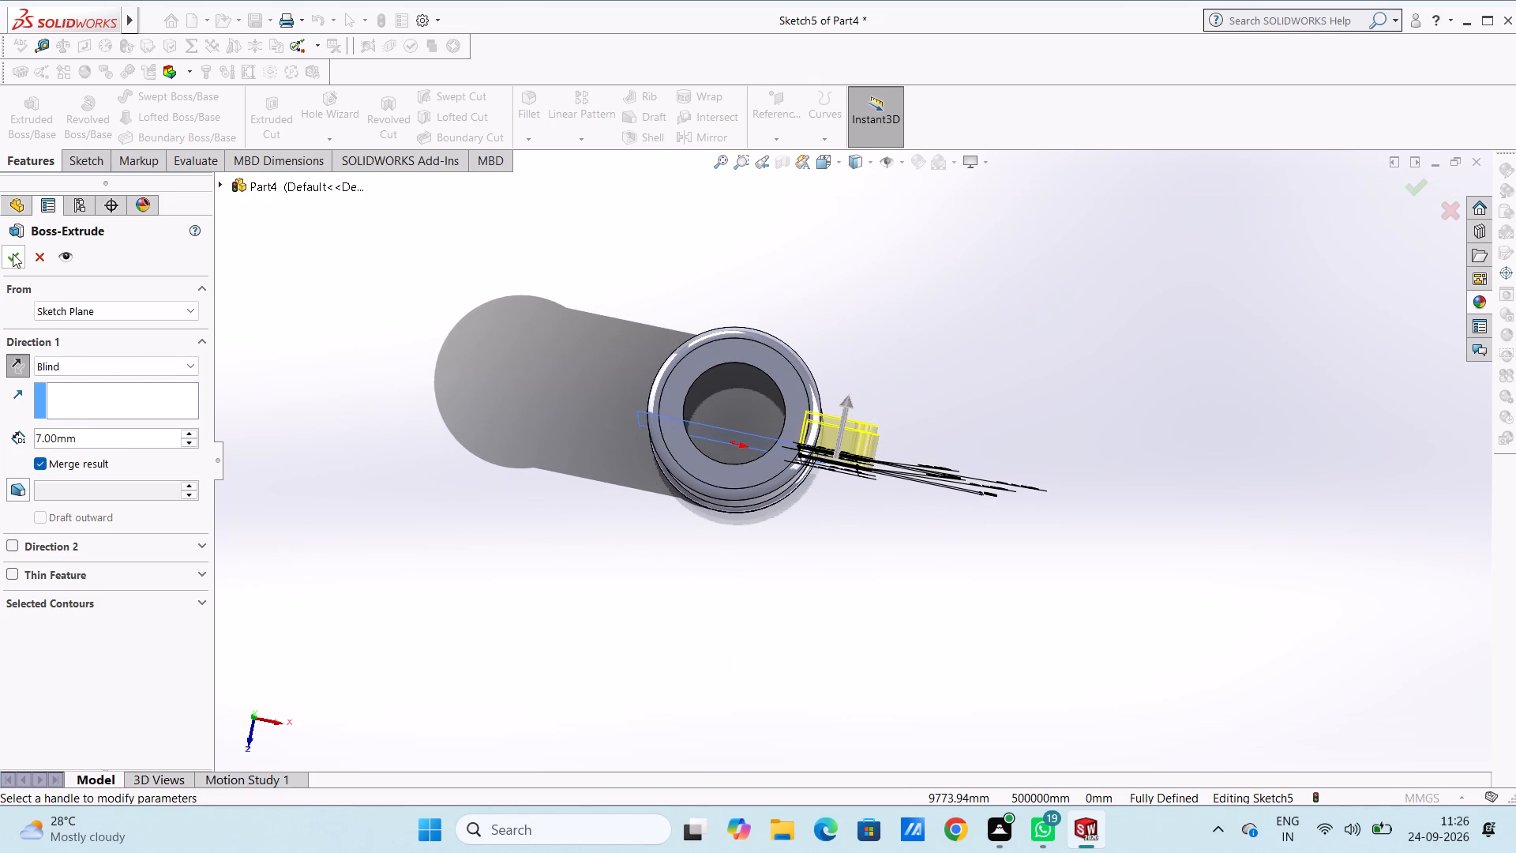
pyautogui.click(13, 254)
pyautogui.click(342, 388)
# Hide the offset reference plane Plane1.
pyautogui.moveTo(344, 393); pyautogui.dragTo(340, 328, button='middle')
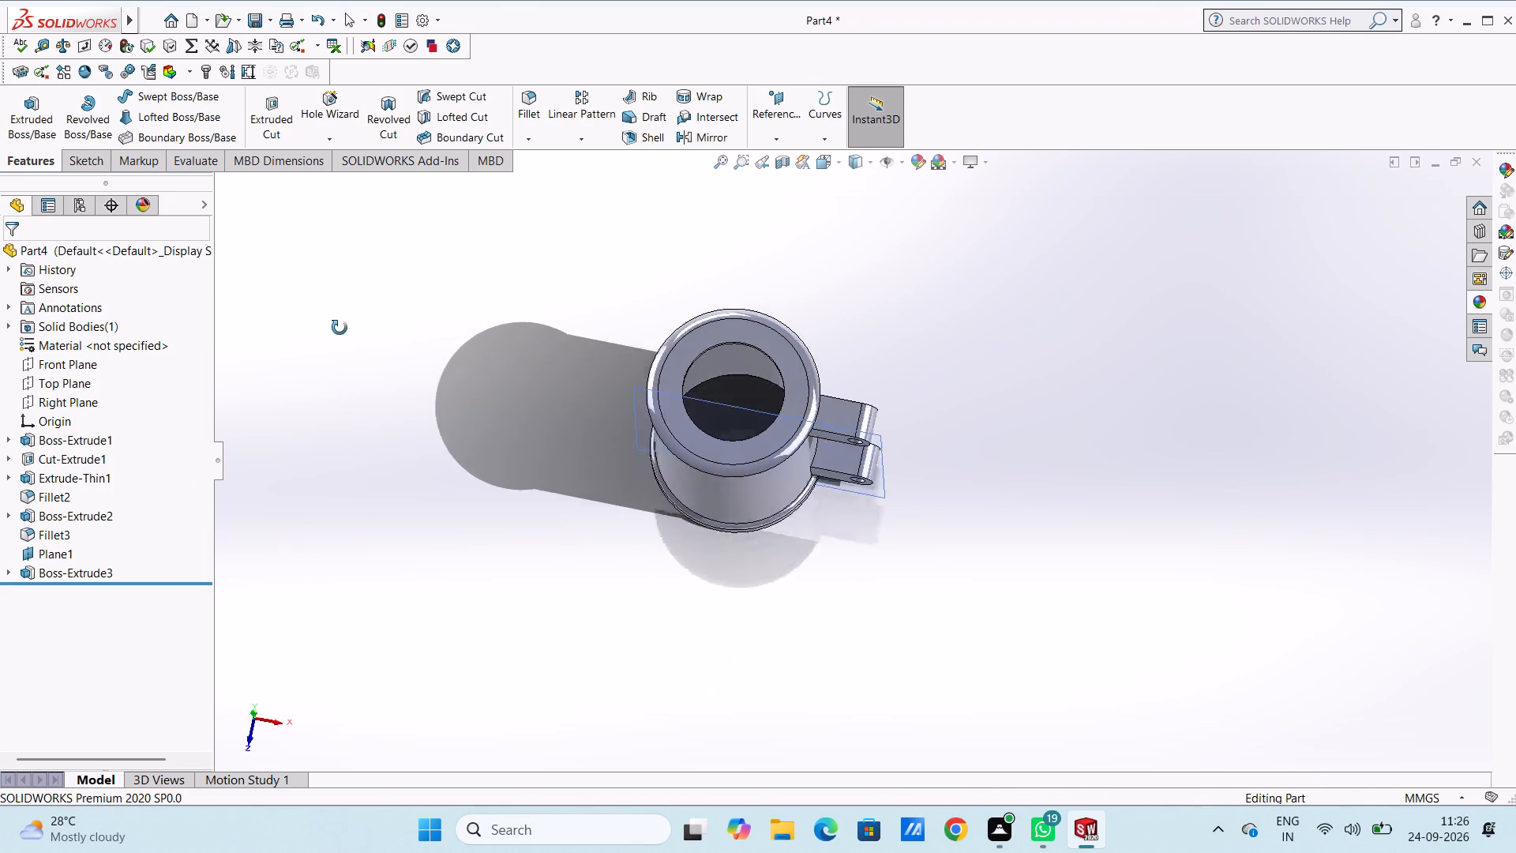
pyautogui.moveTo(340, 328); pyautogui.dragTo(362, 246, button='middle')
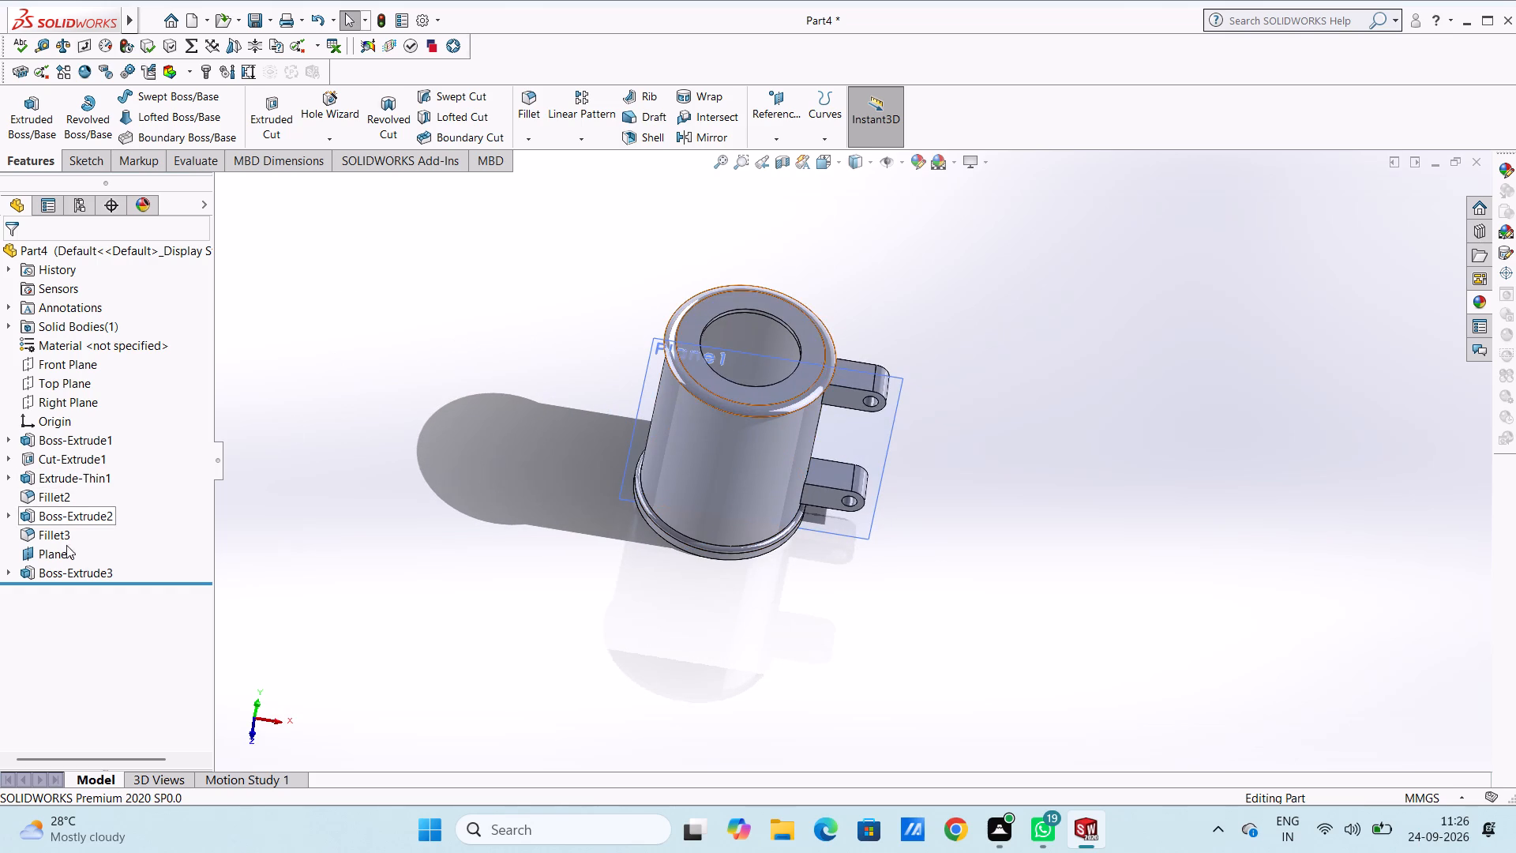
pyautogui.click(70, 556)
pyautogui.click(114, 527)
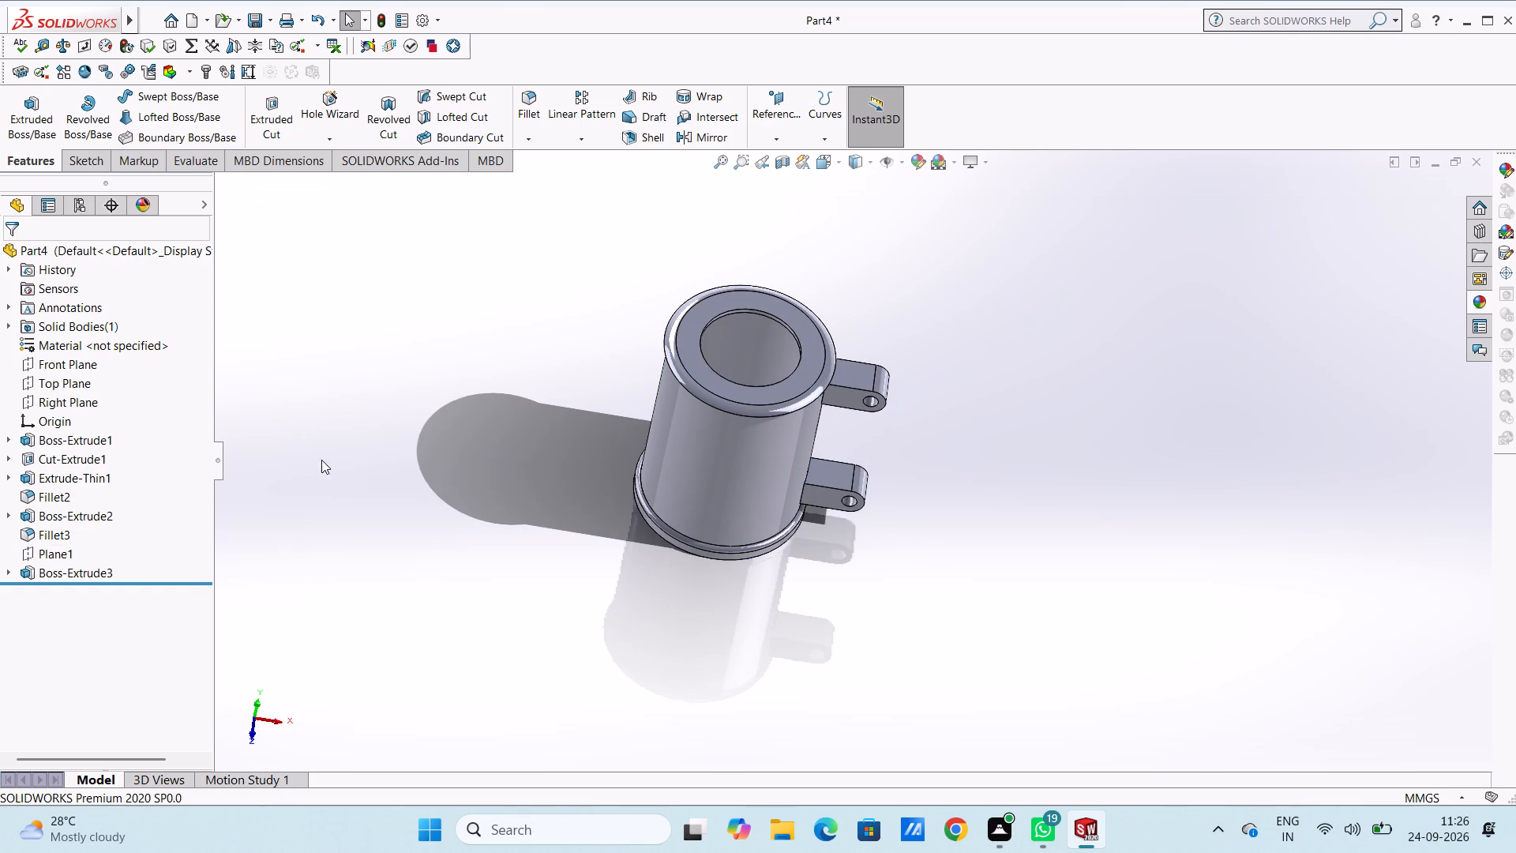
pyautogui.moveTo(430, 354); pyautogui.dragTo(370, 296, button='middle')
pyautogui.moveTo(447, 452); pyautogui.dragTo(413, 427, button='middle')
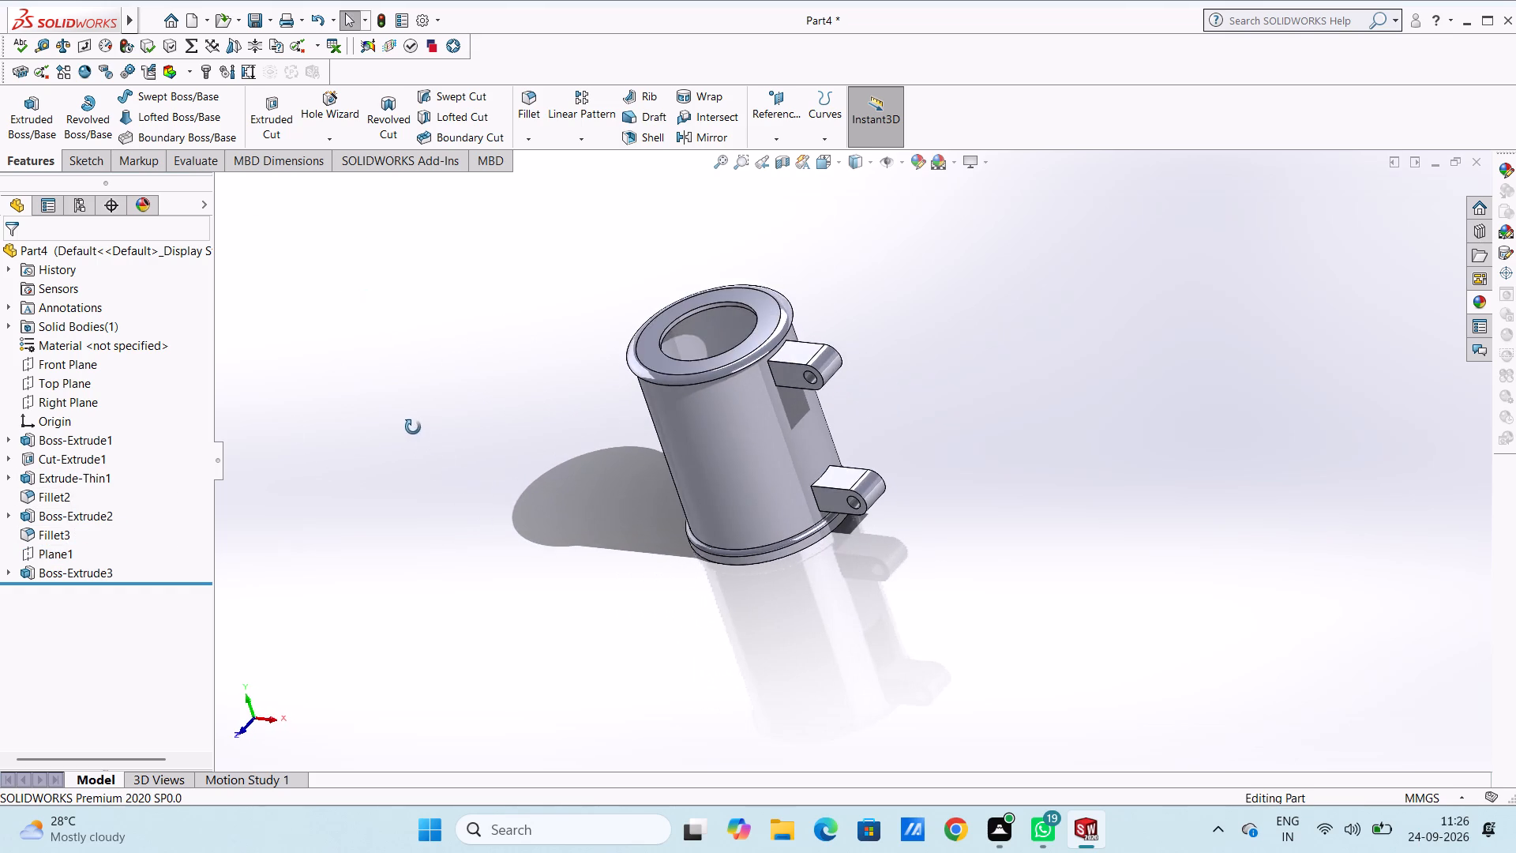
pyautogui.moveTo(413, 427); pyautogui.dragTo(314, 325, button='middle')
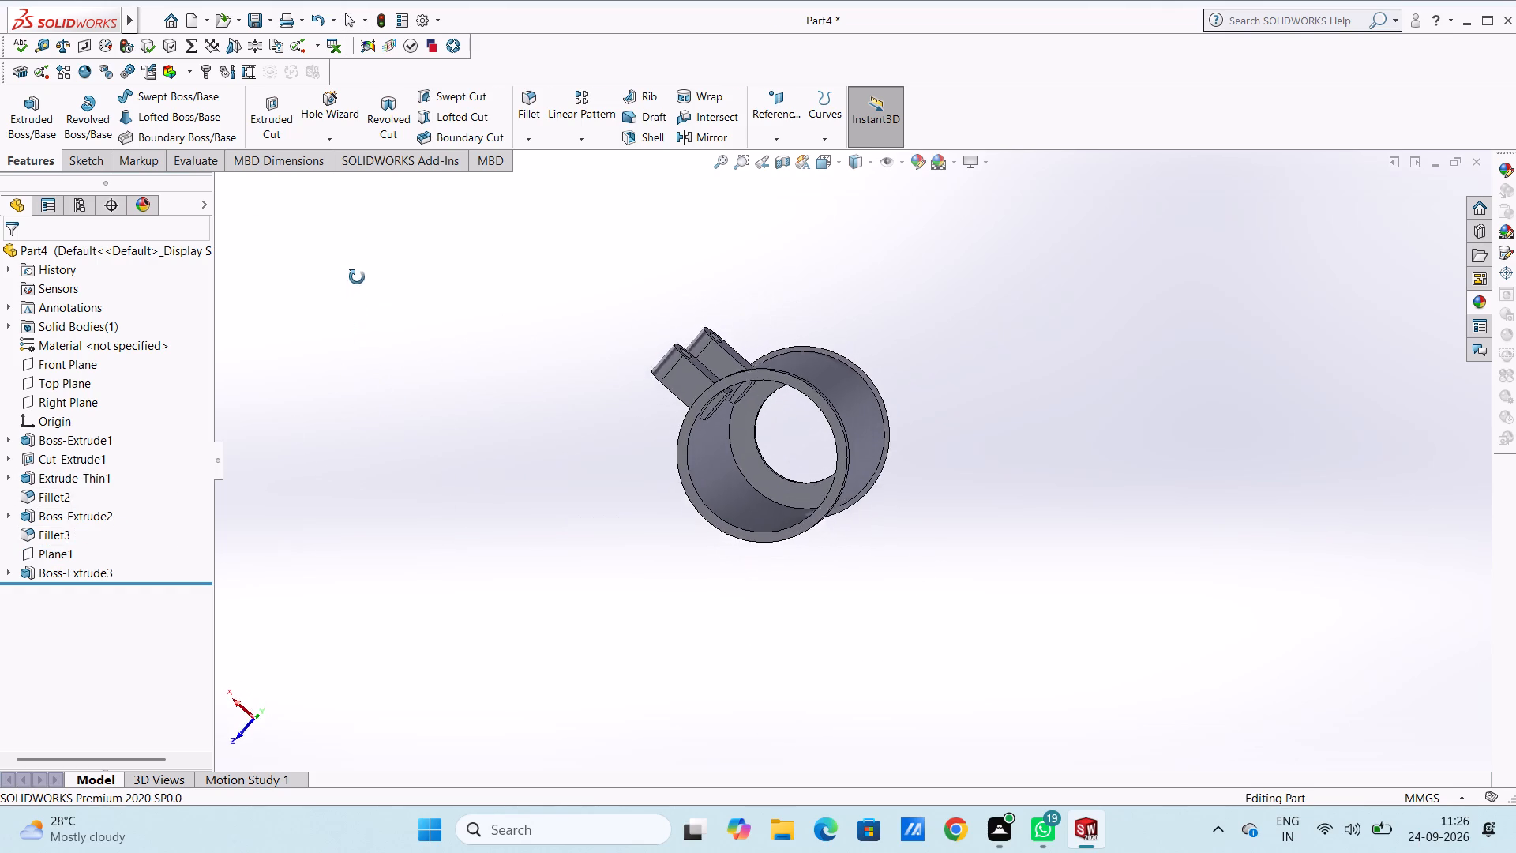
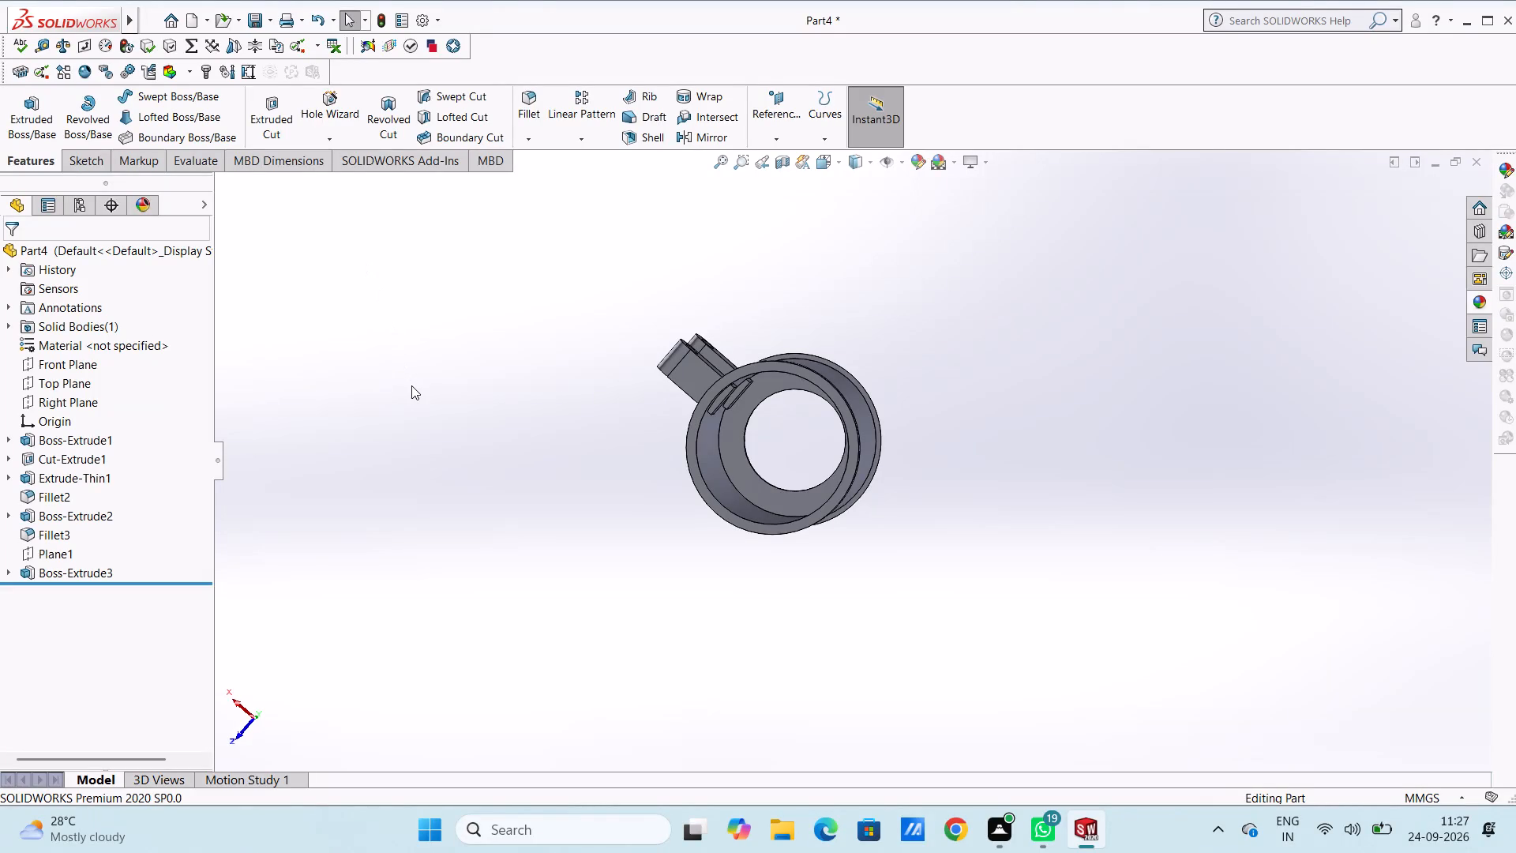
# Sketch an origin-centred circle about 30 mm in diameter on the tube's bottom end face, snapped to the rim's inner edge.
pyautogui.hotkey('ctrl', '5')
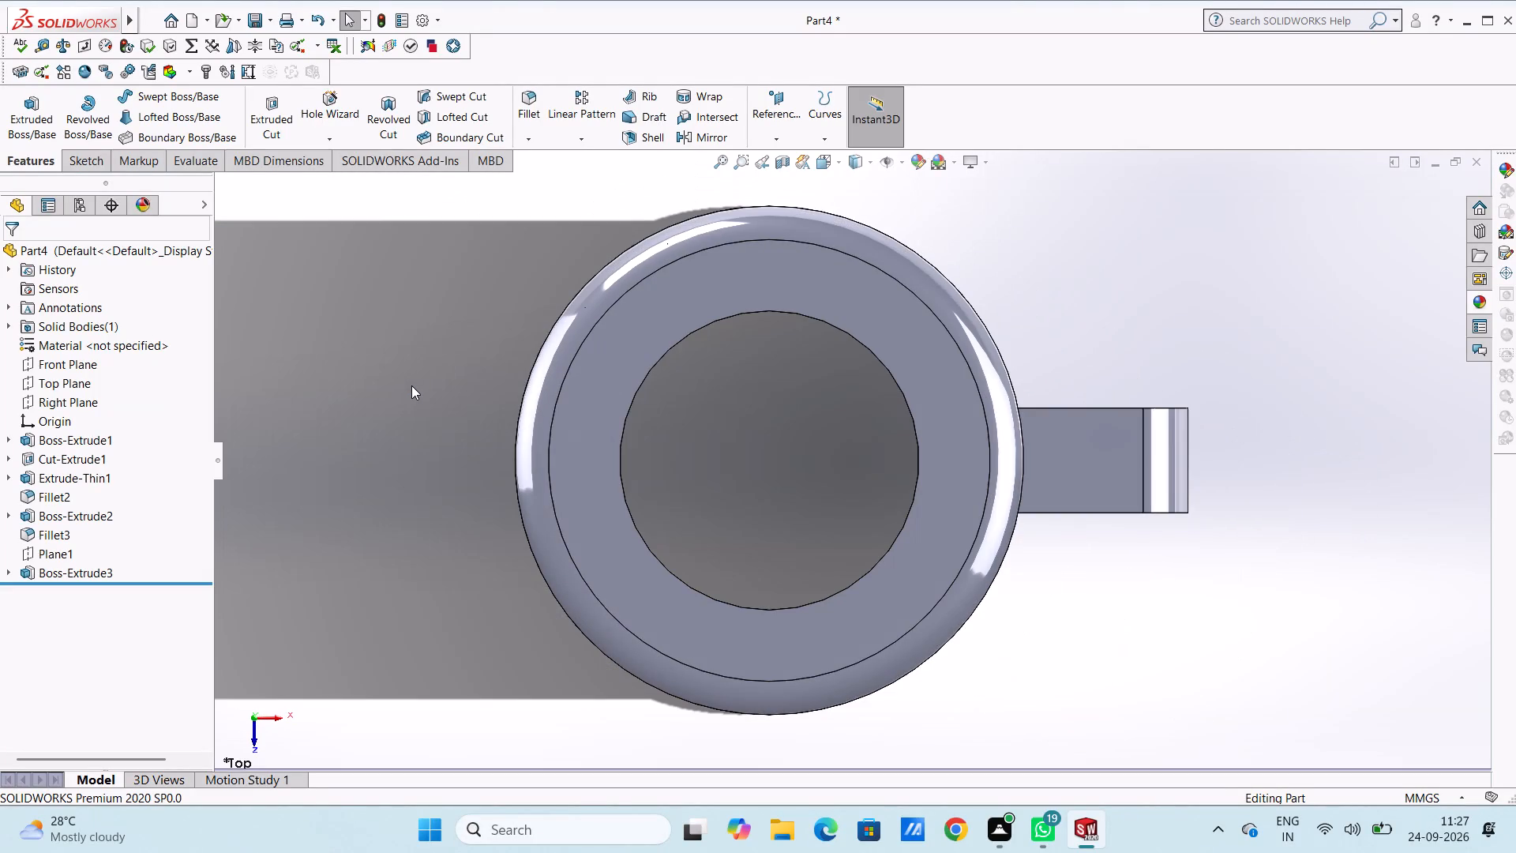
pyautogui.hotkey('ctrl', '6')
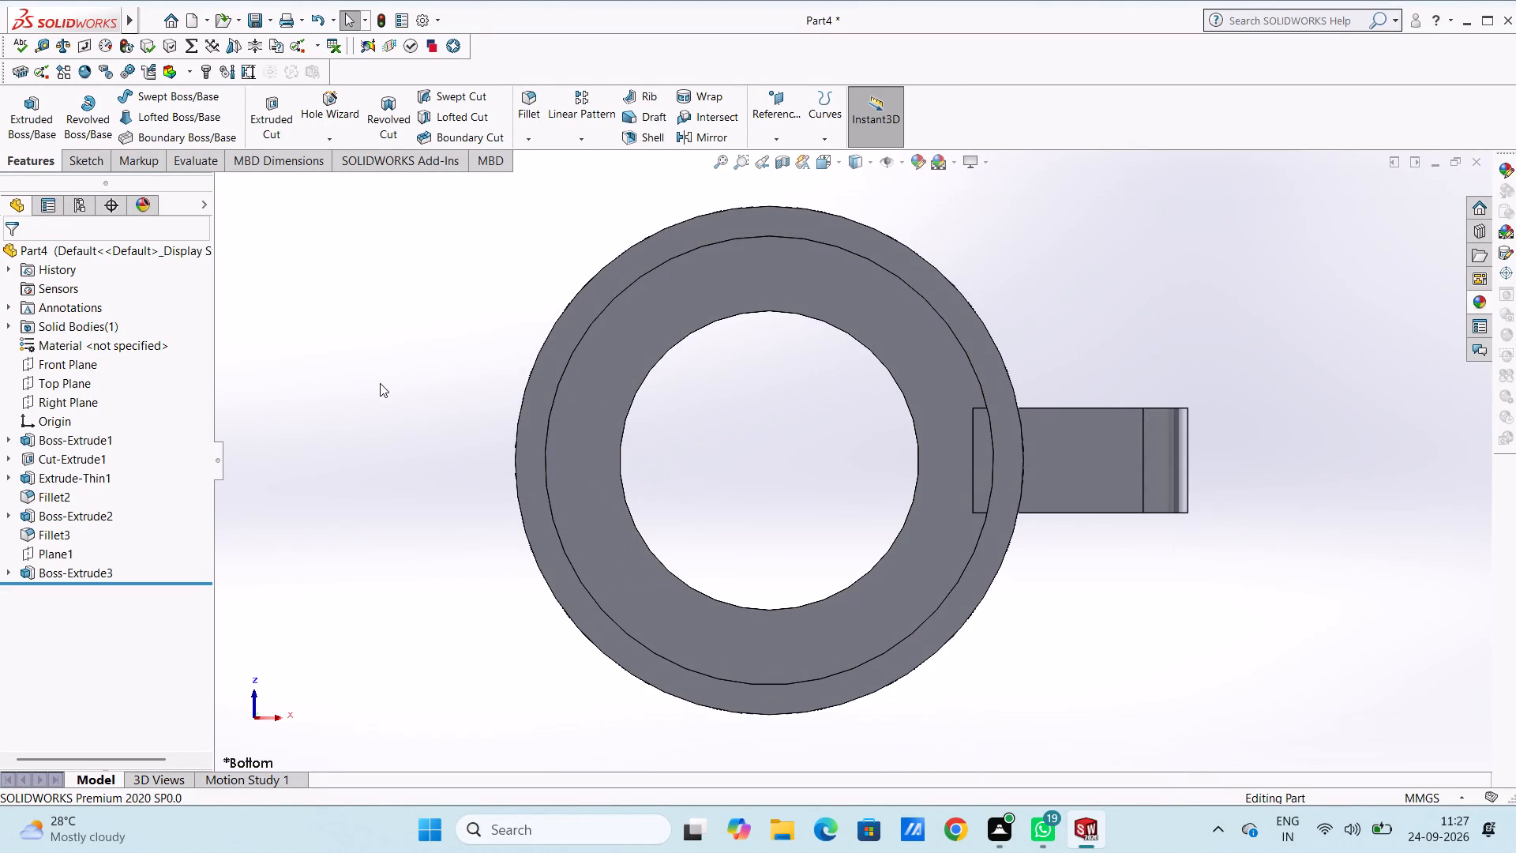
pyautogui.click(695, 235)
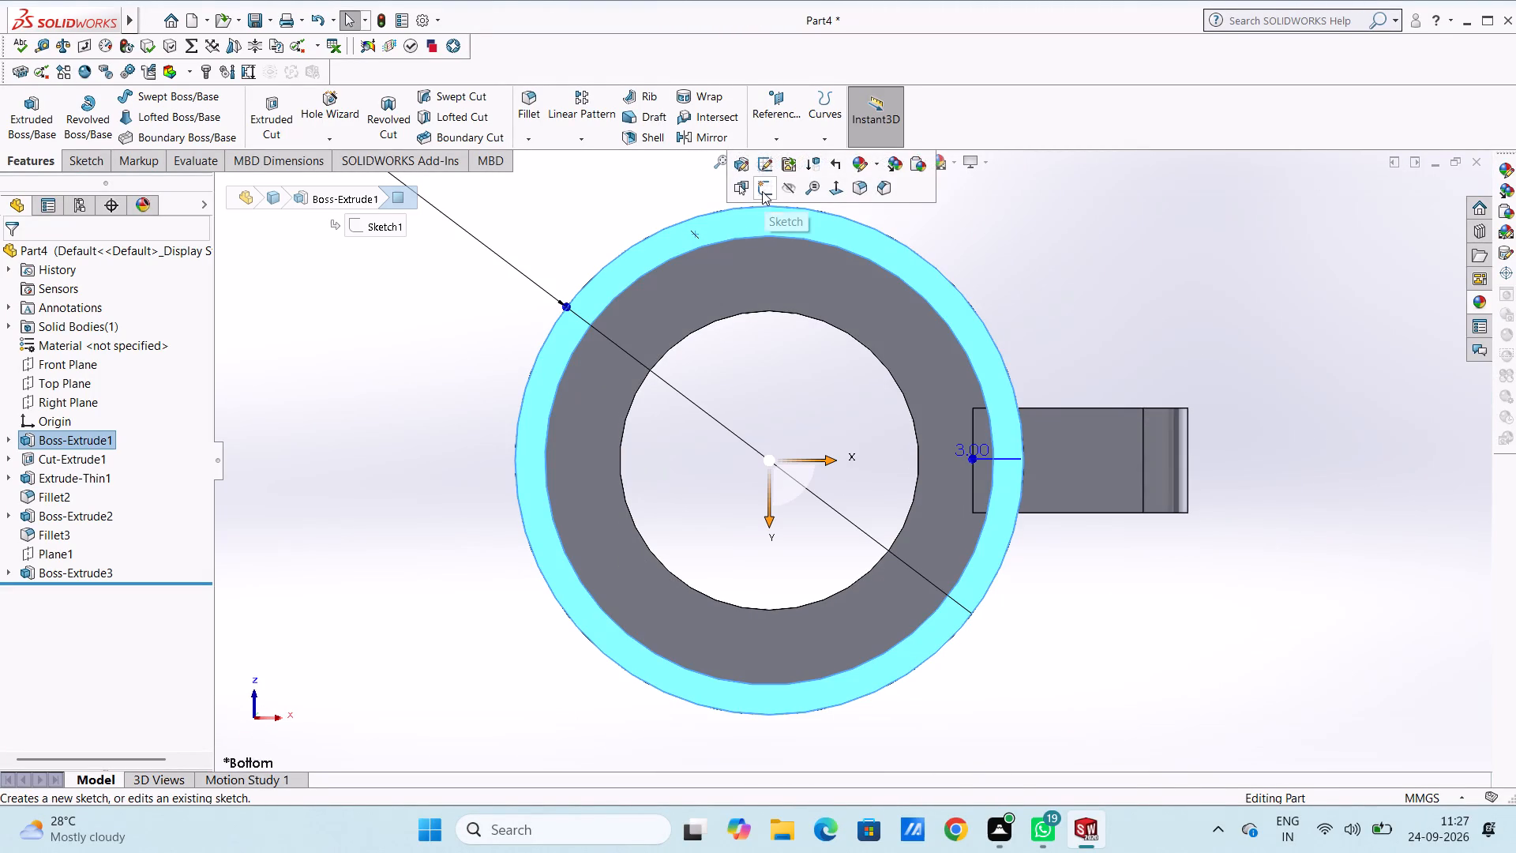
pyautogui.click(762, 190)
pyautogui.click(672, 197)
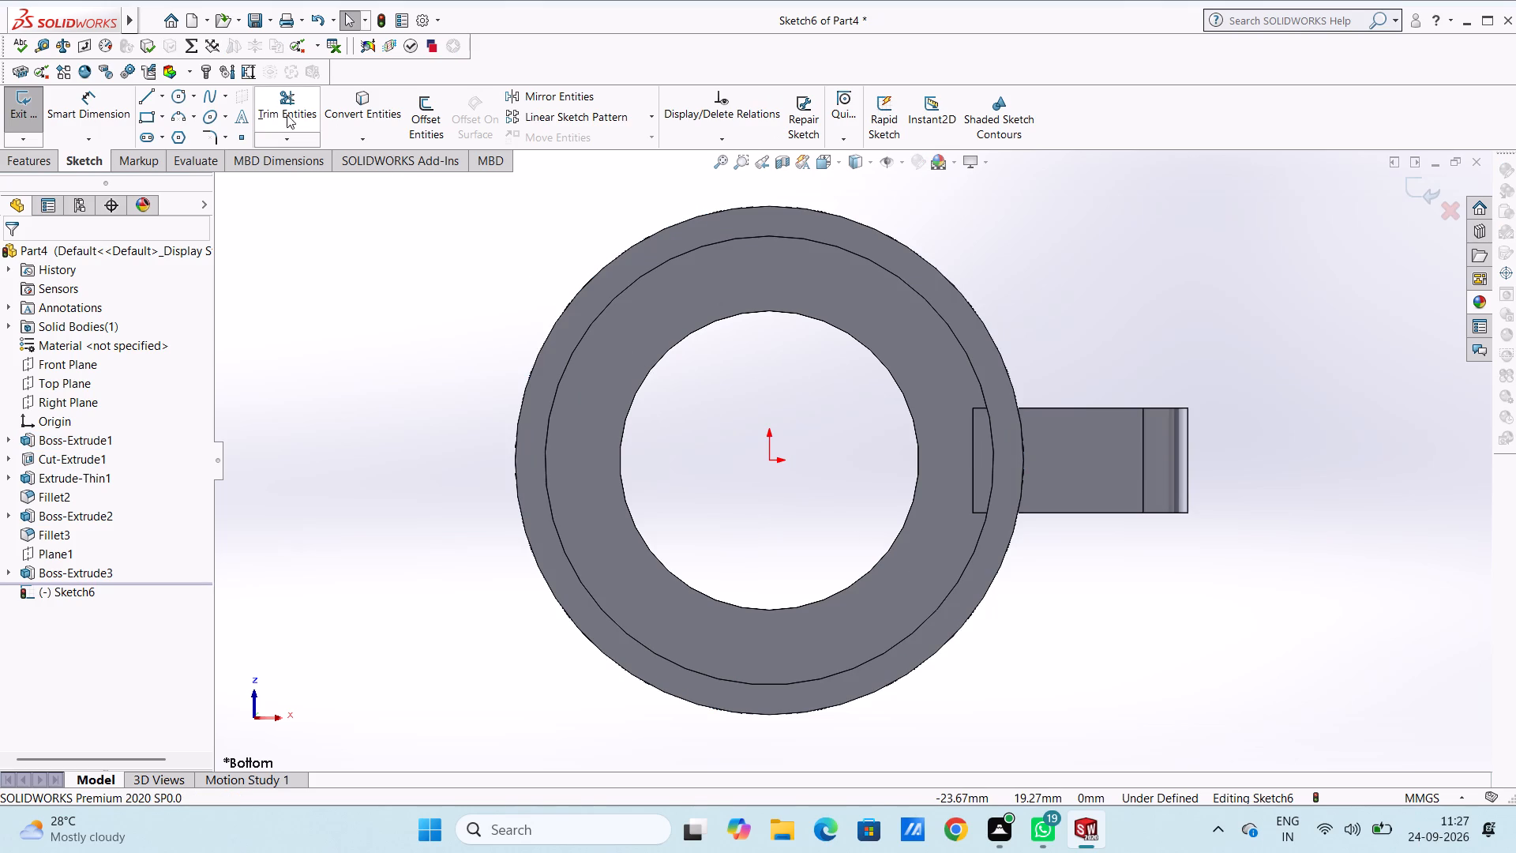
pyautogui.click(178, 99)
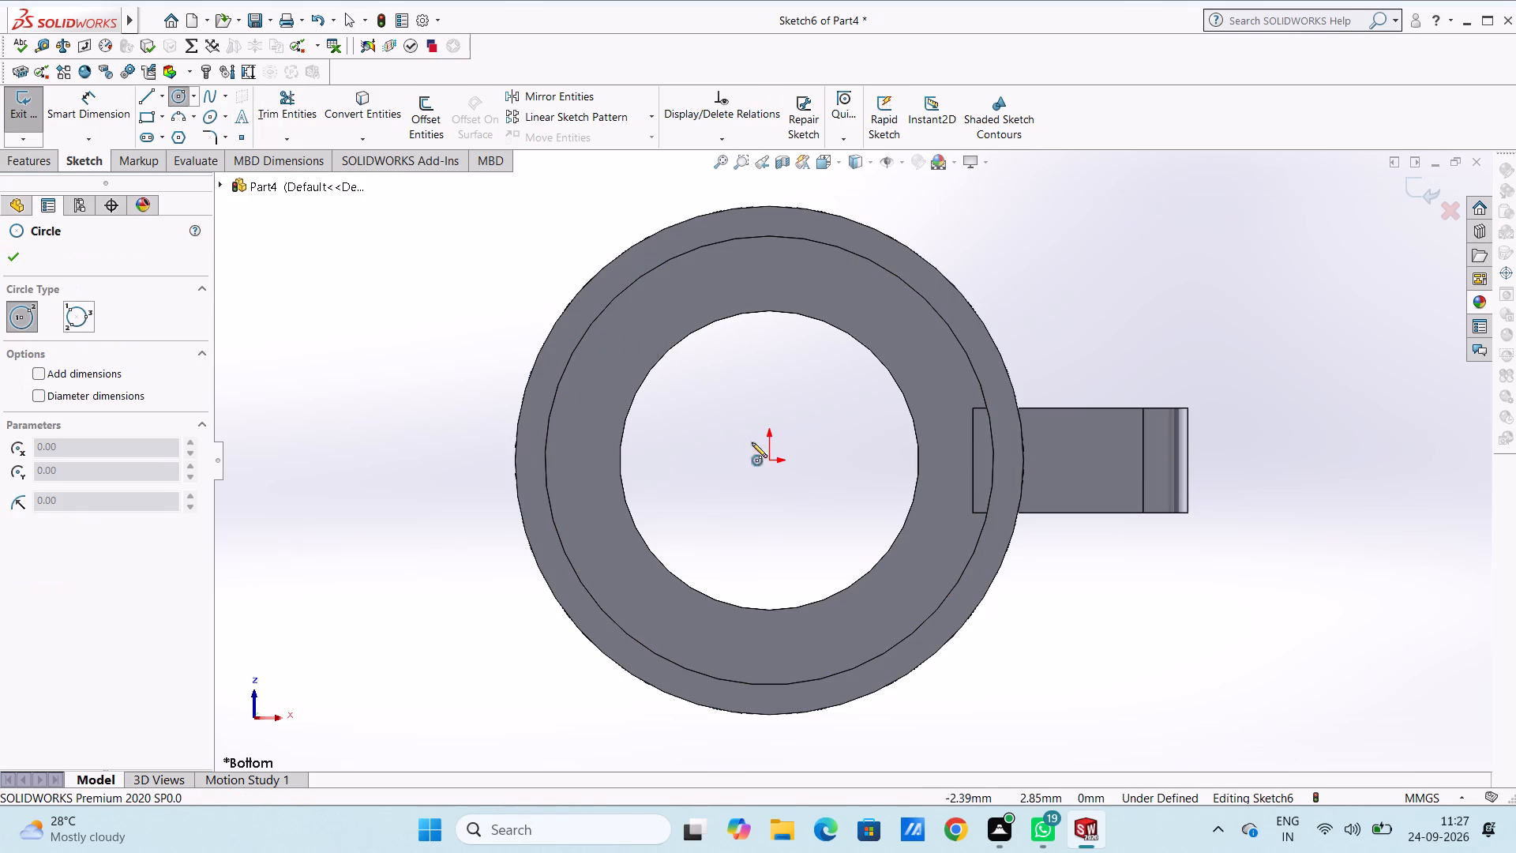
pyautogui.click(771, 460)
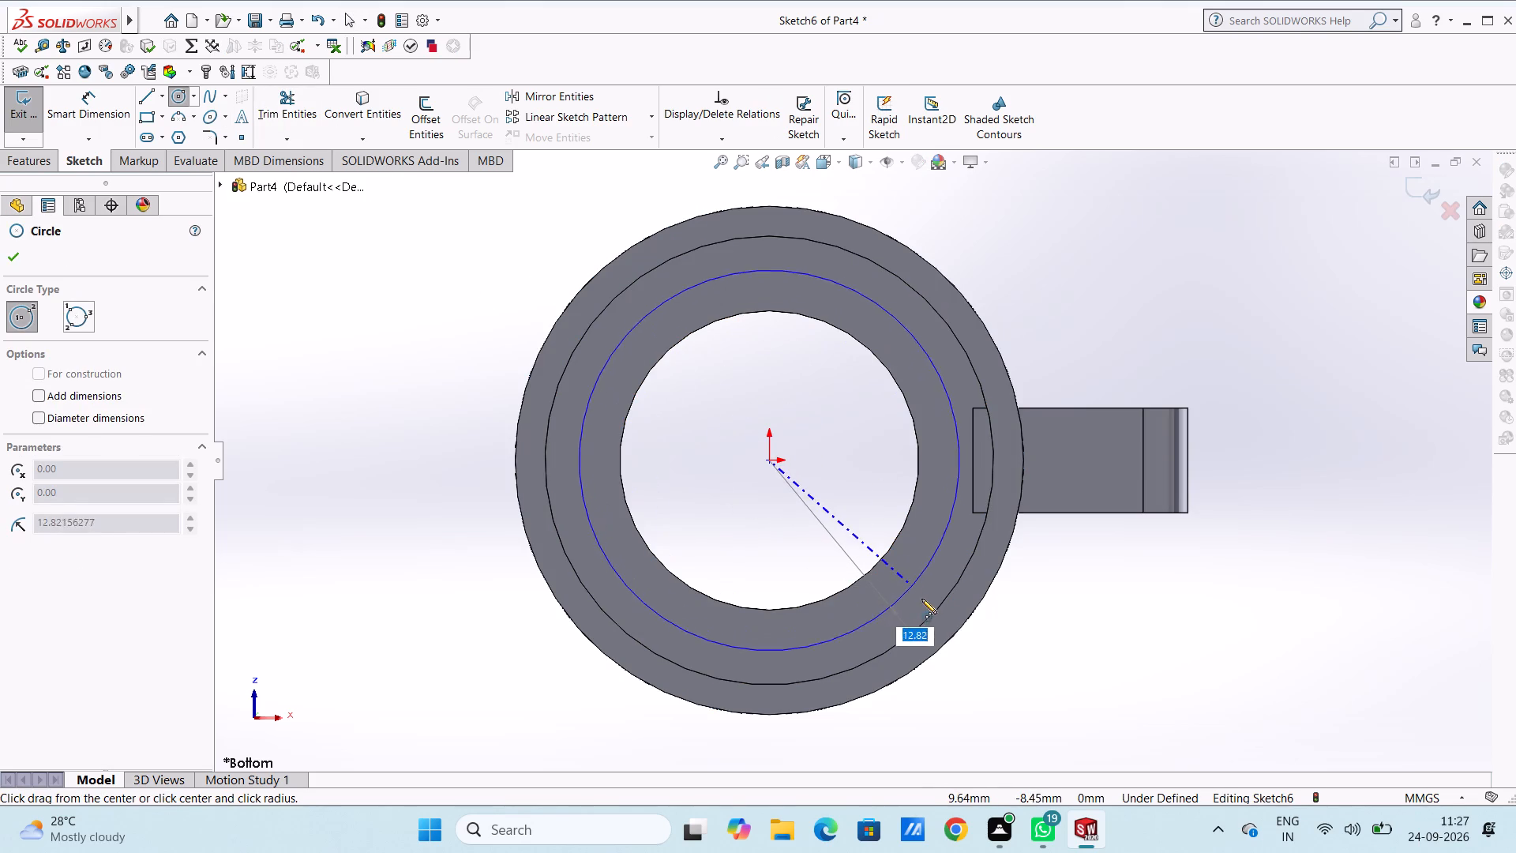
pyautogui.click(932, 614)
pyautogui.press('Escape')
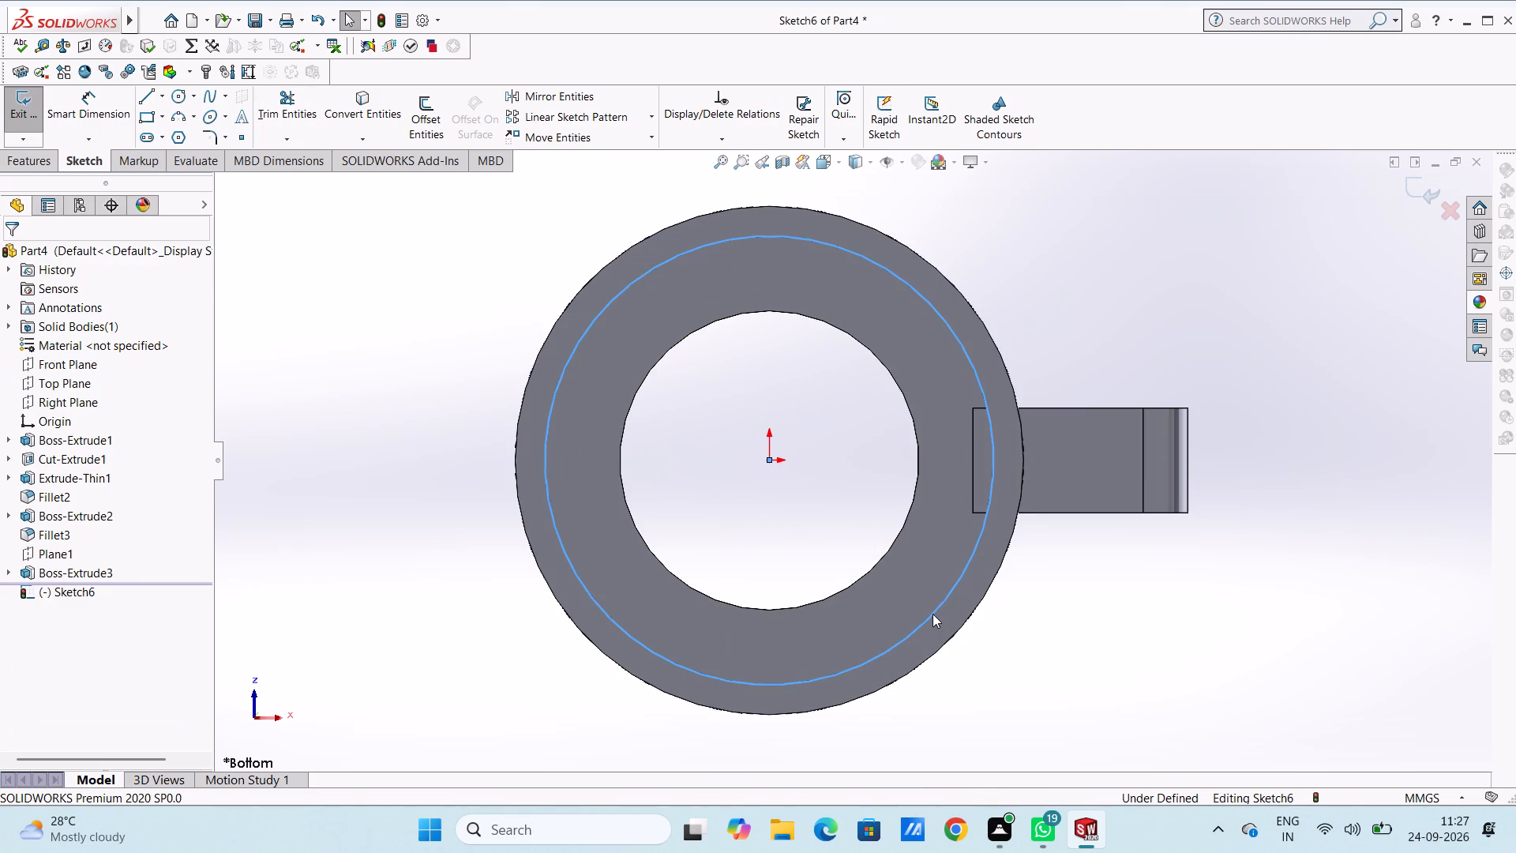
pyautogui.press('Escape')
pyautogui.press('Escape')
pyautogui.scroll(3, 932, 614)
# Dimension the circle's diameter, keeping it as drawn.
pyautogui.click(98, 109)
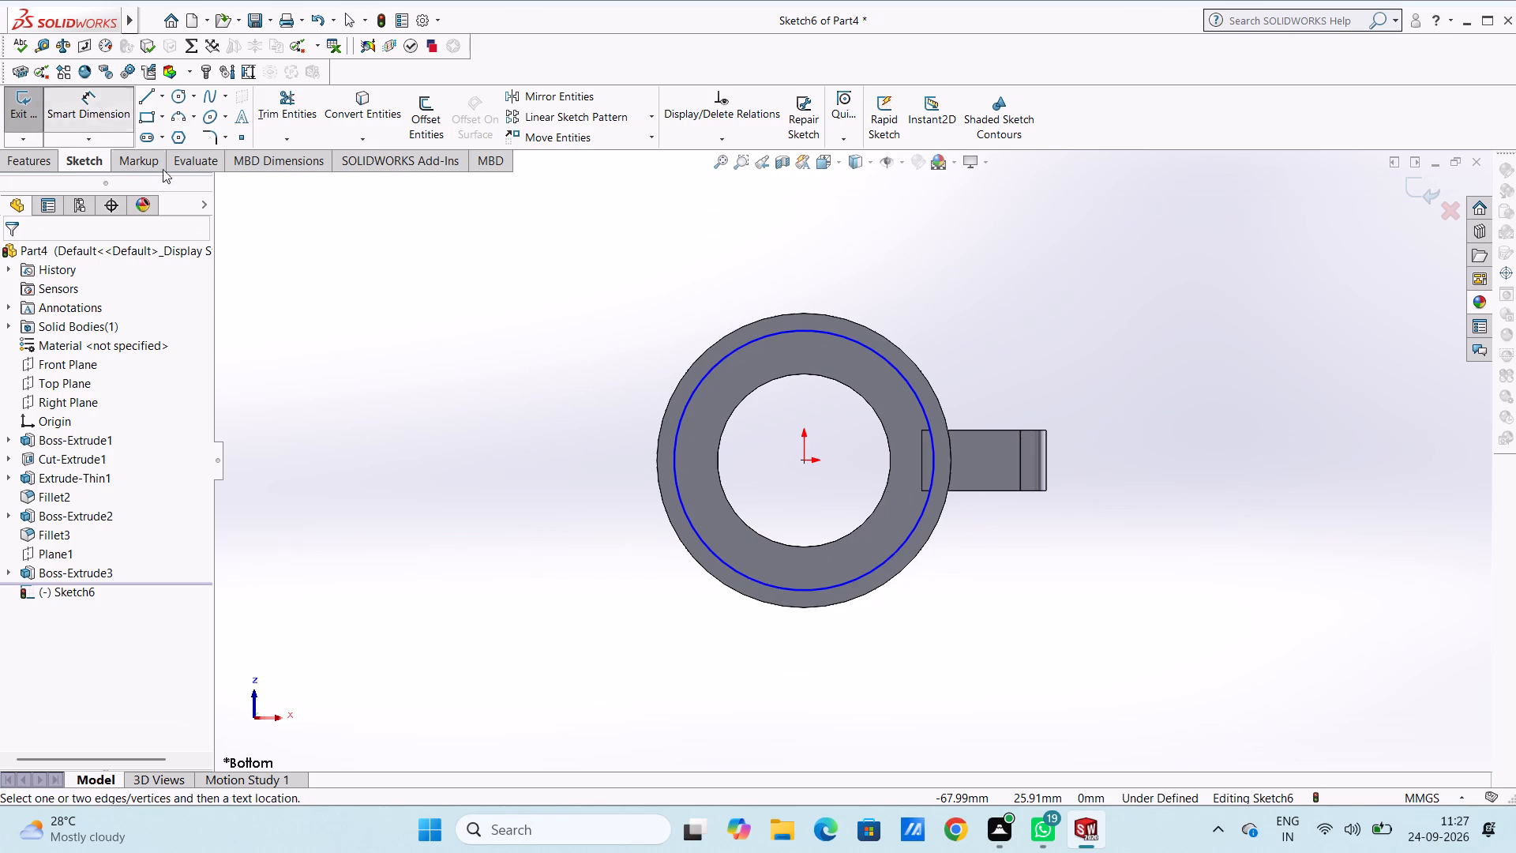
pyautogui.click(681, 500)
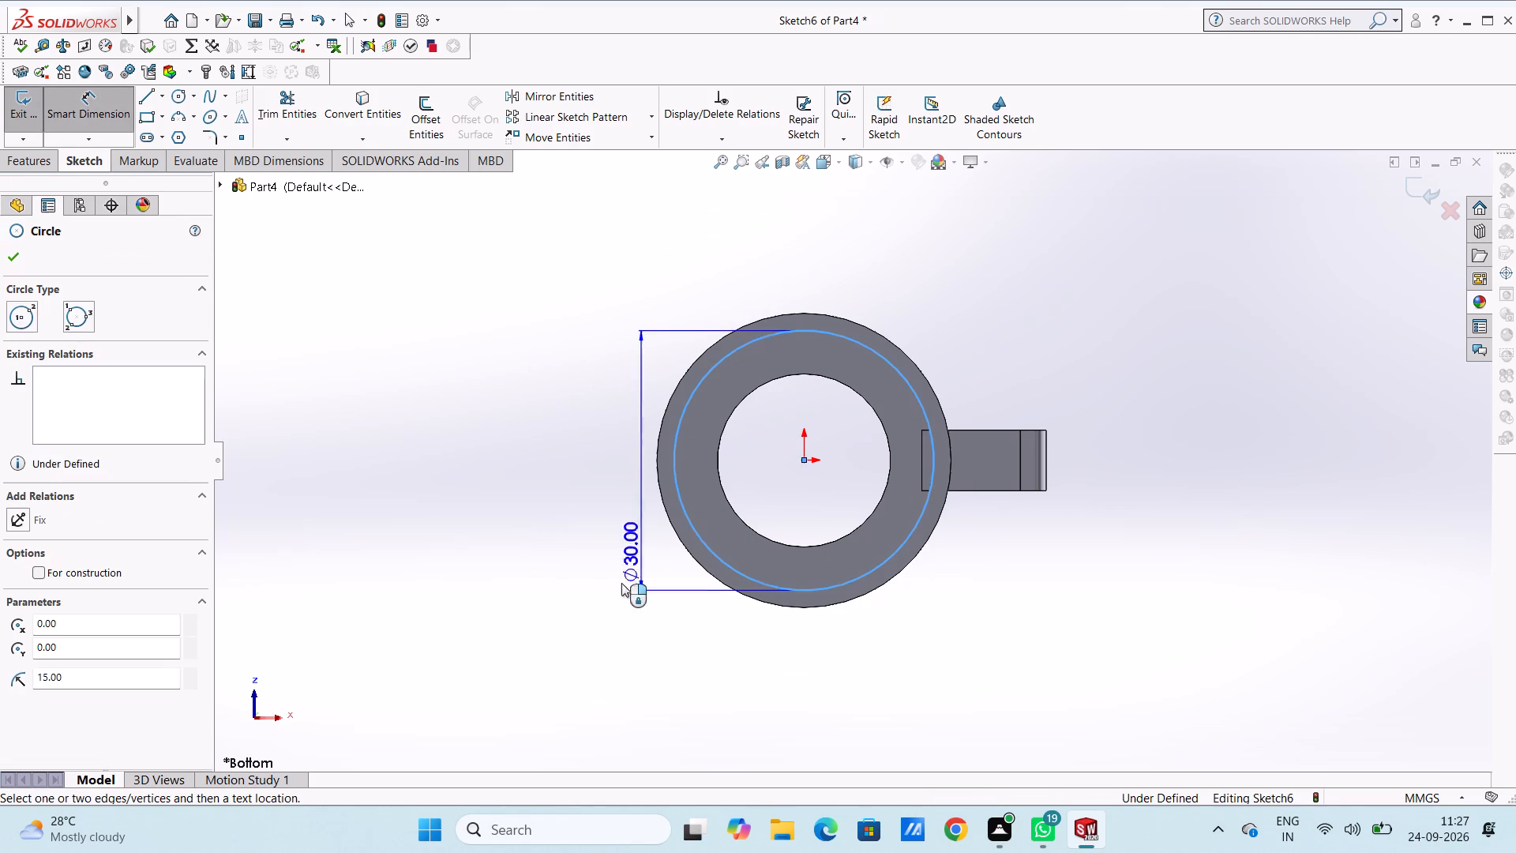
pyautogui.click(572, 658)
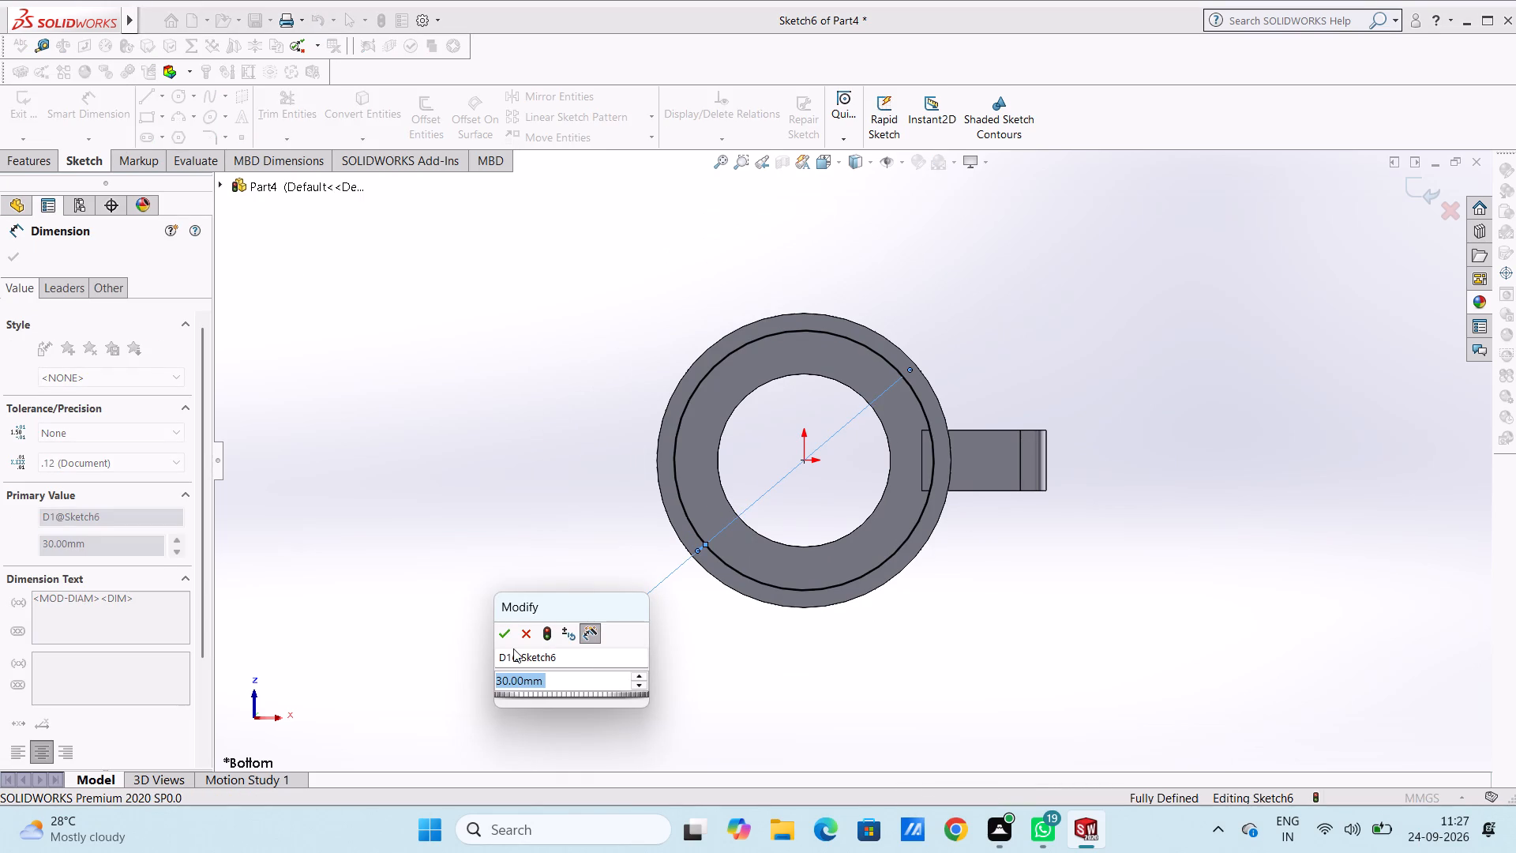
pyautogui.click(502, 633)
pyautogui.click(506, 521)
pyautogui.press('Escape')
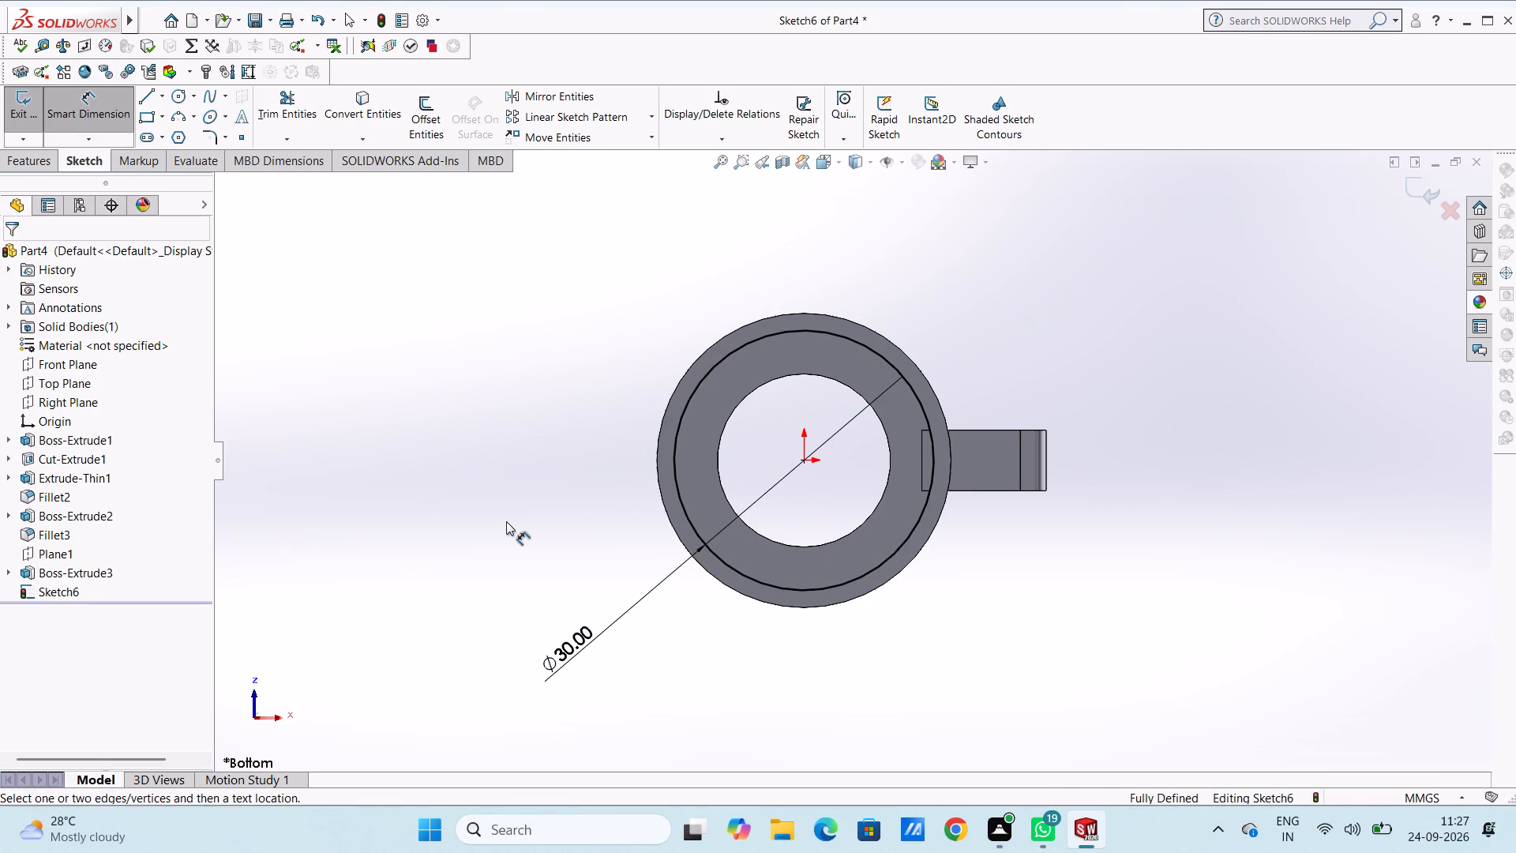
pyautogui.press('Escape')
# Cut-extrude the circle 42 mm blind from the sketch plane through the tube's interior, clearing the lug material inside.
pyautogui.moveTo(457, 438); pyautogui.dragTo(494, 462, button='middle')
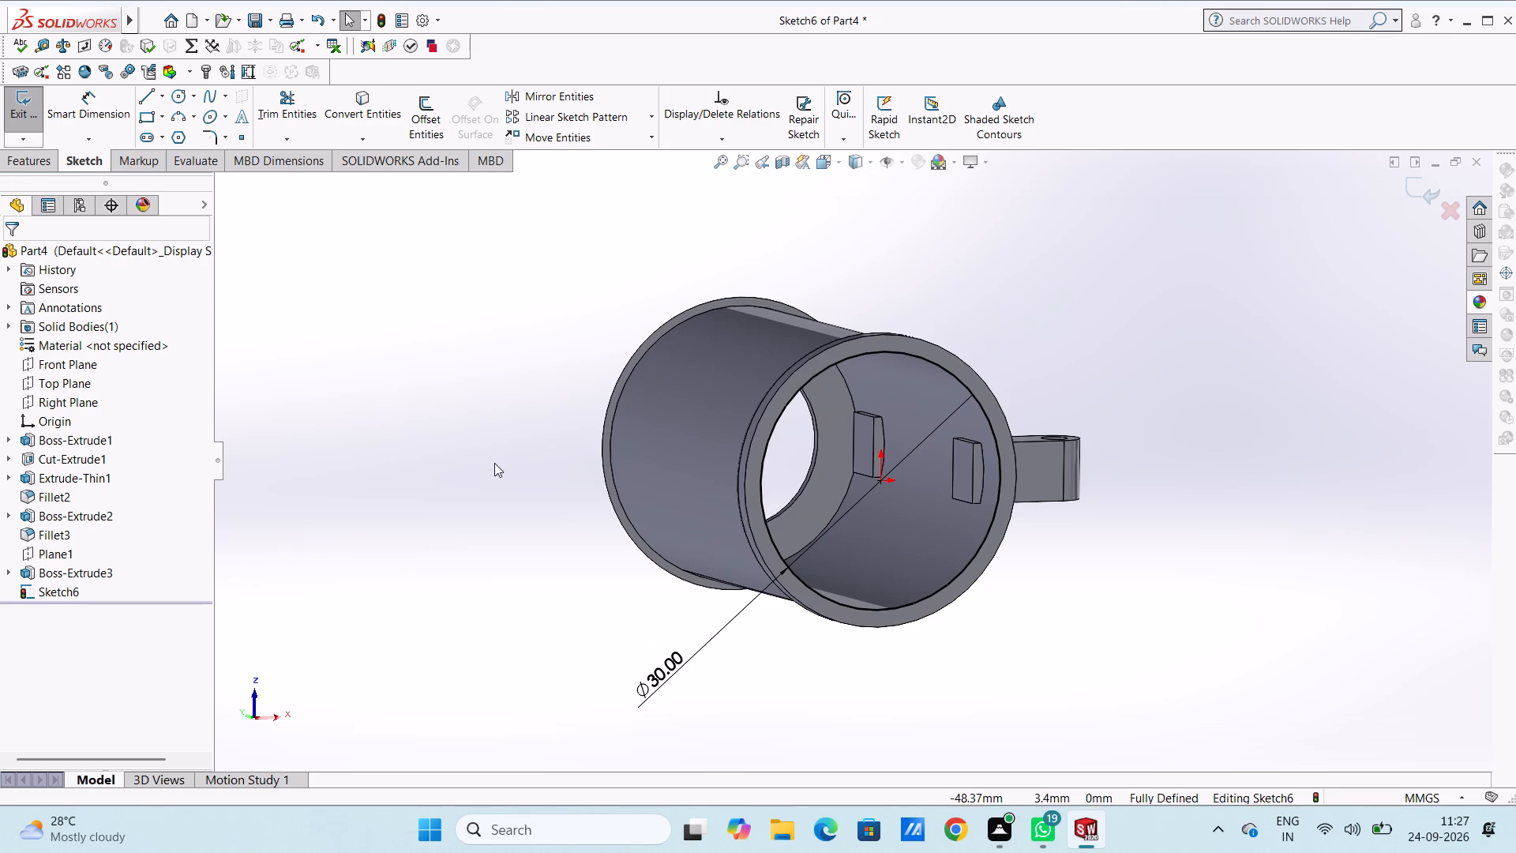
pyautogui.click(40, 171)
pyautogui.click(267, 134)
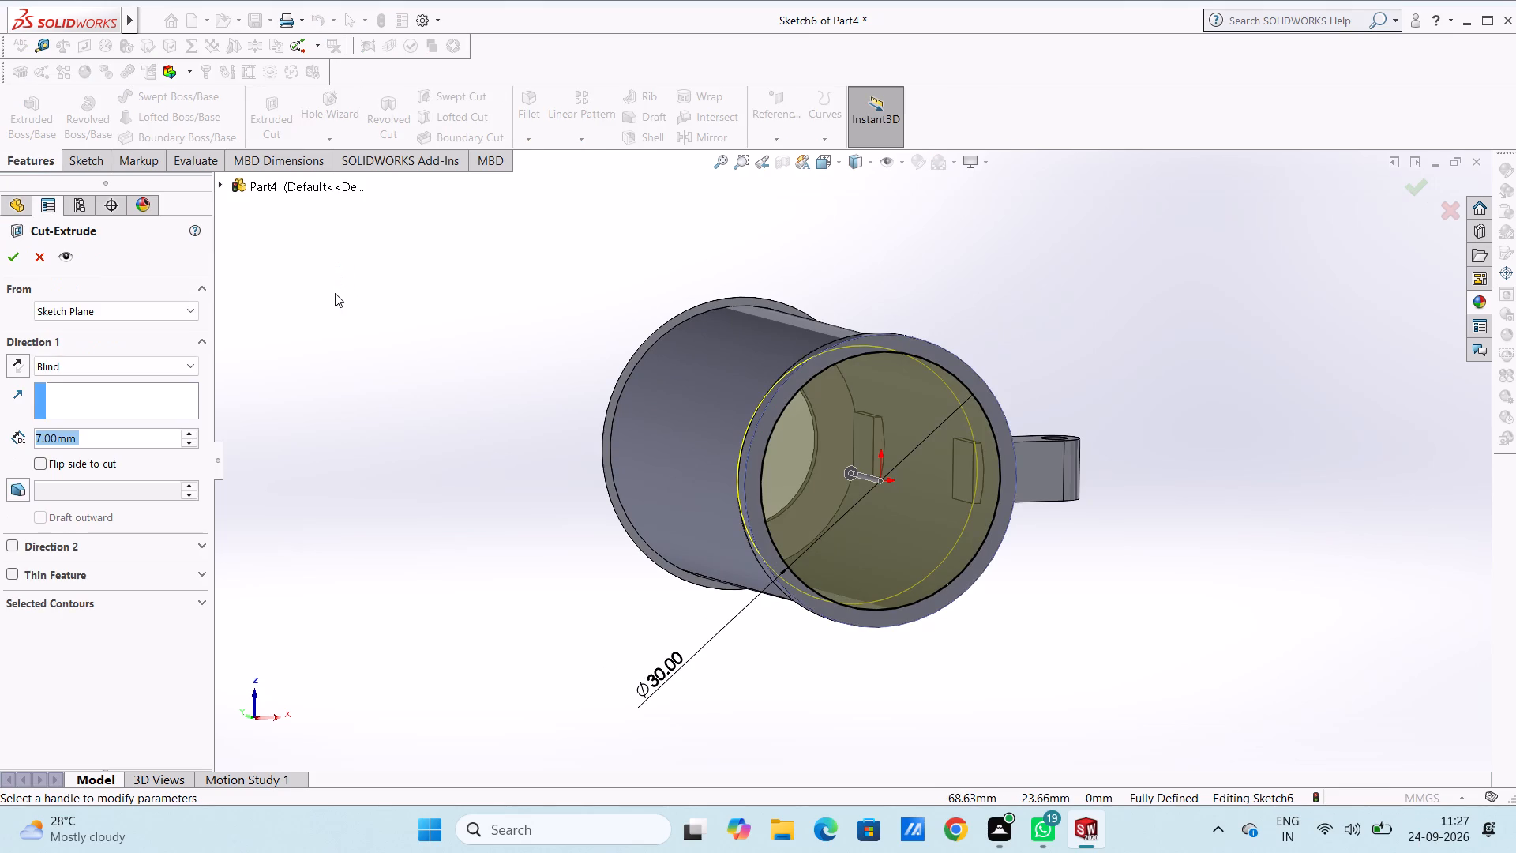
pyautogui.press('4')
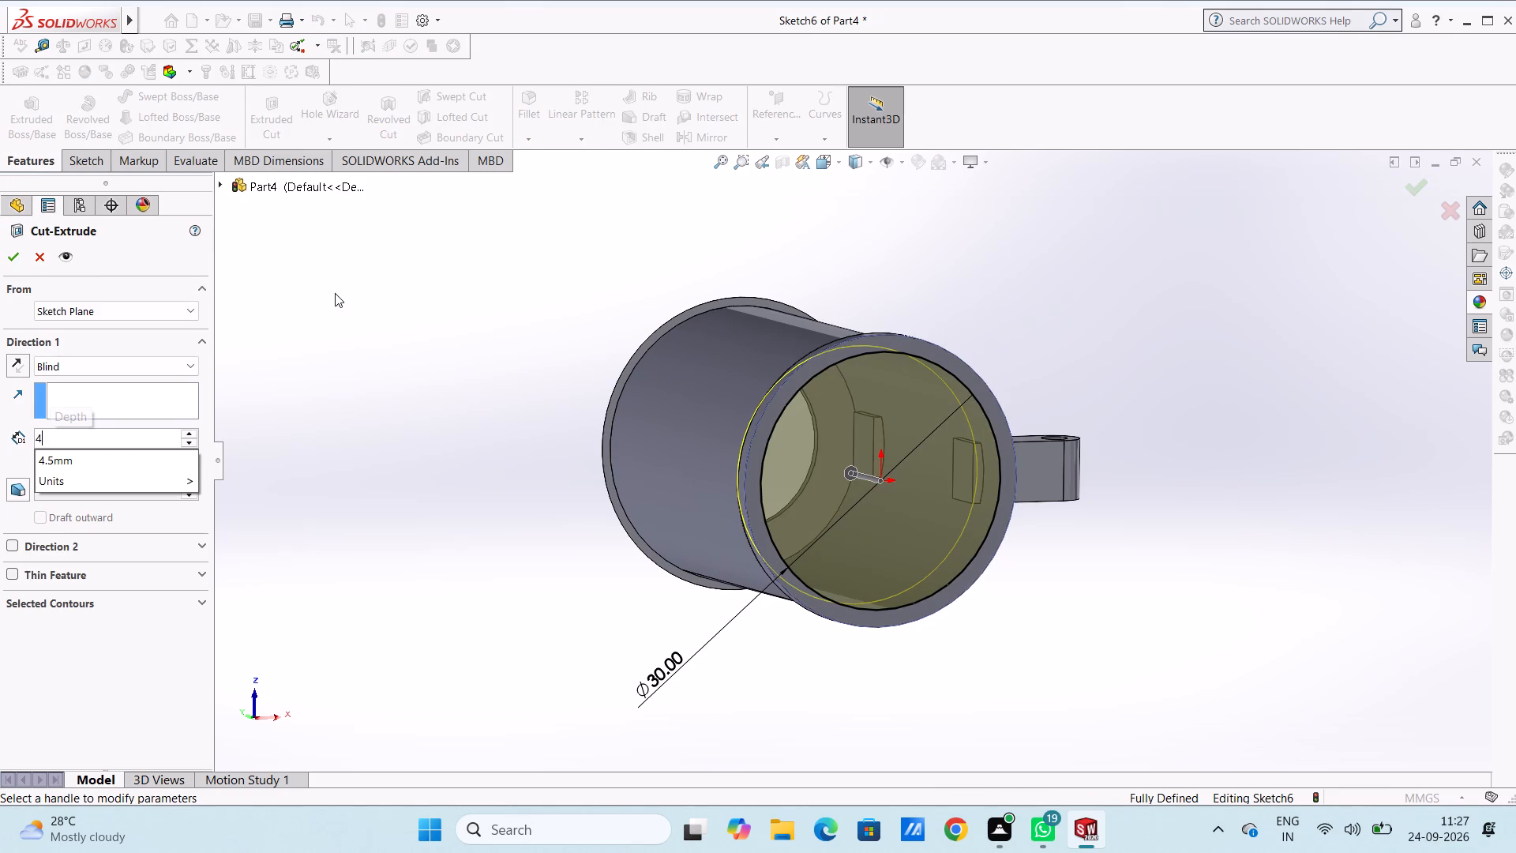
pyautogui.press('0')
pyautogui.press('Return')
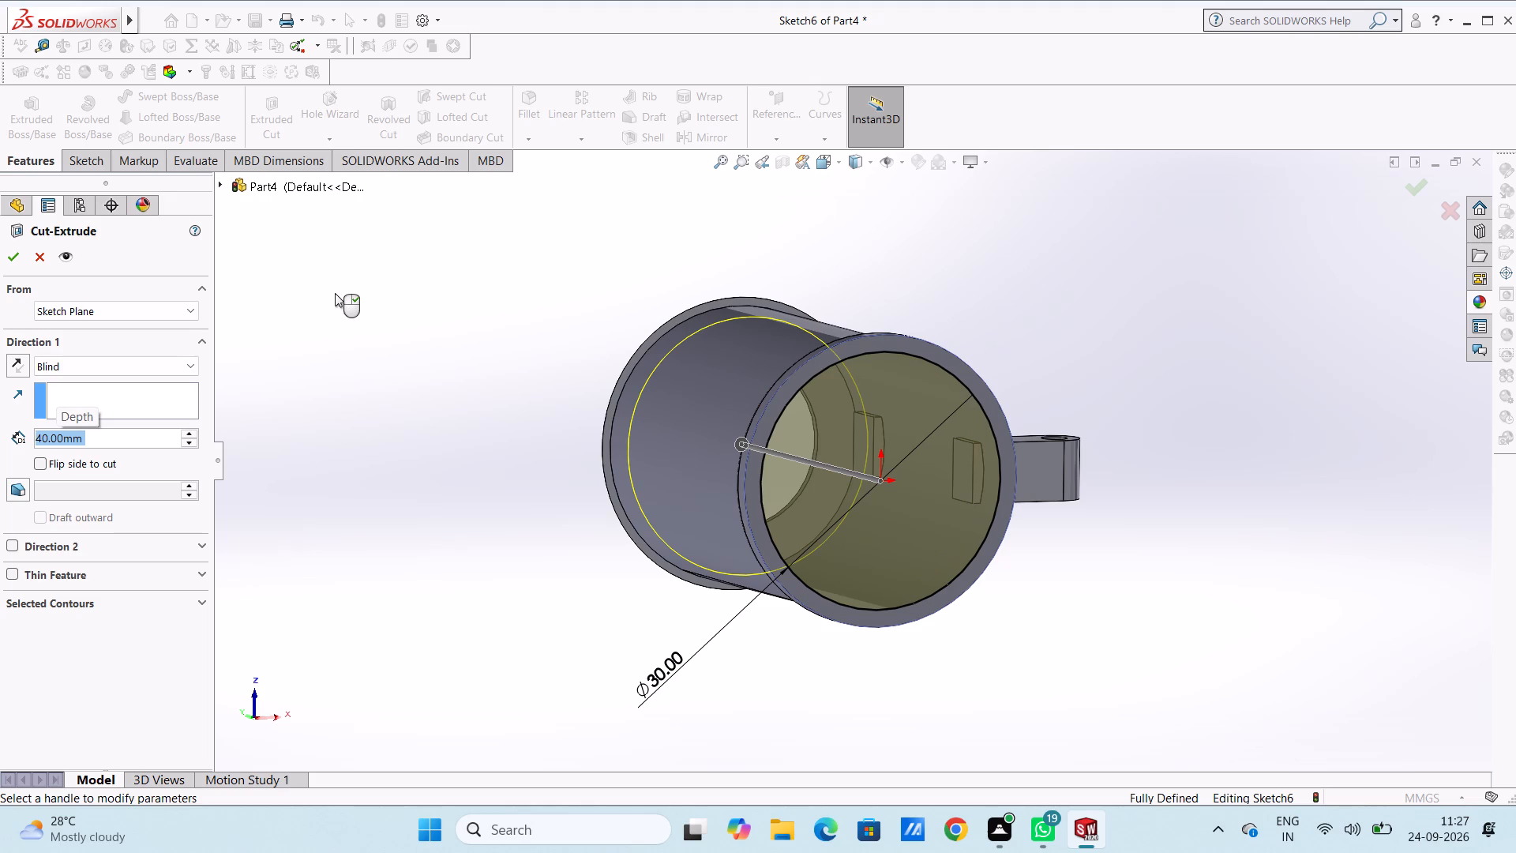
pyautogui.moveTo(362, 270); pyautogui.dragTo(370, 285, button='middle')
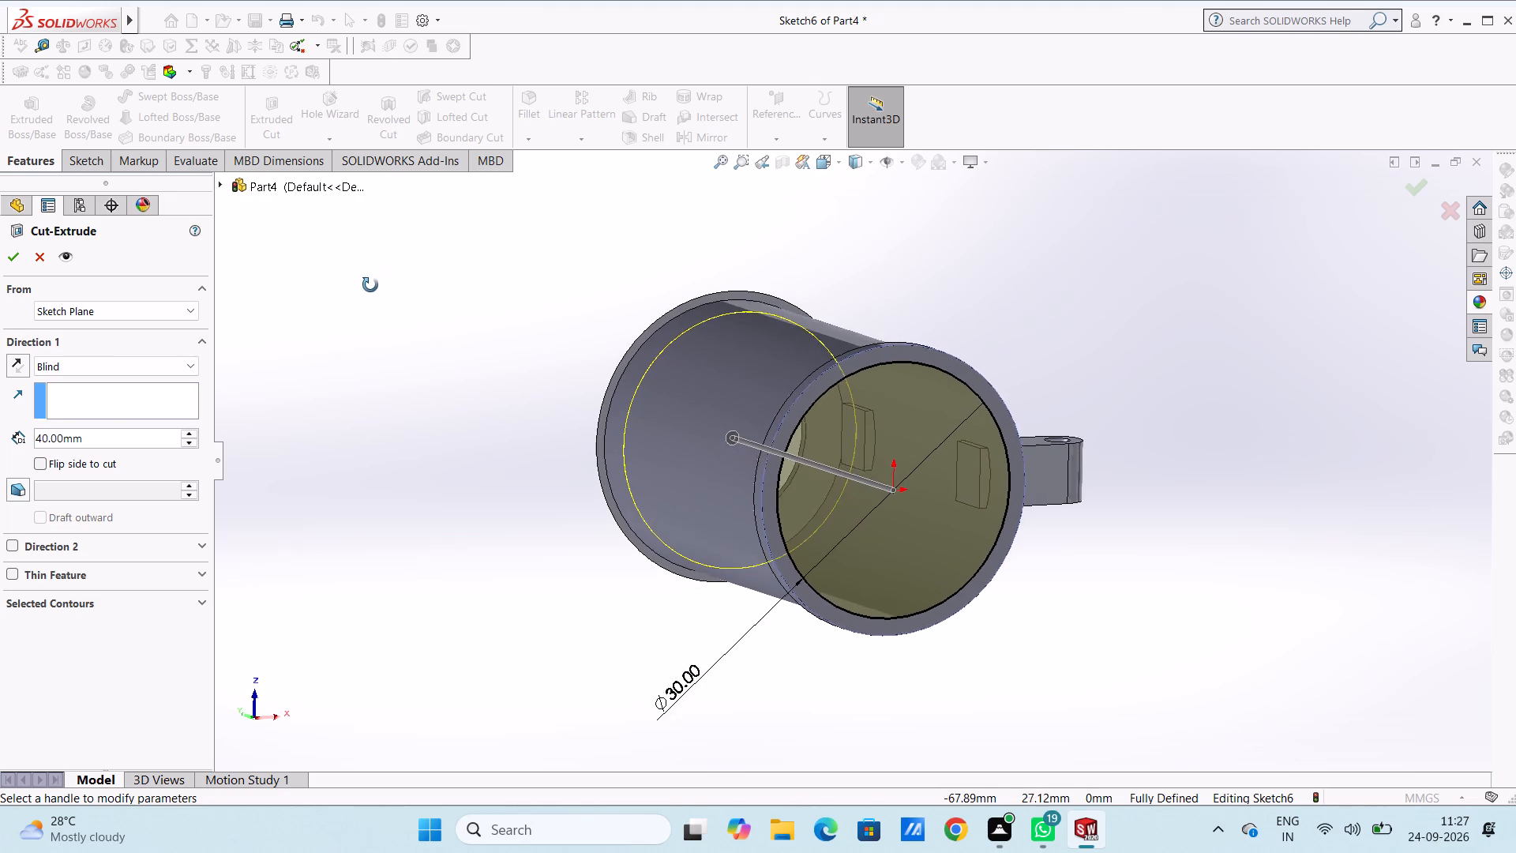
pyautogui.moveTo(370, 285); pyautogui.dragTo(489, 422, button='middle')
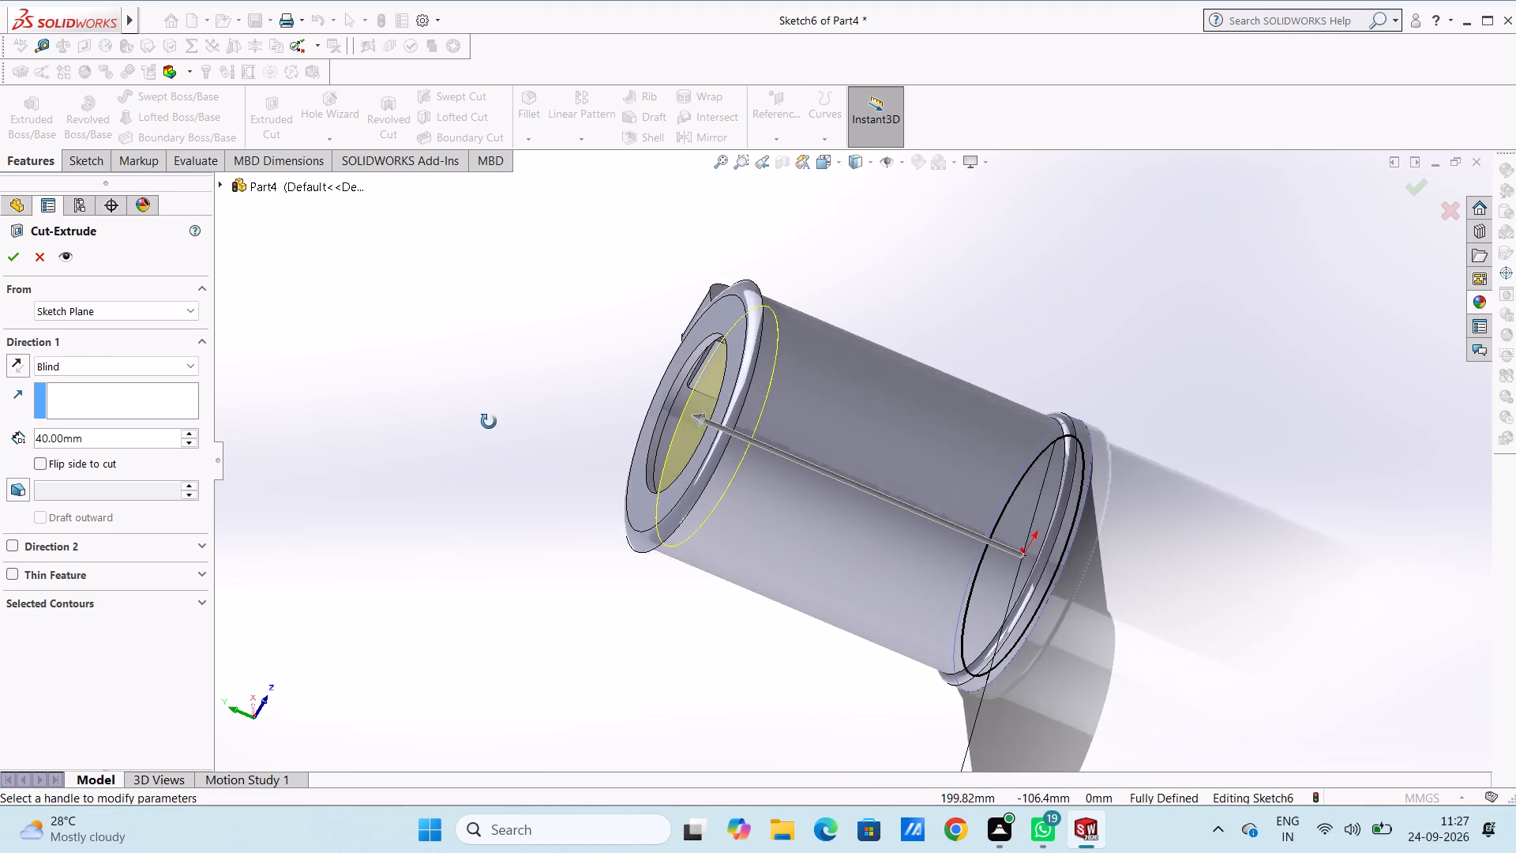
pyautogui.moveTo(489, 422); pyautogui.dragTo(475, 393, button='middle')
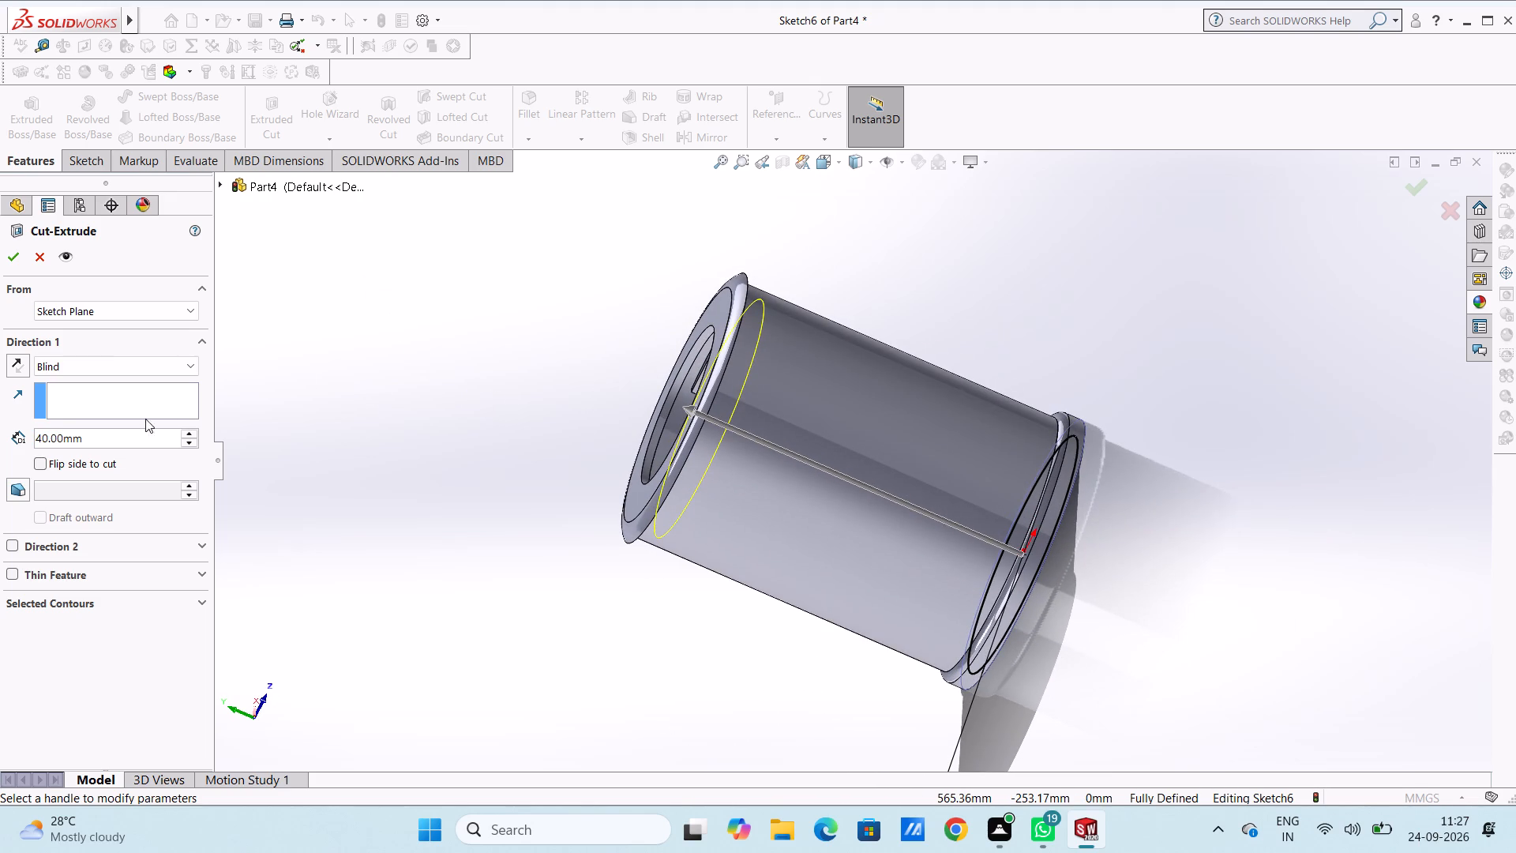
pyautogui.doubleClick(124, 433)
pyautogui.write('42')
pyautogui.press('Return')
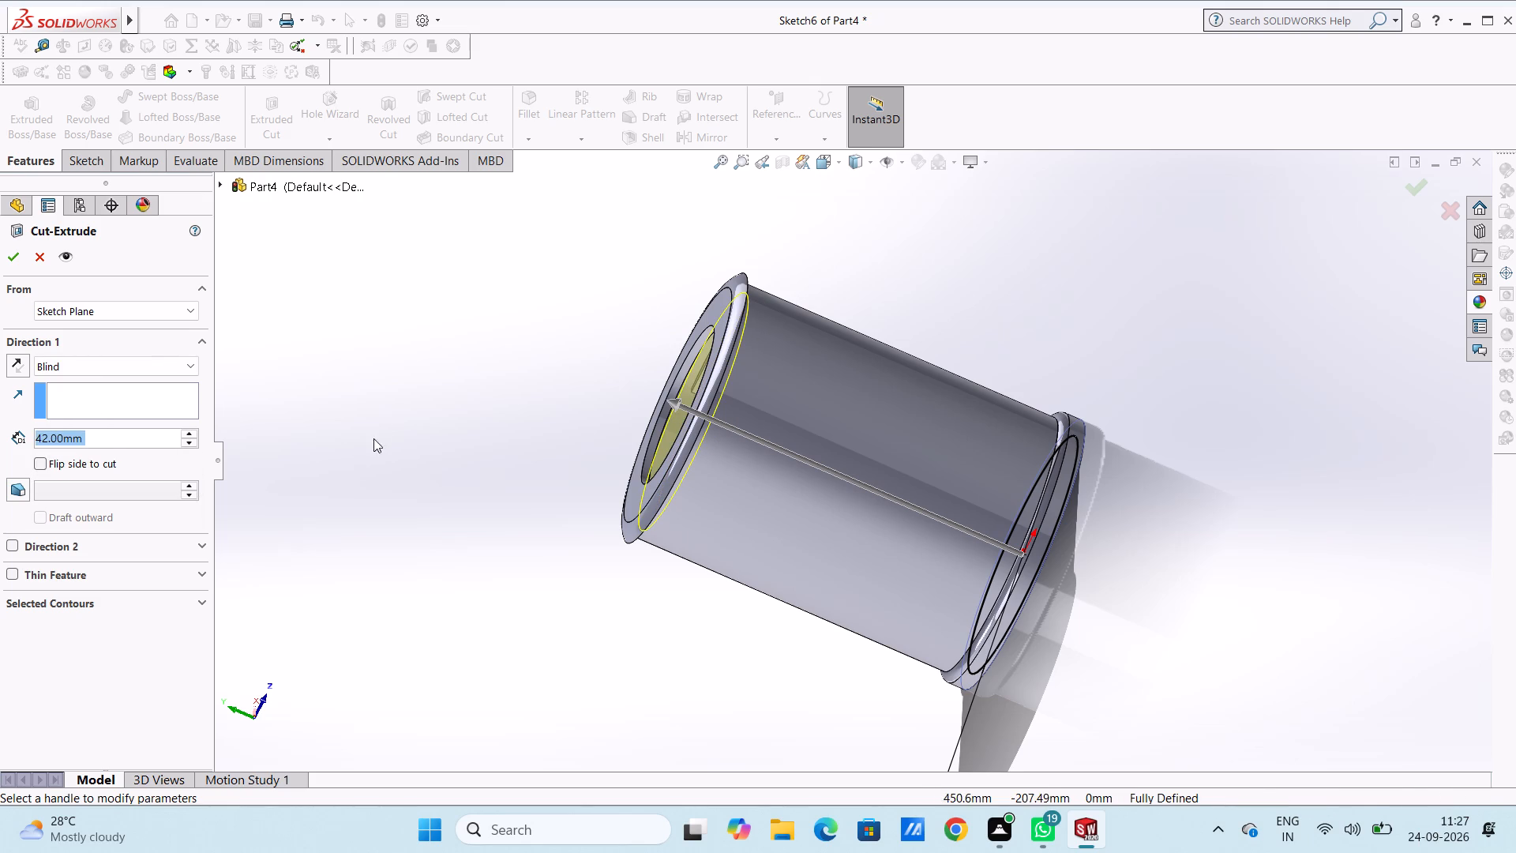
pyautogui.moveTo(381, 423); pyautogui.dragTo(373, 423, button='middle')
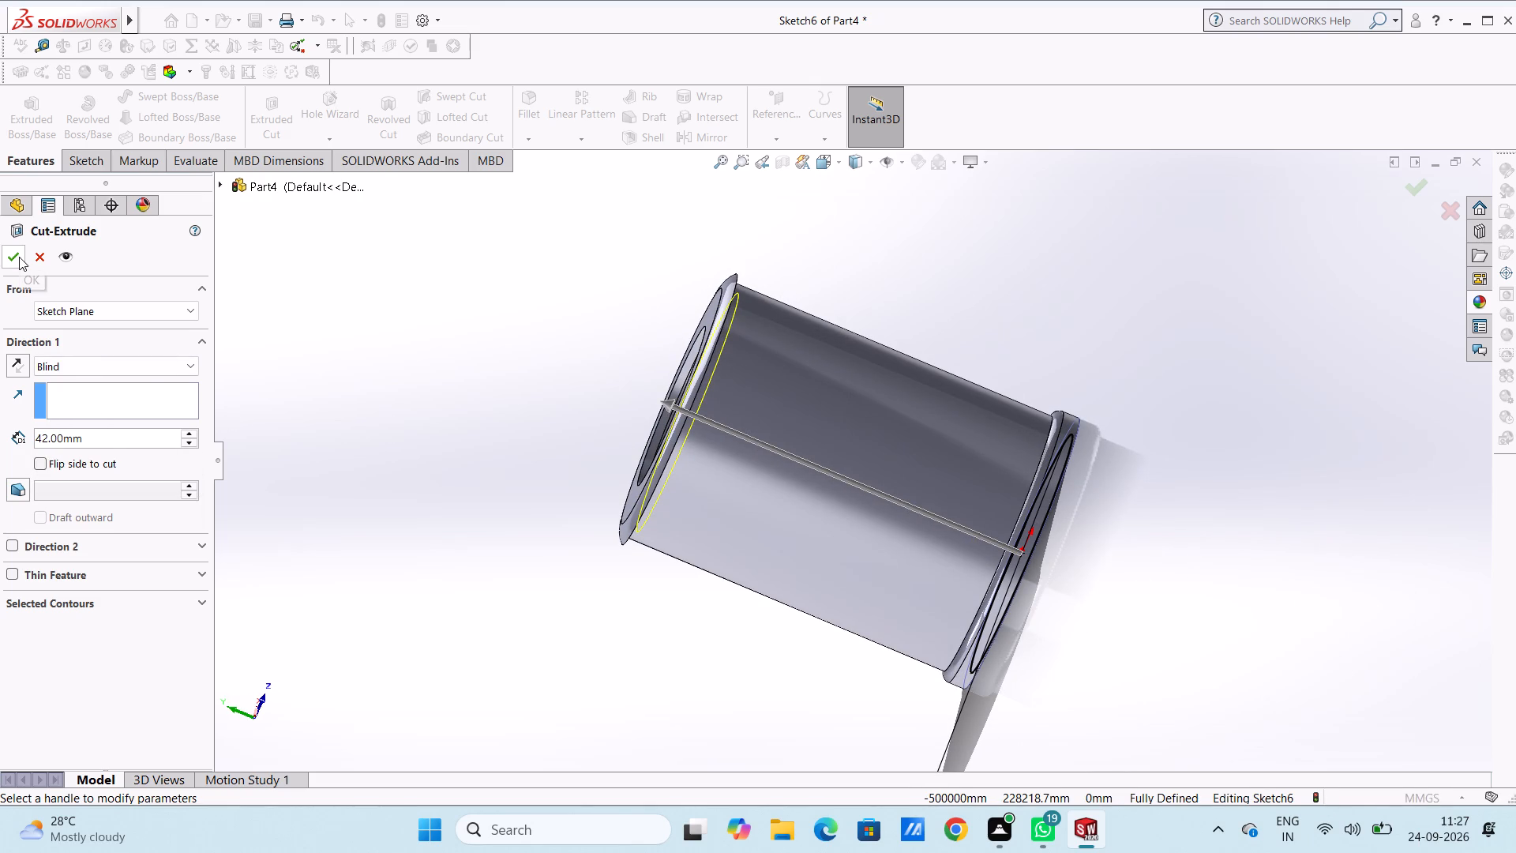
pyautogui.click(18, 257)
pyautogui.click(418, 359)
# Fillet the outer edge of the bottom flange's end face with a 2 mm radius.
pyautogui.moveTo(513, 360); pyautogui.dragTo(442, 335, button='middle')
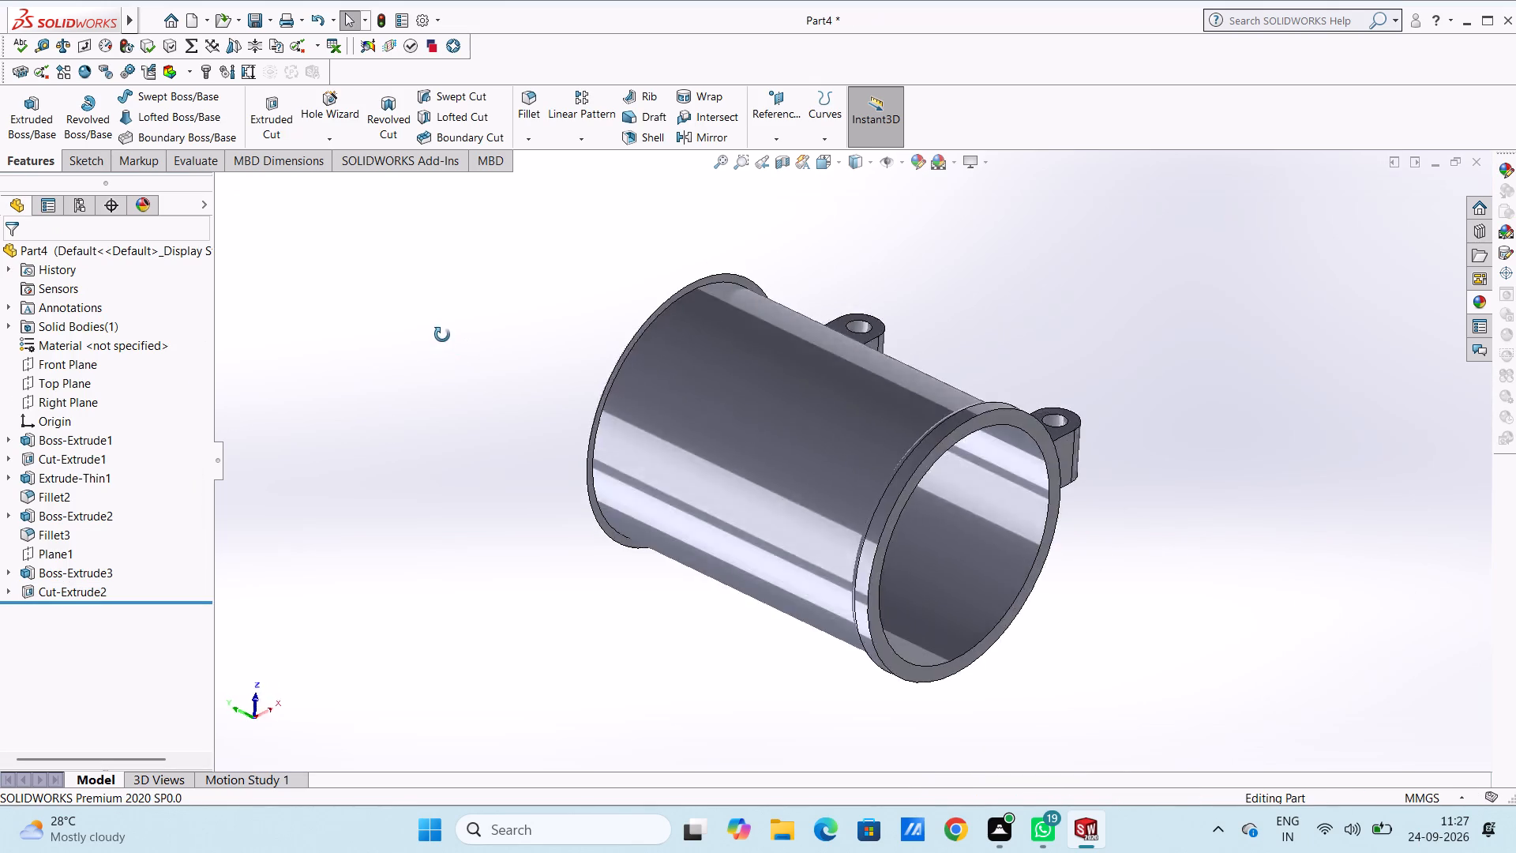
pyautogui.moveTo(442, 335); pyautogui.dragTo(346, 259, button='middle')
pyautogui.middleClick(342, 265)
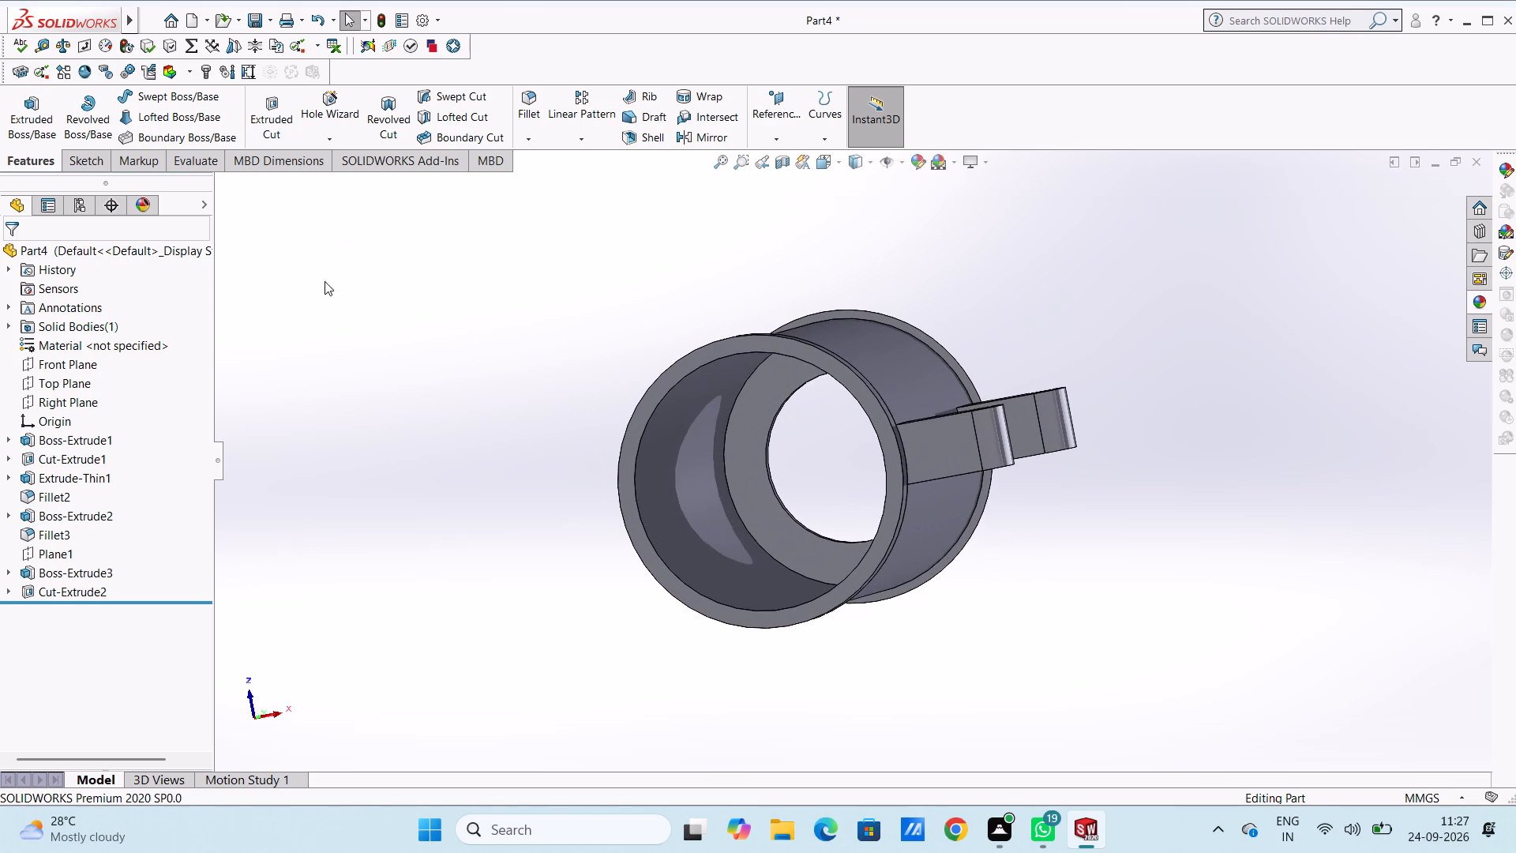
pyautogui.moveTo(593, 327); pyautogui.dragTo(498, 385, button='middle')
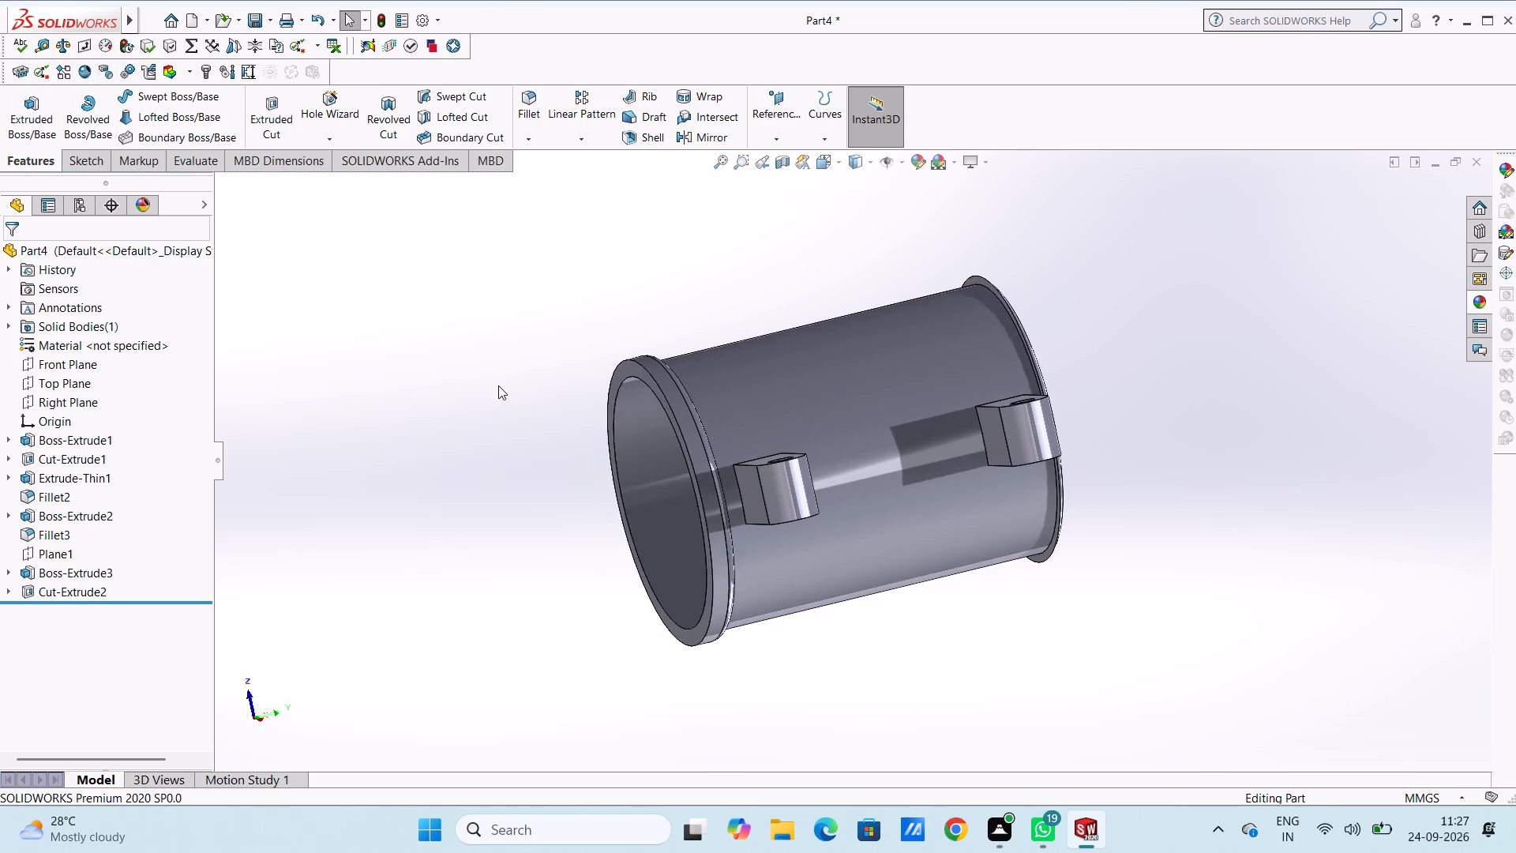
pyautogui.scroll(-4, 698, 447)
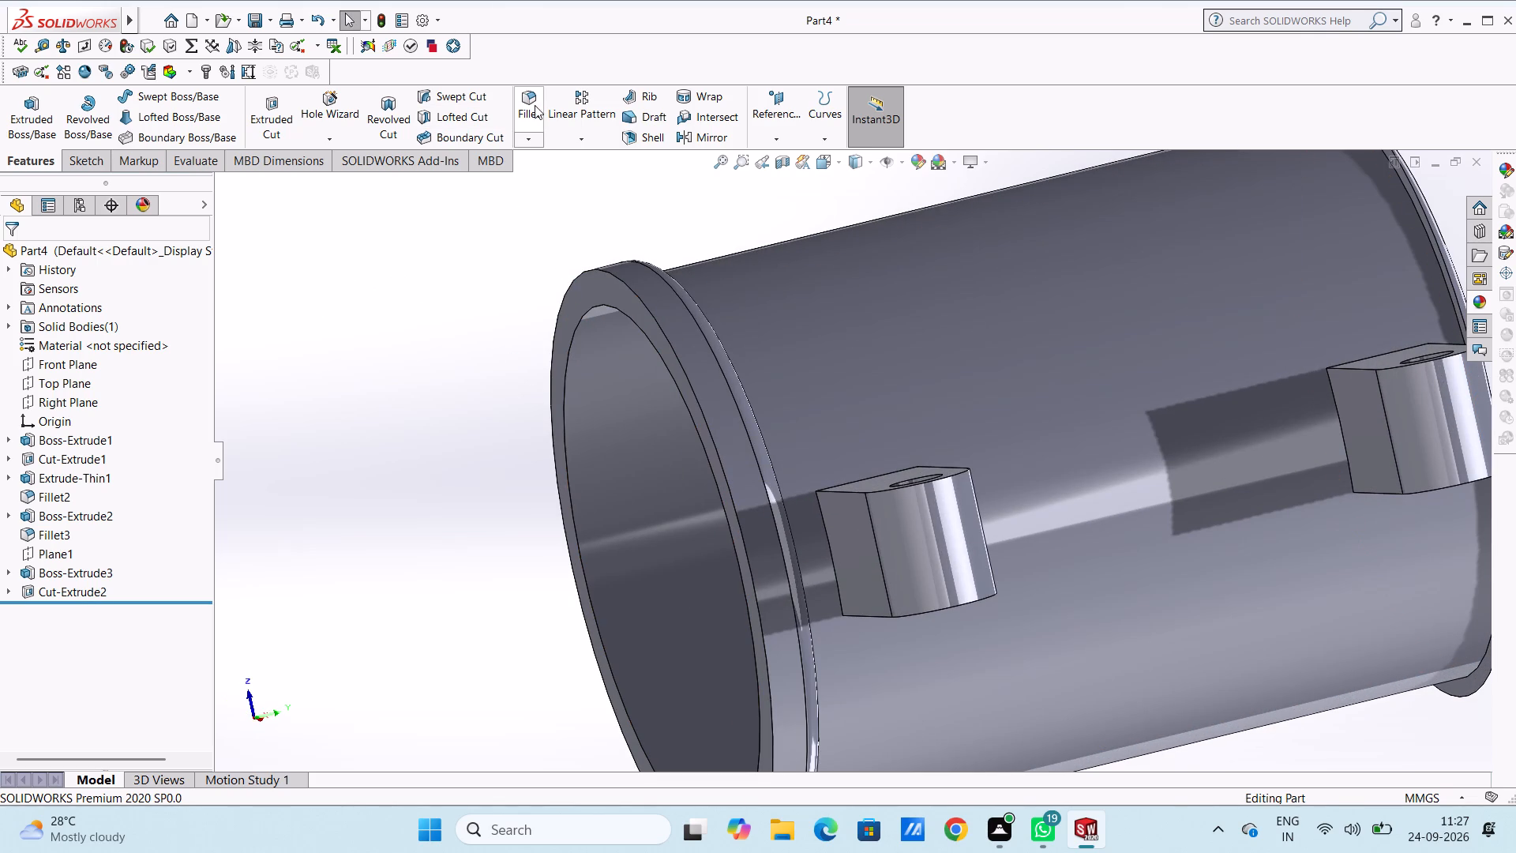
pyautogui.click(535, 102)
pyautogui.click(703, 414)
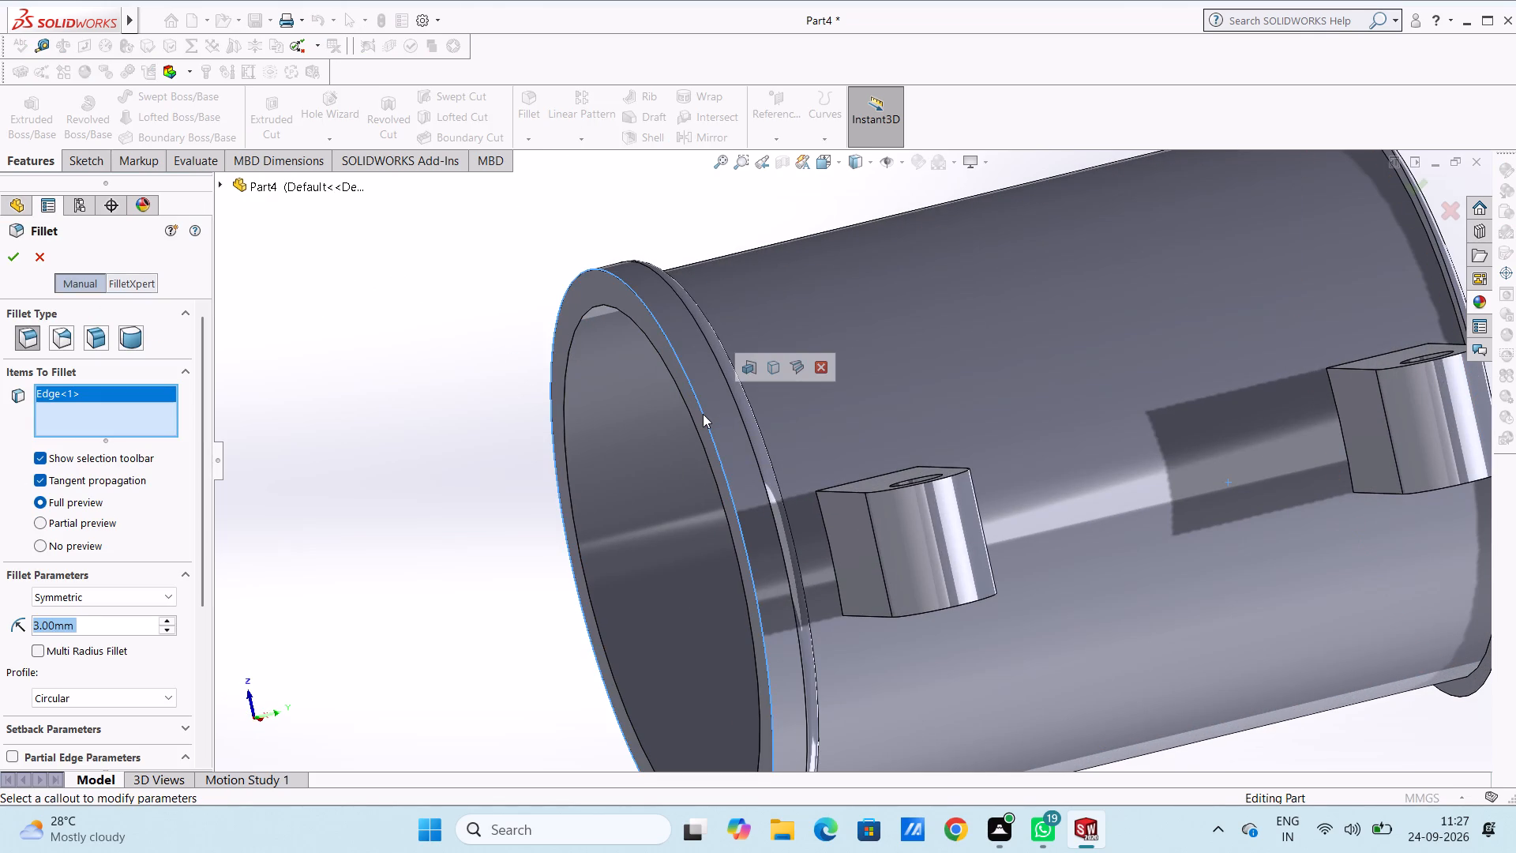
pyautogui.press('2')
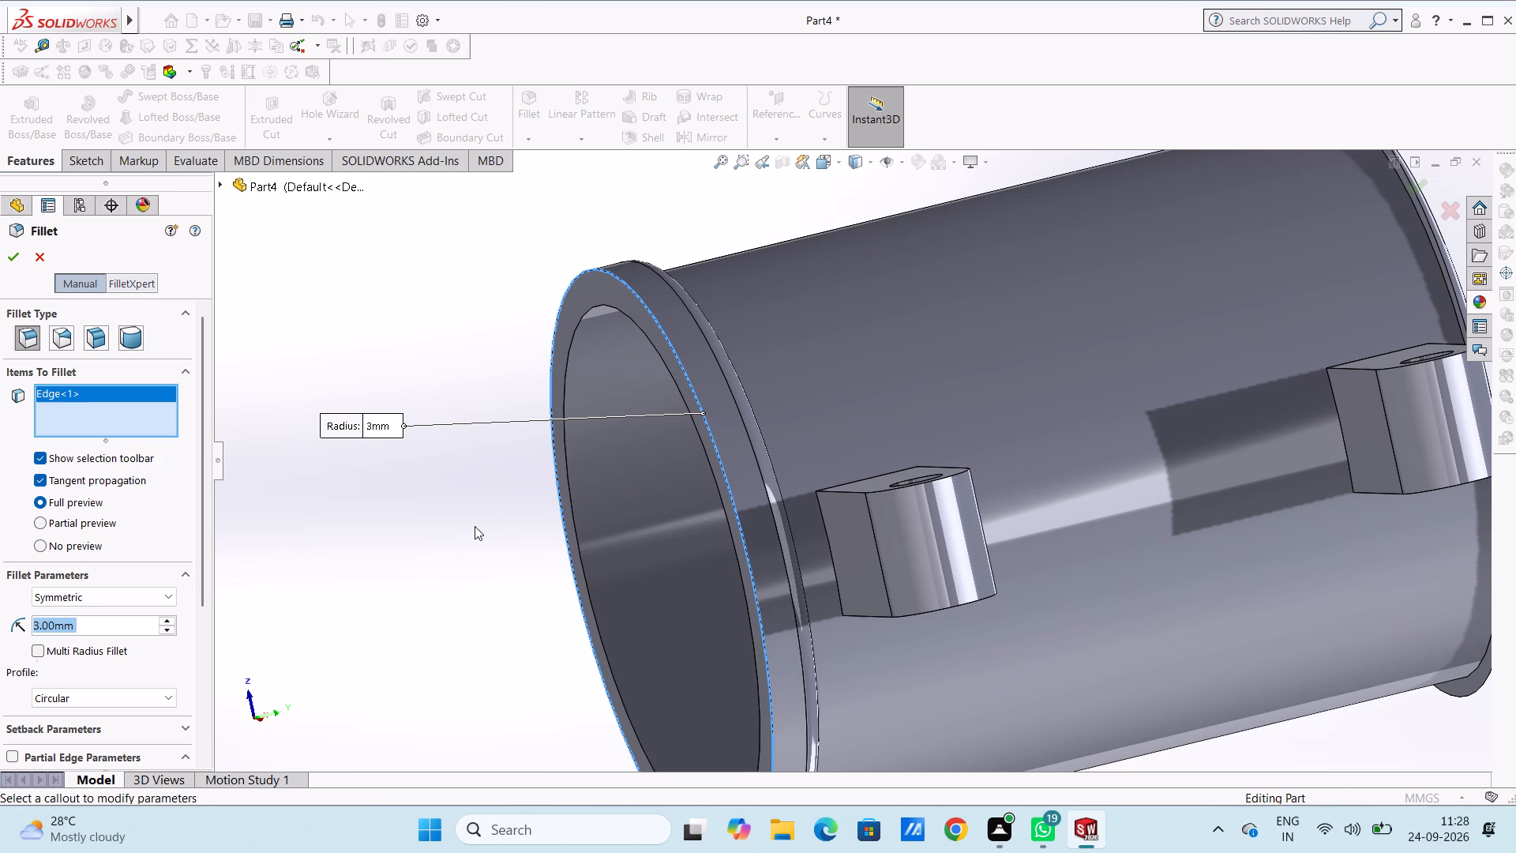
pyautogui.press('Return')
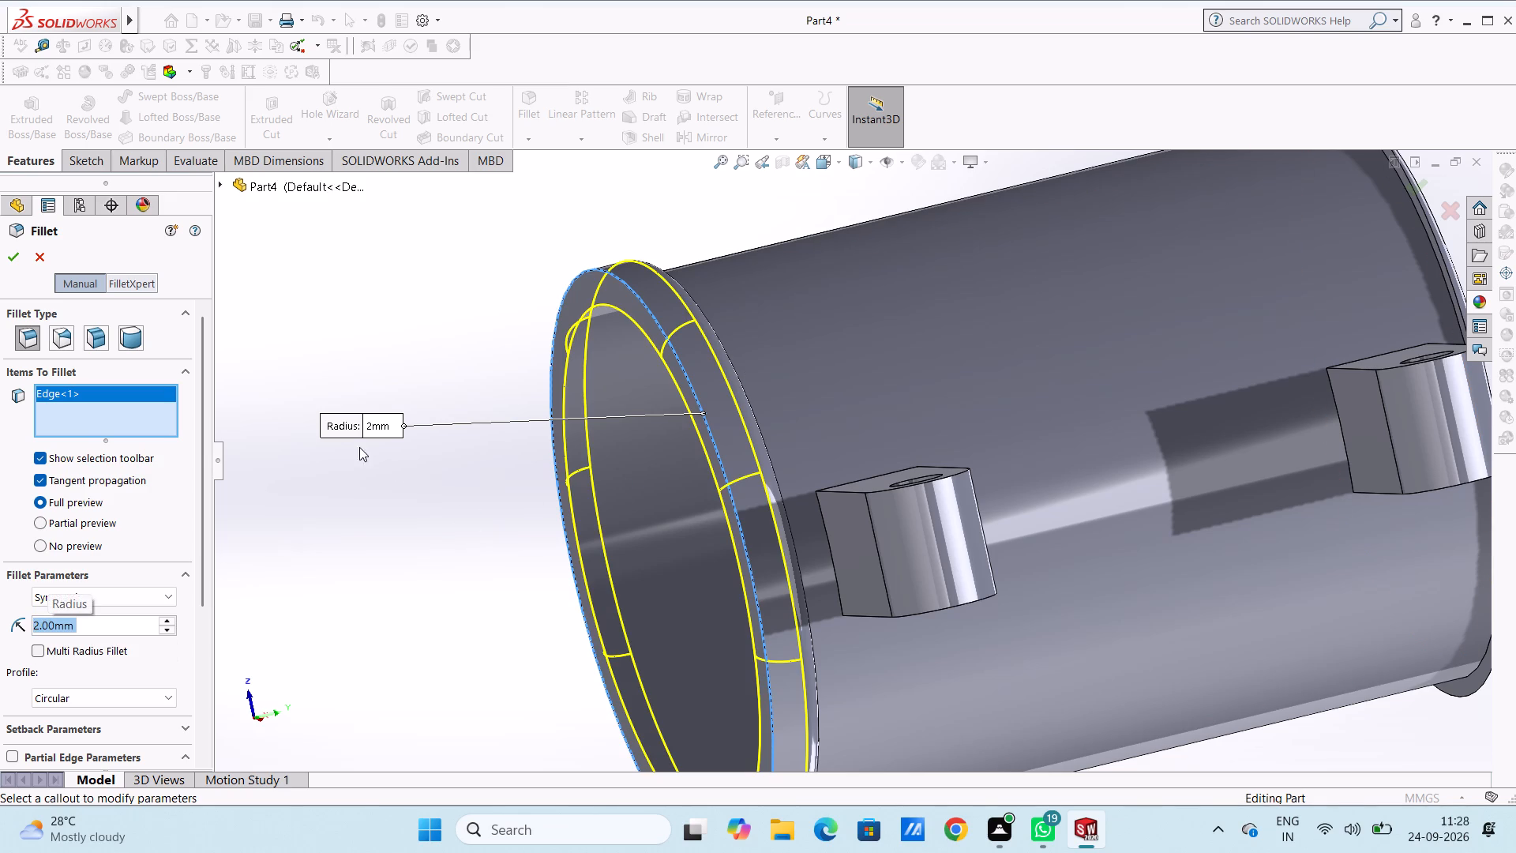
pyautogui.click(7, 261)
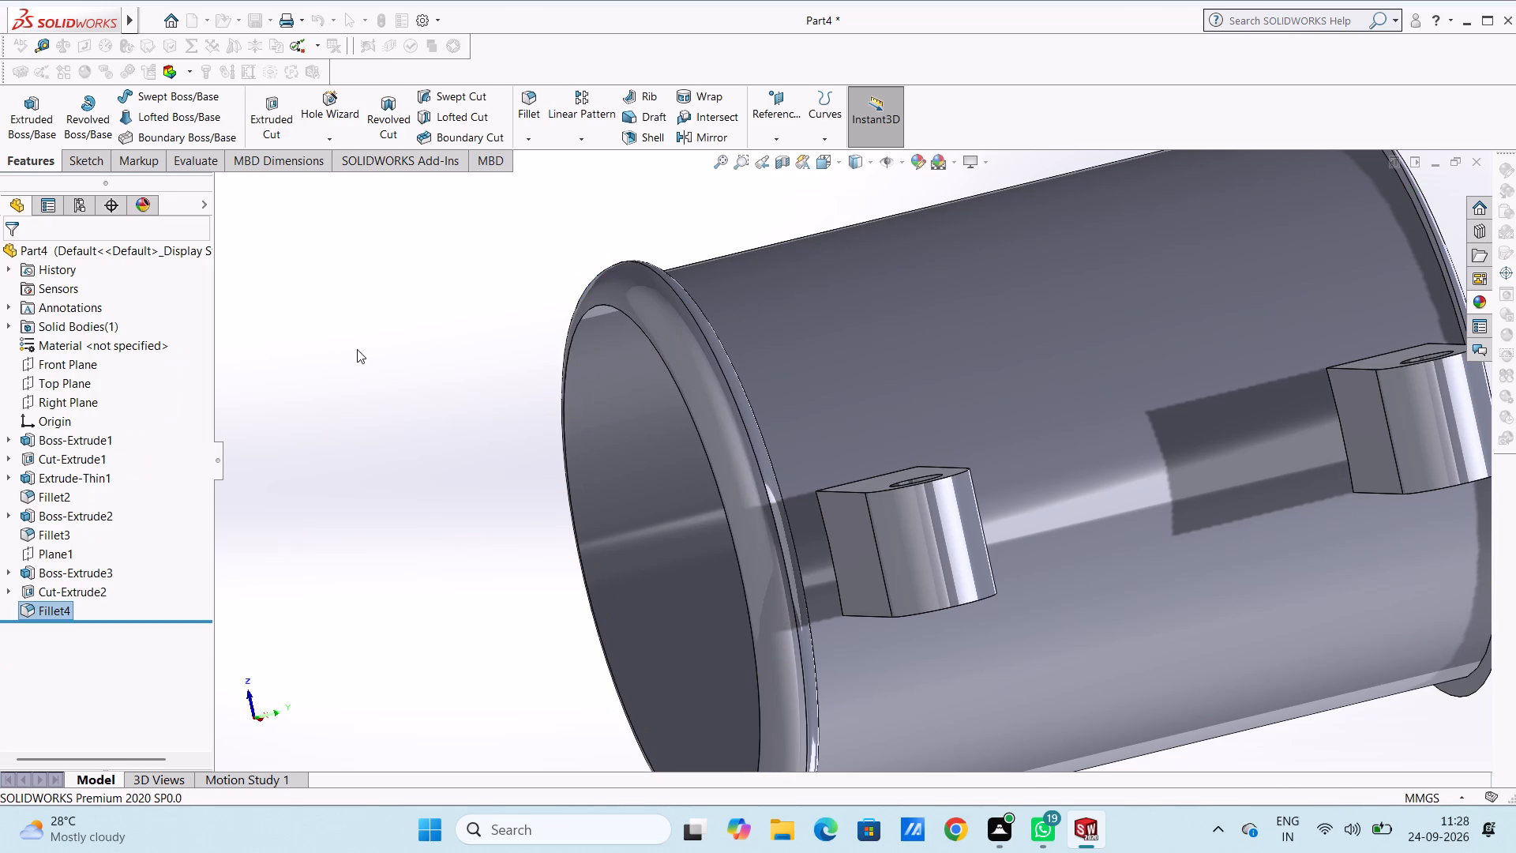
pyautogui.click(357, 349)
# Fillet the outer rim edge at the tube's top end with a 0.5 mm radius.
pyautogui.moveTo(381, 314); pyautogui.dragTo(328, 371, button='middle')
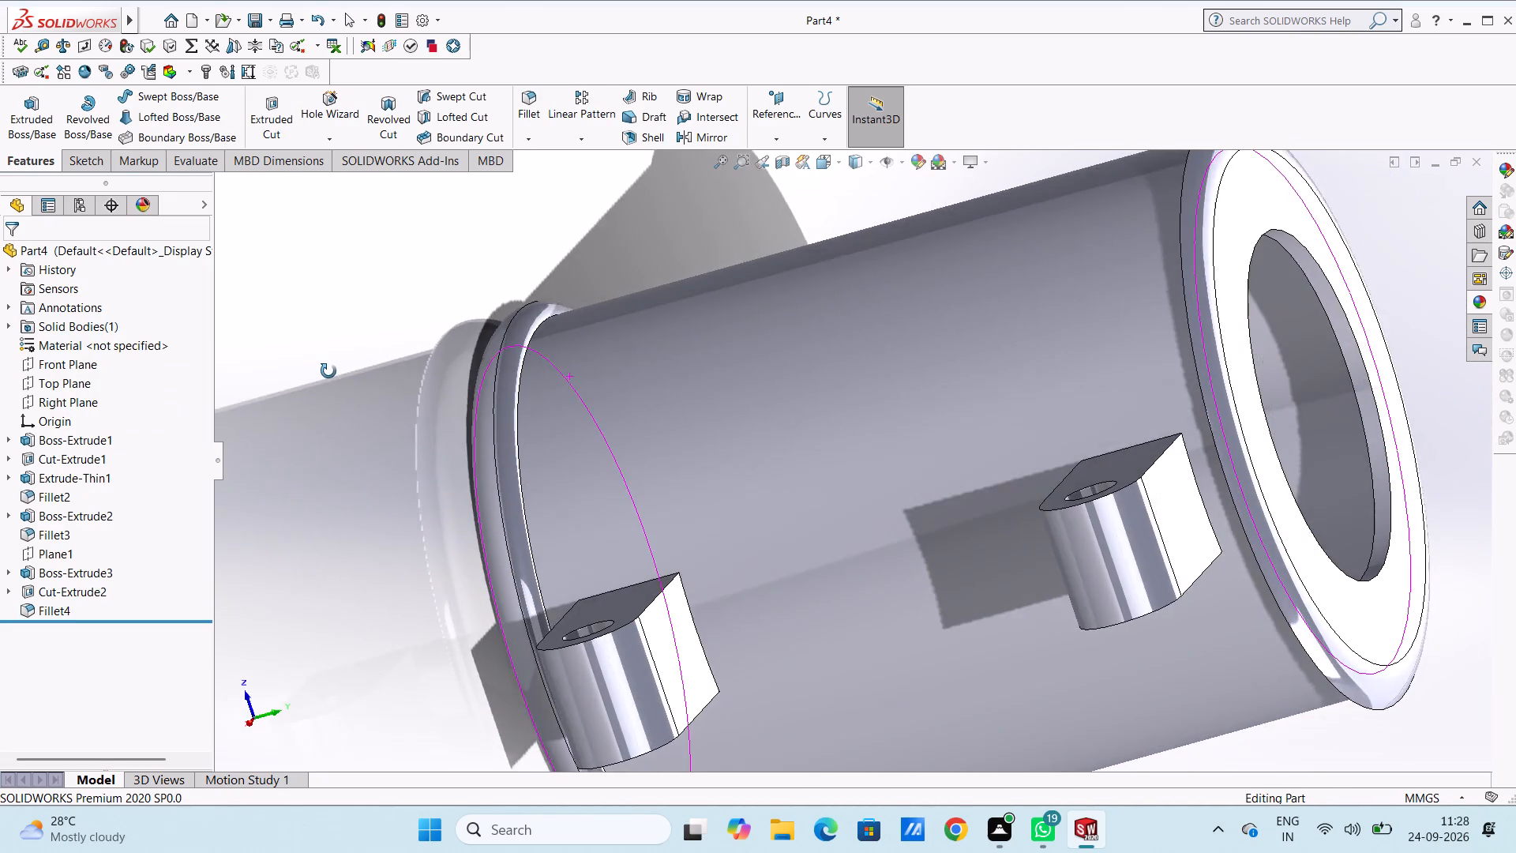
pyautogui.moveTo(328, 371); pyautogui.dragTo(306, 352, button='middle')
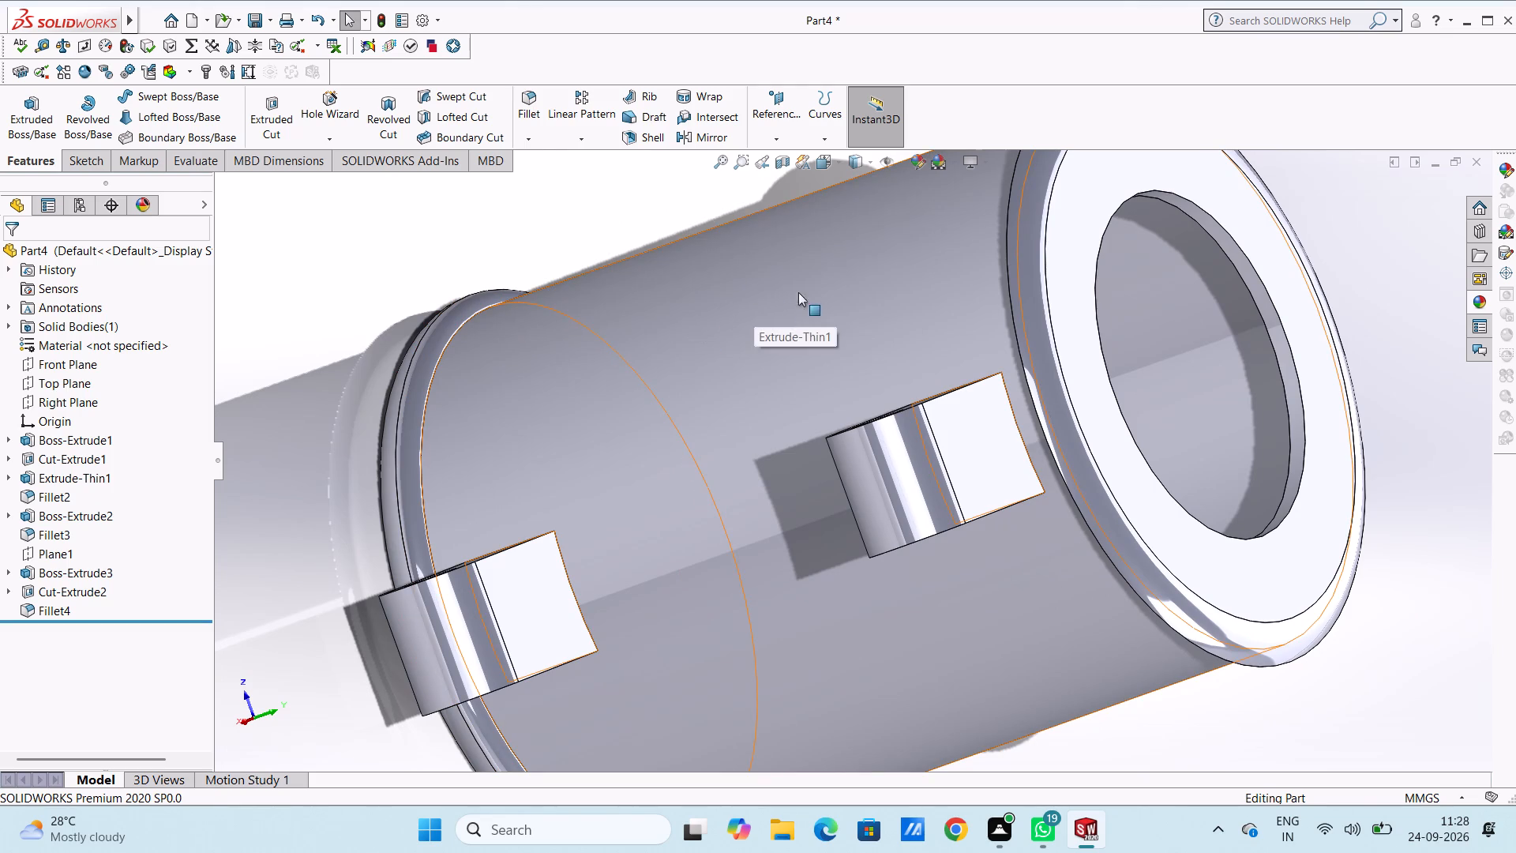
pyautogui.moveTo(974, 324); pyautogui.dragTo(1041, 276, button='middle')
pyautogui.scroll(-6, 1026, 291)
pyautogui.moveTo(931, 341); pyautogui.dragTo(933, 341, button='middle')
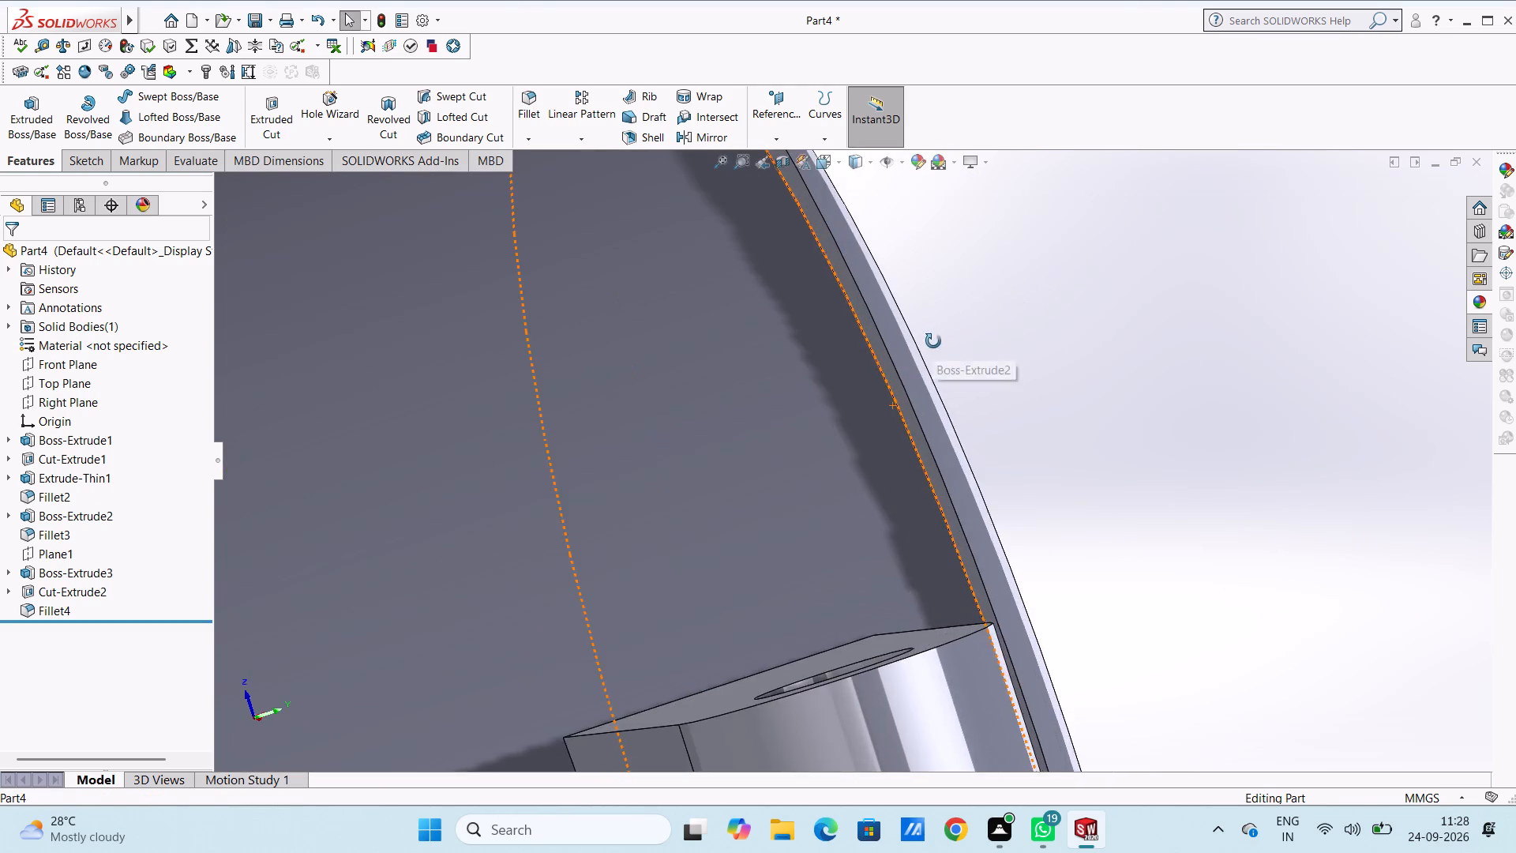
pyautogui.moveTo(933, 341); pyautogui.dragTo(952, 336, button='middle')
pyautogui.moveTo(986, 306); pyautogui.dragTo(992, 406, button='middle')
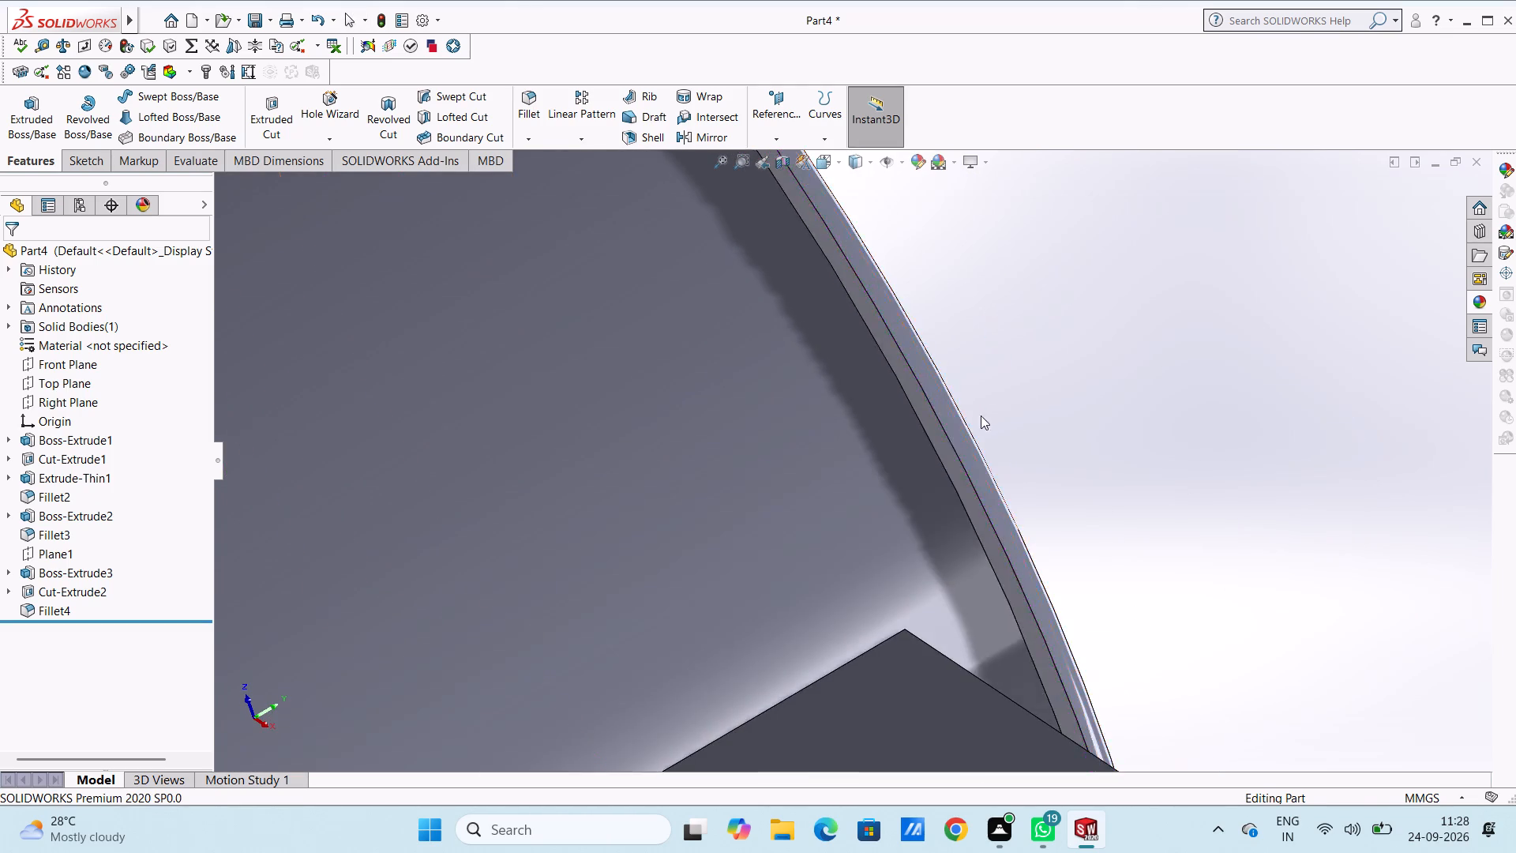
pyautogui.scroll(-6, 920, 412)
pyautogui.click(520, 102)
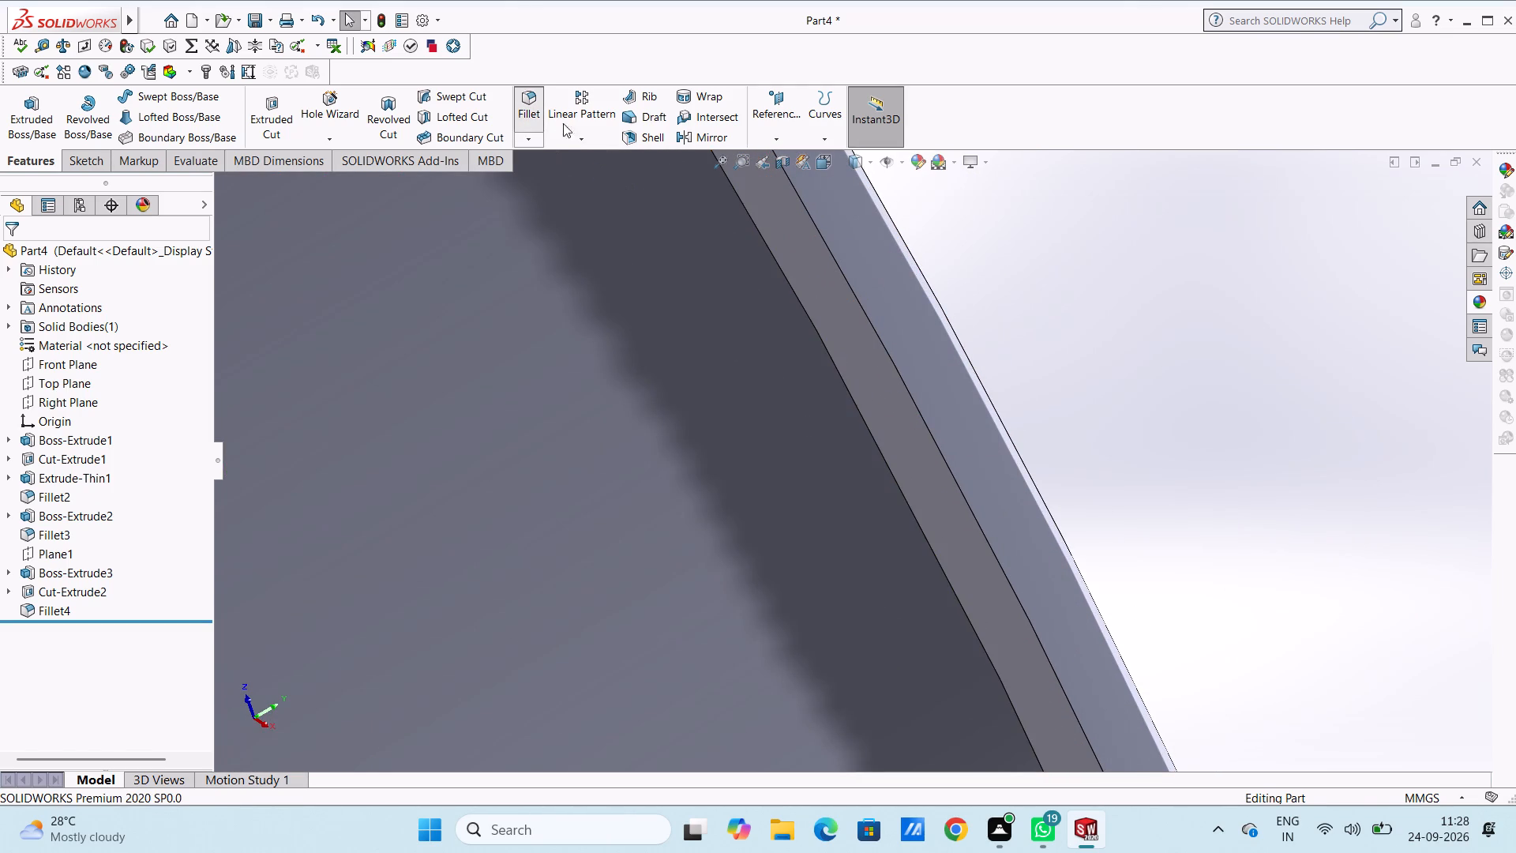
pyautogui.click(813, 321)
pyautogui.scroll(7, 813, 321)
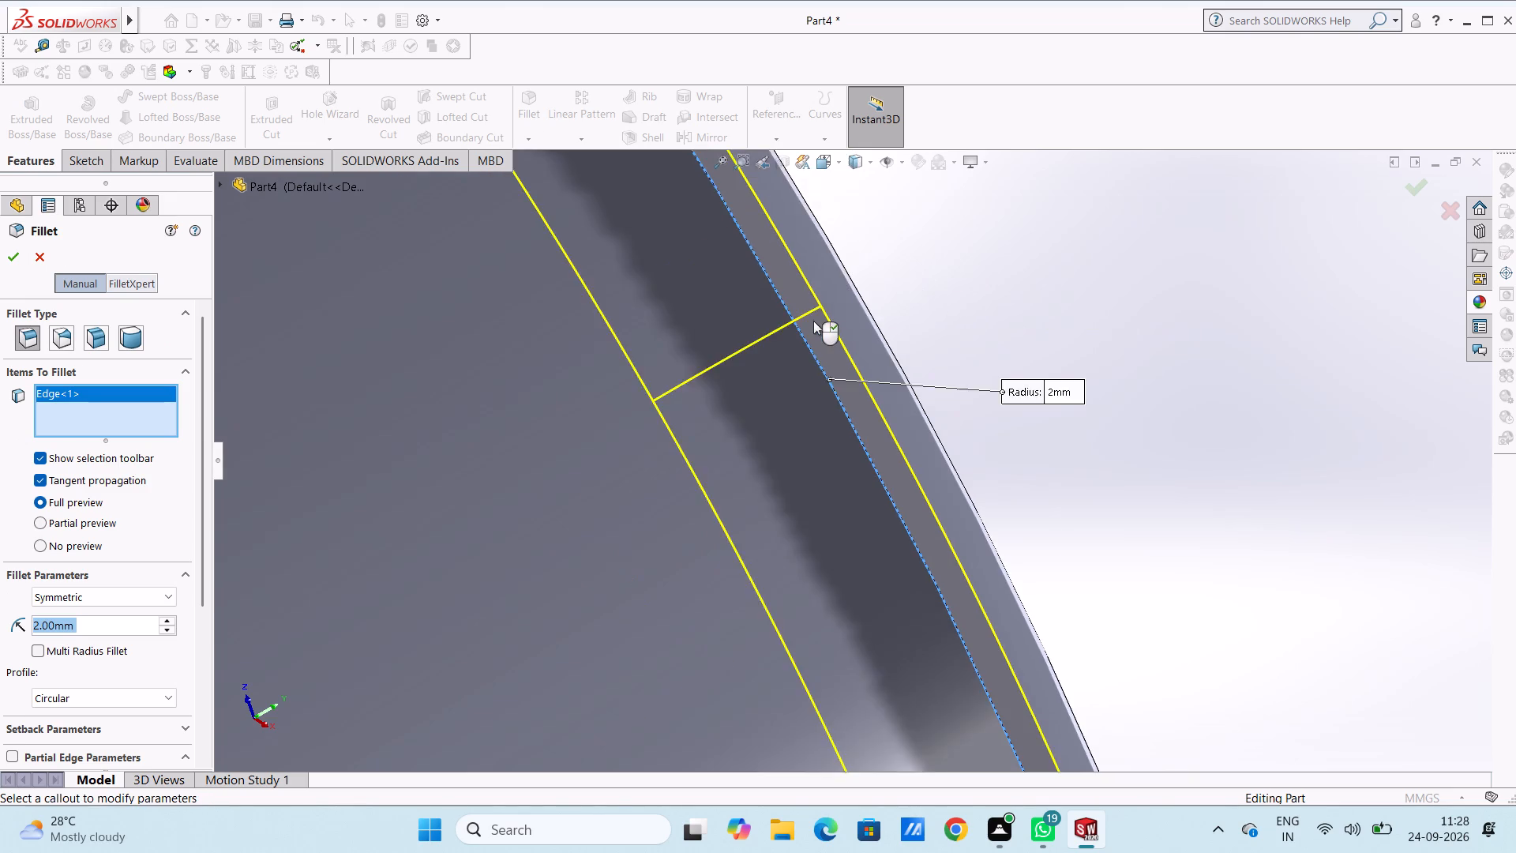
pyautogui.scroll(8, 813, 321)
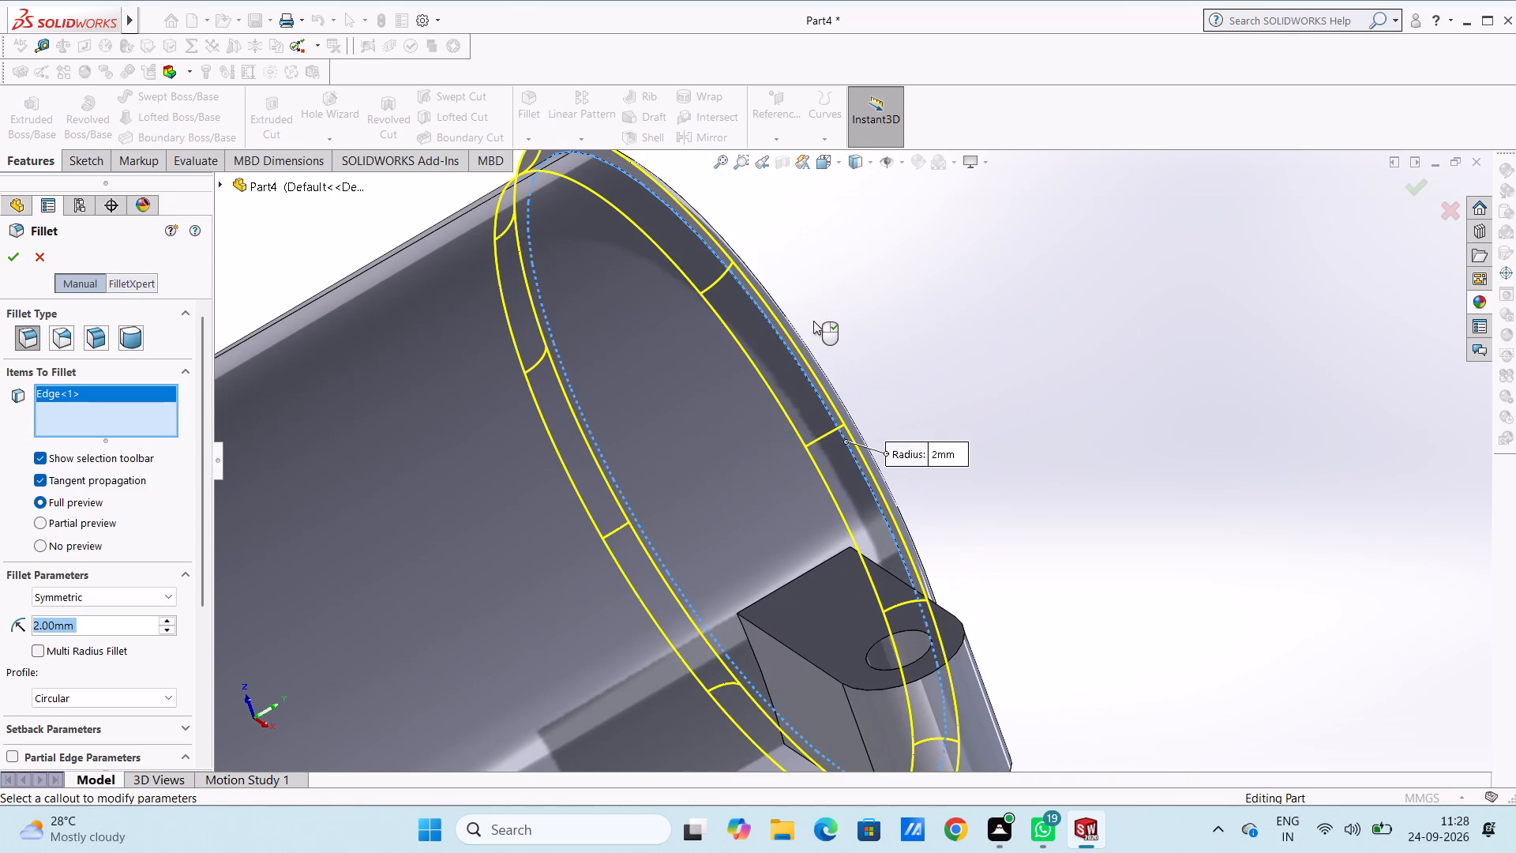
pyautogui.click(807, 378)
pyautogui.click(816, 378)
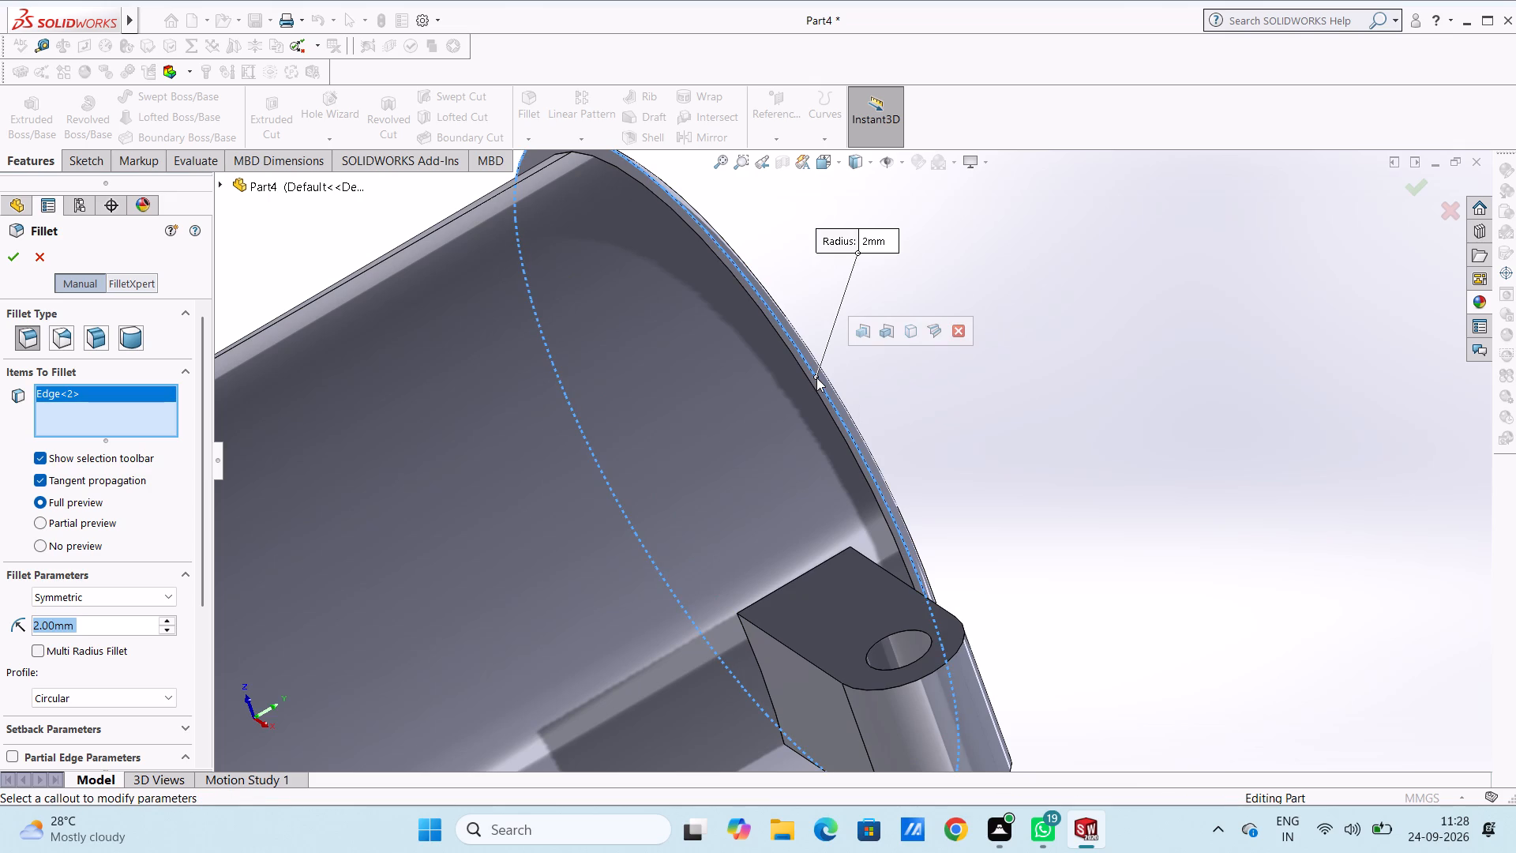
pyautogui.press('1')
pyautogui.press('Return')
pyautogui.write('0.5')
pyautogui.press('Return')
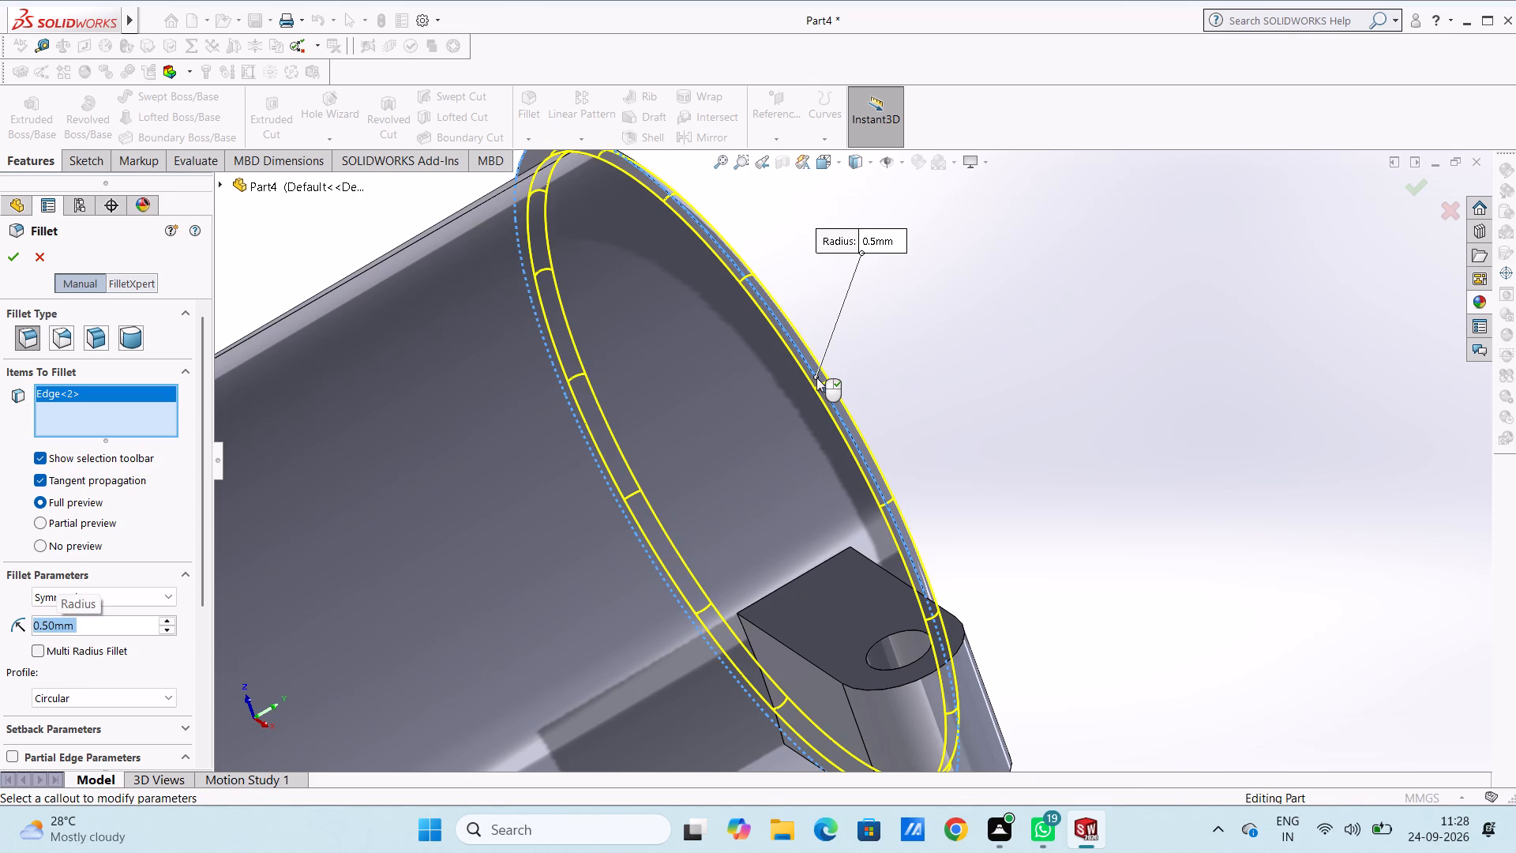
pyautogui.click(6, 262)
pyautogui.click(917, 299)
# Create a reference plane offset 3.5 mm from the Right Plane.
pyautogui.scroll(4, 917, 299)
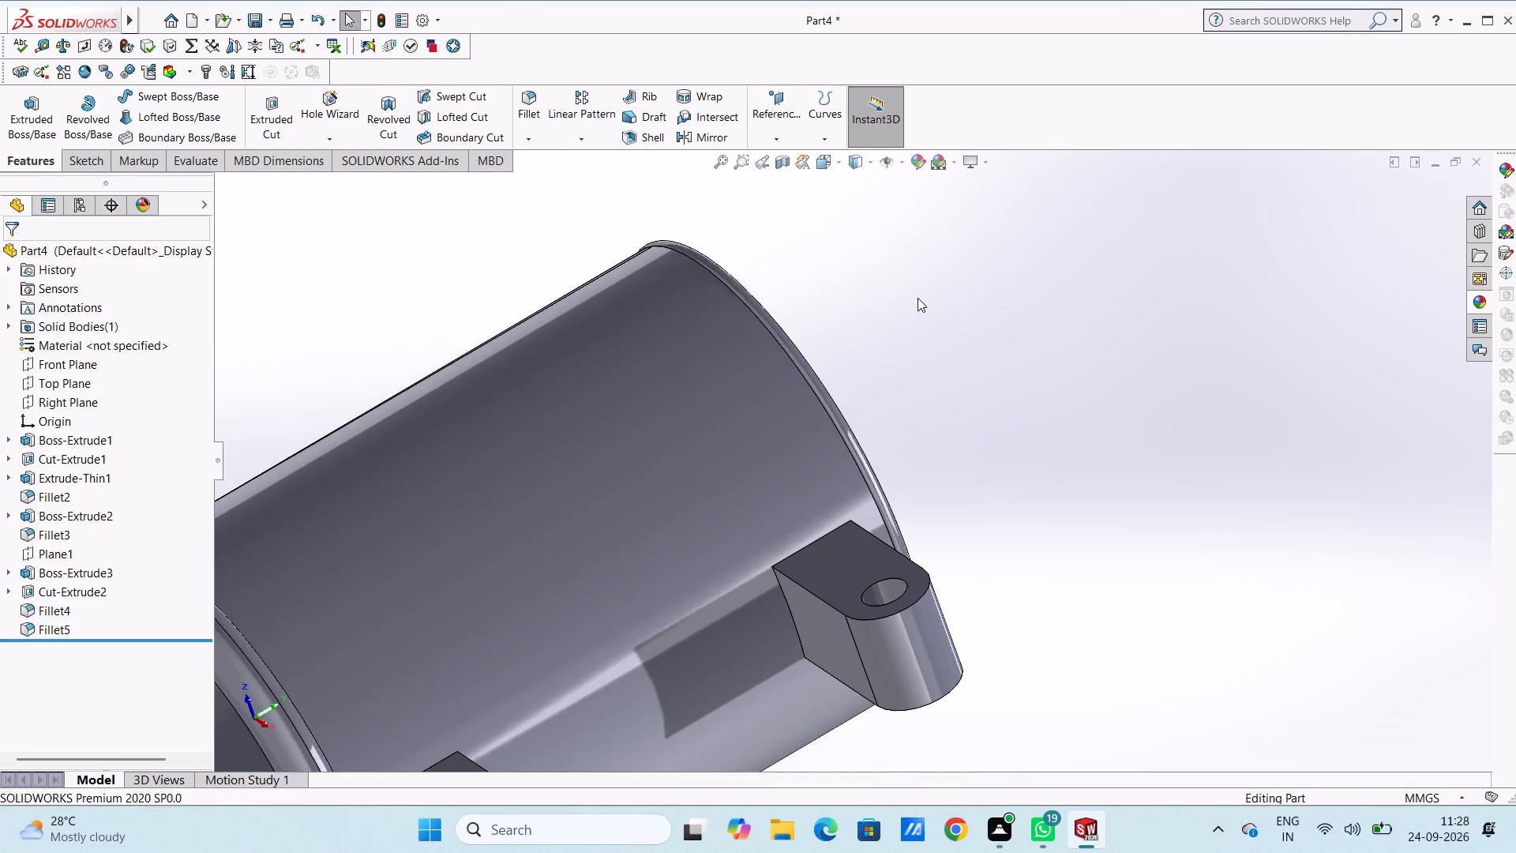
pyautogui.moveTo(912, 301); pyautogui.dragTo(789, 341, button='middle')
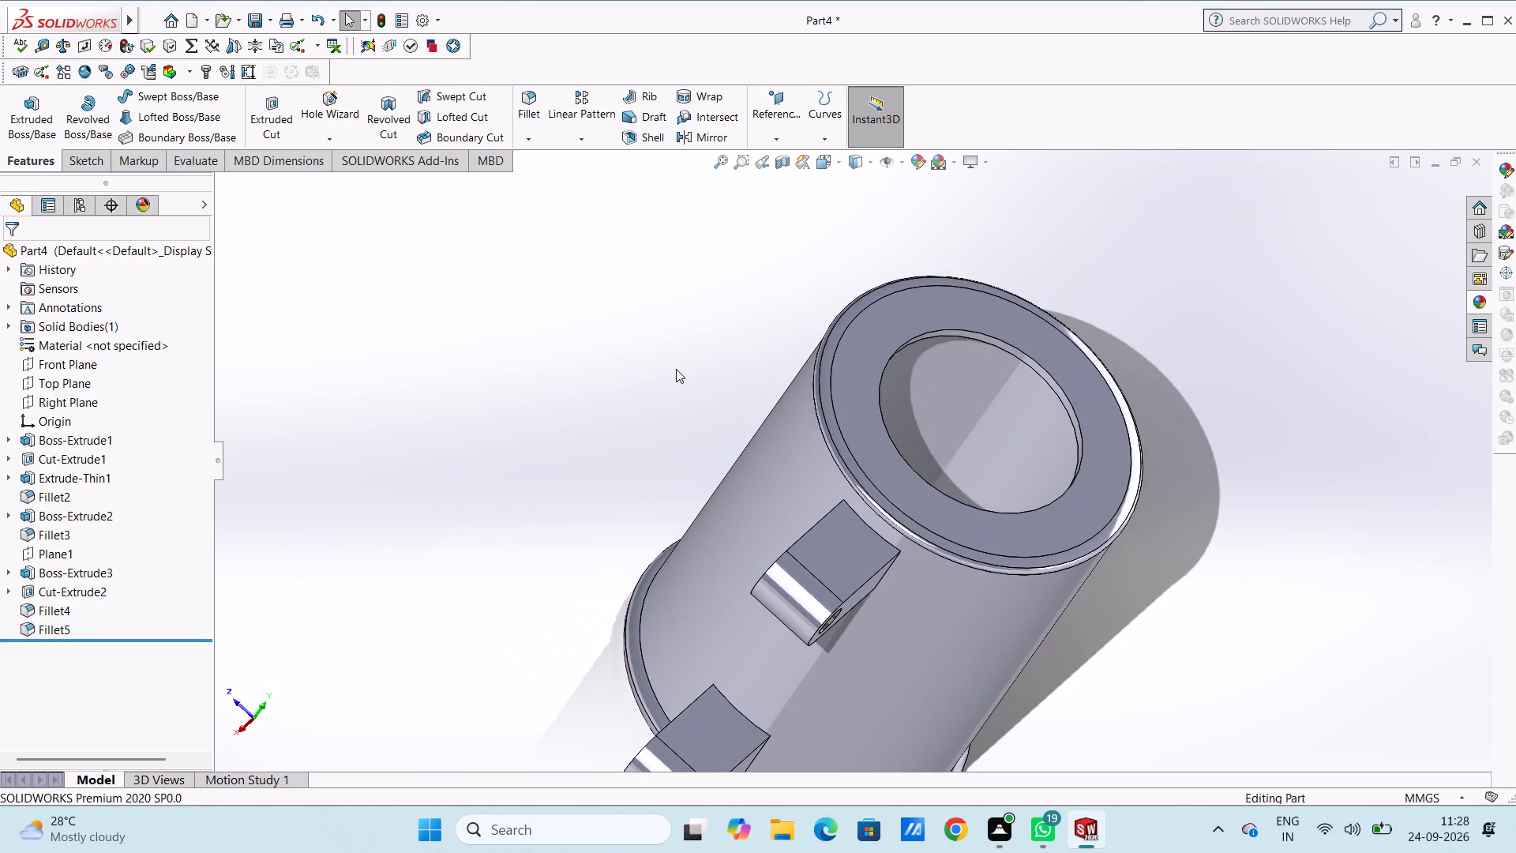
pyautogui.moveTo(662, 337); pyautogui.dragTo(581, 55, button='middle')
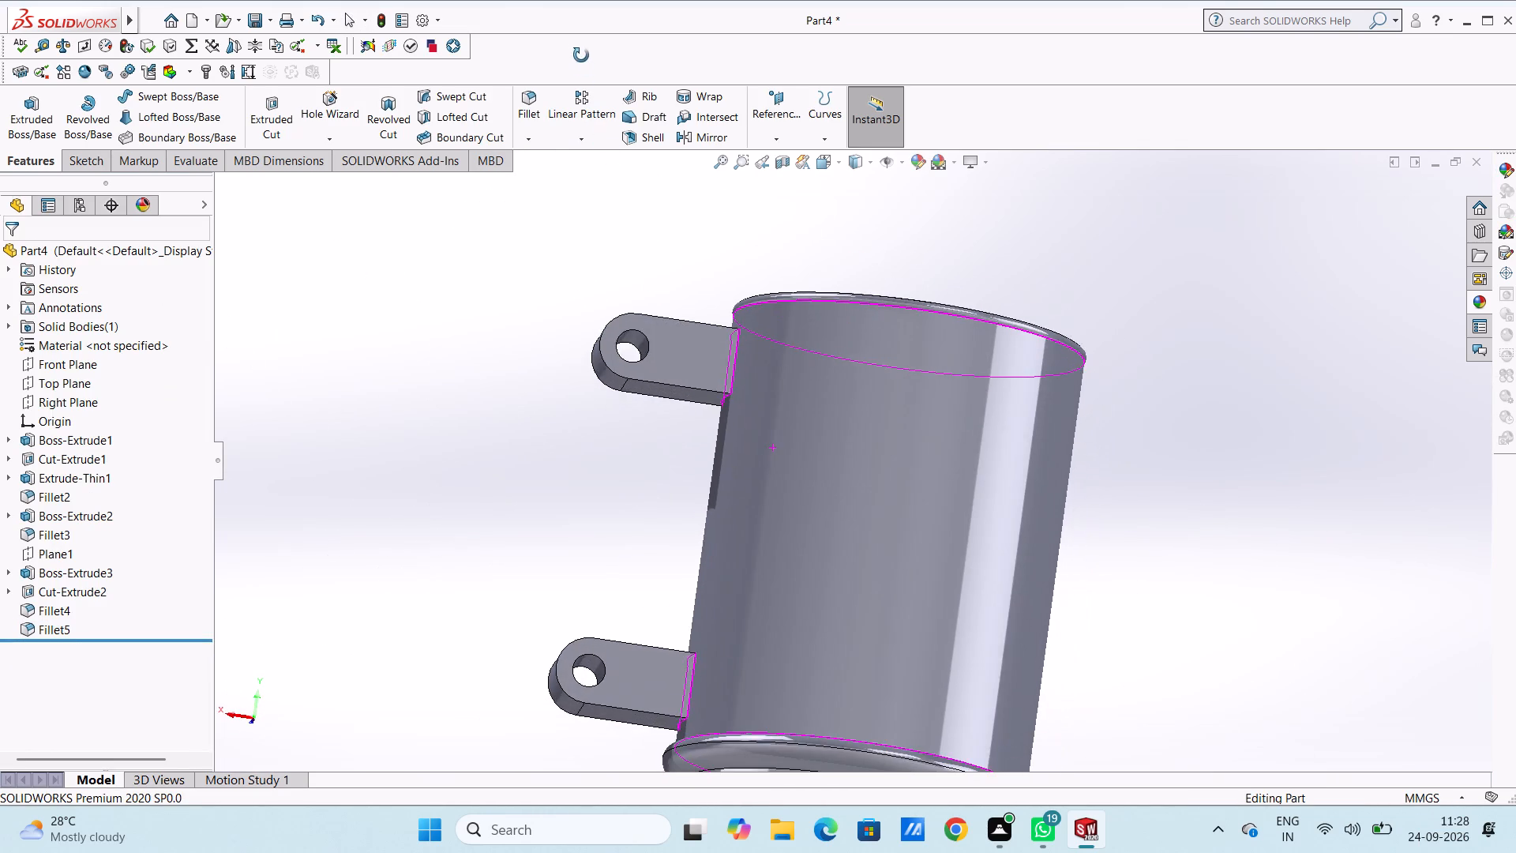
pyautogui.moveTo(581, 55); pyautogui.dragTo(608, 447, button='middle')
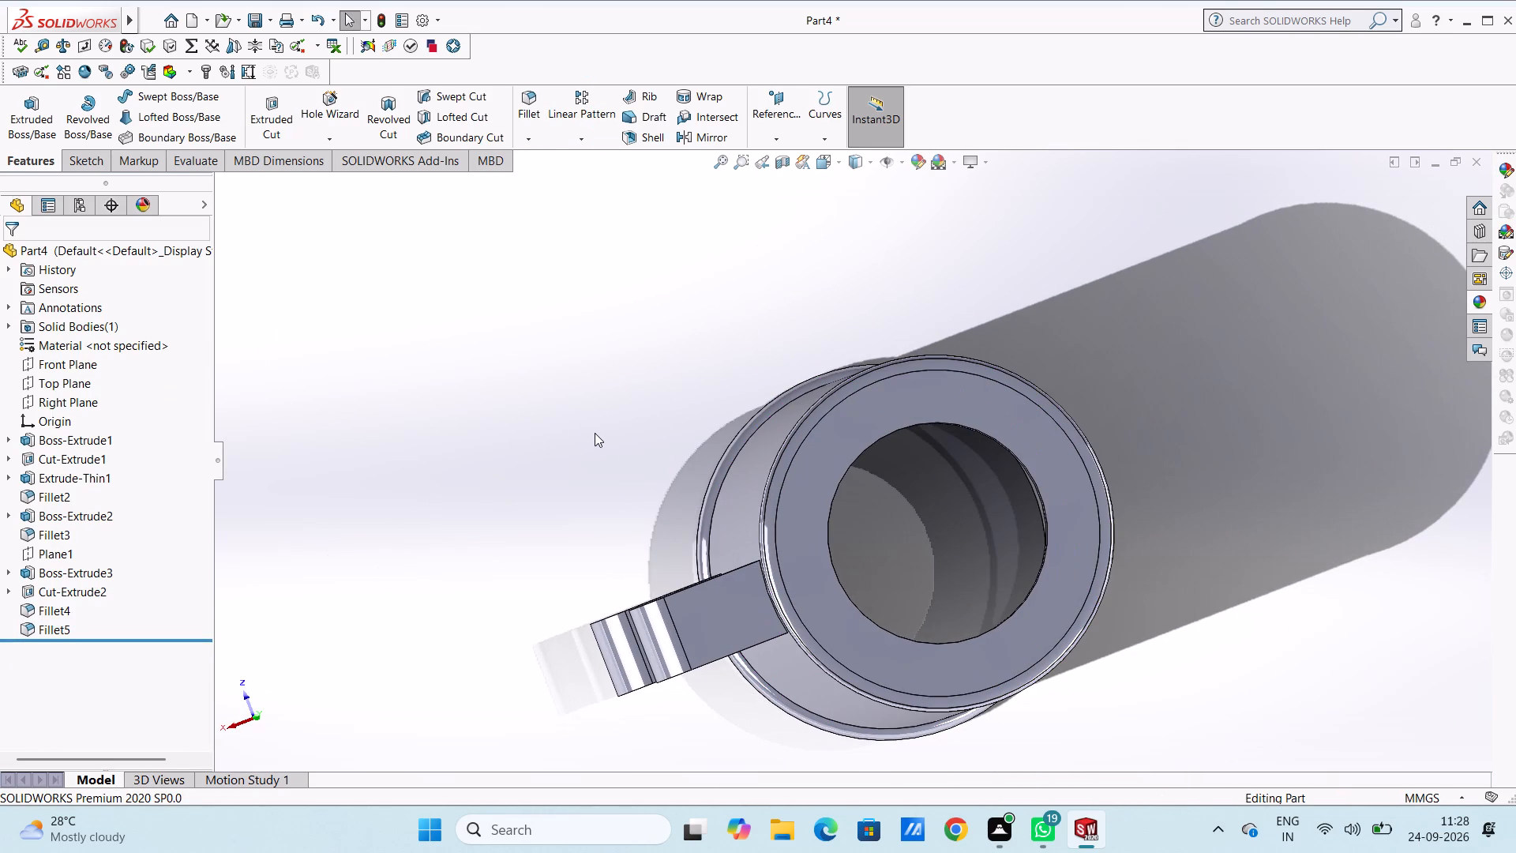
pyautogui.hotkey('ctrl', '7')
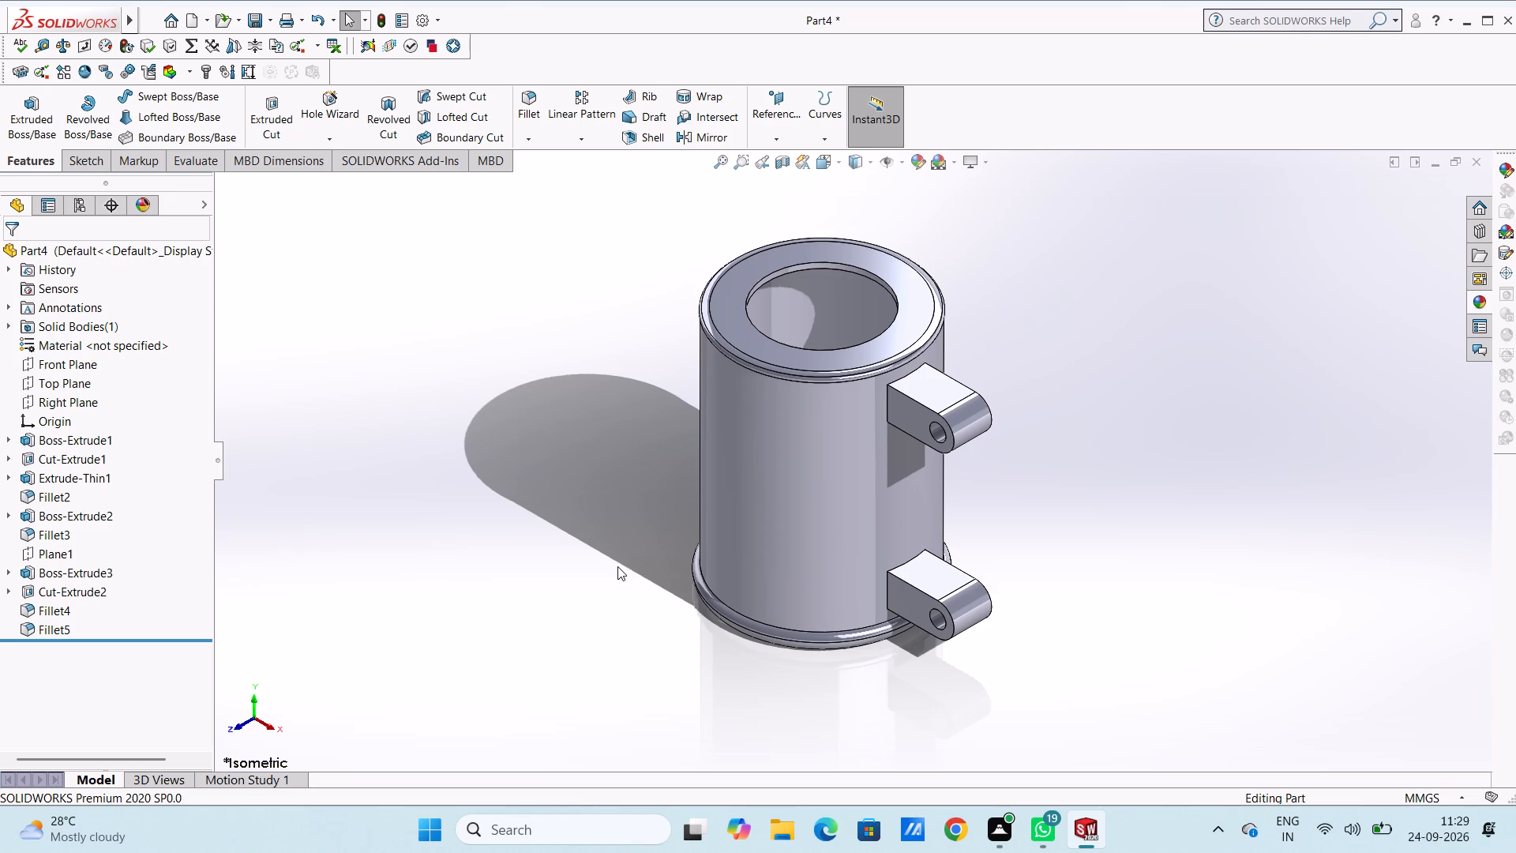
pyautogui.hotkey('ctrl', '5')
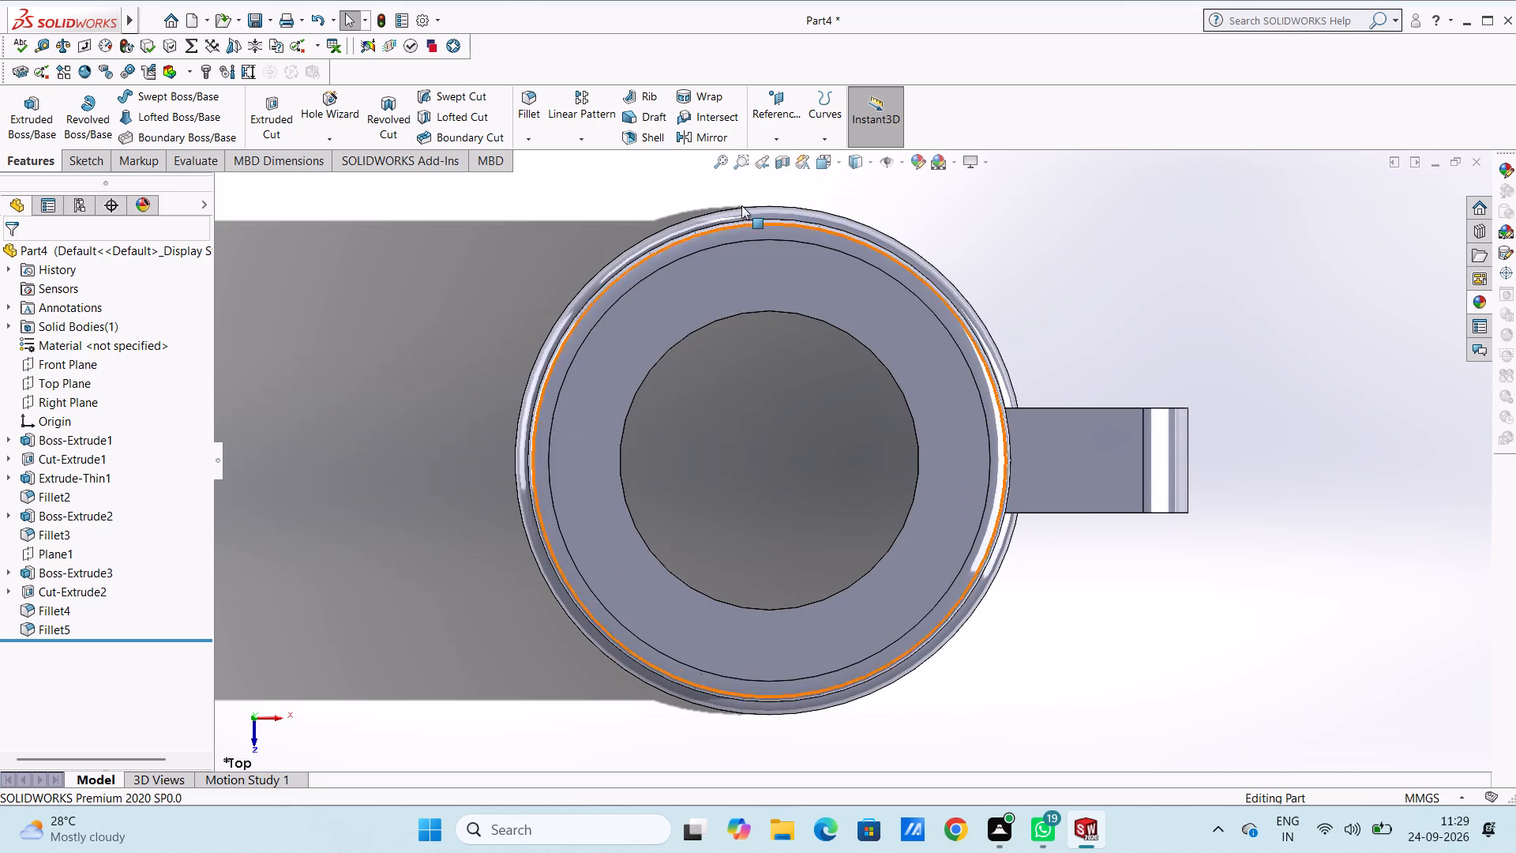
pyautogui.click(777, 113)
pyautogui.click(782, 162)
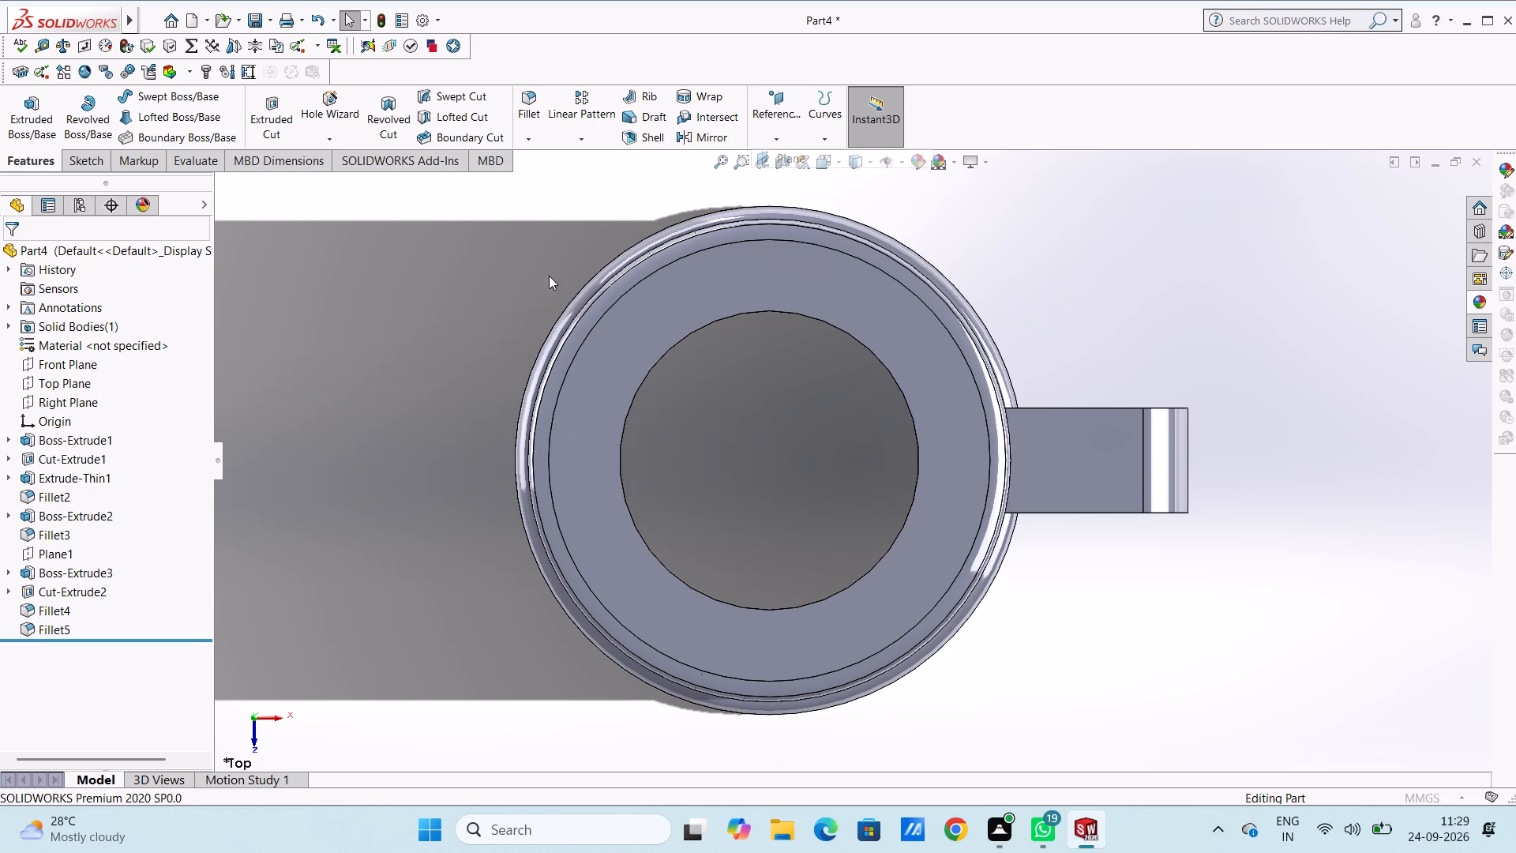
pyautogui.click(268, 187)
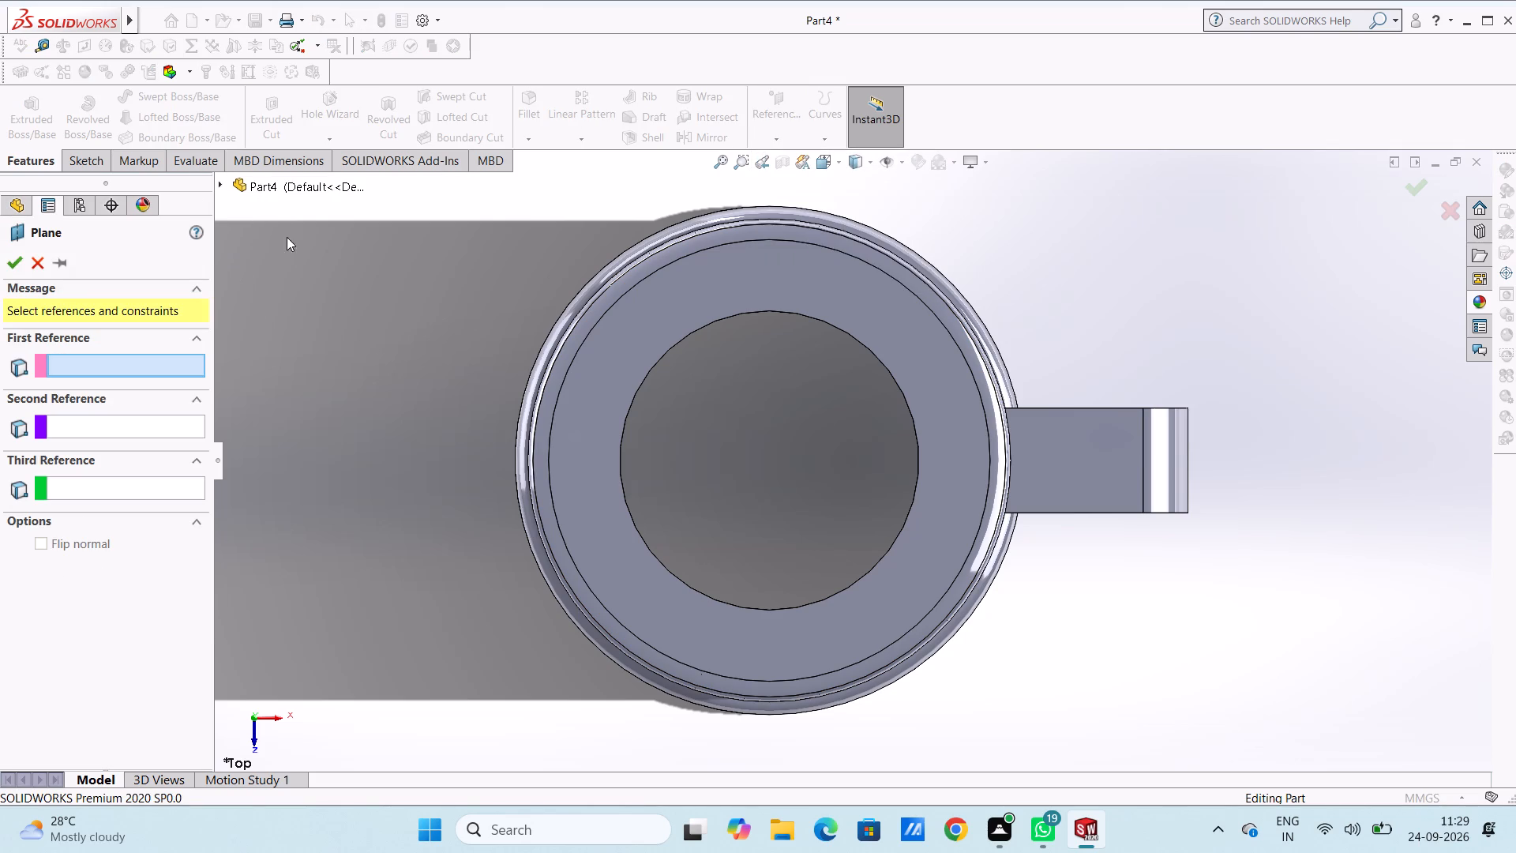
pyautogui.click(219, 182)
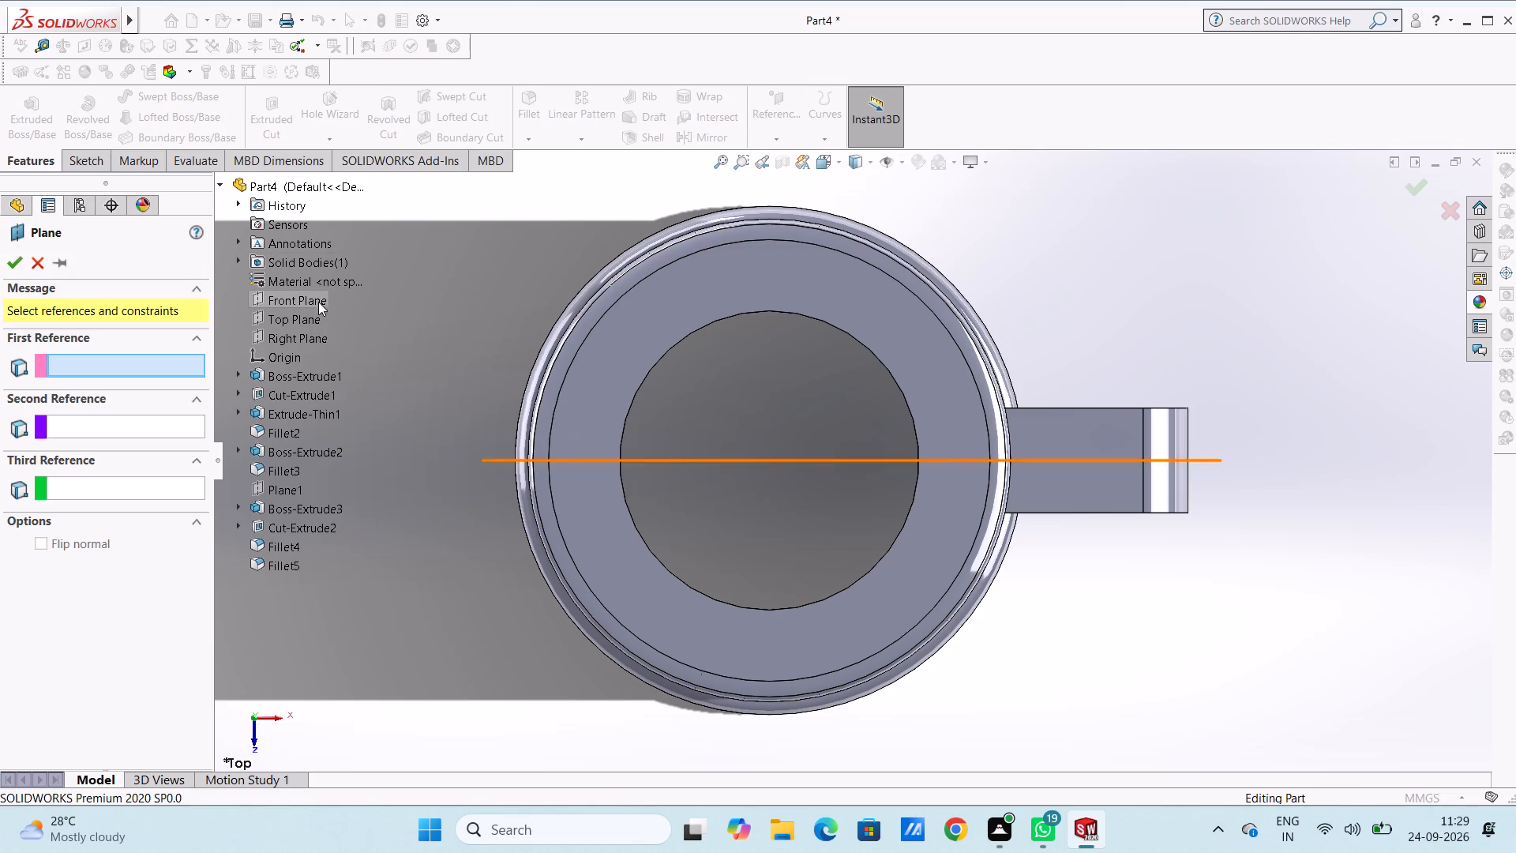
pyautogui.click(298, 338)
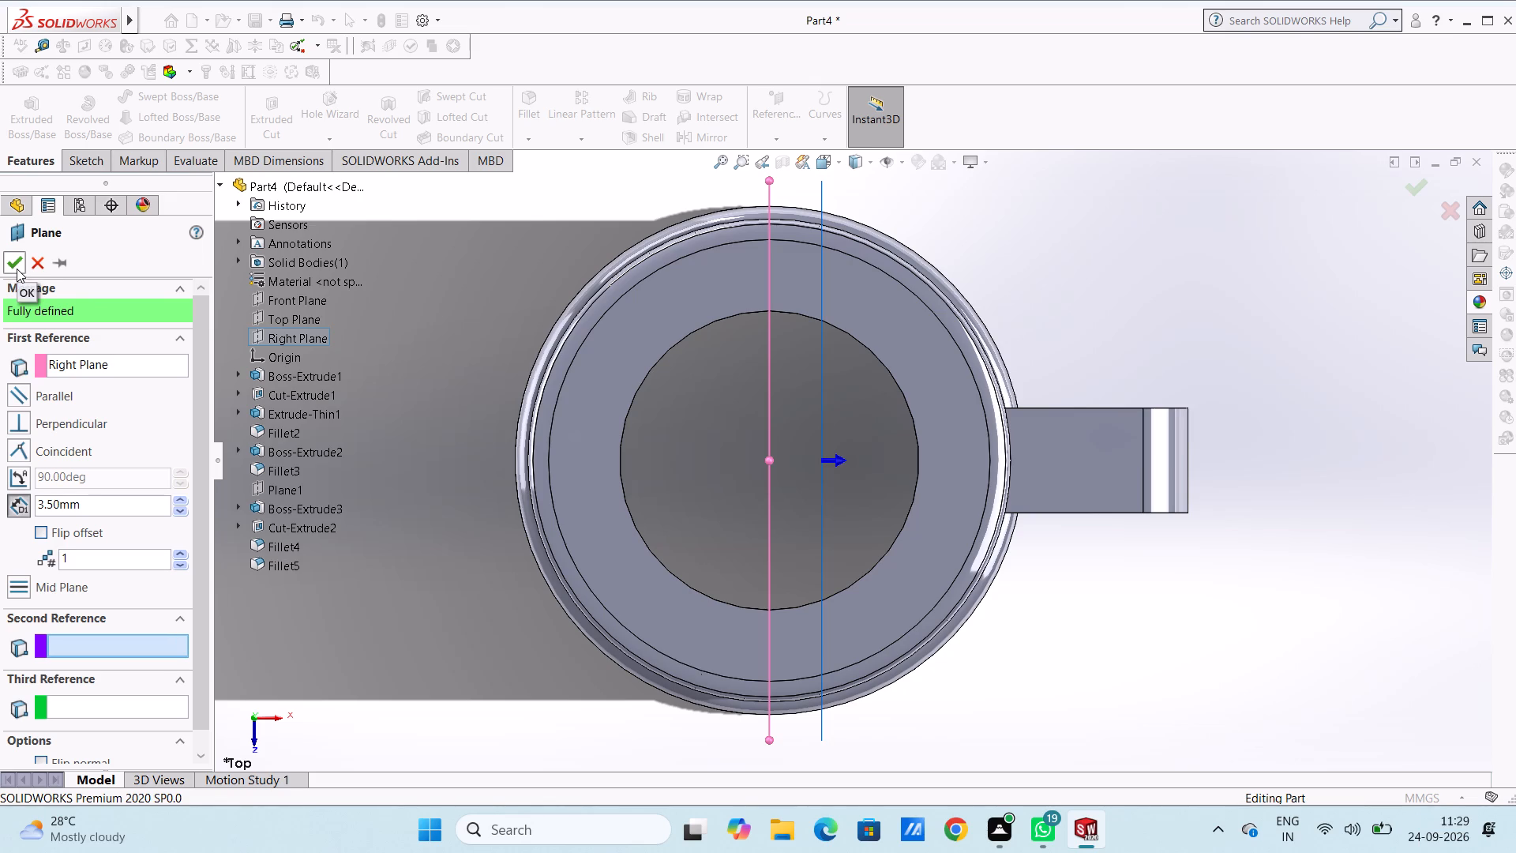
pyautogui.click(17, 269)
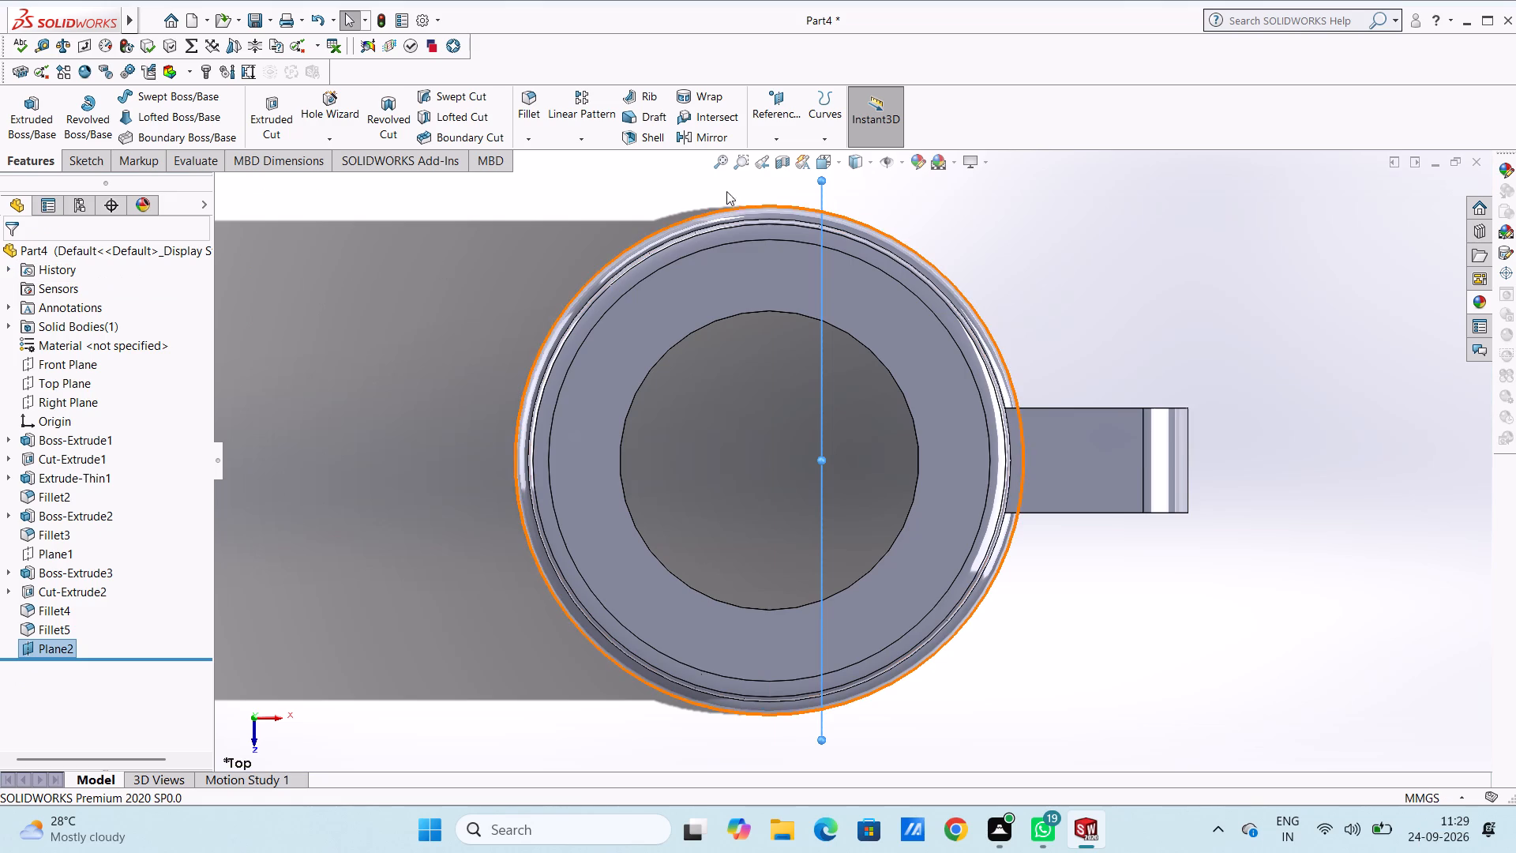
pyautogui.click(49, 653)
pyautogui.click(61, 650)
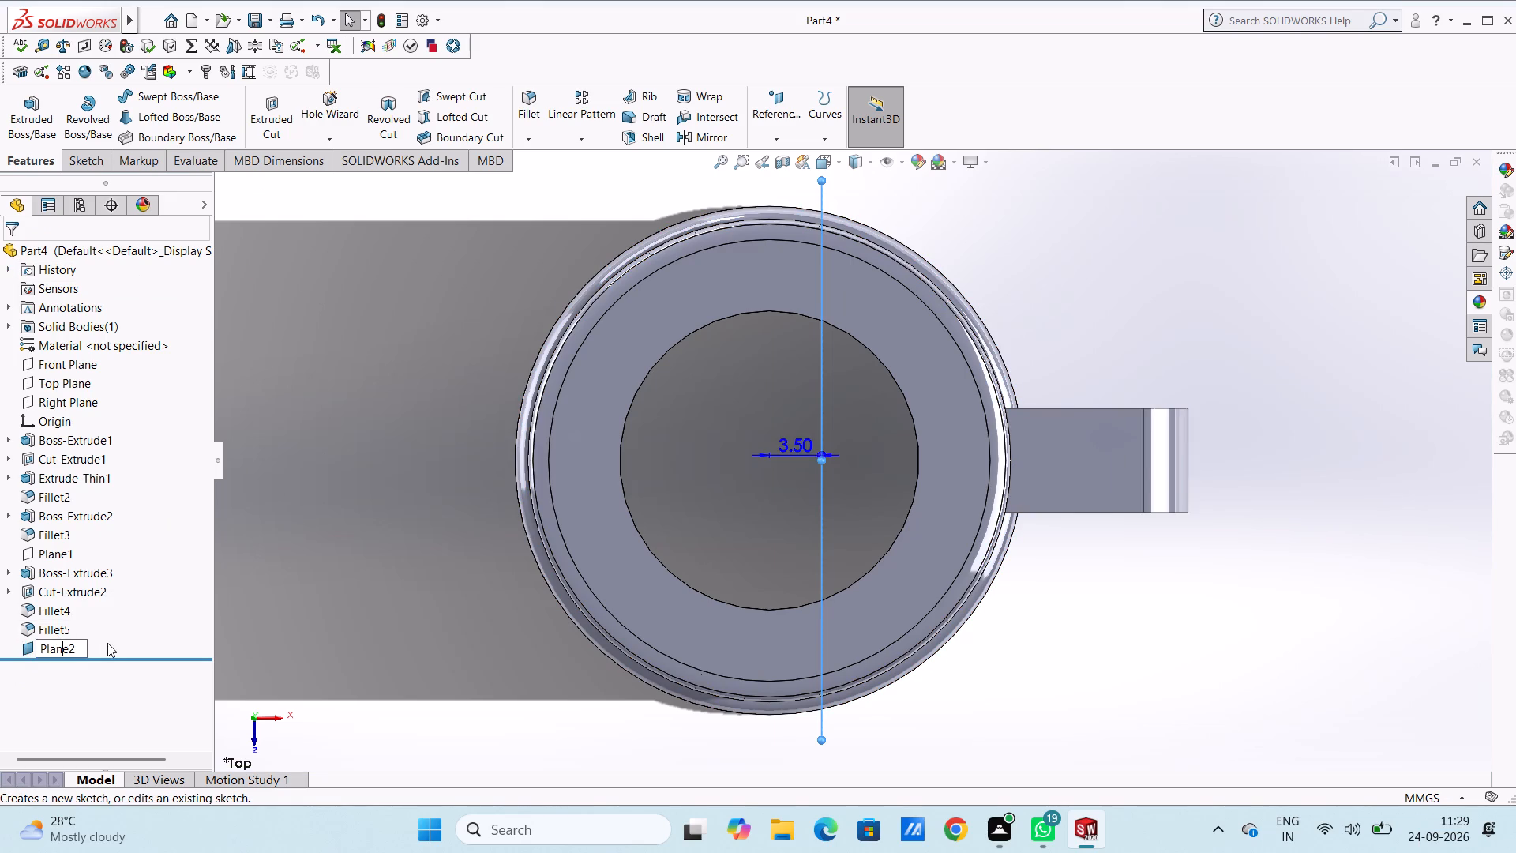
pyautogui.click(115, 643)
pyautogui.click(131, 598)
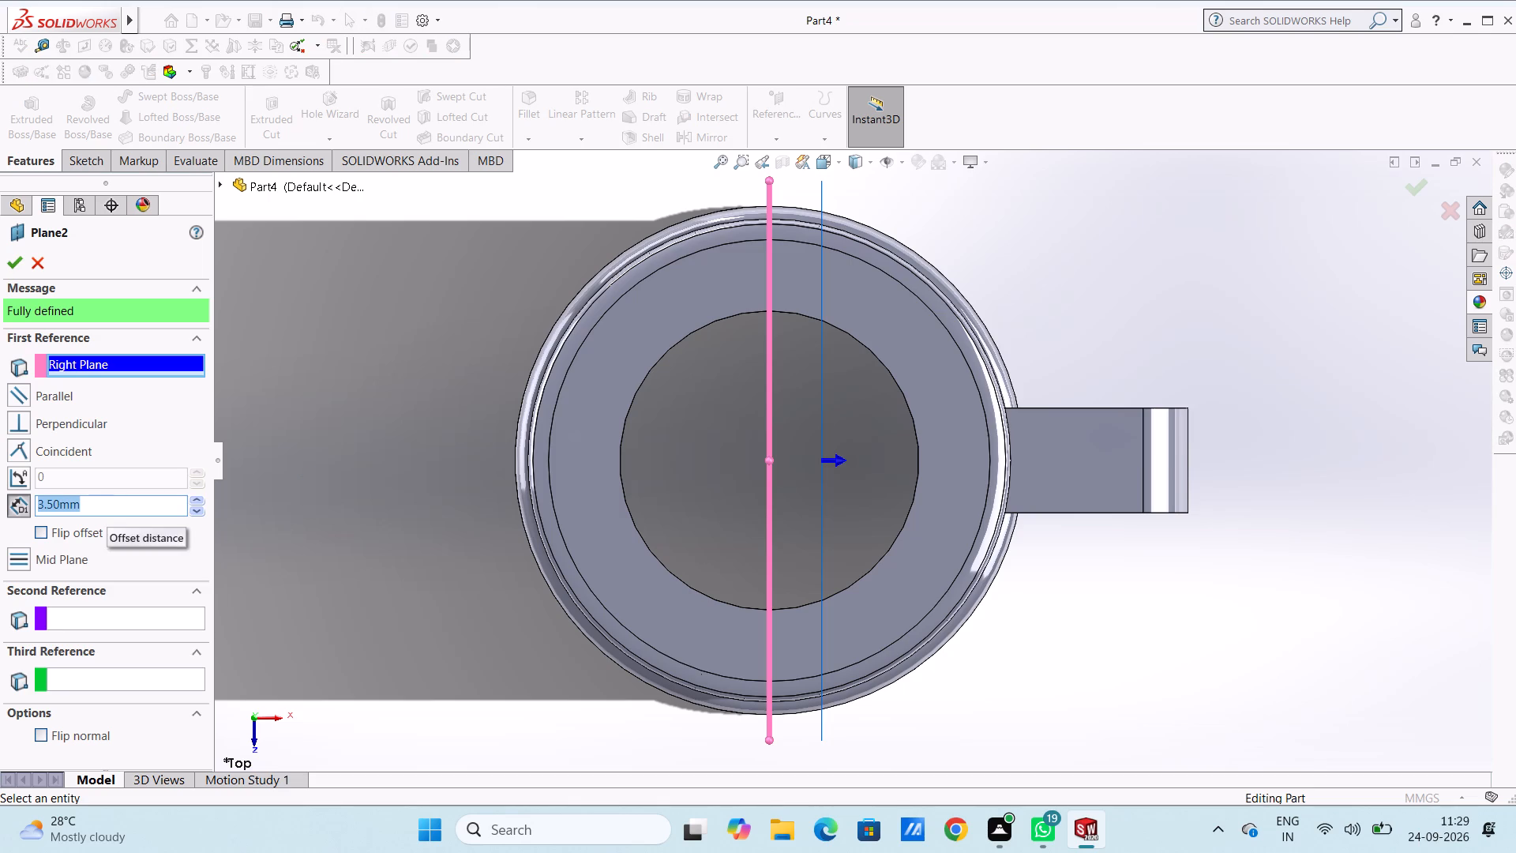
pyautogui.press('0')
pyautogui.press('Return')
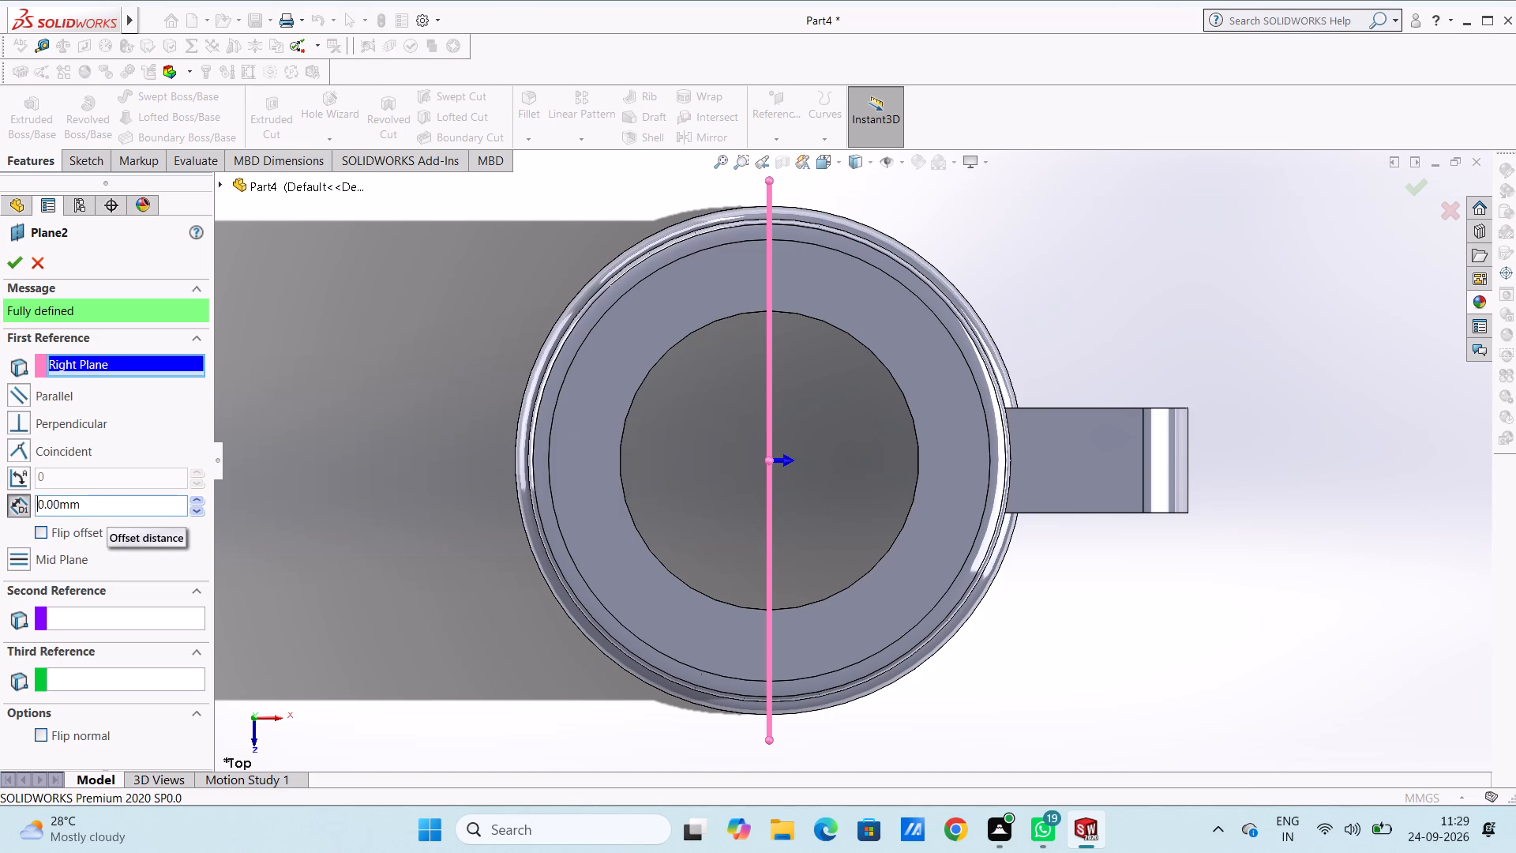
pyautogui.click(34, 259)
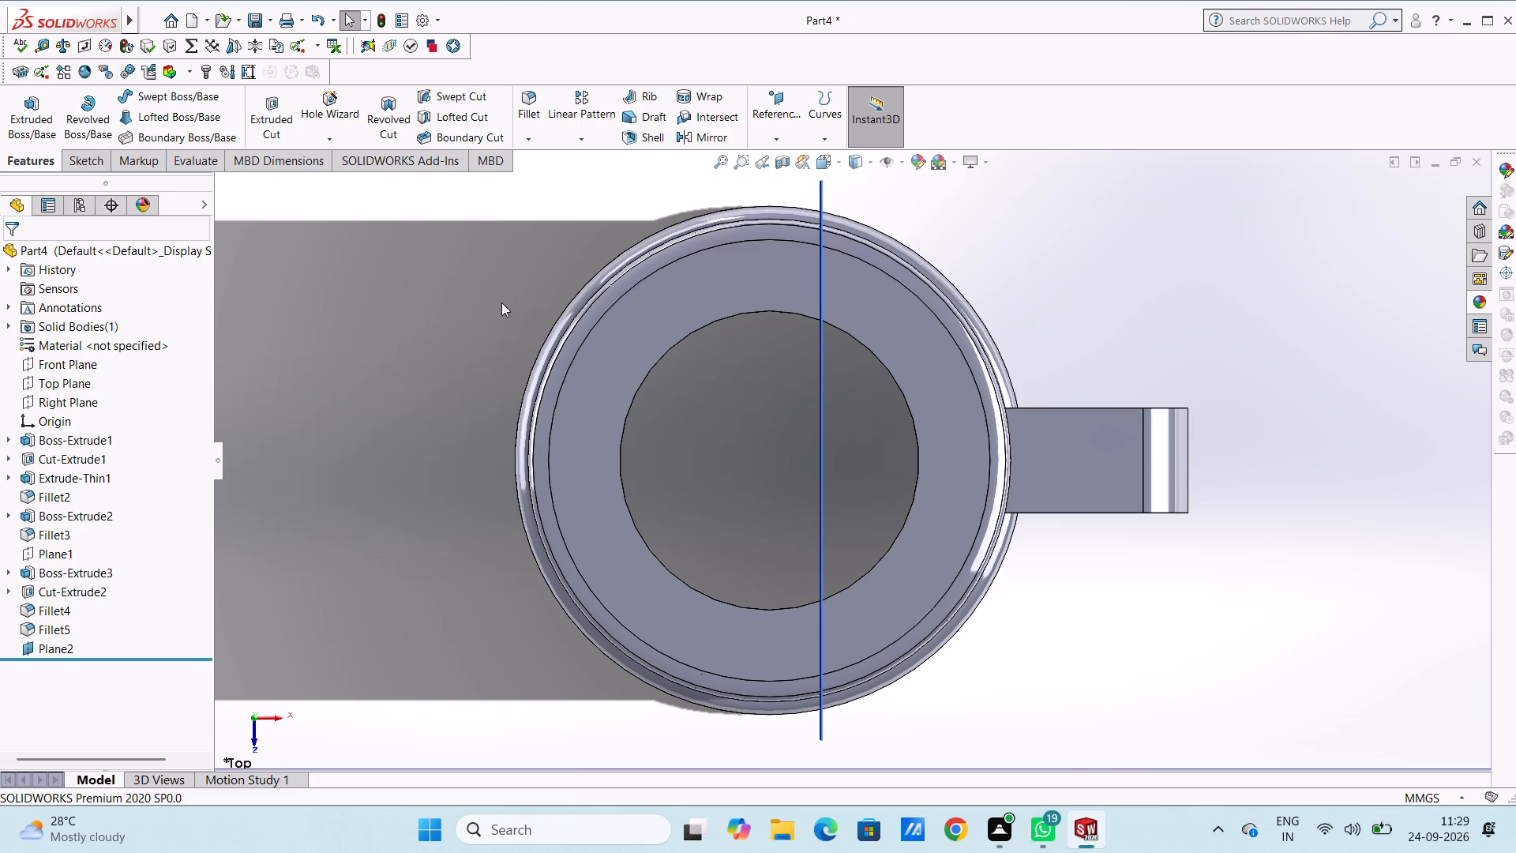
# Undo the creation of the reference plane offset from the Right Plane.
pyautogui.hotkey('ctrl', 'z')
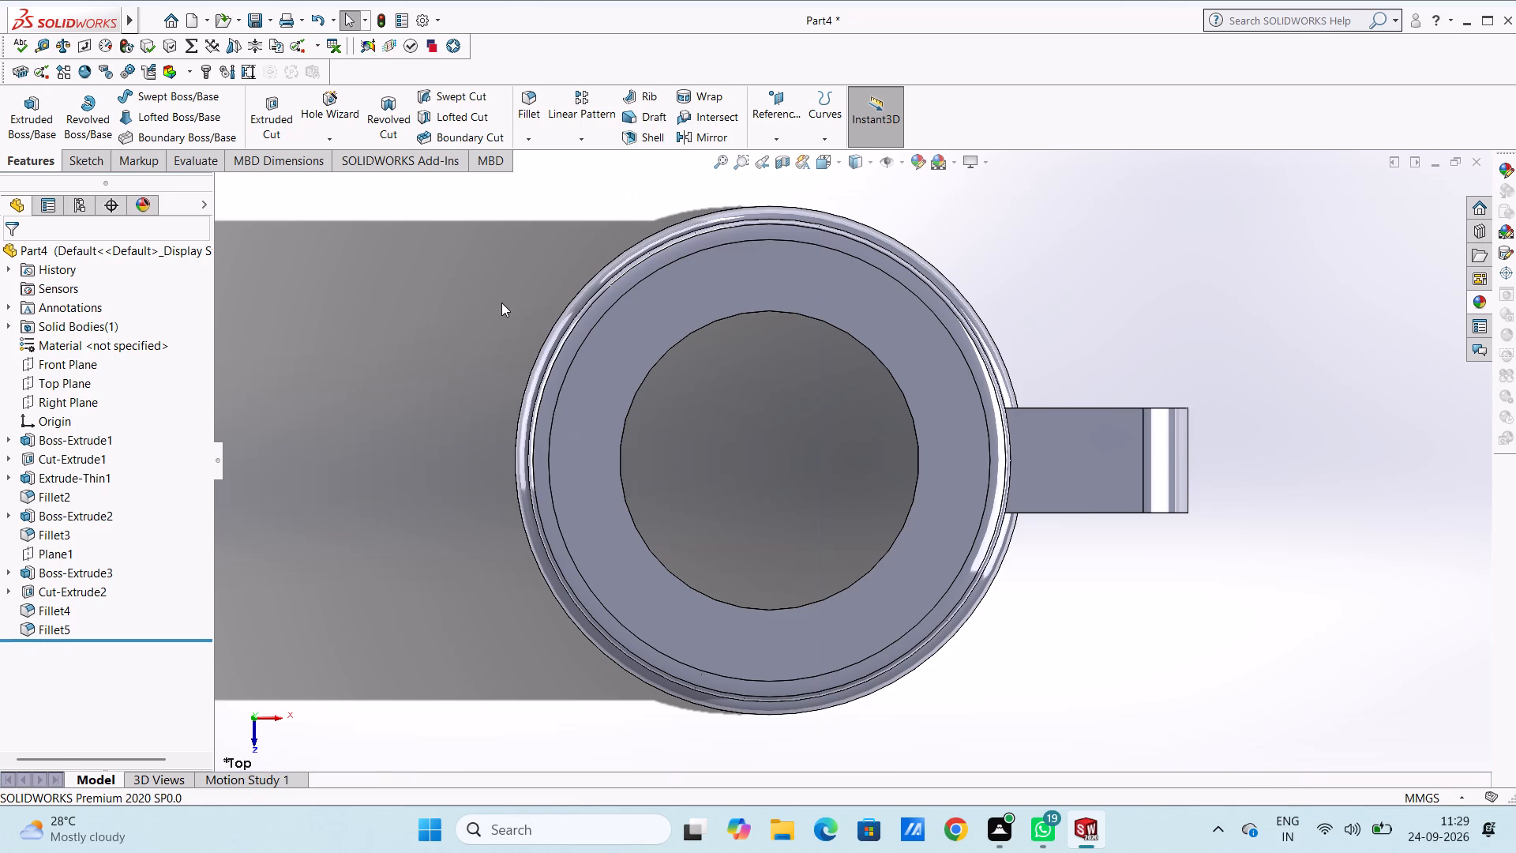
# Create a reference plane offset 17 mm from the Front Plane, on the tube's front side.
pyautogui.click(779, 103)
pyautogui.click(784, 165)
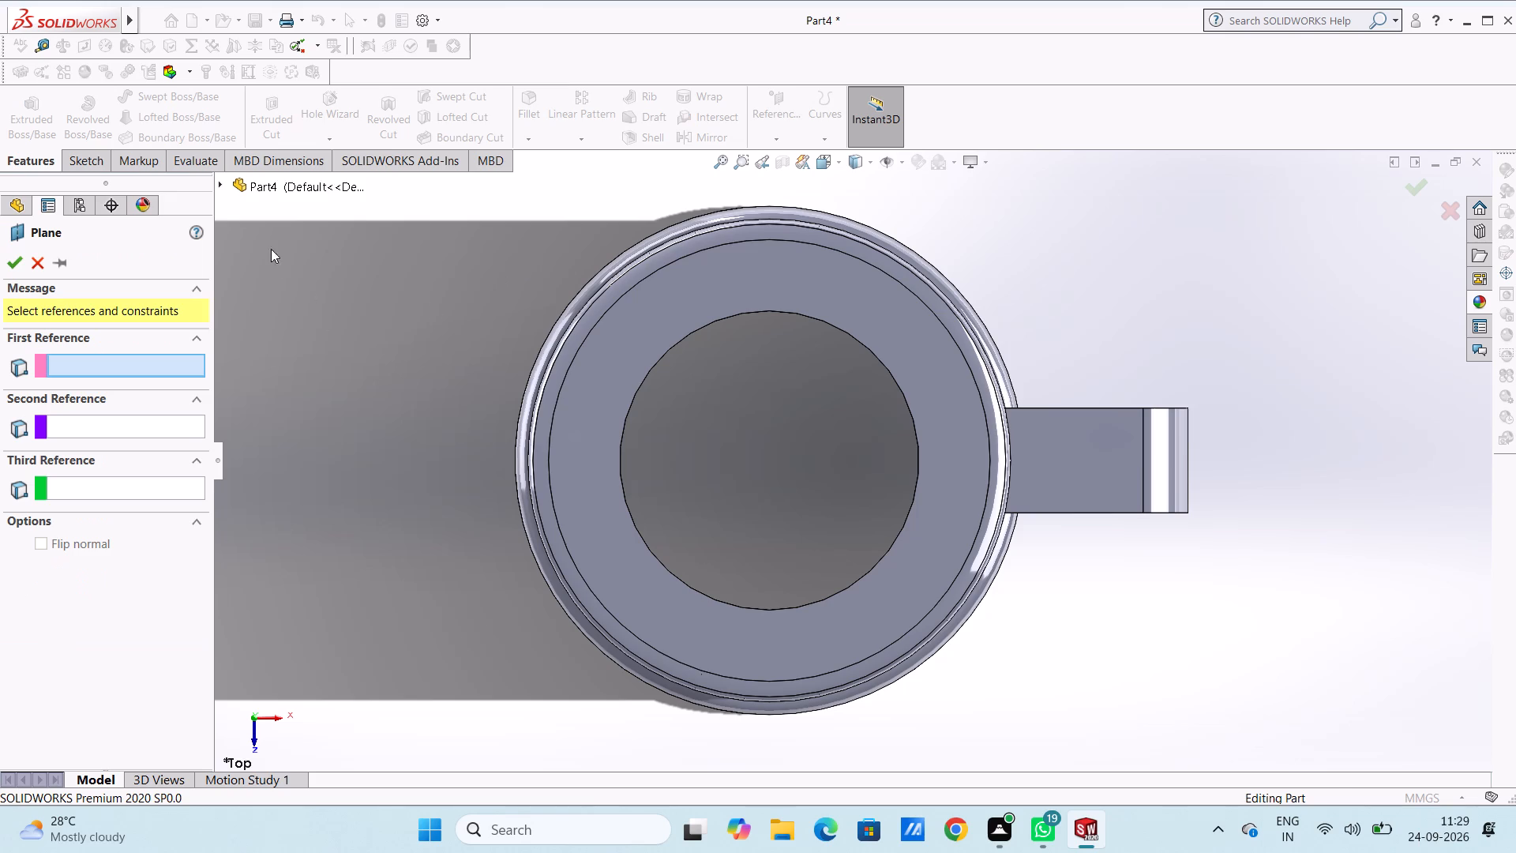
pyautogui.click(288, 185)
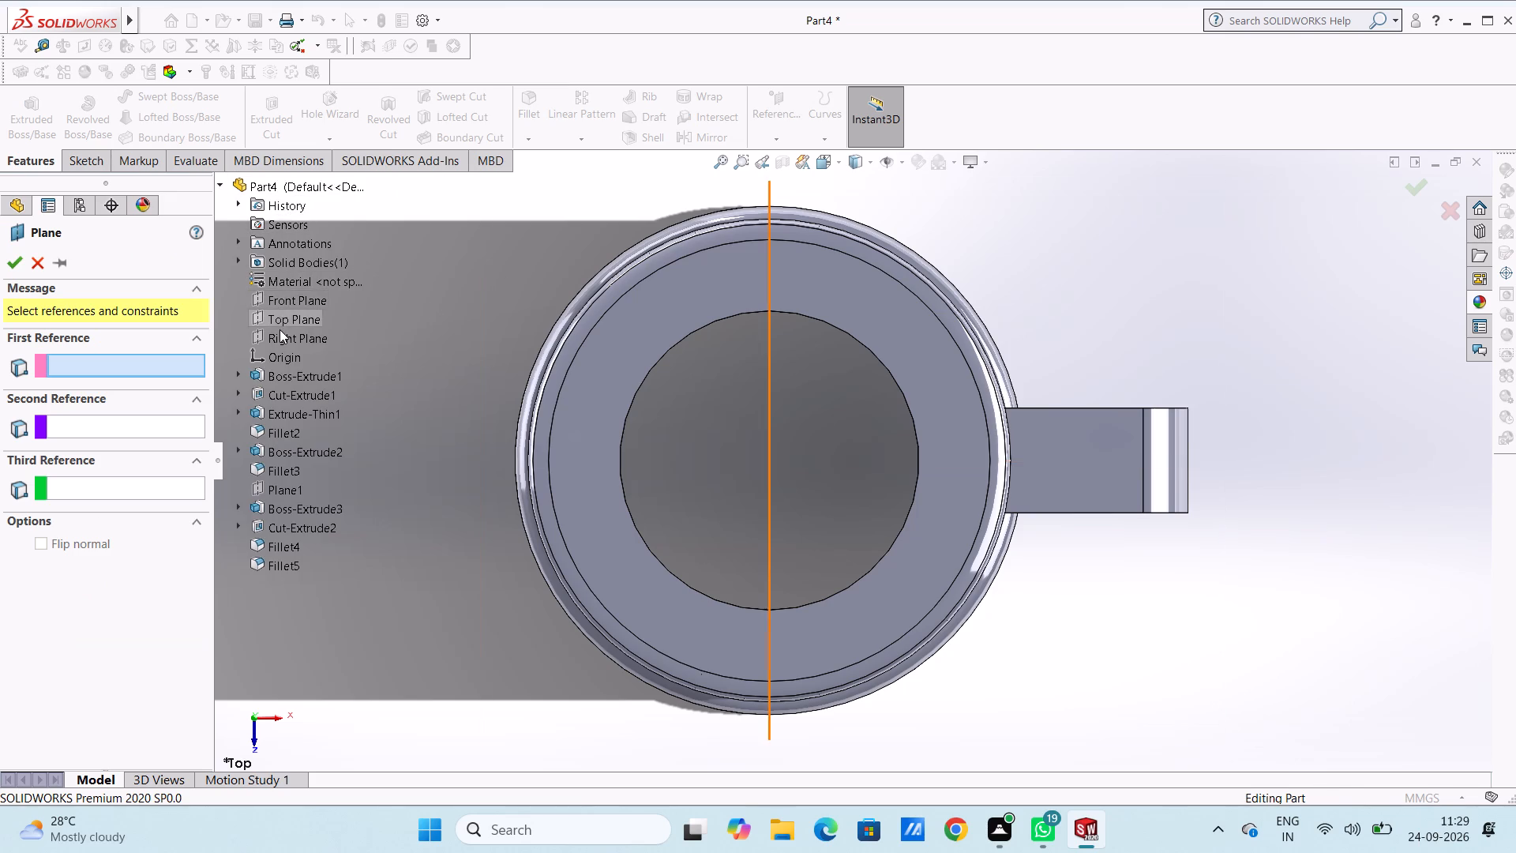
pyautogui.click(283, 295)
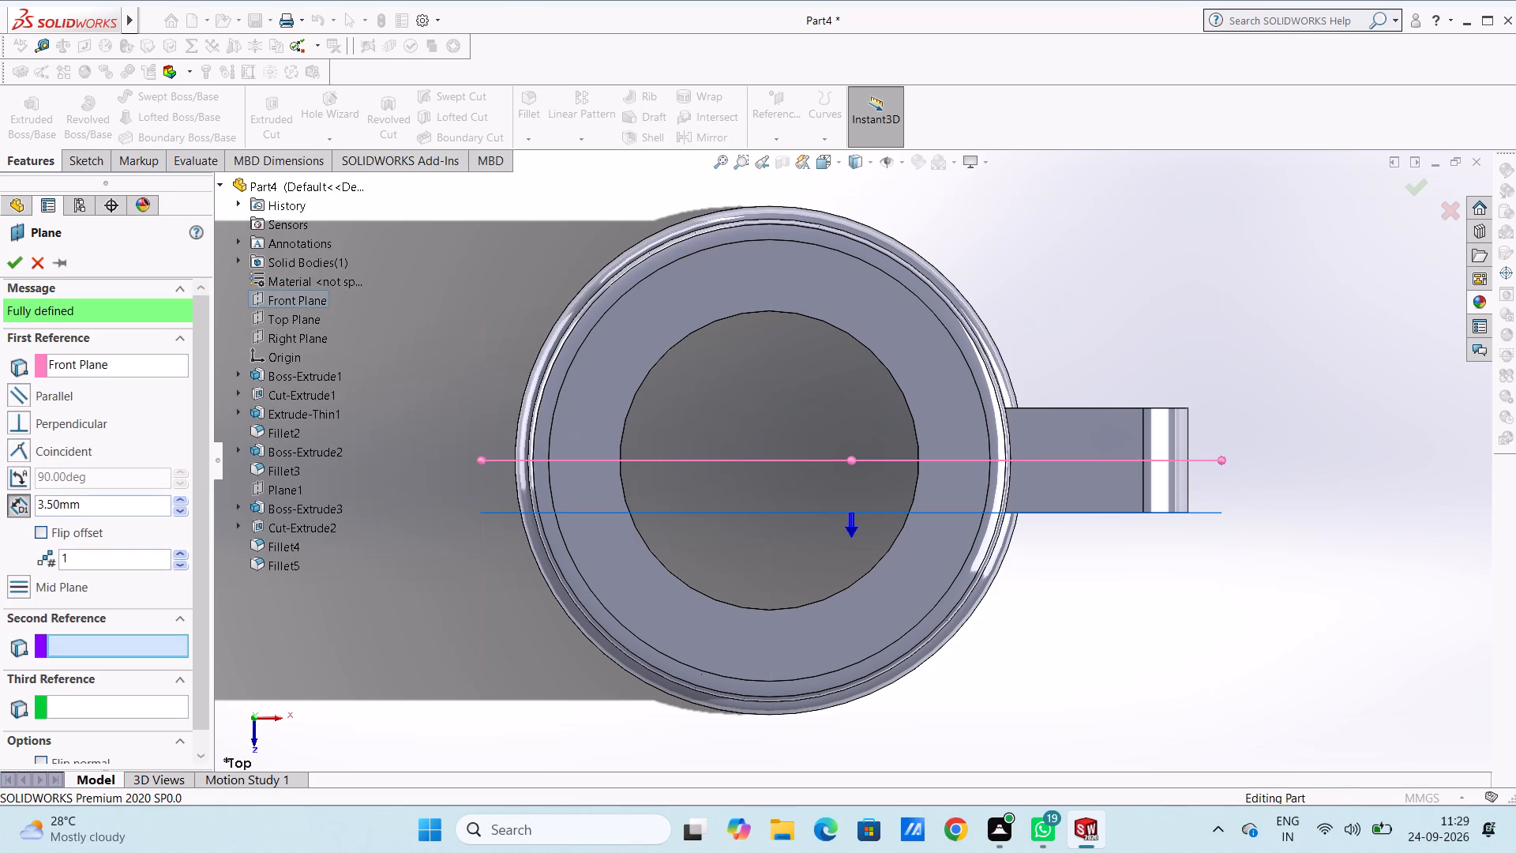
pyautogui.doubleClick(121, 505)
pyautogui.write('17')
pyautogui.press('Return')
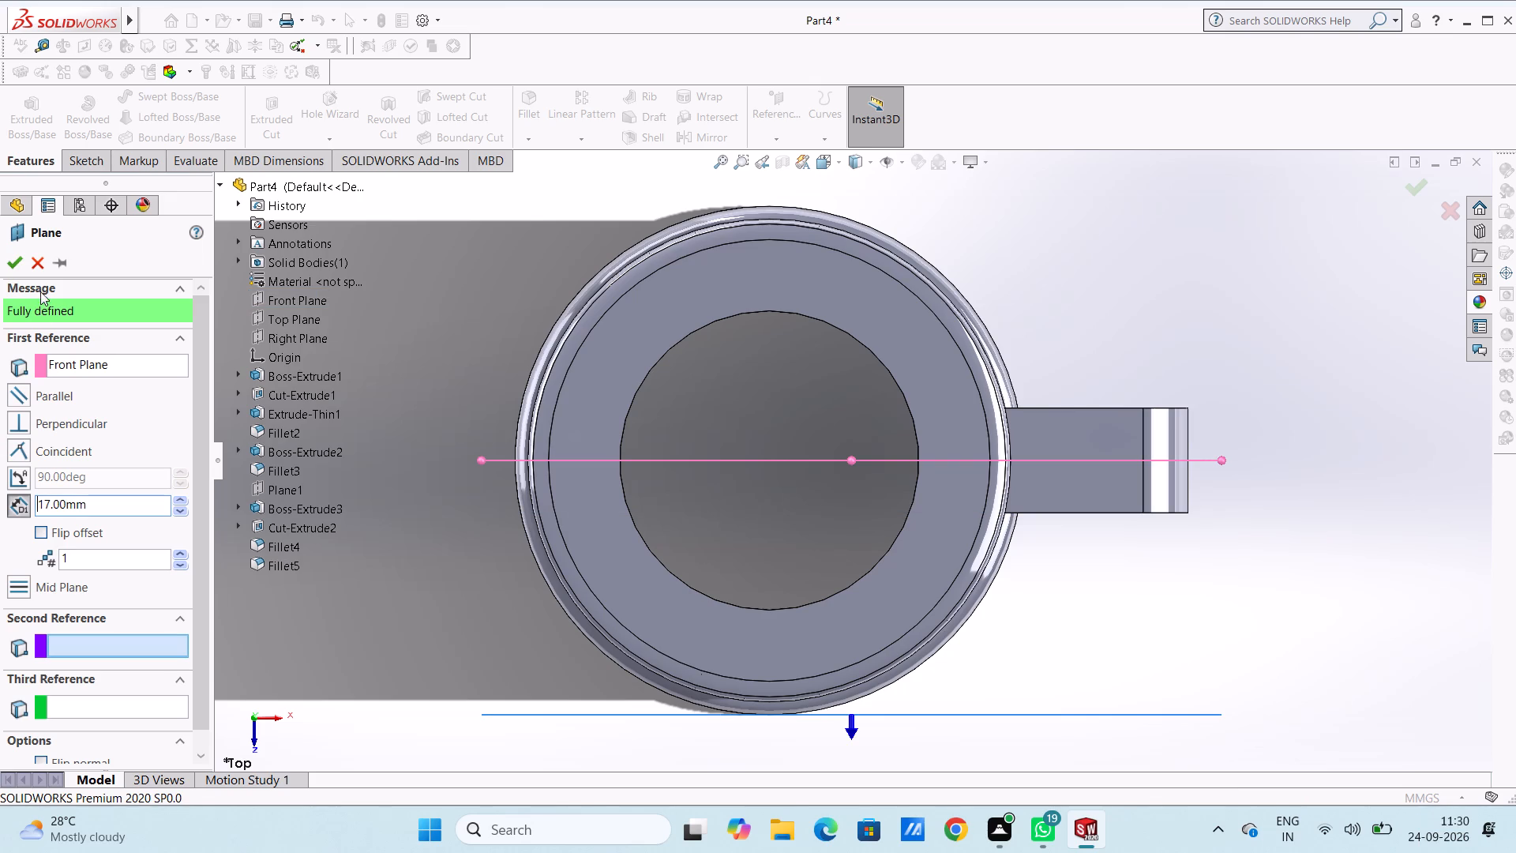
pyautogui.click(17, 265)
pyautogui.click(440, 320)
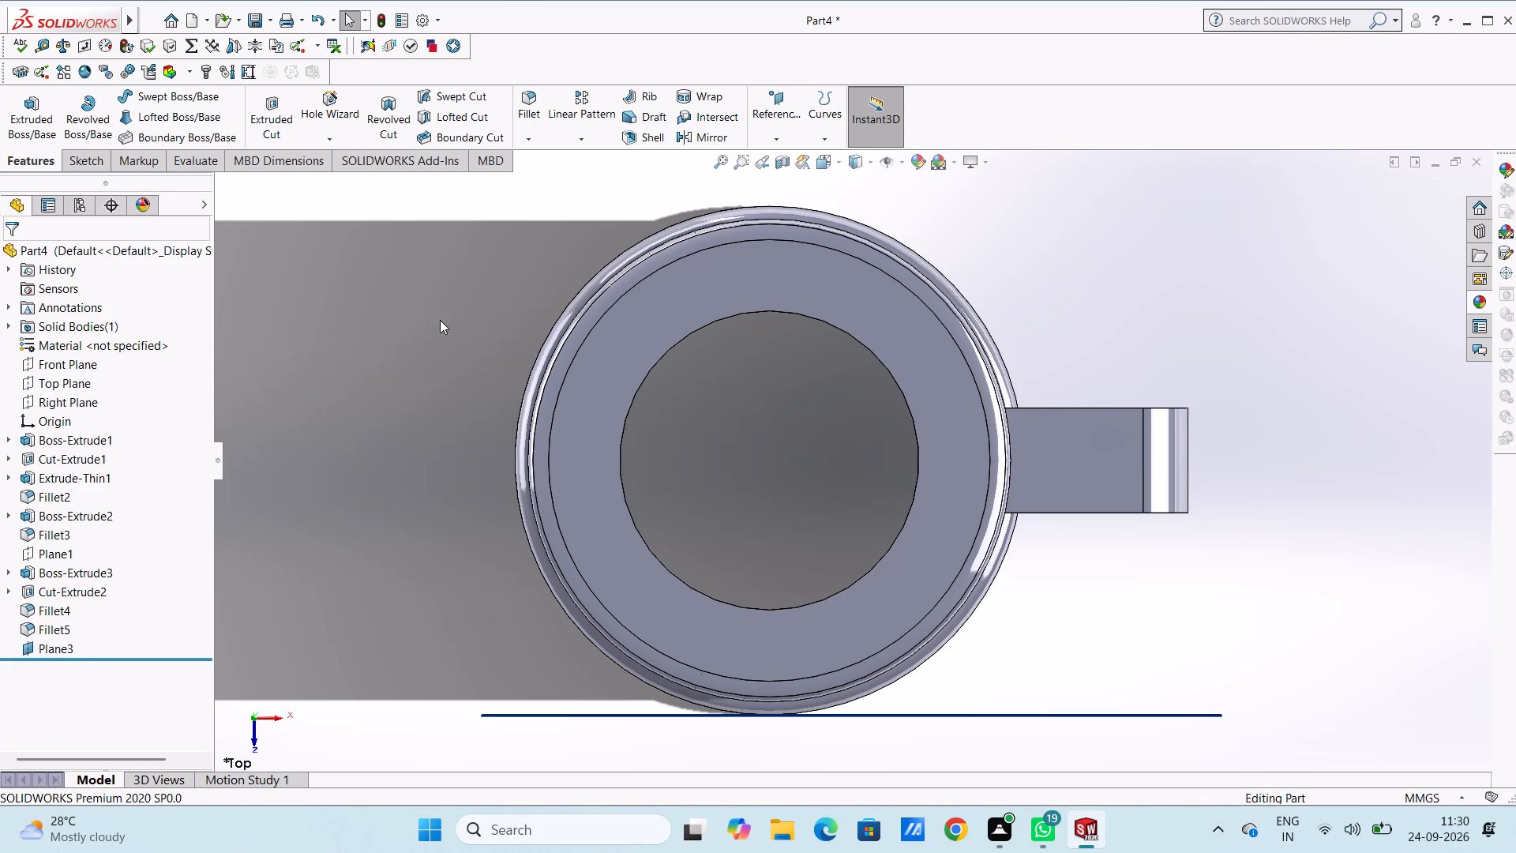
# Sketch a 5 mm radius circle on the 17 mm offset front plane, centred on the tube's axis about 23 mm above the origin.
pyautogui.hotkey('ctrl', '1')
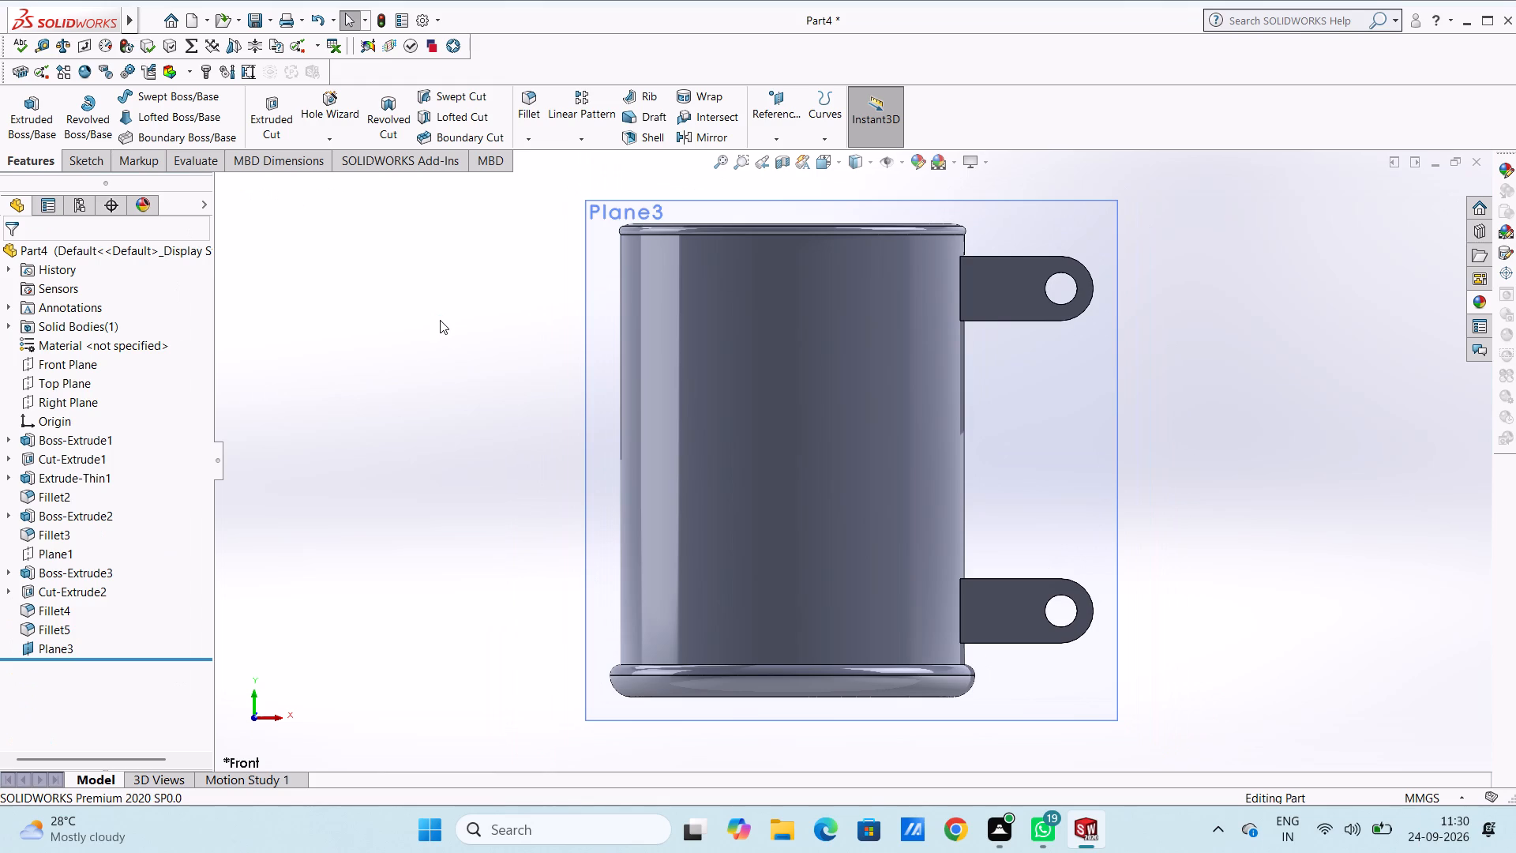
pyautogui.click(1041, 393)
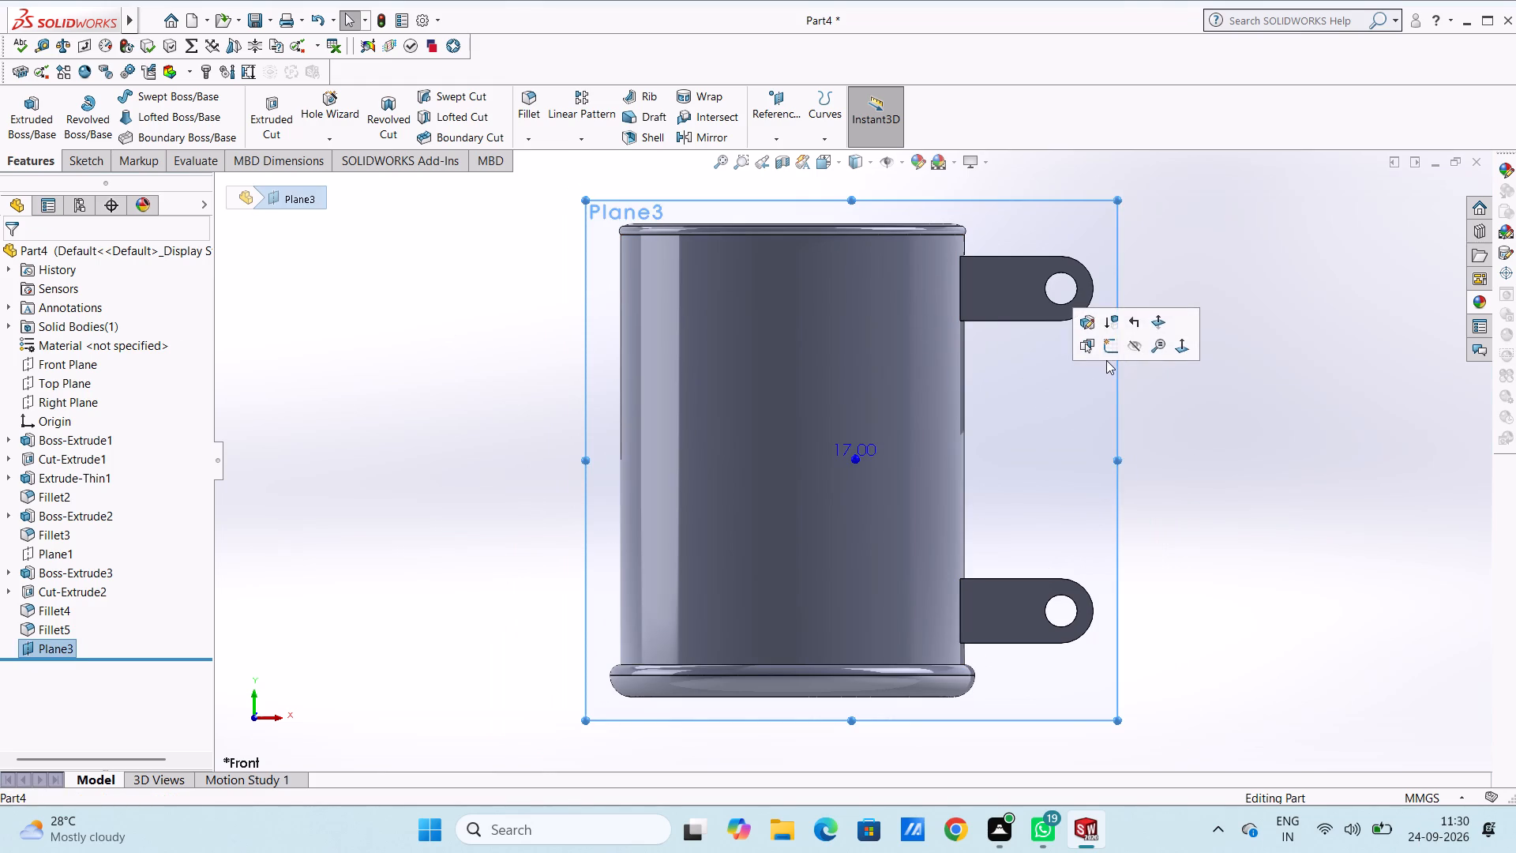
pyautogui.click(1106, 348)
pyautogui.click(385, 485)
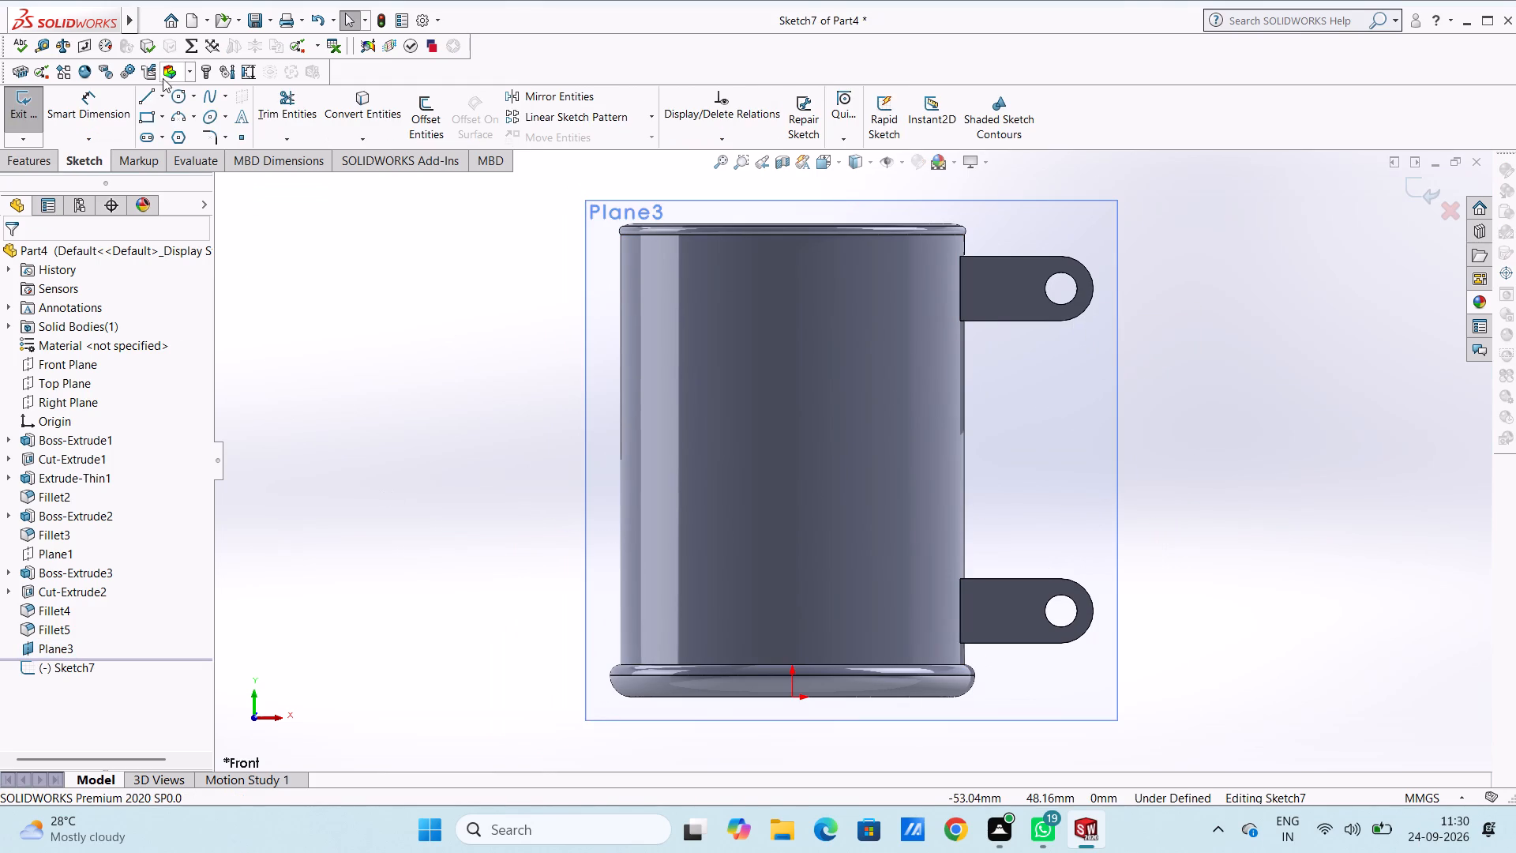
pyautogui.click(175, 96)
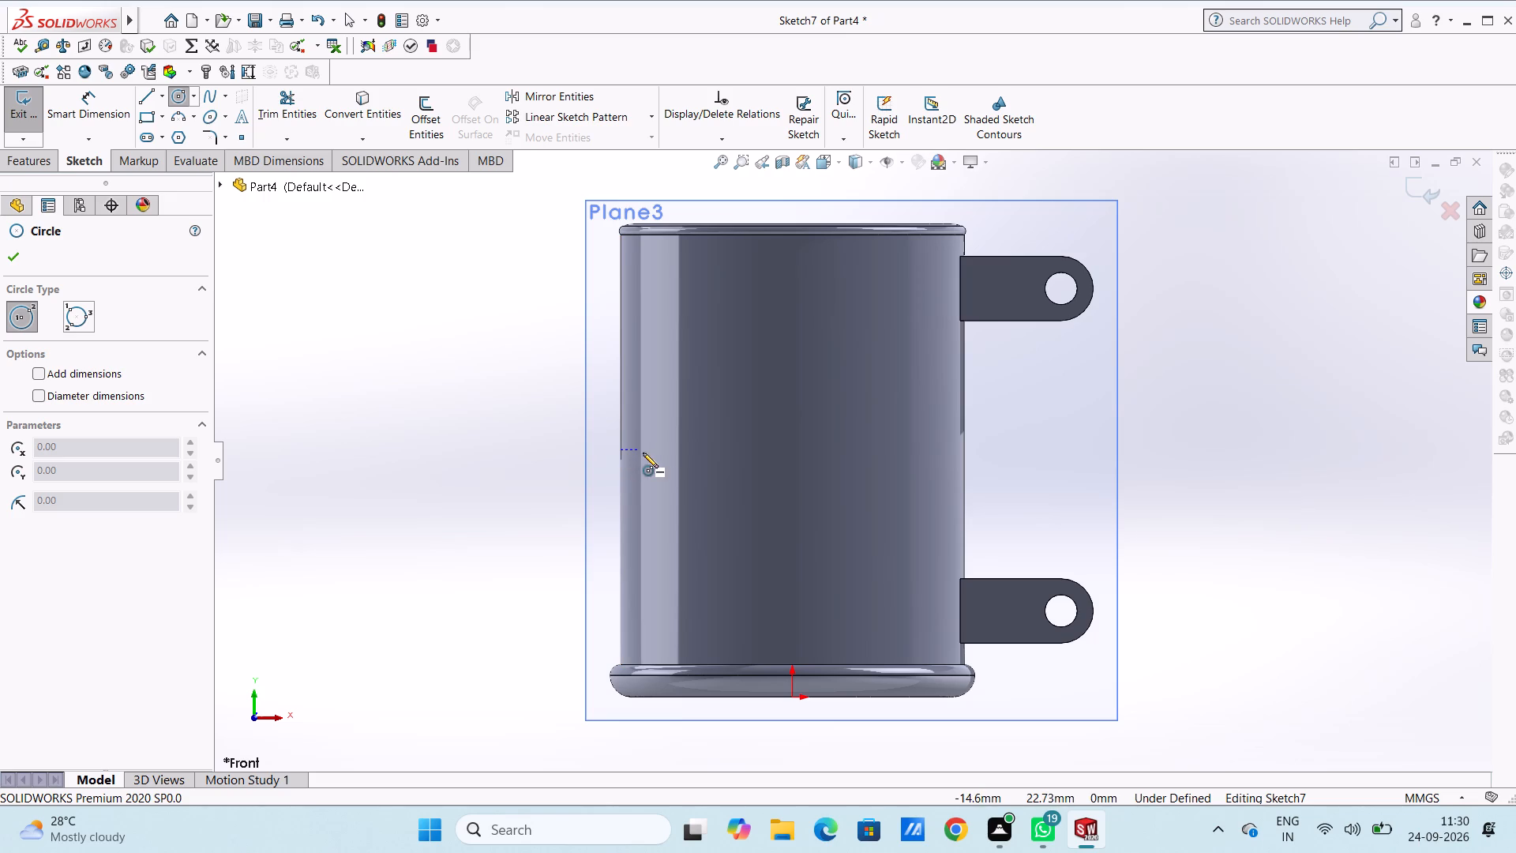
pyautogui.click(797, 454)
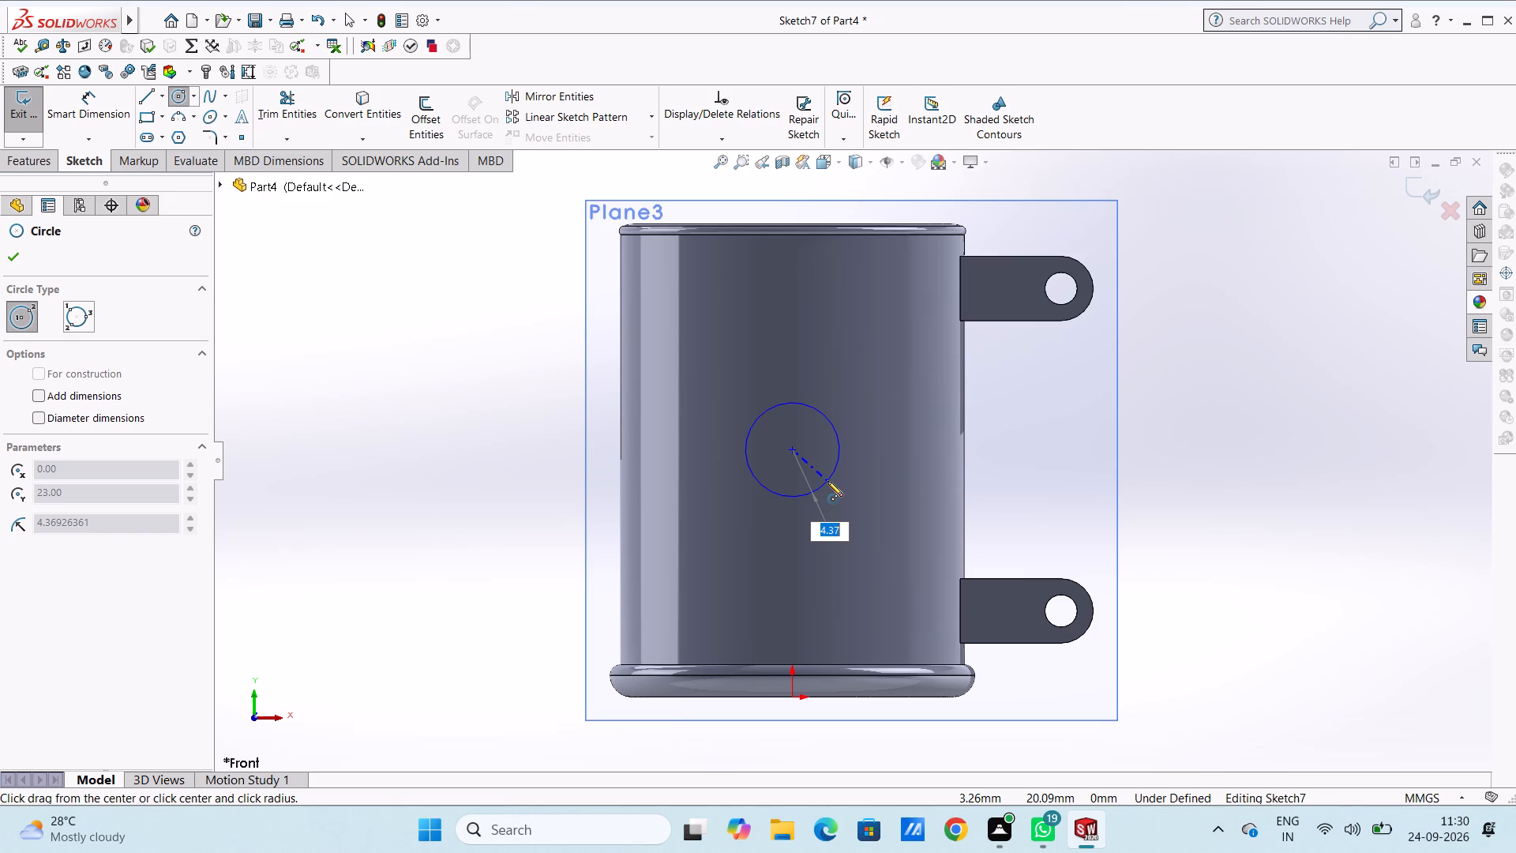
pyautogui.press('5')
pyautogui.press('Return')
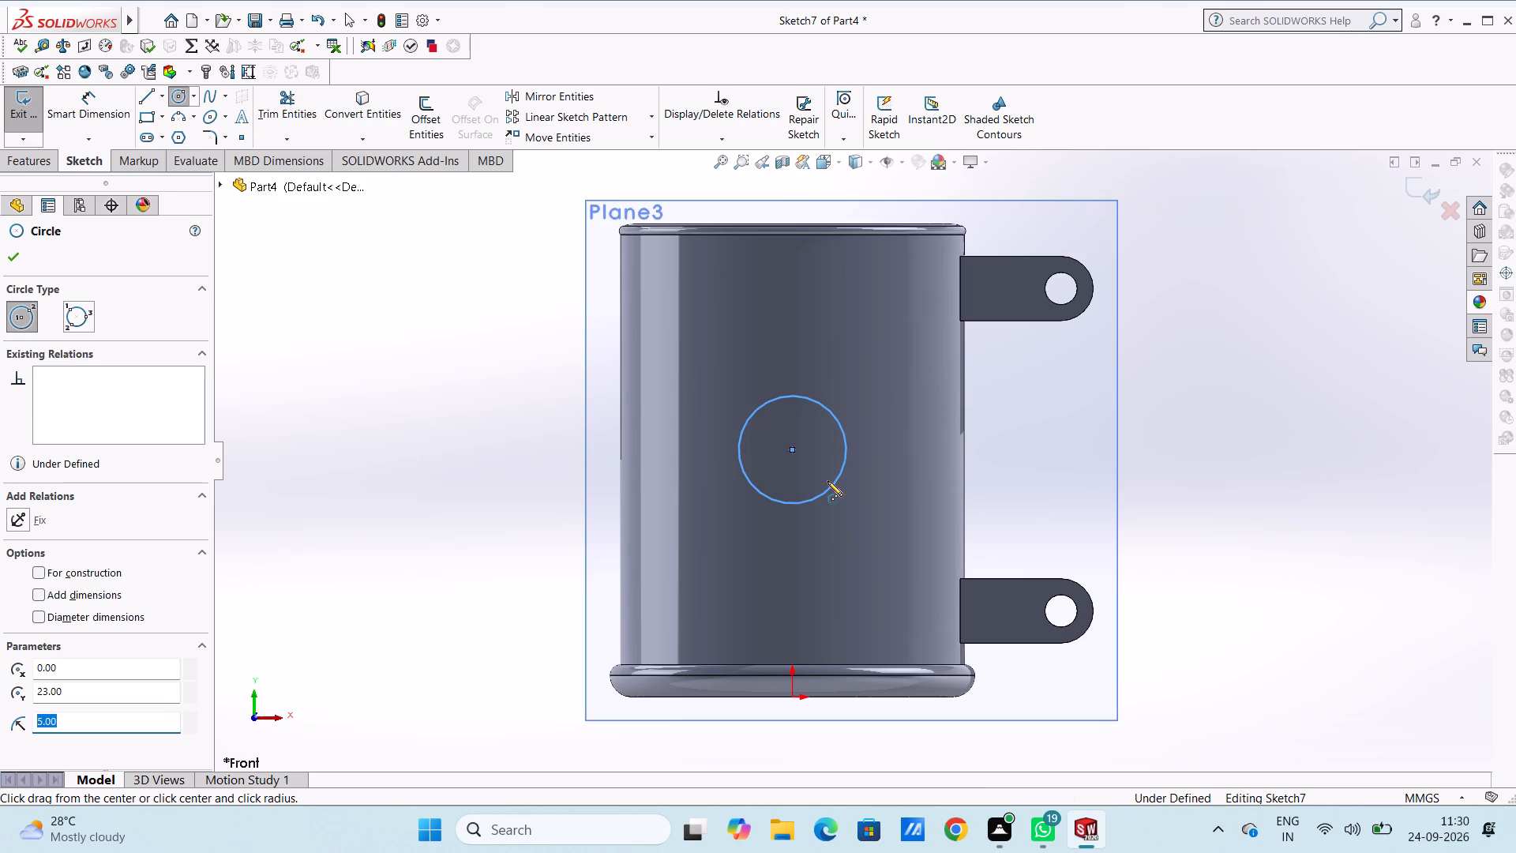
pyautogui.scroll(1, 827, 481)
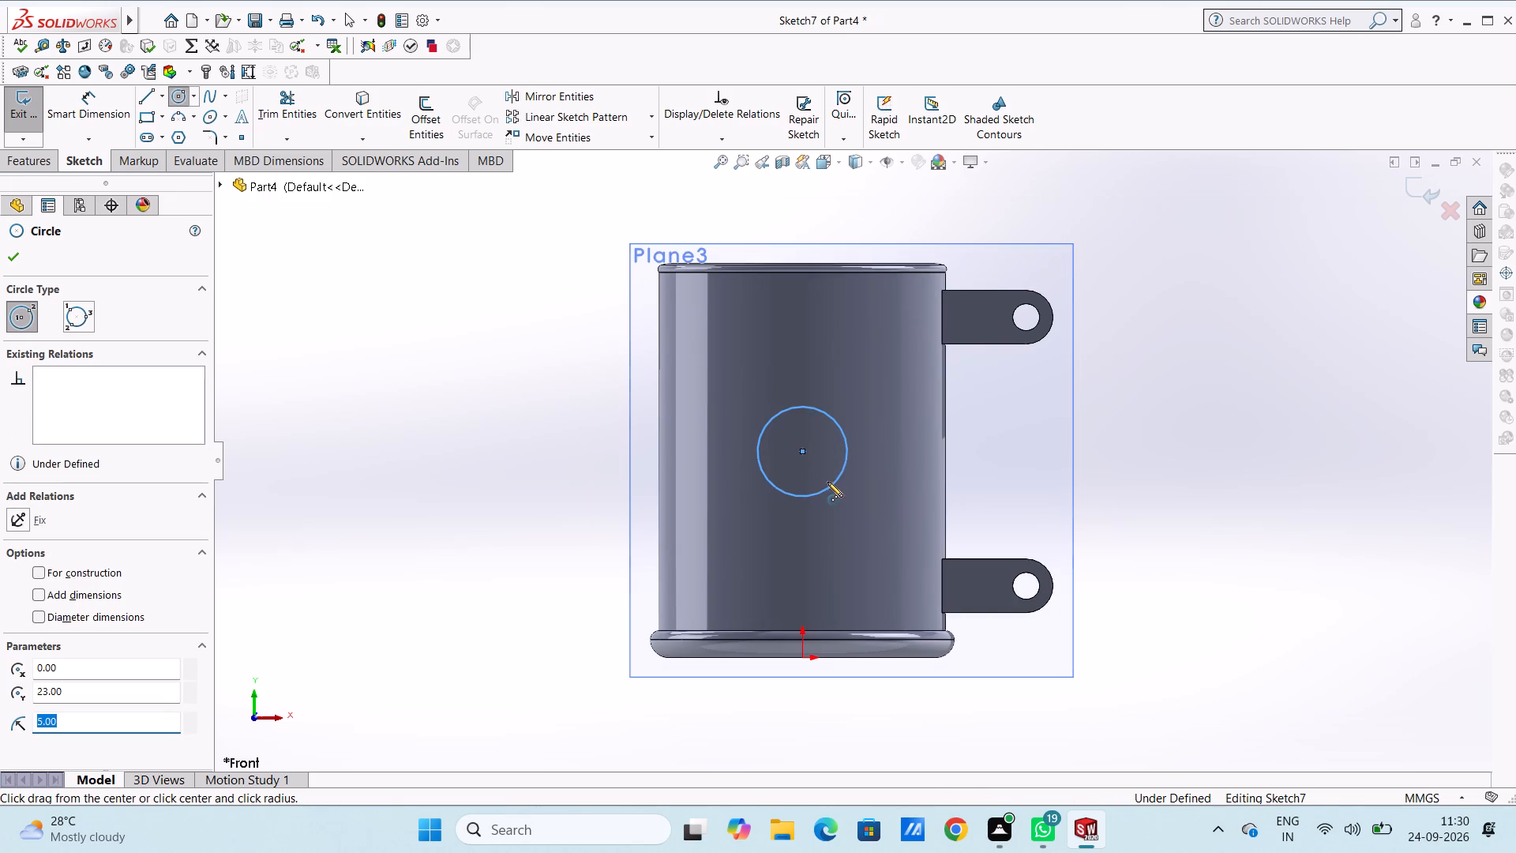
# Dimension the sketched circle's diameter and set it to 8 mm.
pyautogui.click(92, 115)
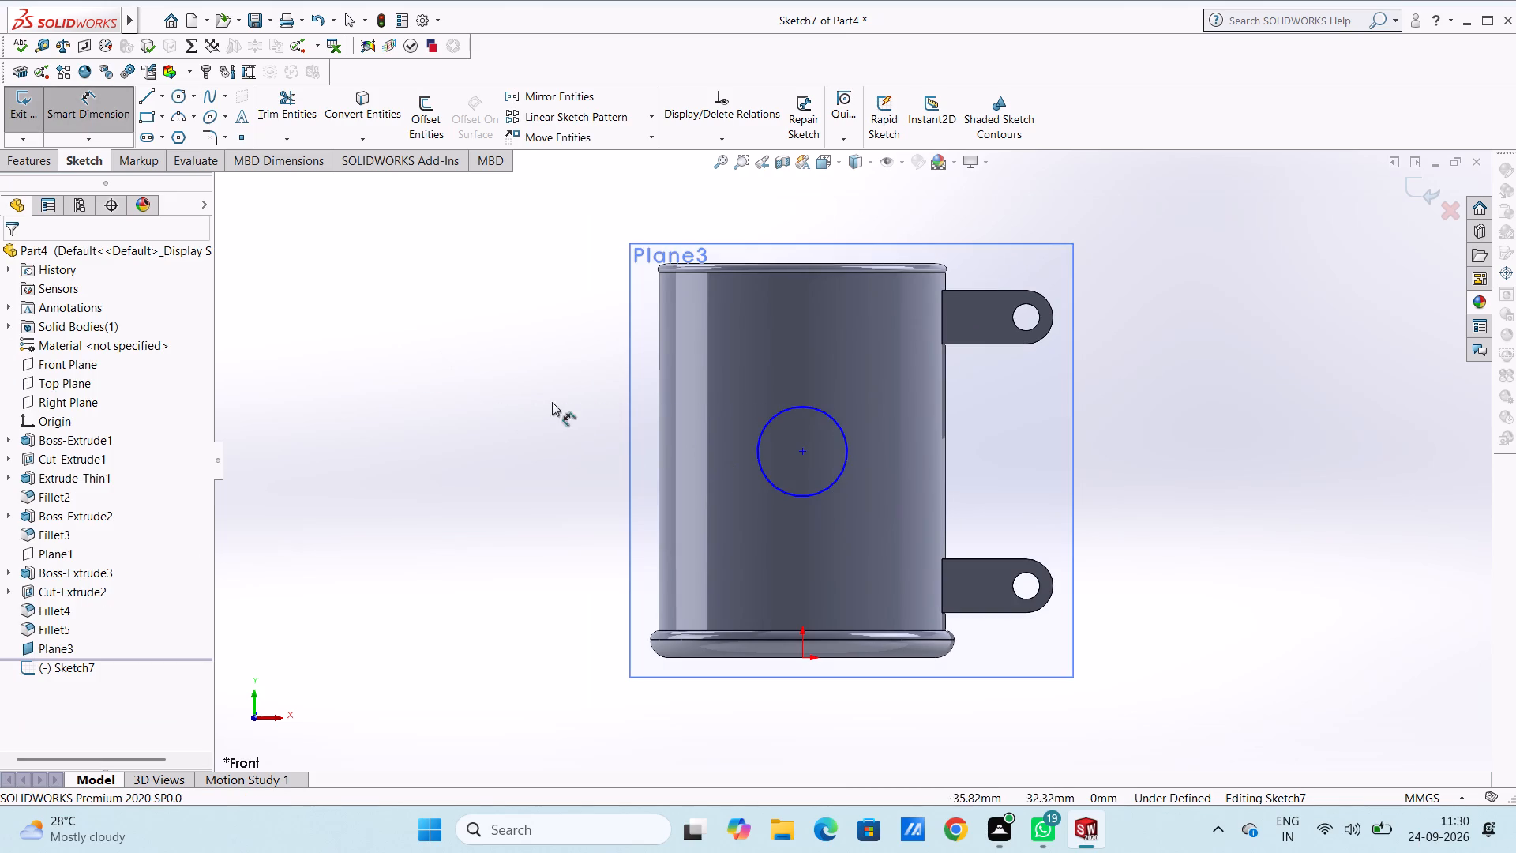
pyautogui.click(780, 492)
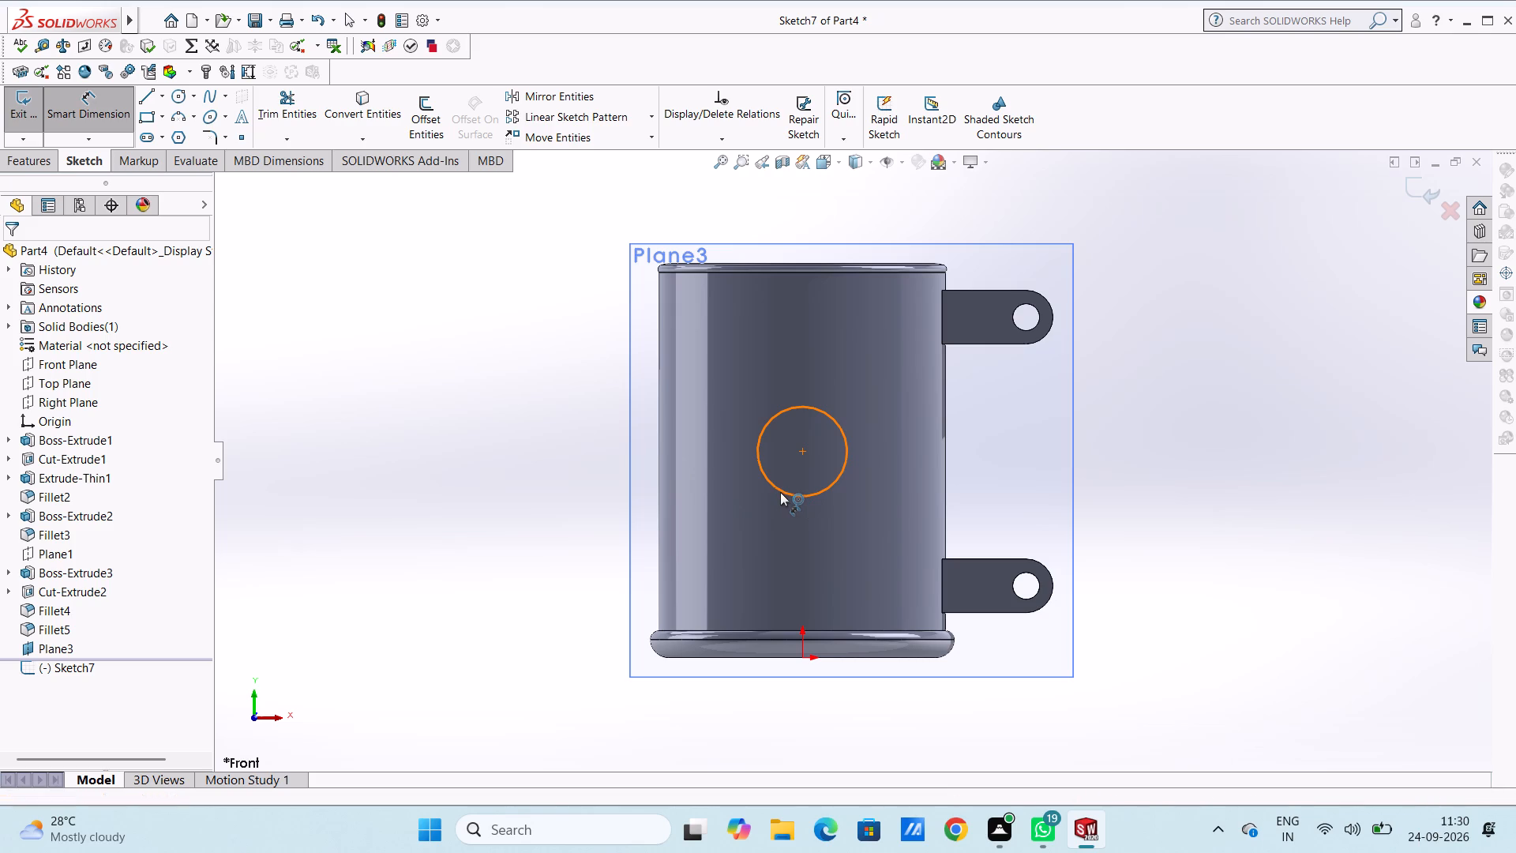
pyautogui.click(444, 541)
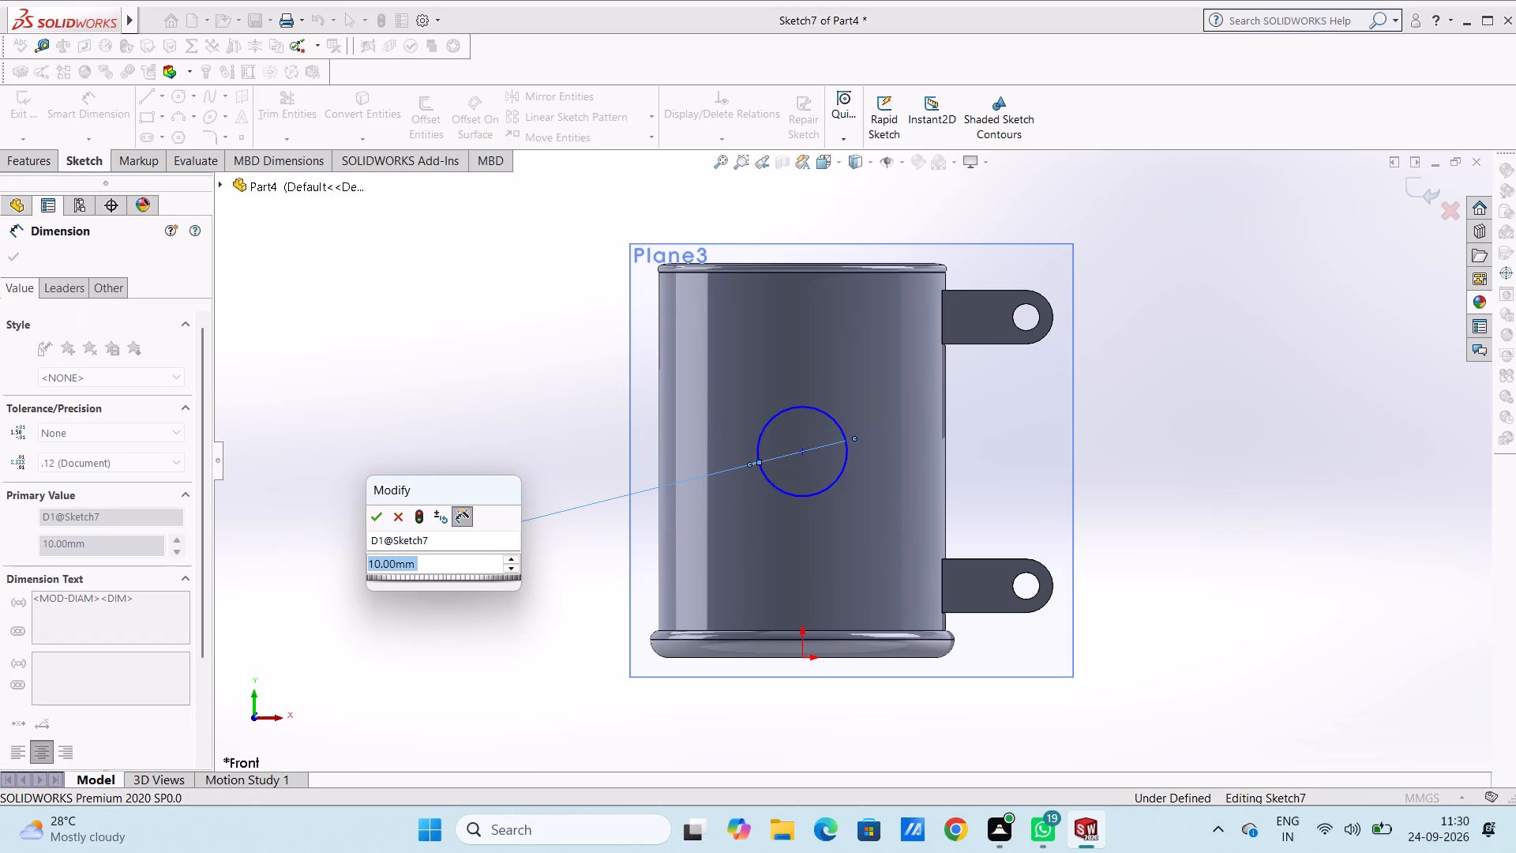
pyautogui.press('8')
pyautogui.press('Return')
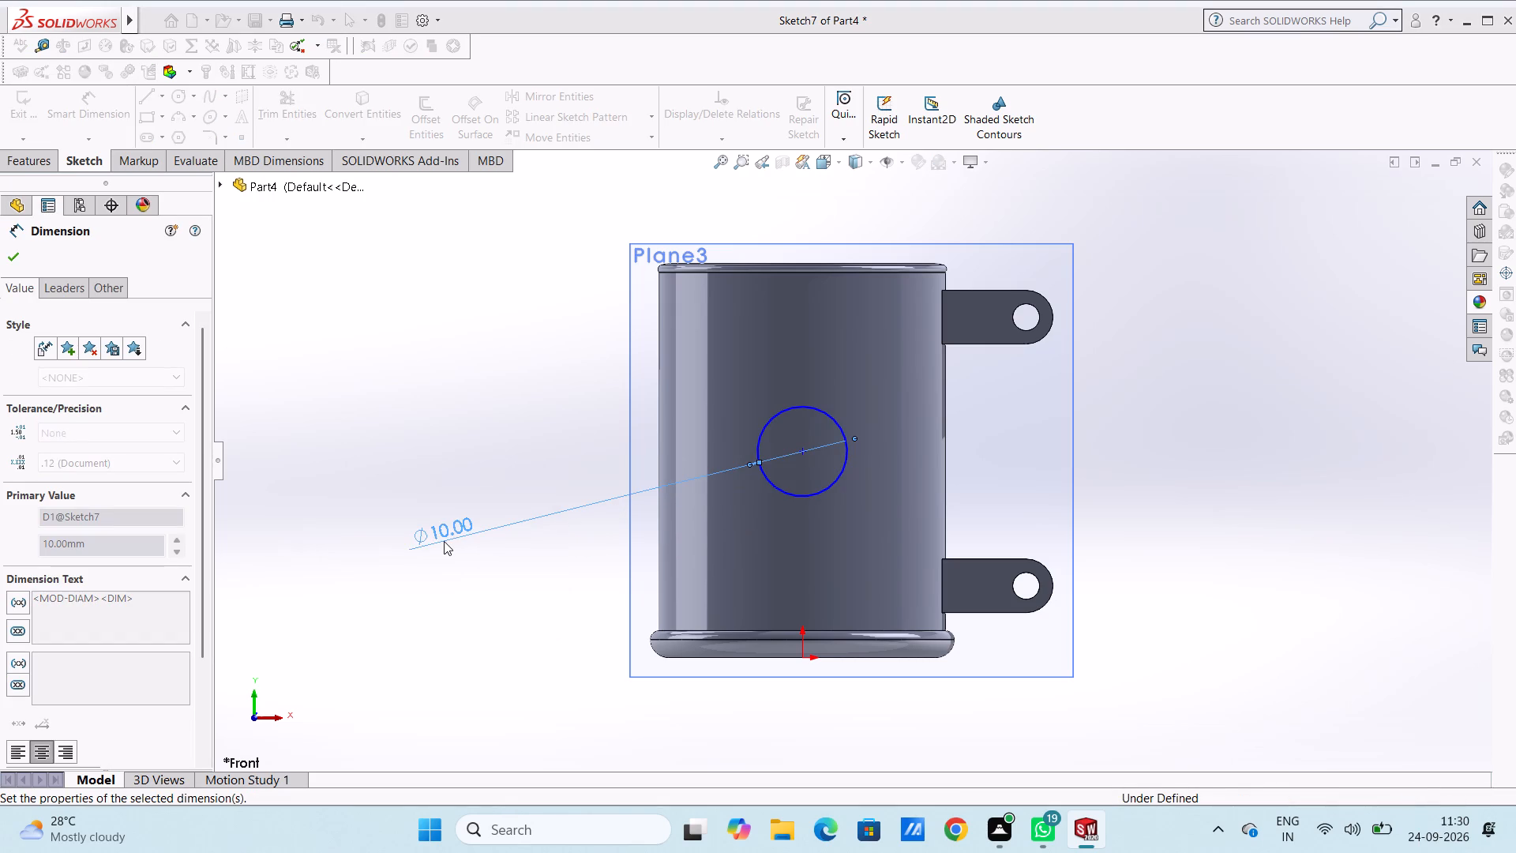
pyautogui.click(558, 377)
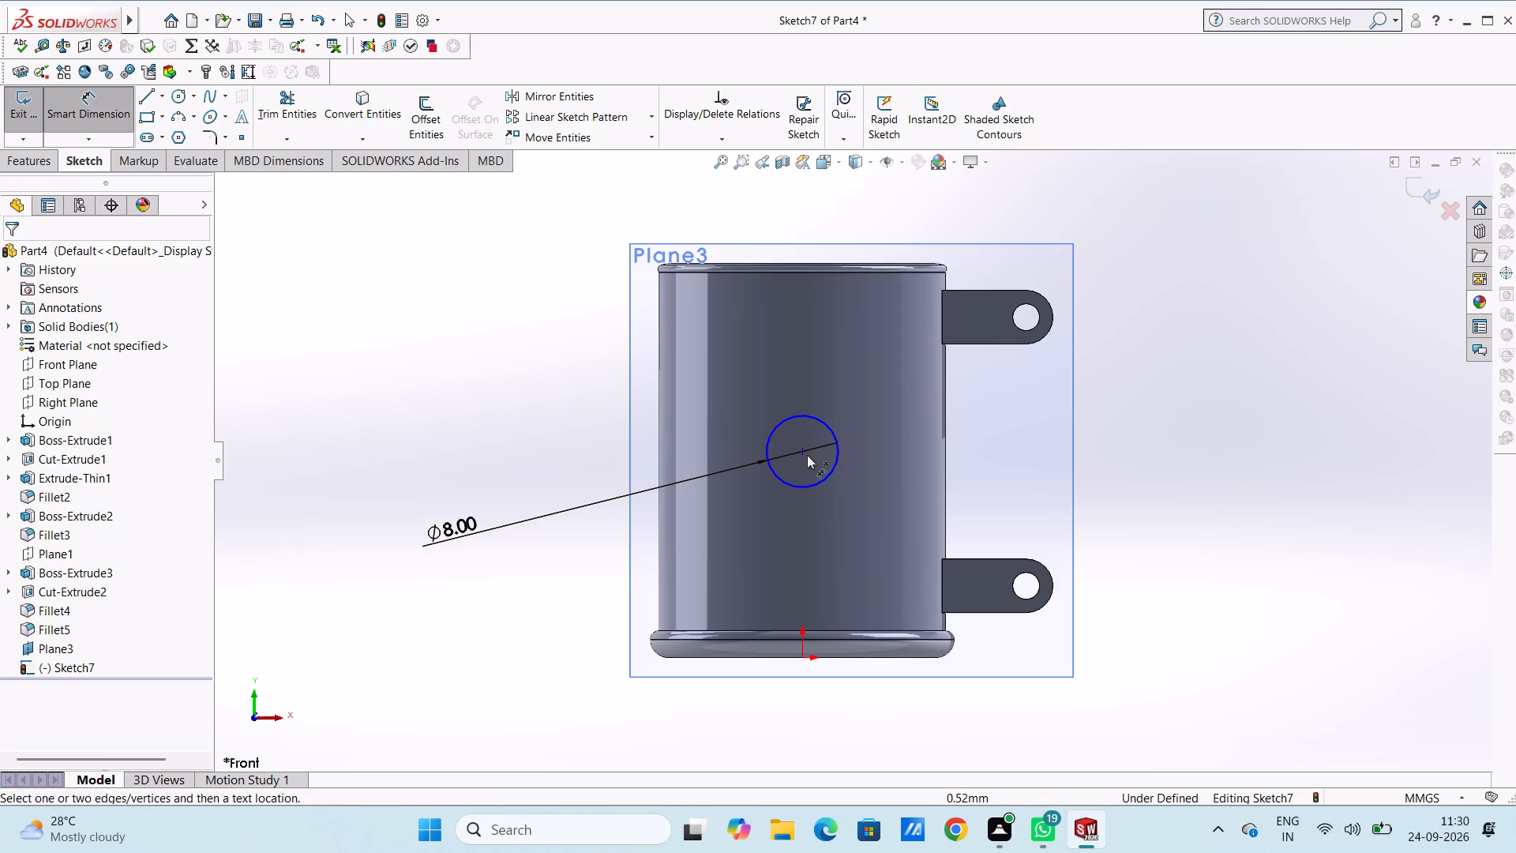
# Dimension the vertical distance from the circle's centre to the edge just below the tube's top rim.
pyautogui.moveTo(805, 454); pyautogui.dragTo(805, 444)
pyautogui.click(822, 273)
pyautogui.click(461, 325)
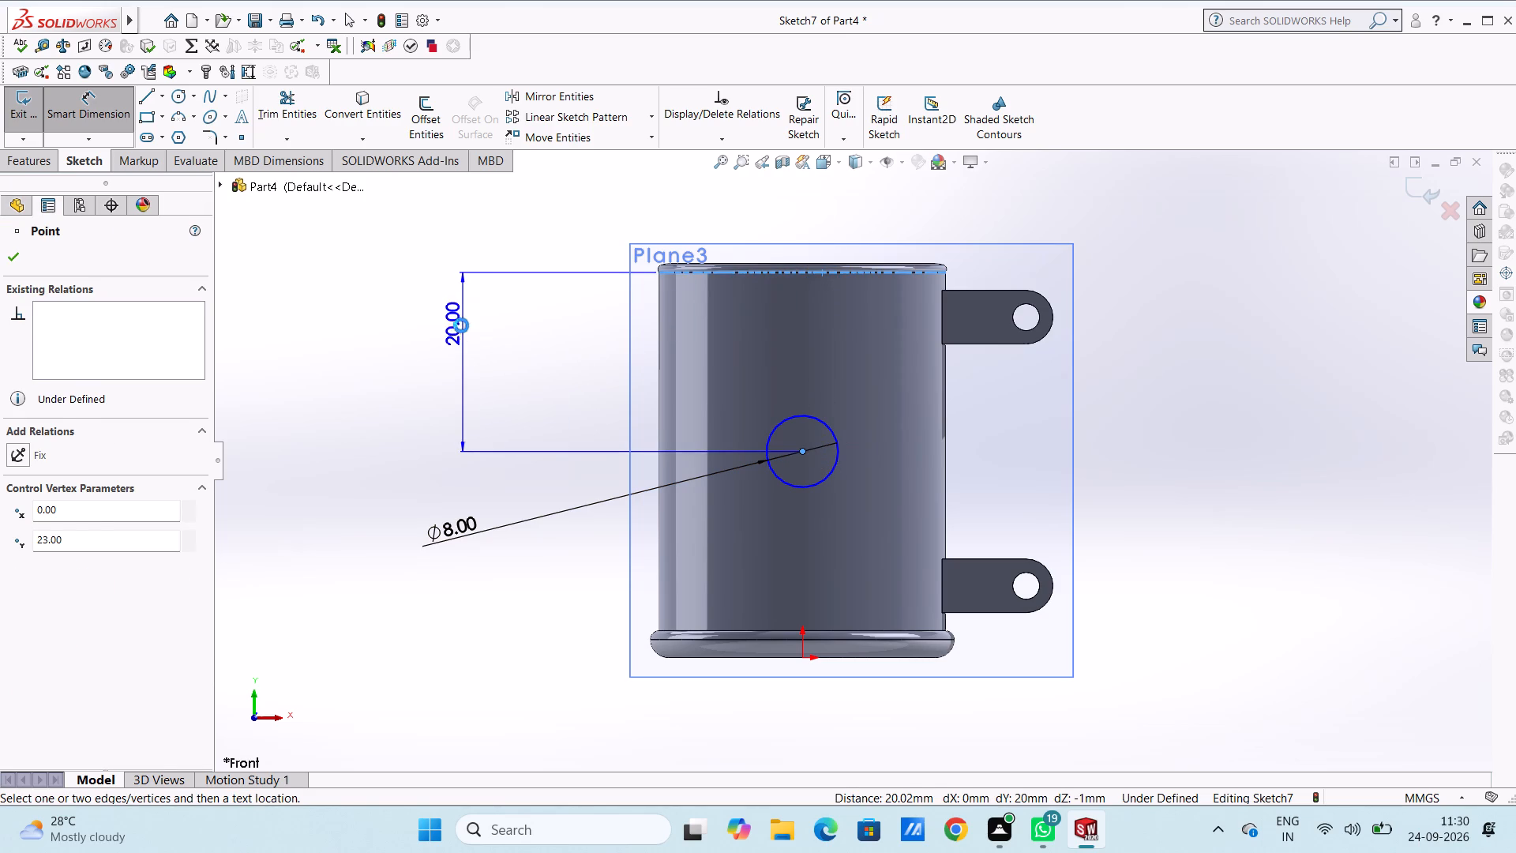
pyautogui.click(388, 302)
pyautogui.click(351, 318)
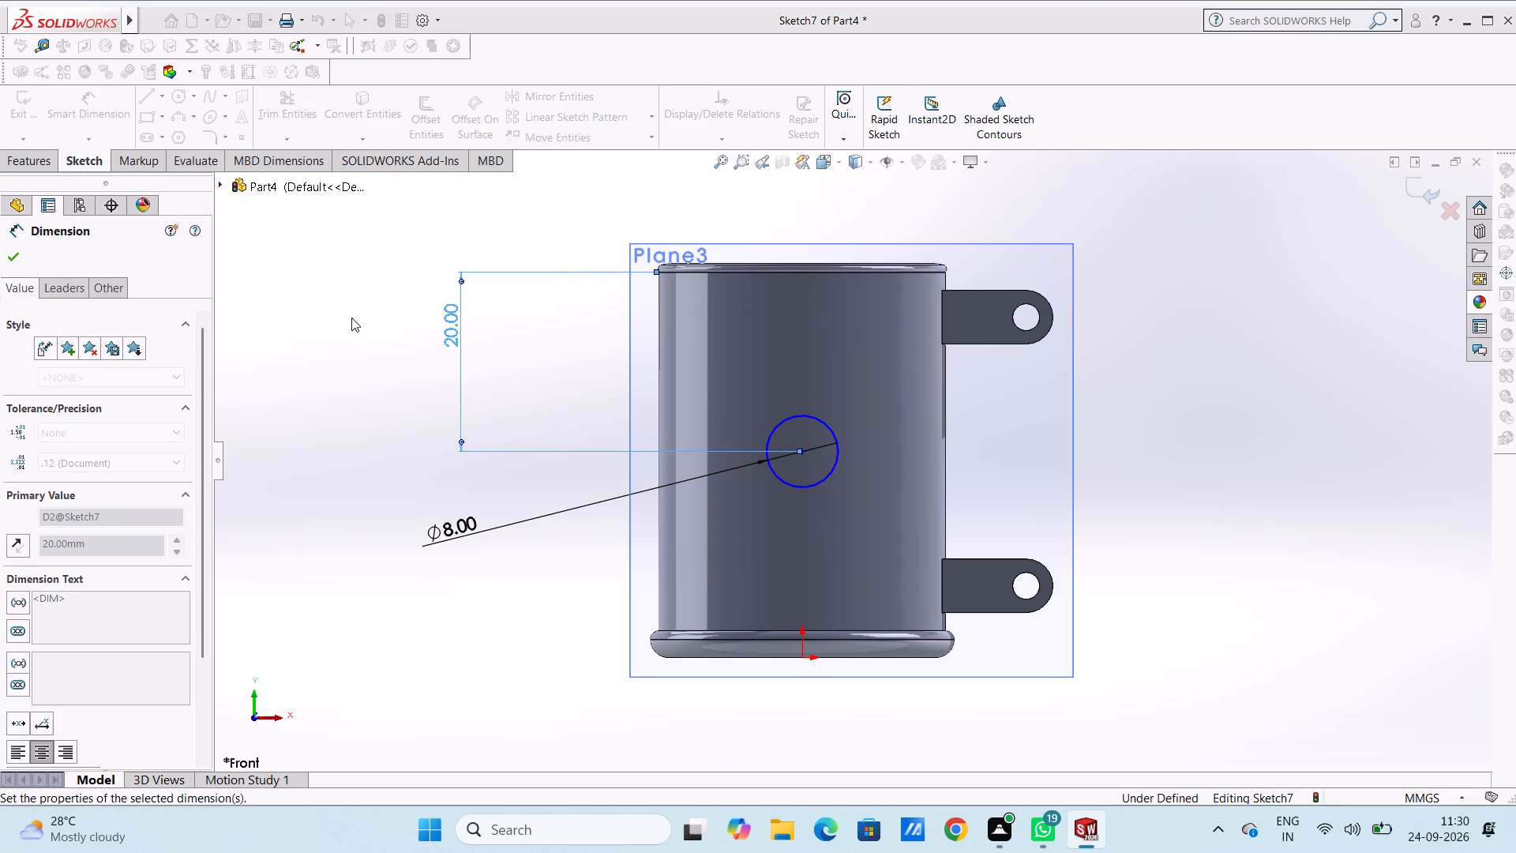
pyautogui.click(629, 413)
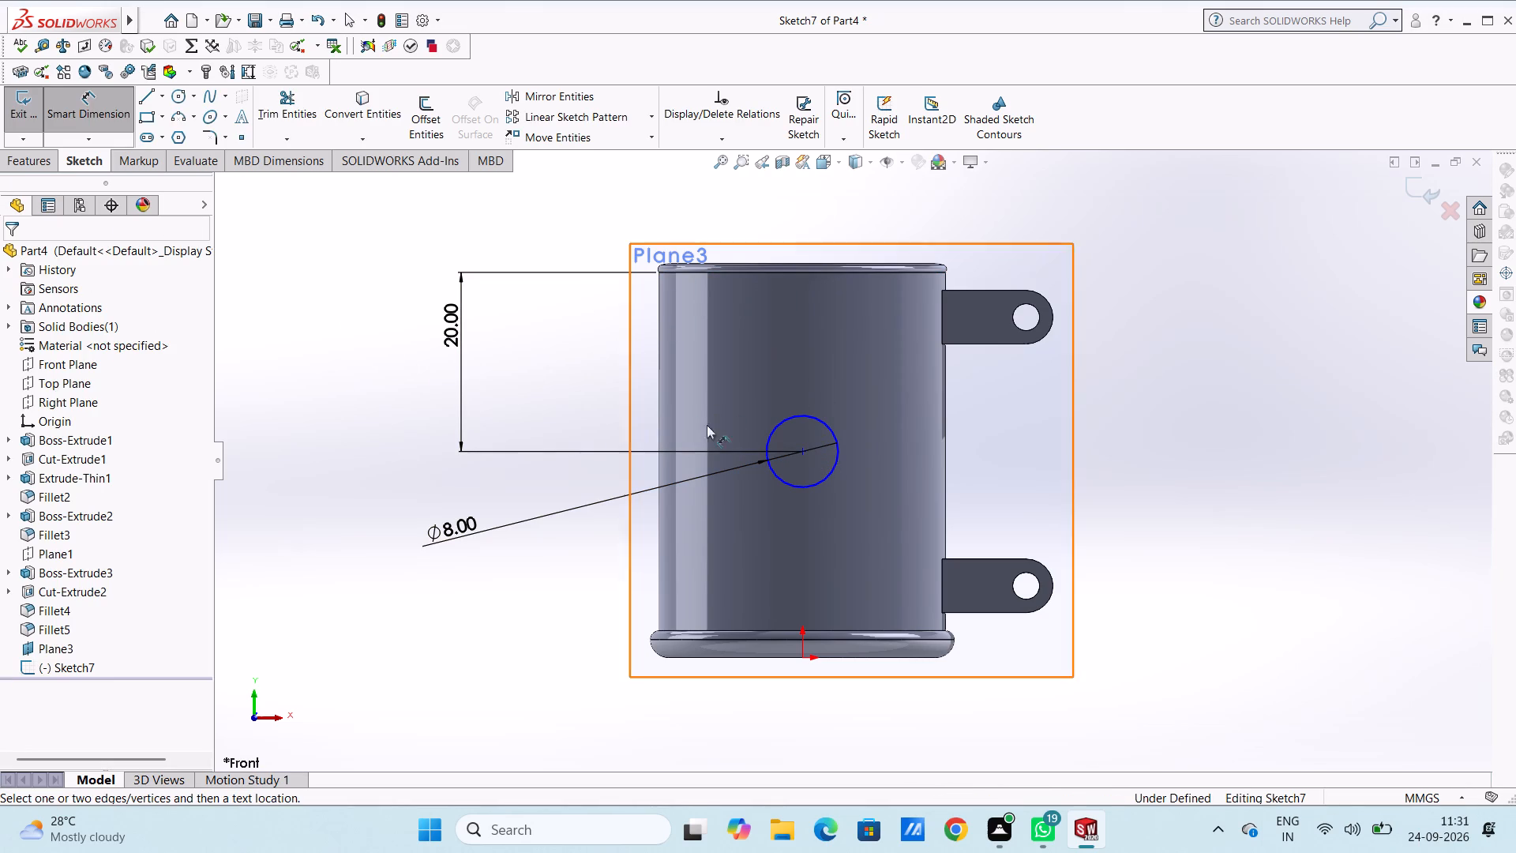
# Dimension the horizontal distance from the circle's centre to the tube's side edge opposite the hinge lugs.
pyautogui.click(803, 451)
pyautogui.scroll(2, 773, 539)
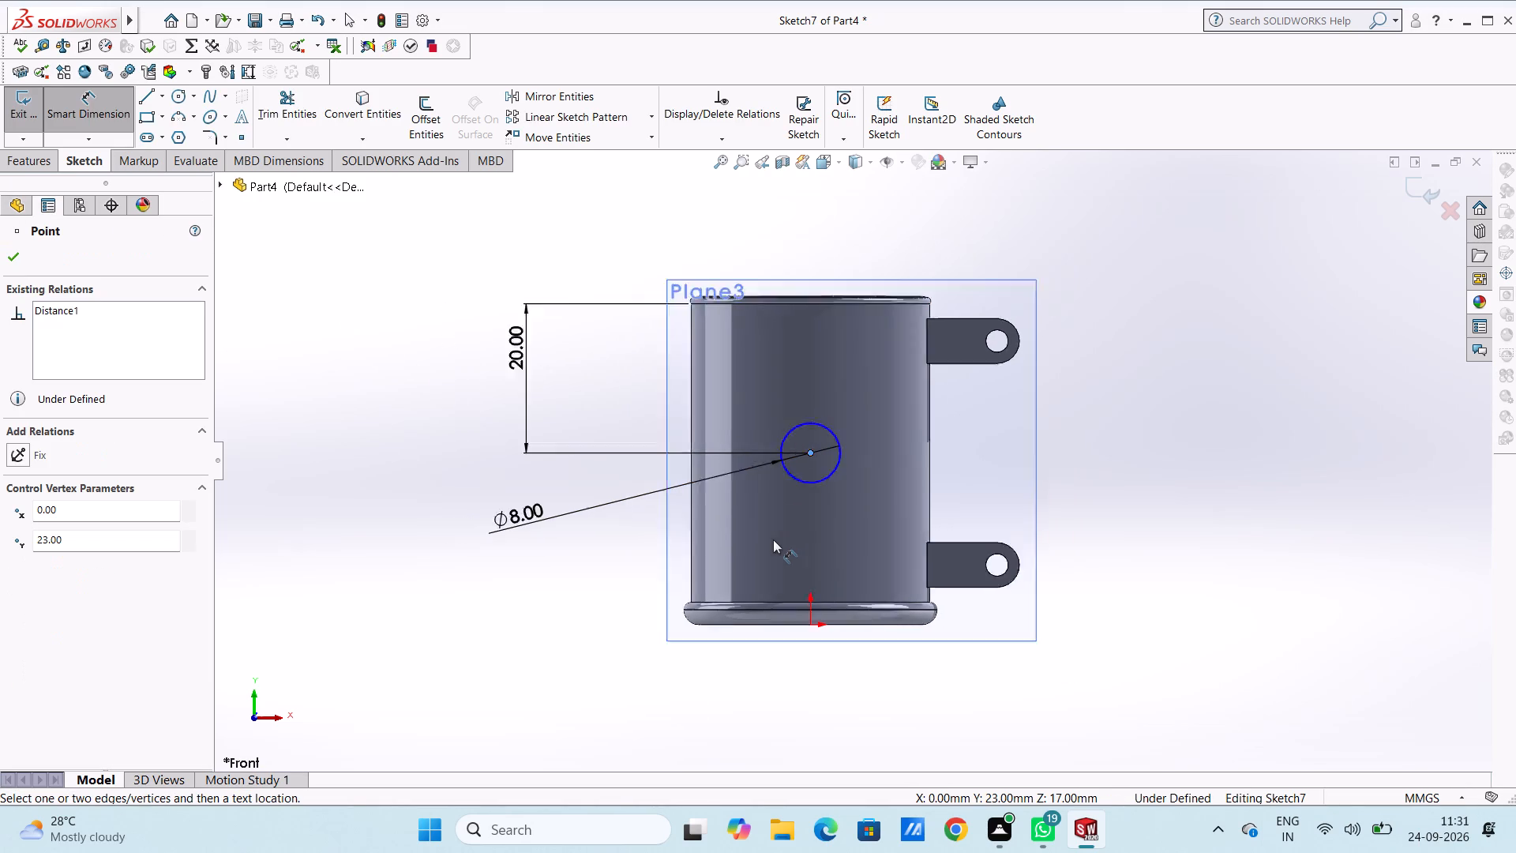
pyautogui.scroll(1, 773, 539)
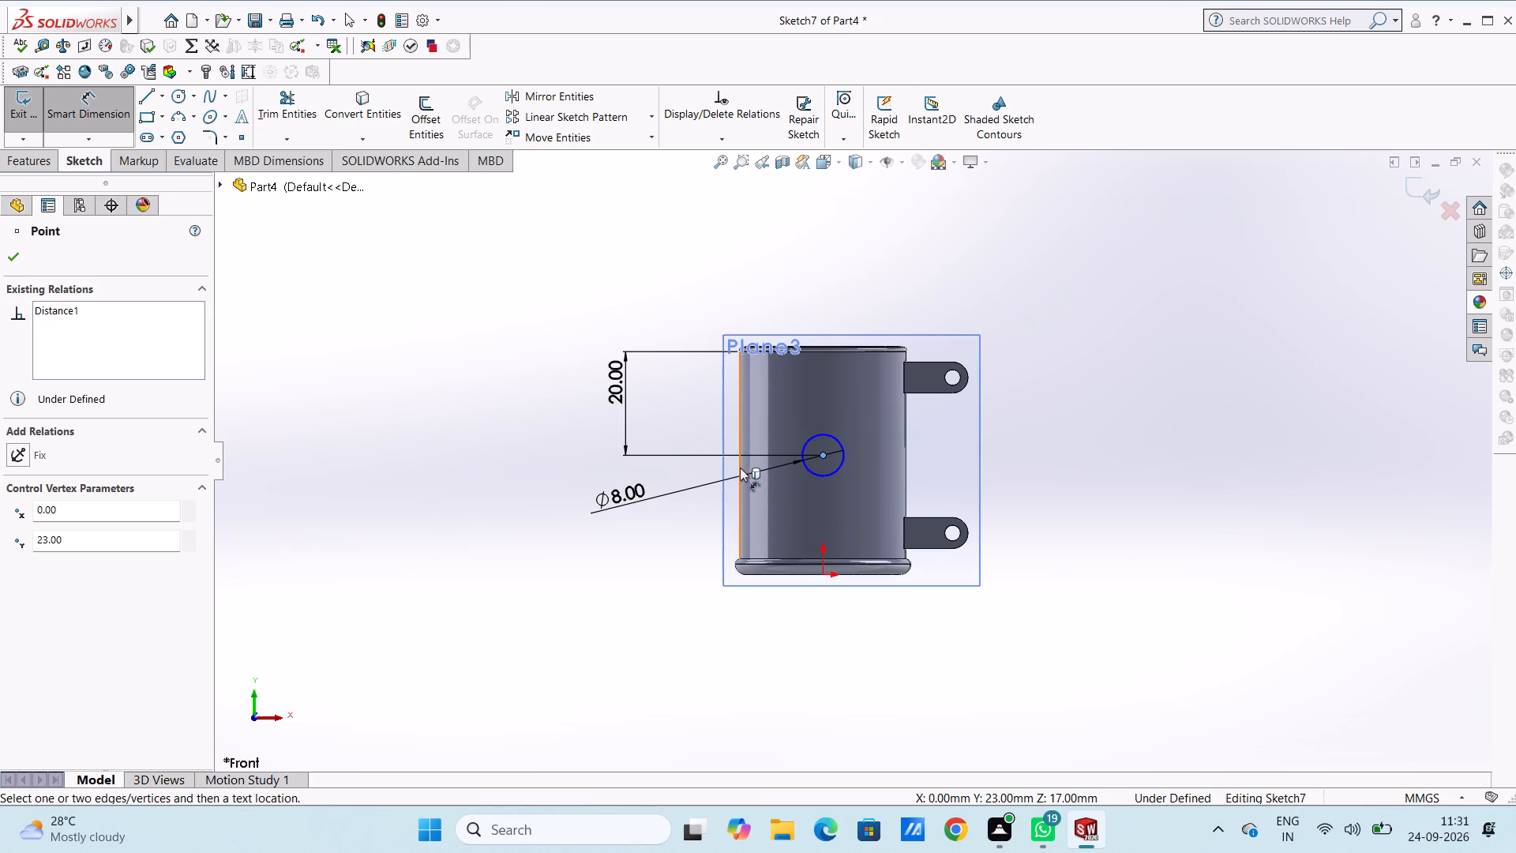
pyautogui.click(738, 468)
pyautogui.click(768, 630)
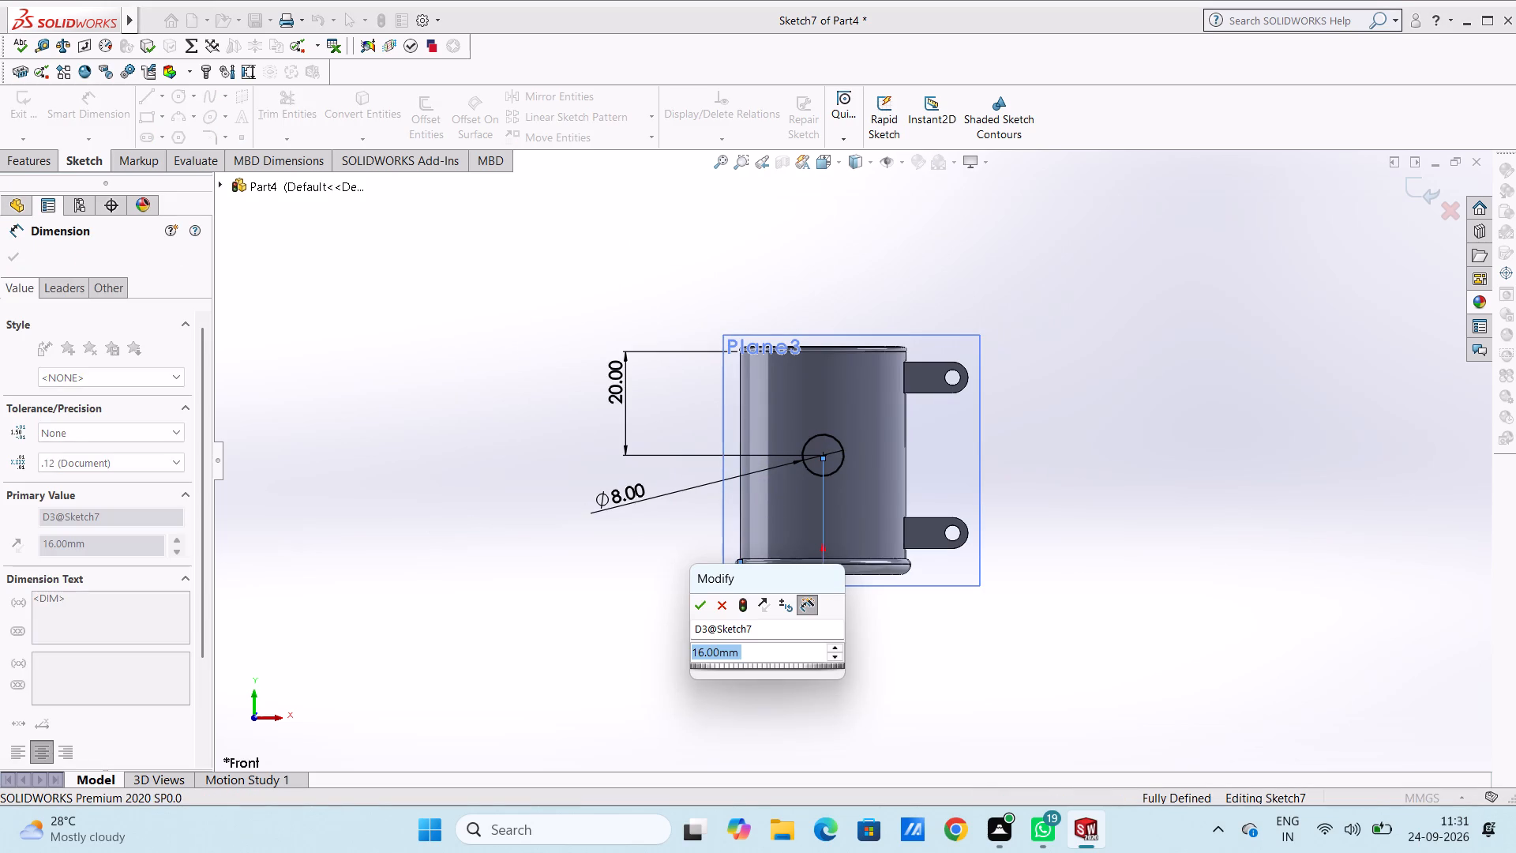
pyautogui.click(704, 602)
pyautogui.click(660, 584)
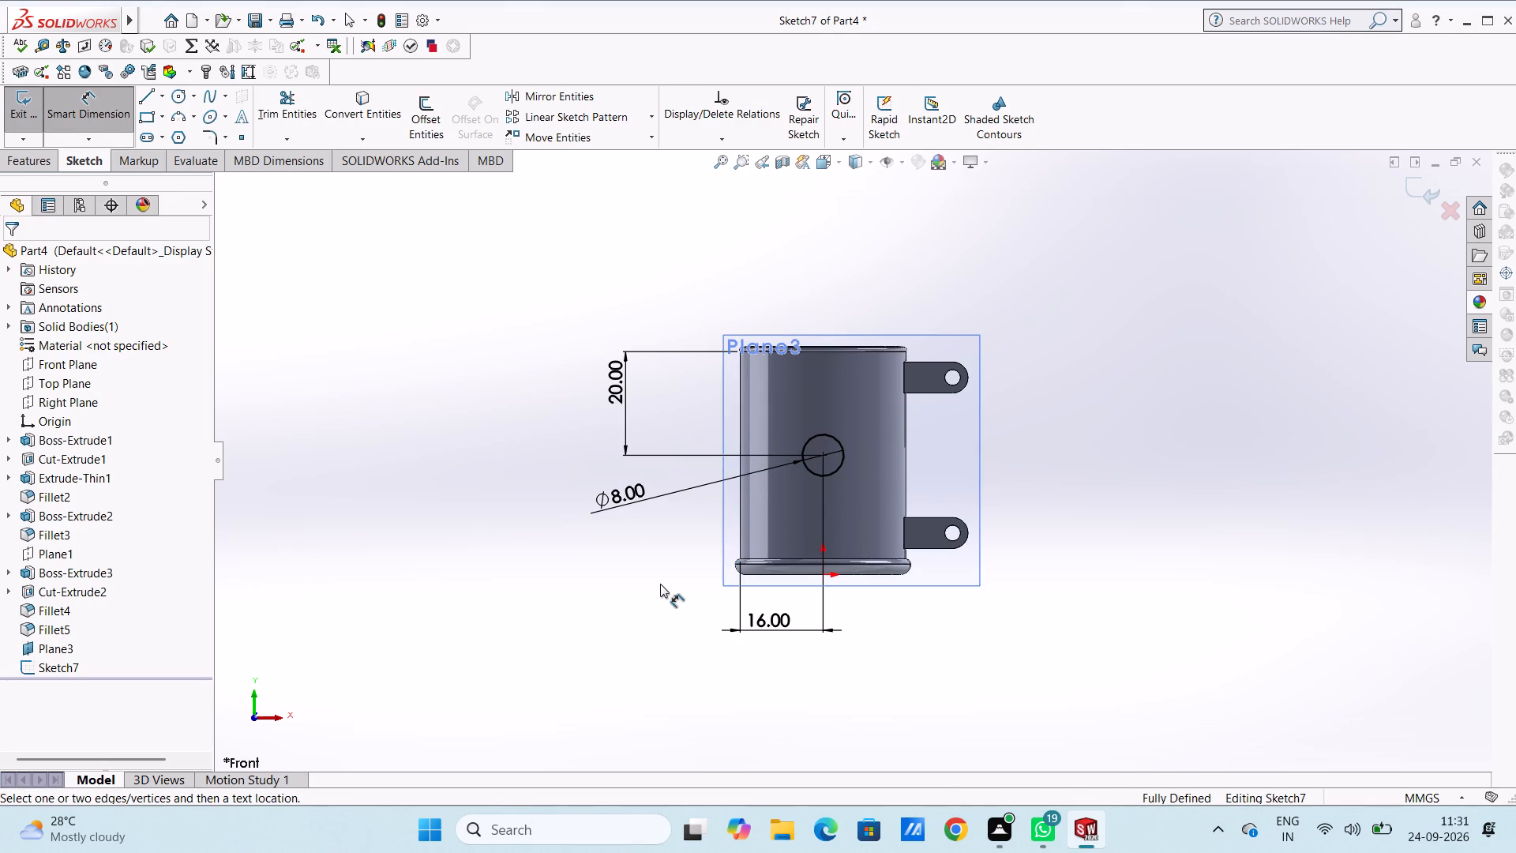
pyautogui.press('Escape')
pyautogui.press('Escape')
# Set up a blind boss extrusion of the 8 mm circle, reversed toward the tube, with a depth of 2 mm.
pyautogui.scroll(1, 569, 444)
pyautogui.moveTo(603, 380); pyautogui.dragTo(569, 417, button='middle')
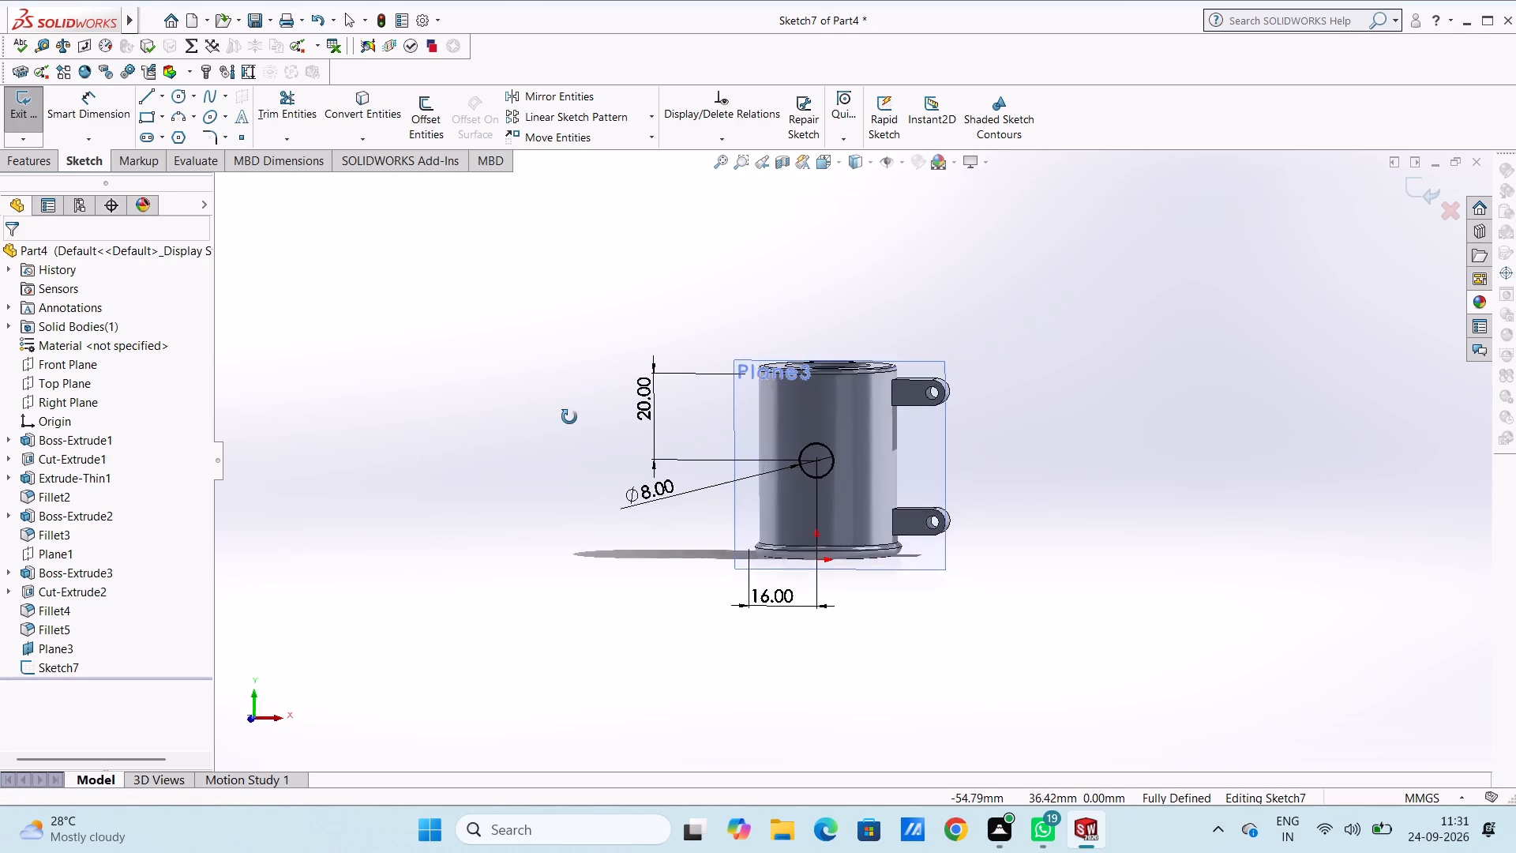
pyautogui.moveTo(569, 417); pyautogui.dragTo(526, 519, button='middle')
pyautogui.moveTo(523, 363); pyautogui.dragTo(526, 433, button='middle')
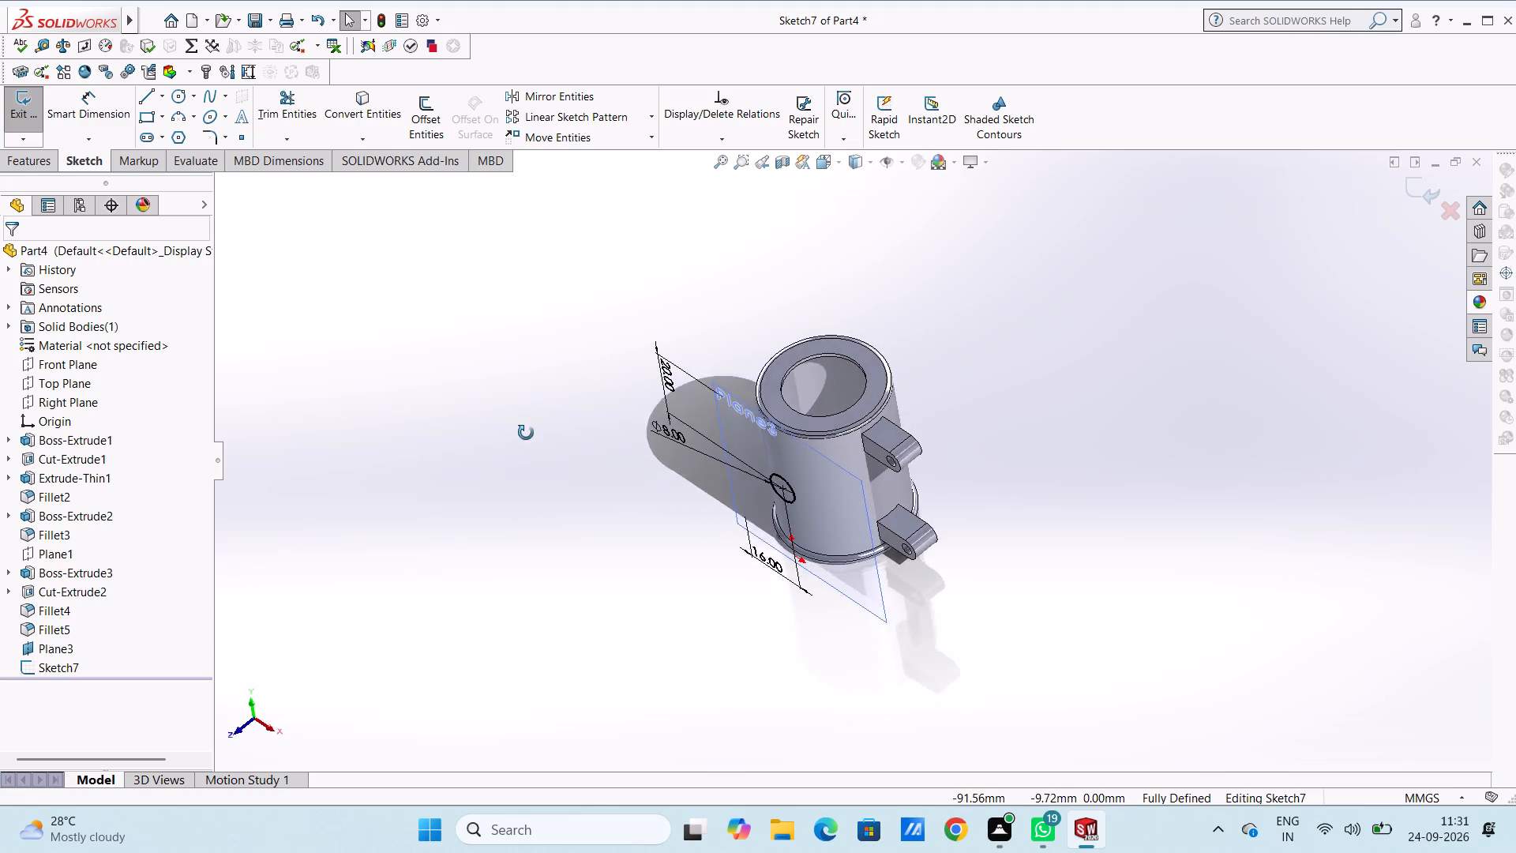
pyautogui.moveTo(526, 433); pyautogui.dragTo(538, 462, button='middle')
pyautogui.click(26, 163)
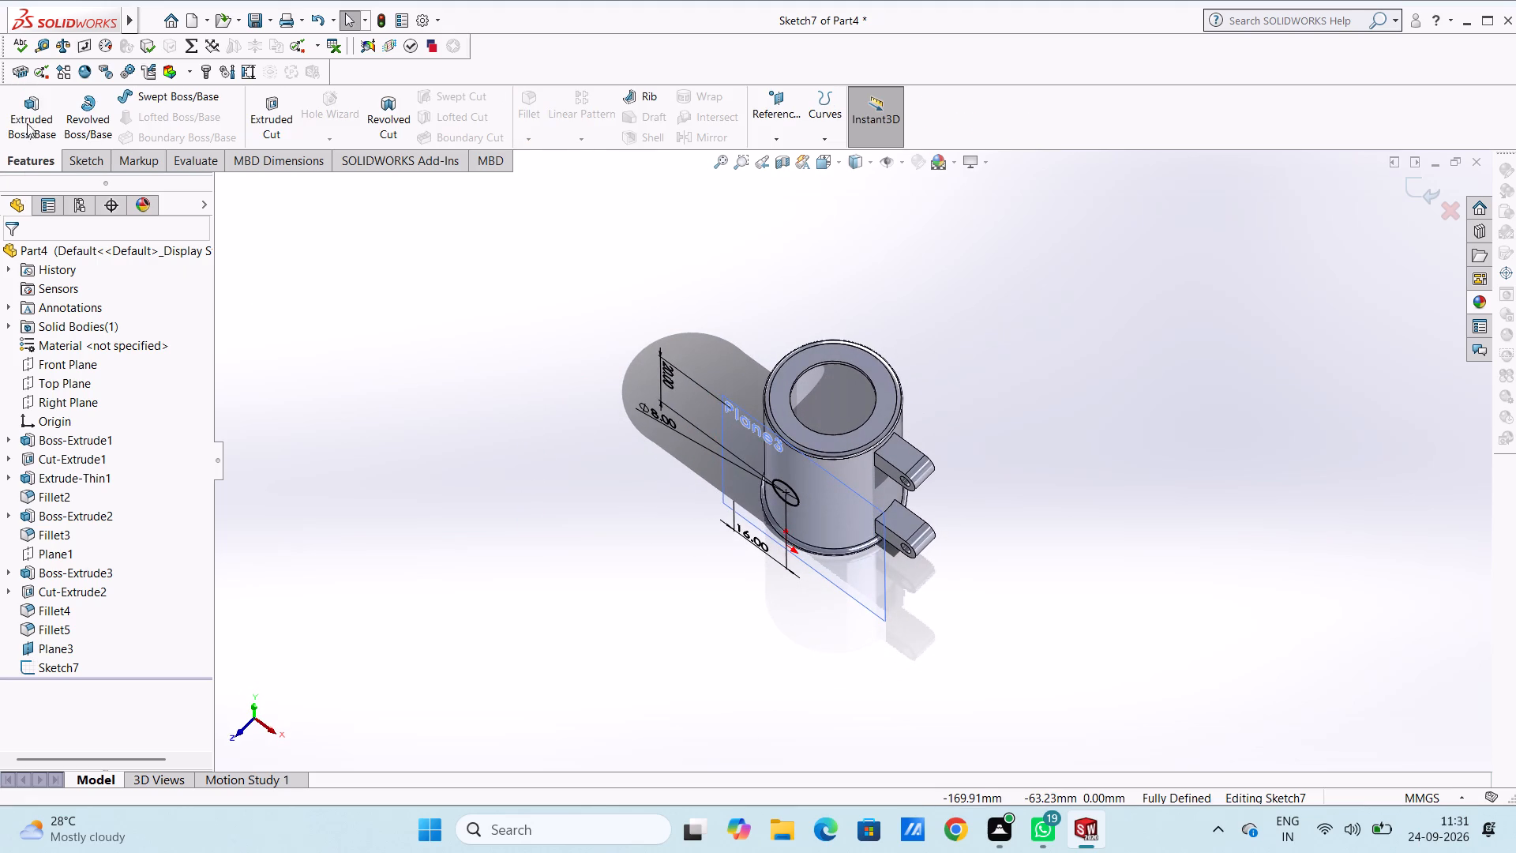
pyautogui.click(27, 118)
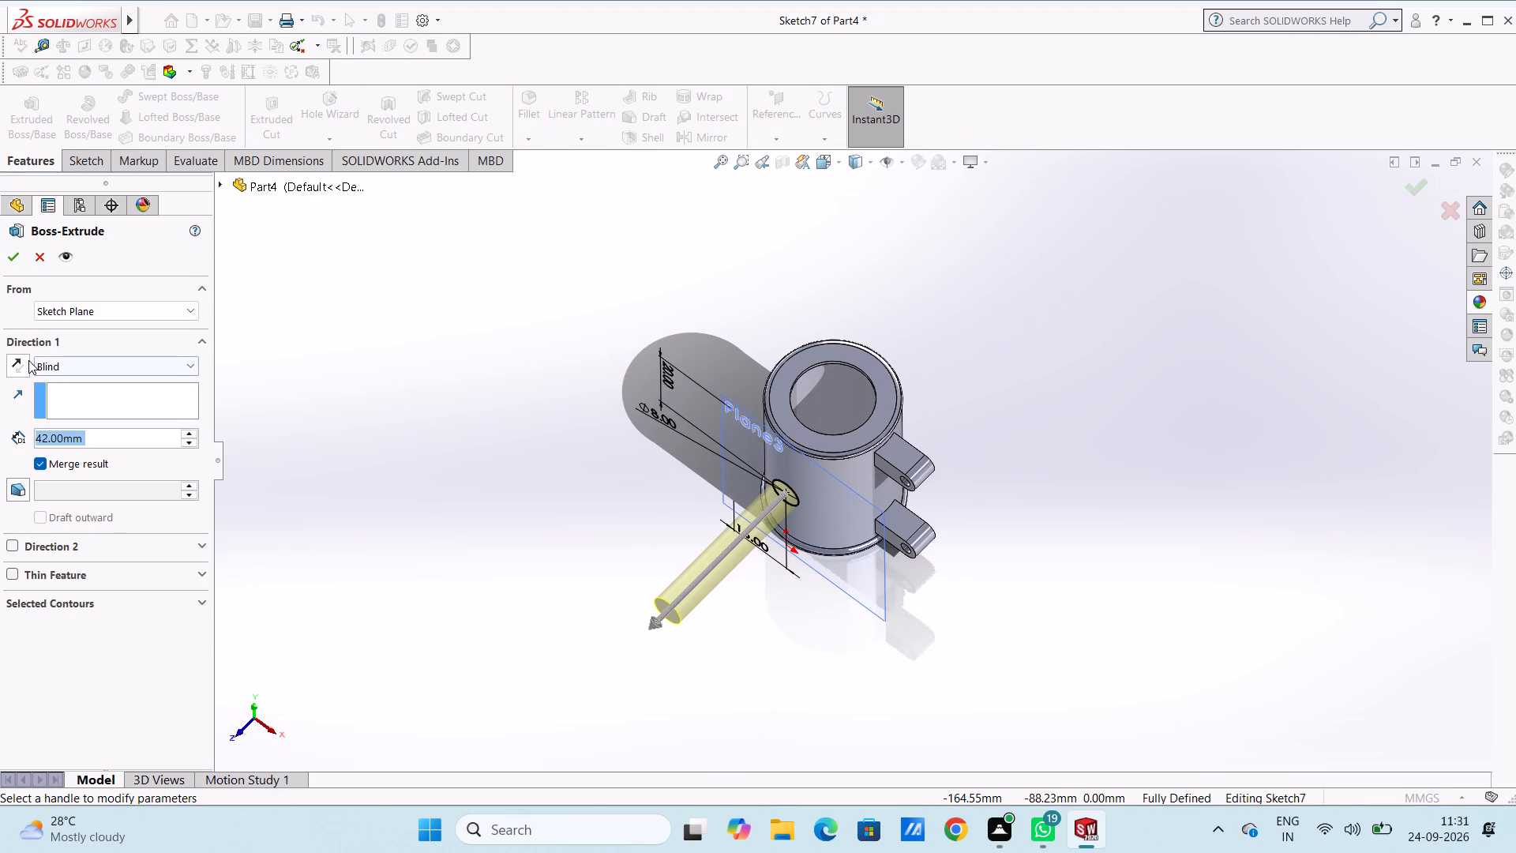
pyautogui.click(16, 361)
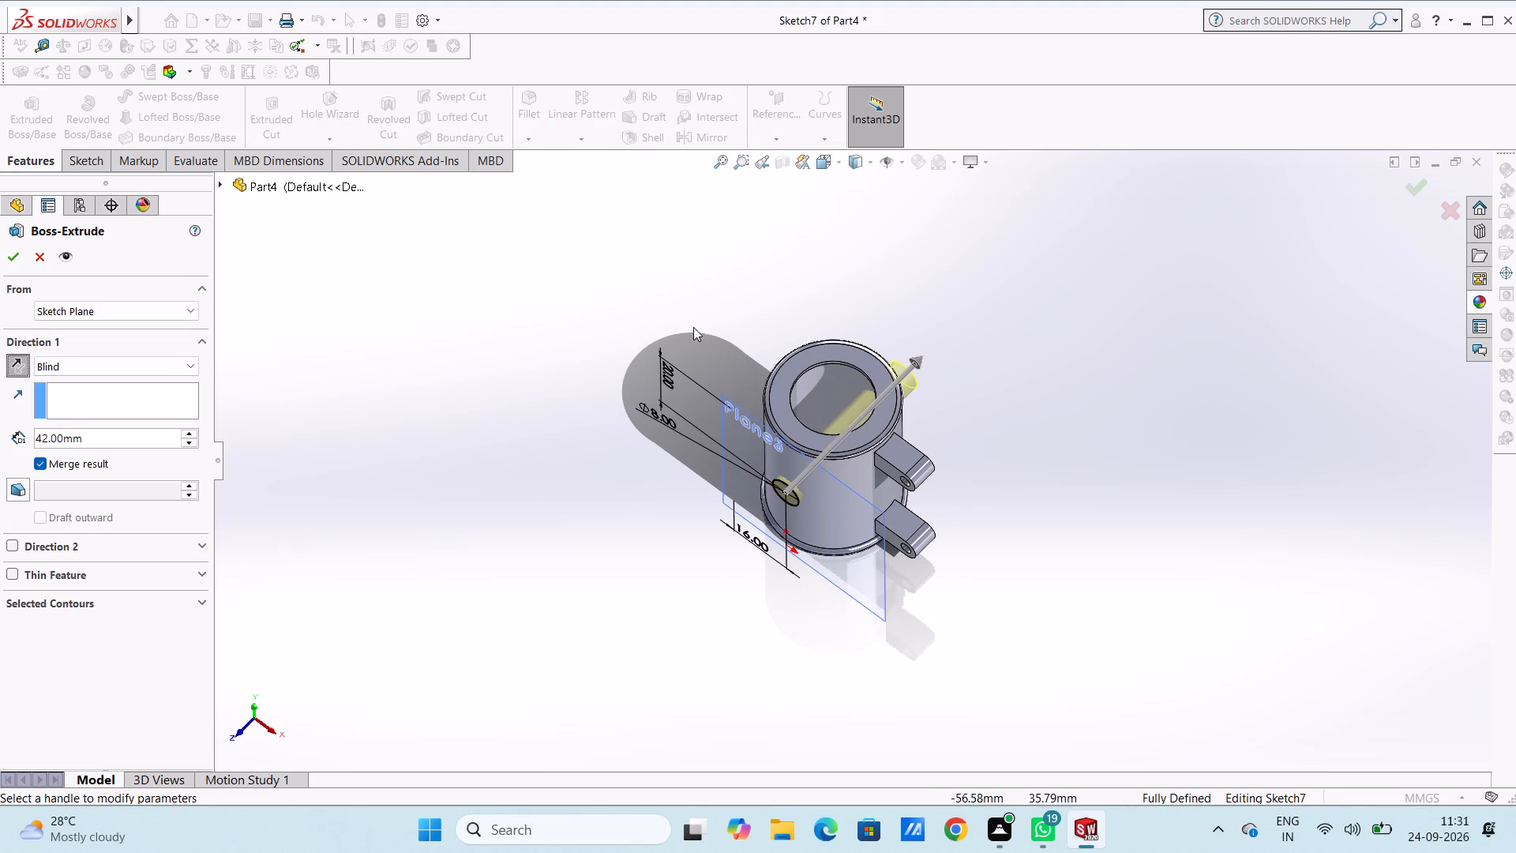
pyautogui.scroll(-3, 763, 344)
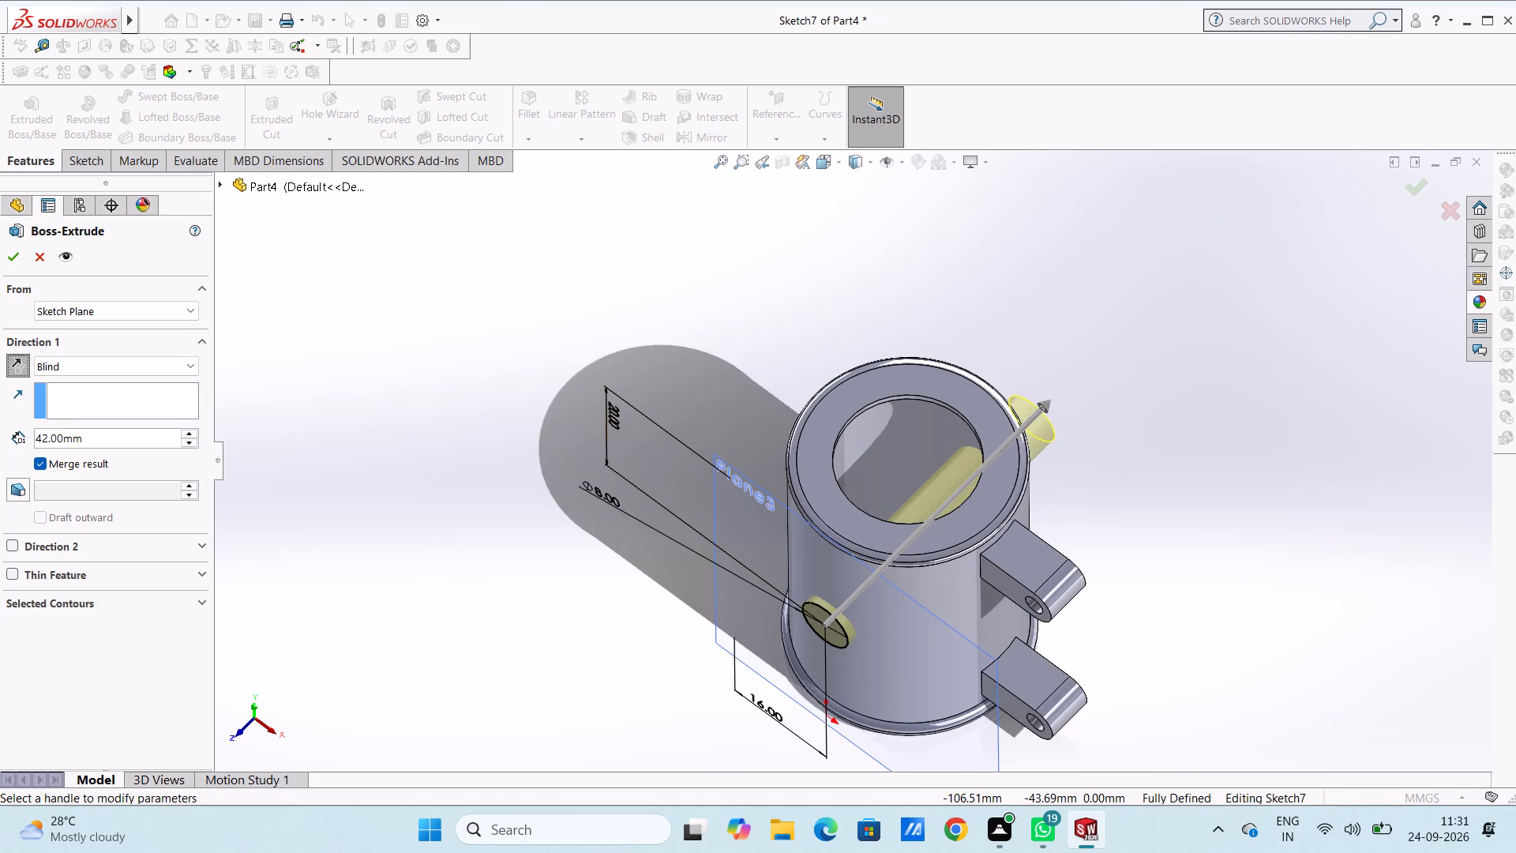
pyautogui.doubleClick(96, 438)
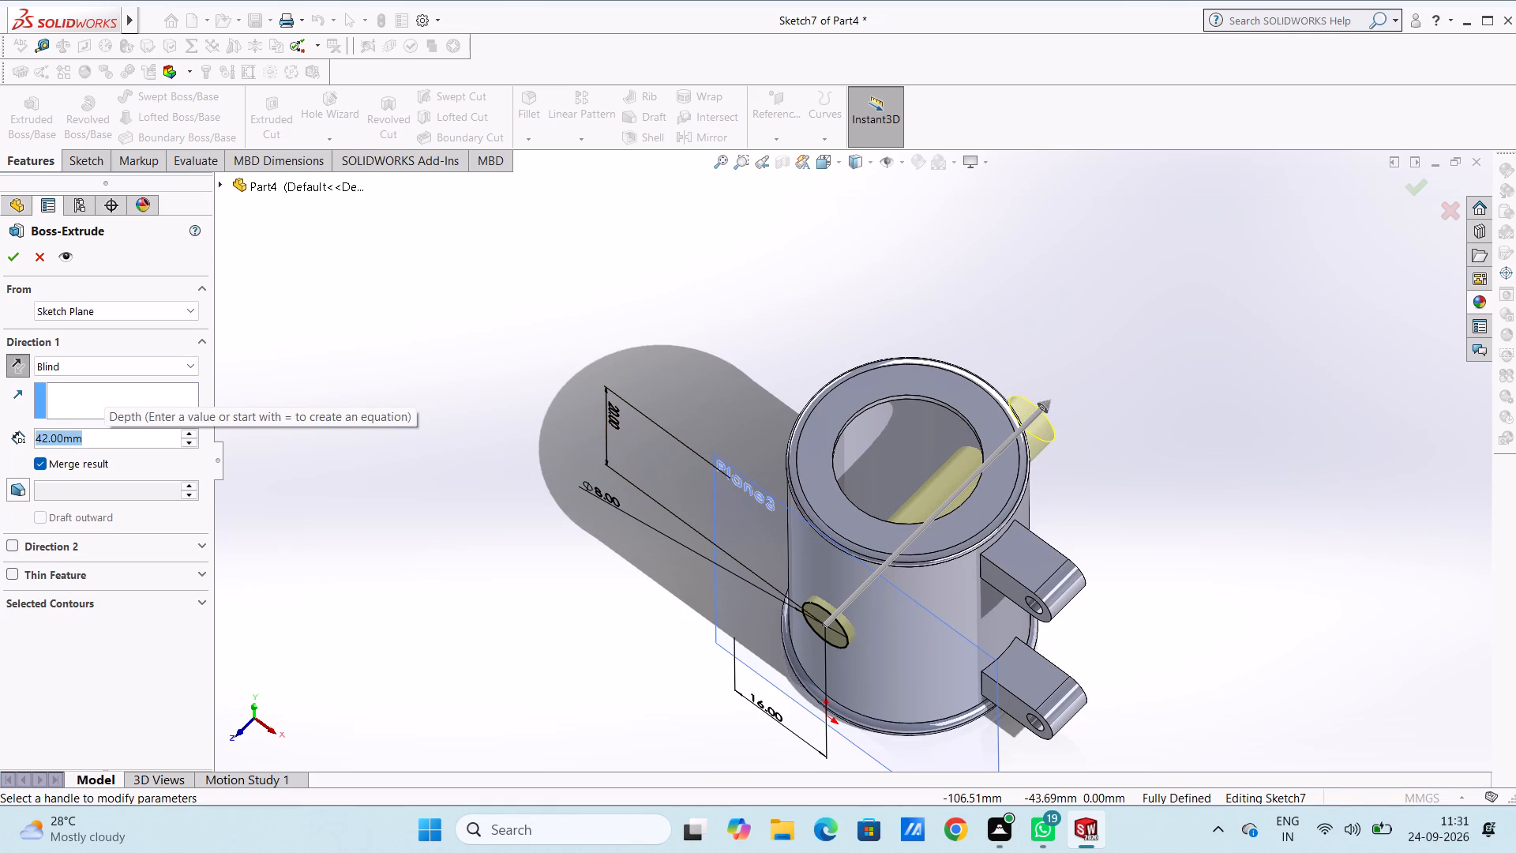
pyautogui.press('2')
pyautogui.press('Return')
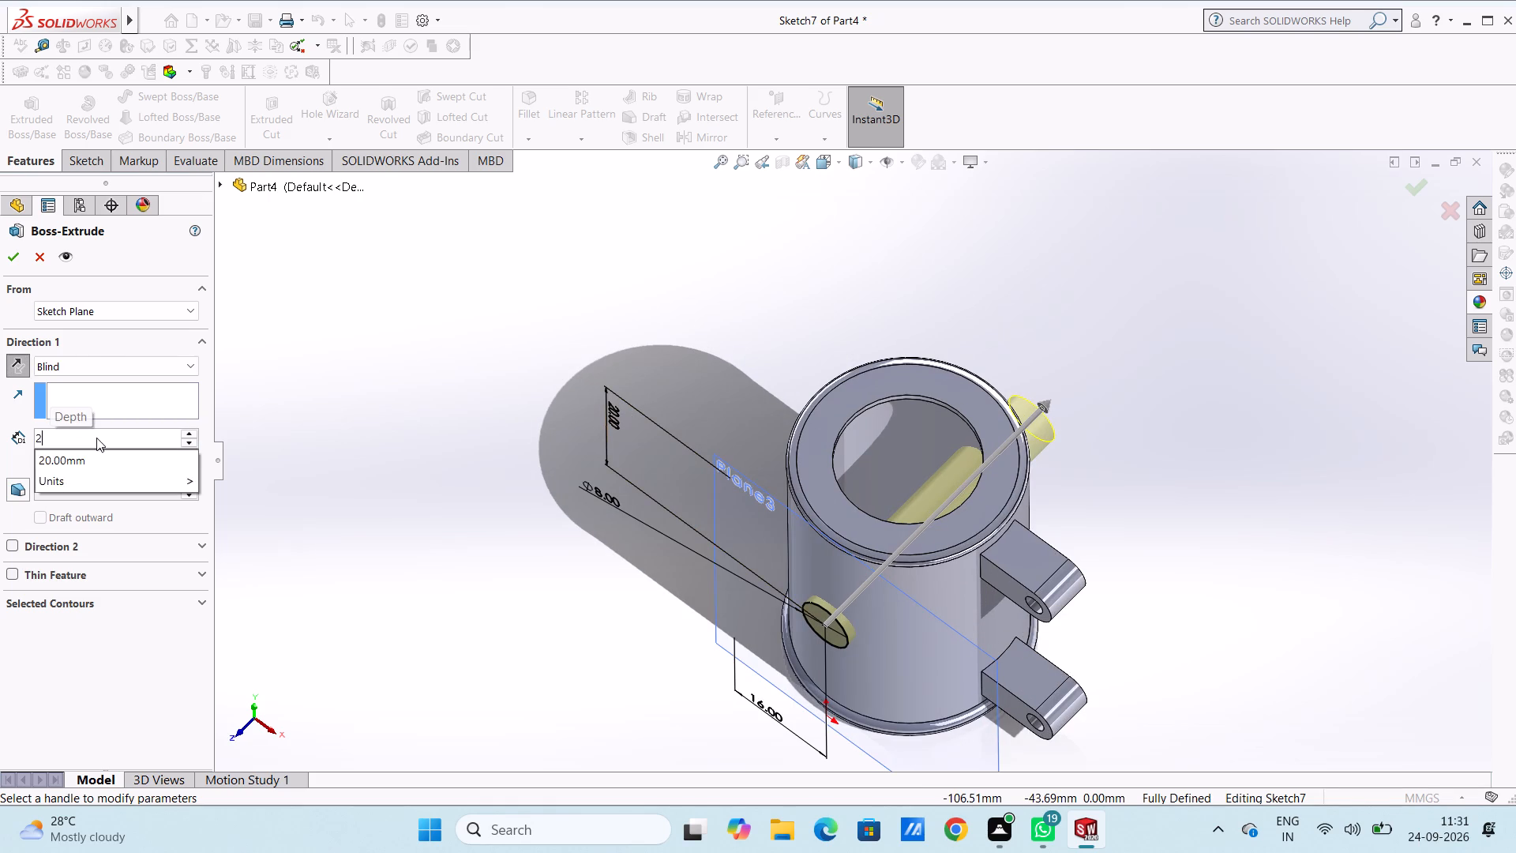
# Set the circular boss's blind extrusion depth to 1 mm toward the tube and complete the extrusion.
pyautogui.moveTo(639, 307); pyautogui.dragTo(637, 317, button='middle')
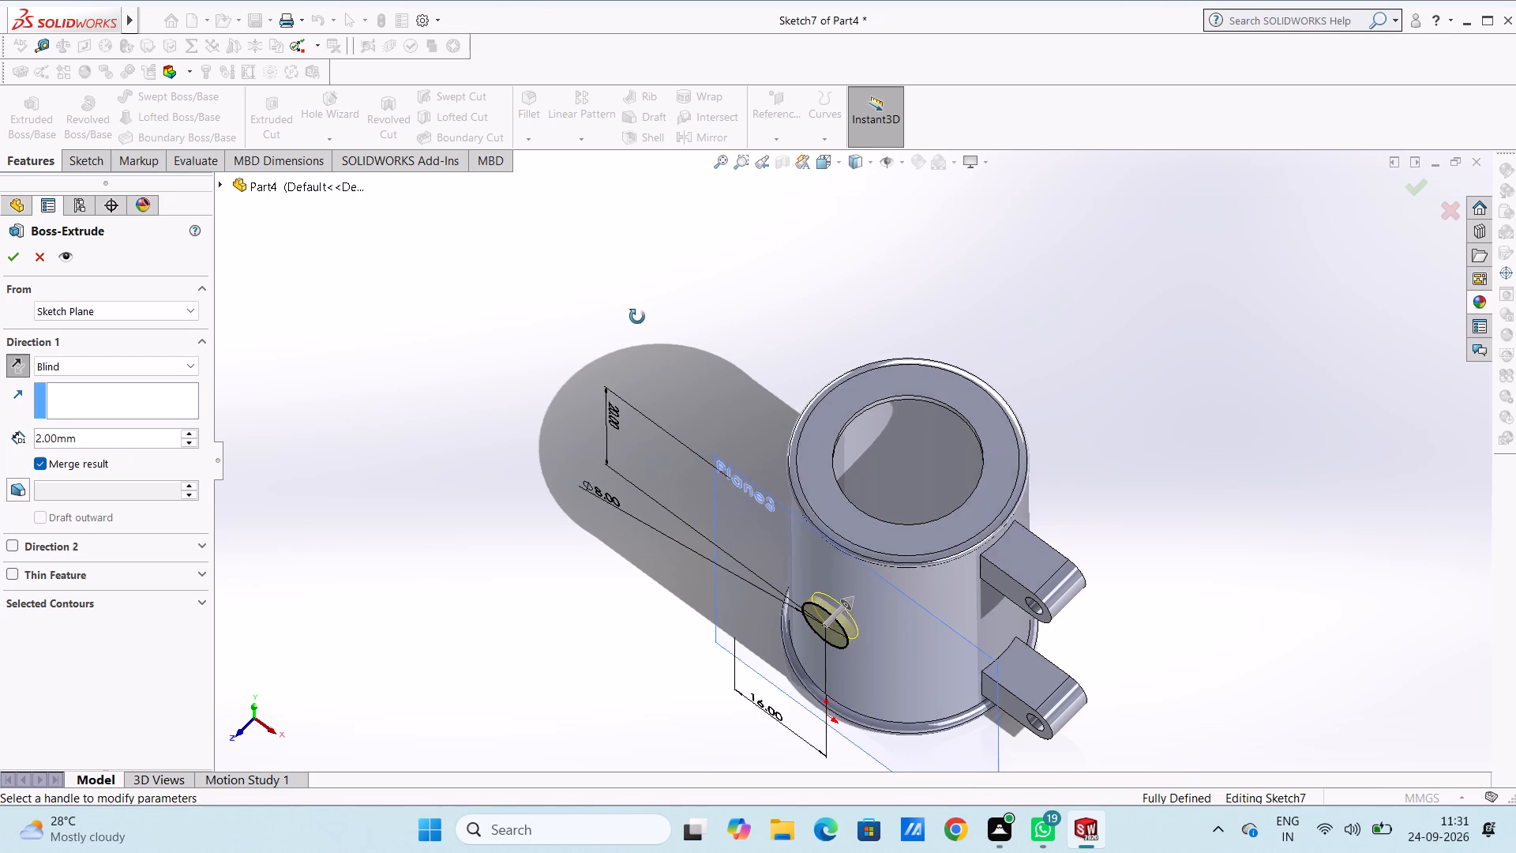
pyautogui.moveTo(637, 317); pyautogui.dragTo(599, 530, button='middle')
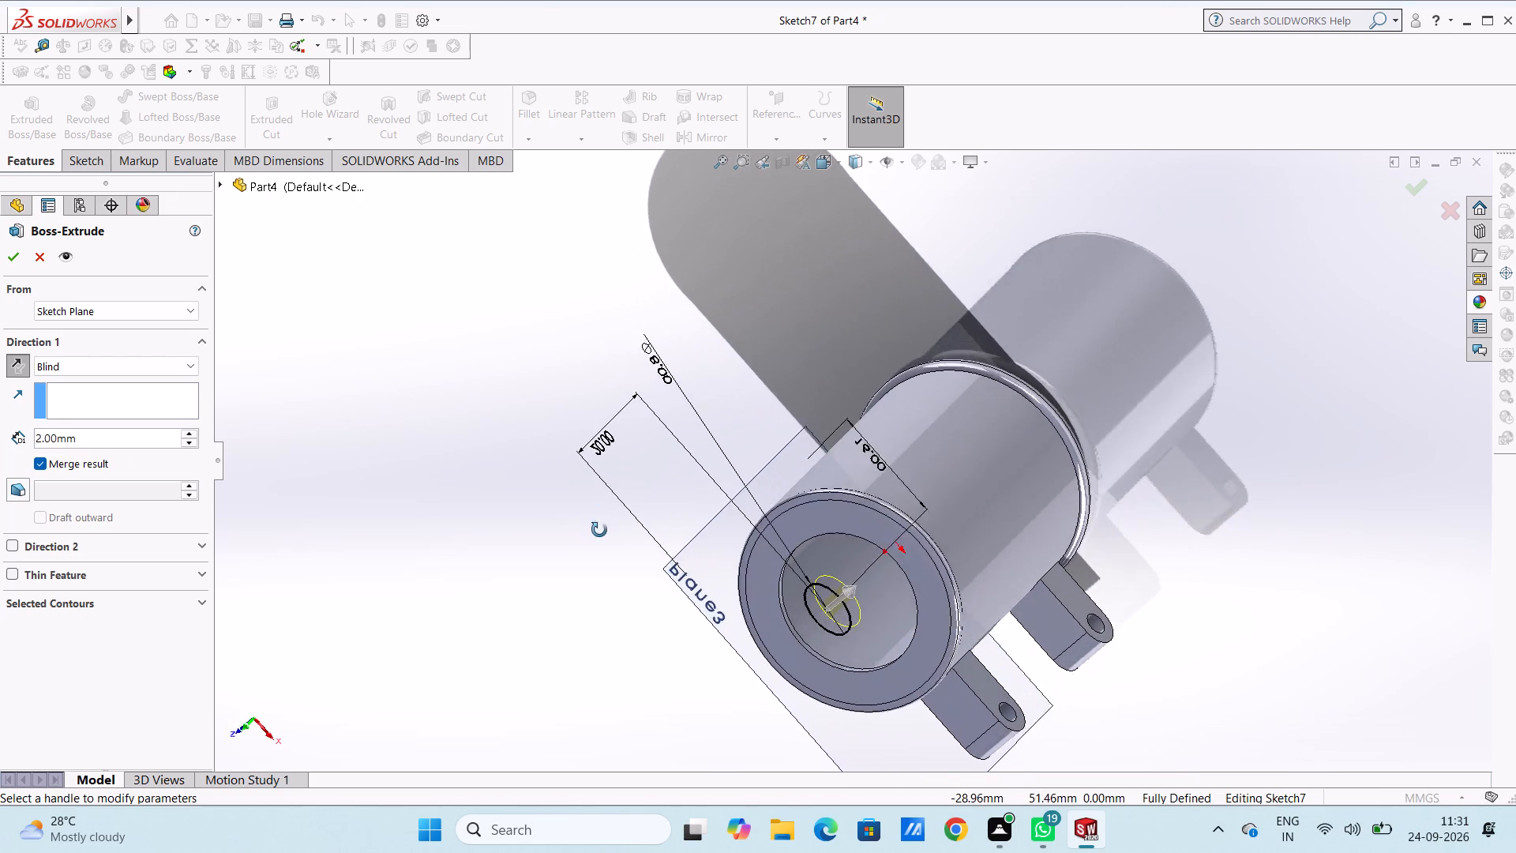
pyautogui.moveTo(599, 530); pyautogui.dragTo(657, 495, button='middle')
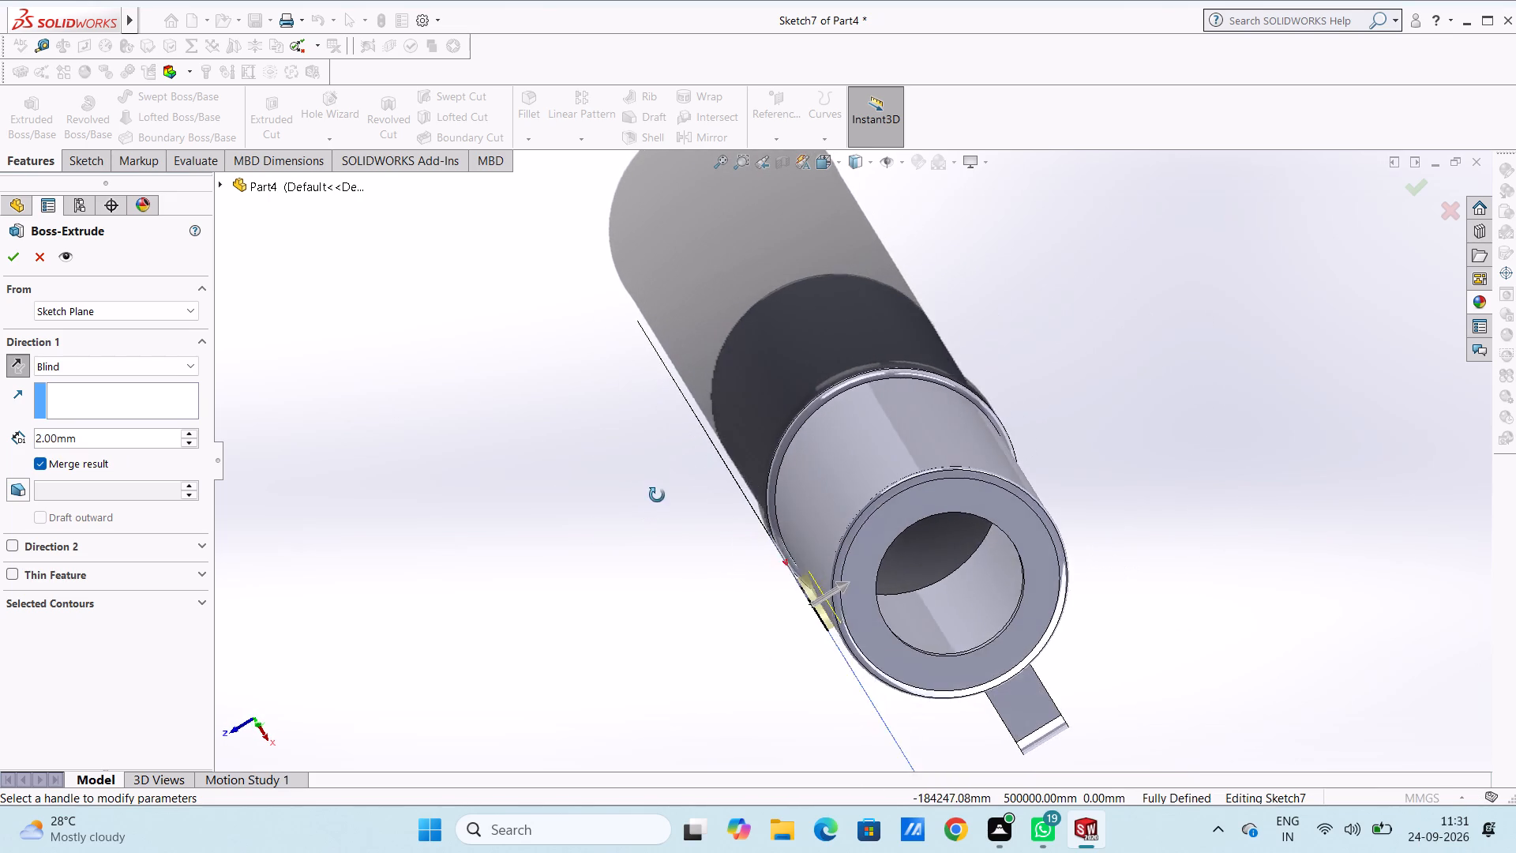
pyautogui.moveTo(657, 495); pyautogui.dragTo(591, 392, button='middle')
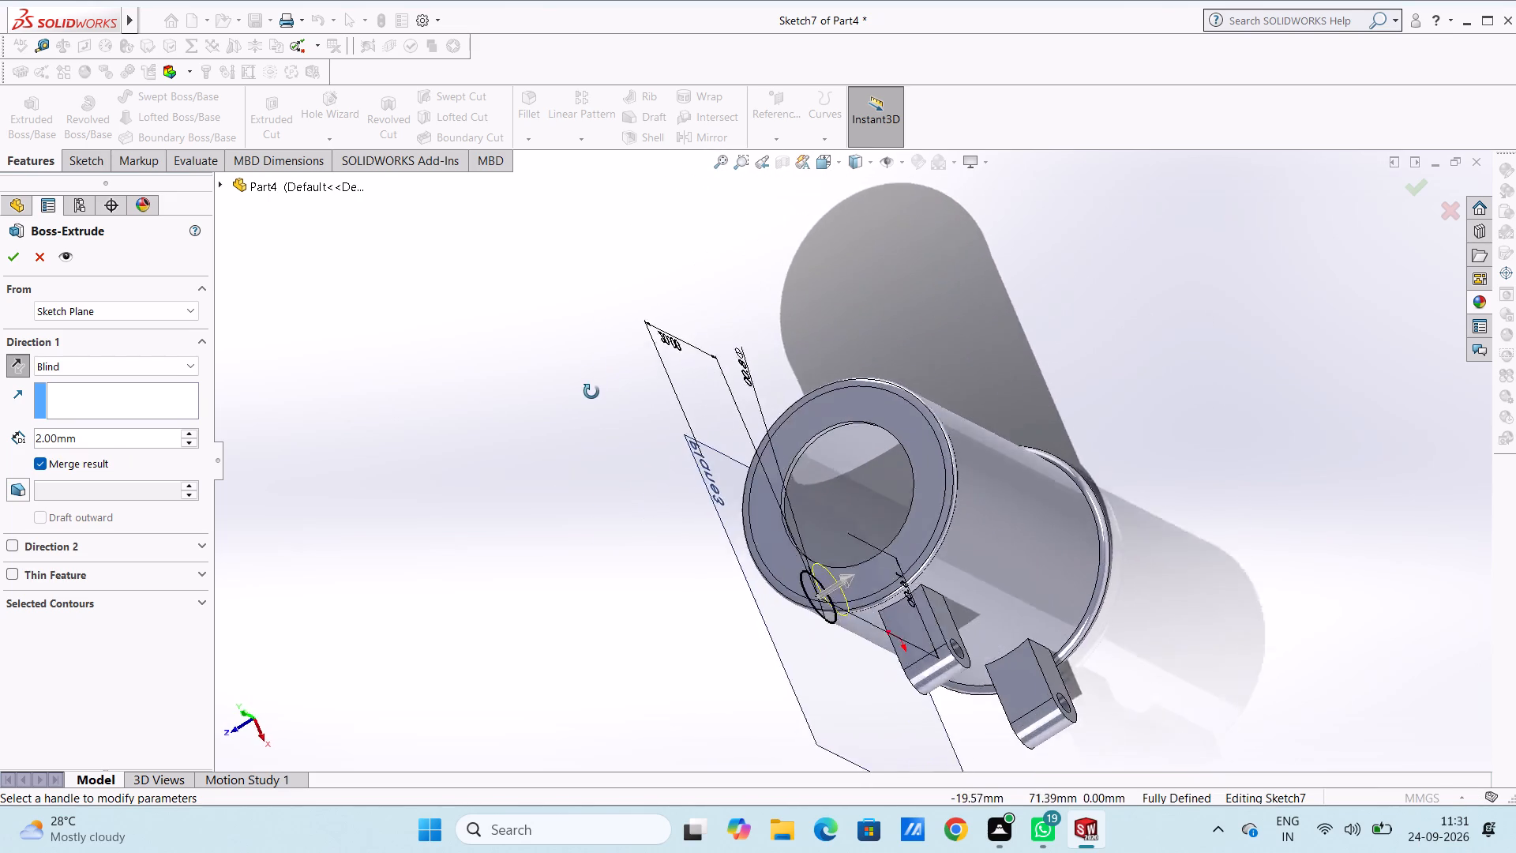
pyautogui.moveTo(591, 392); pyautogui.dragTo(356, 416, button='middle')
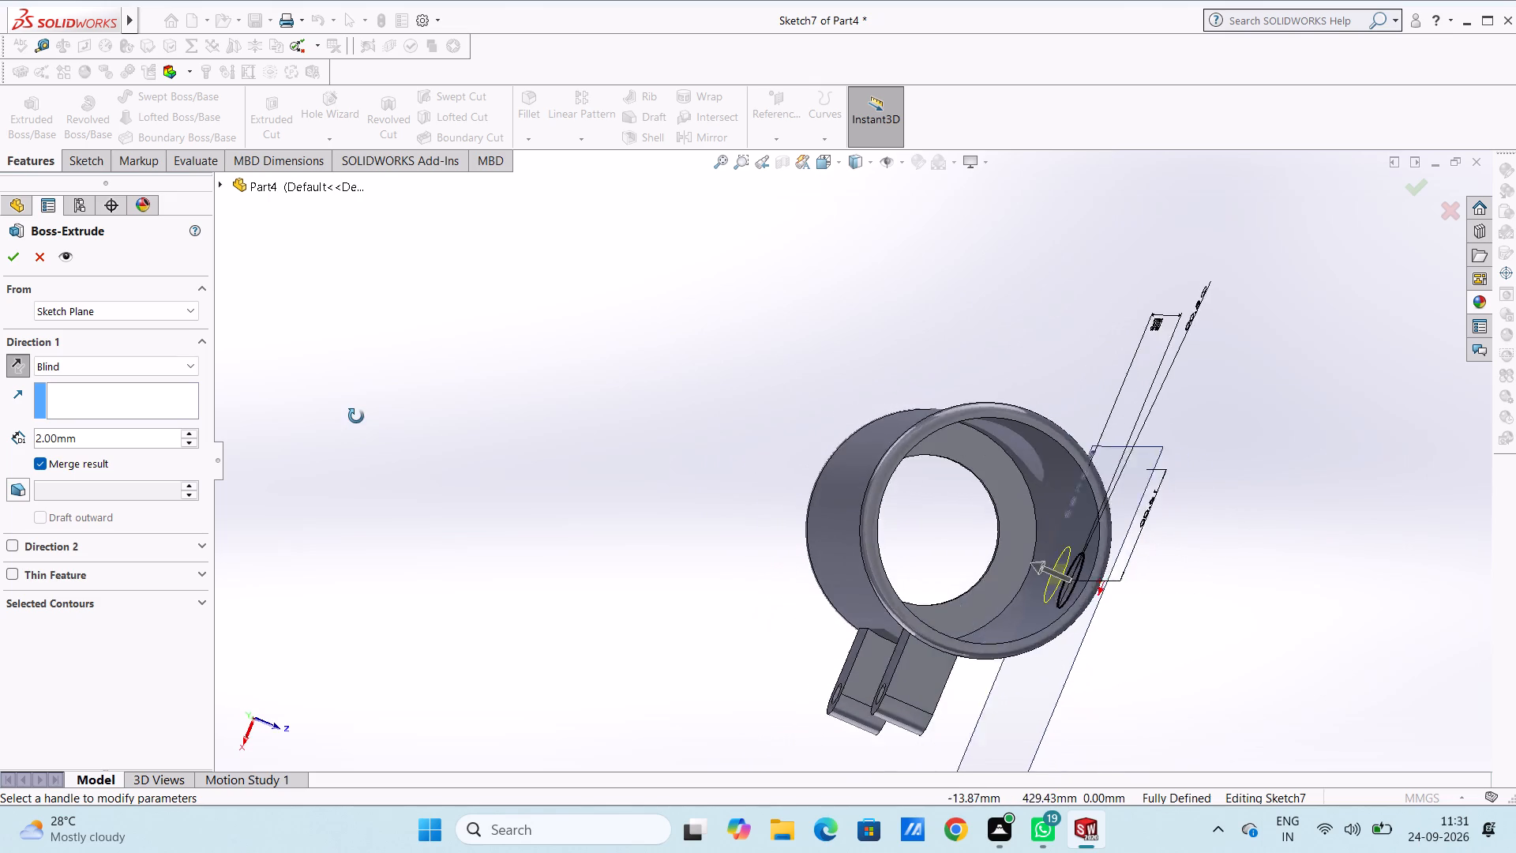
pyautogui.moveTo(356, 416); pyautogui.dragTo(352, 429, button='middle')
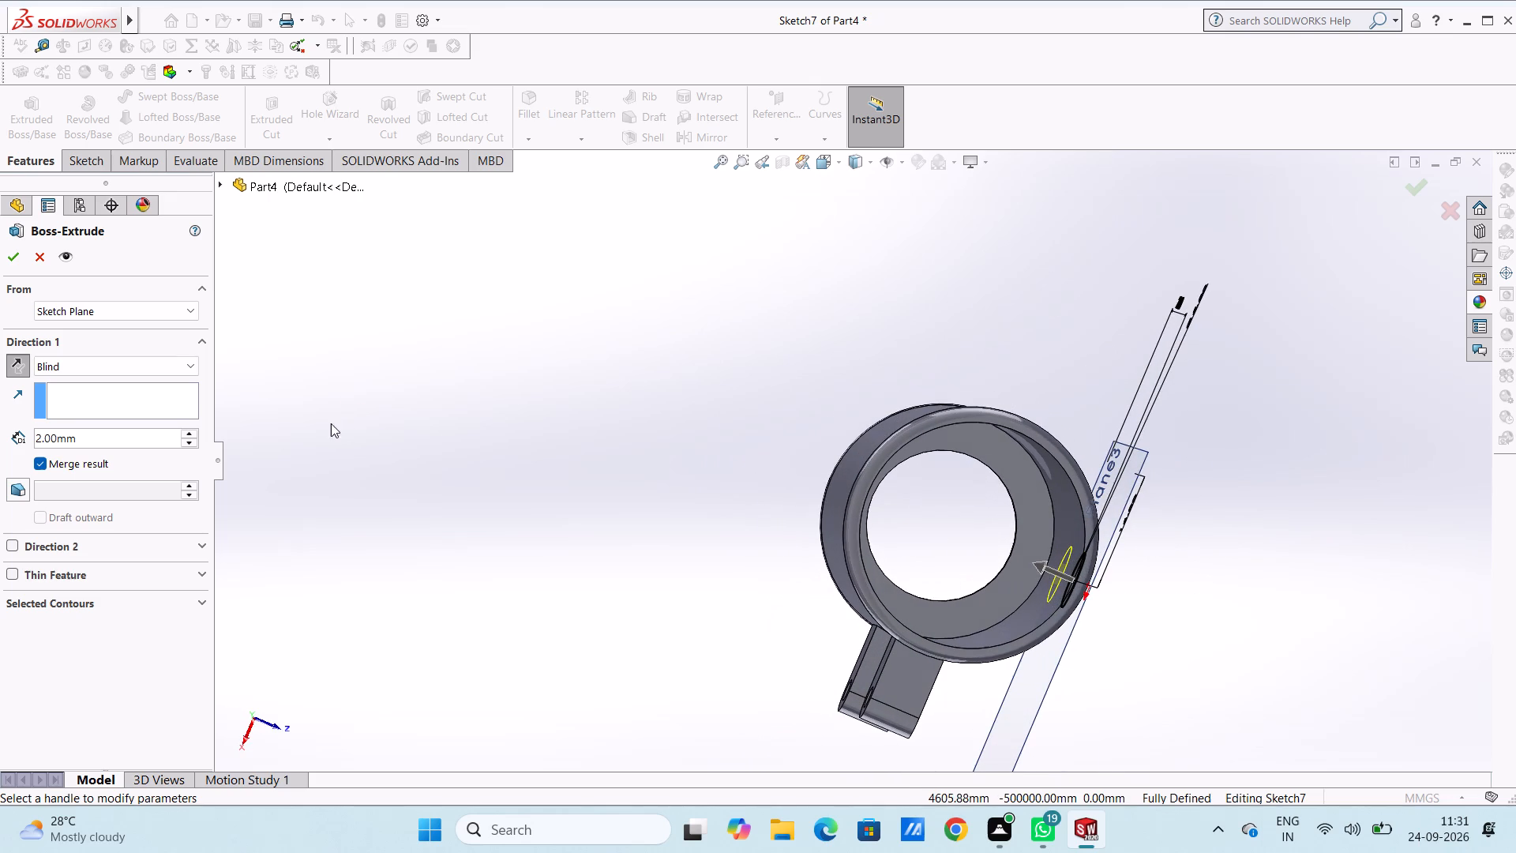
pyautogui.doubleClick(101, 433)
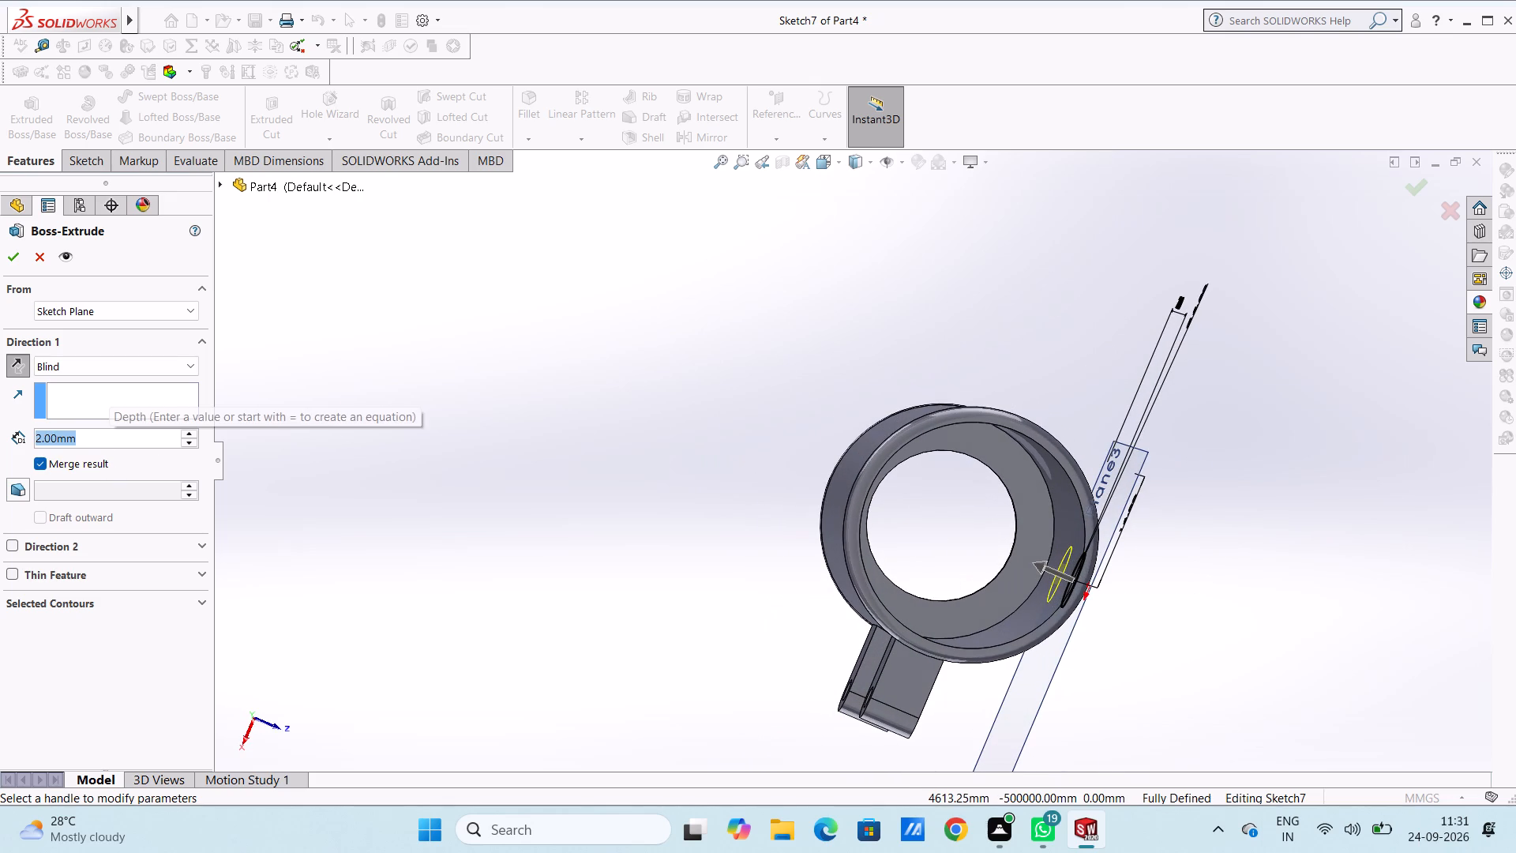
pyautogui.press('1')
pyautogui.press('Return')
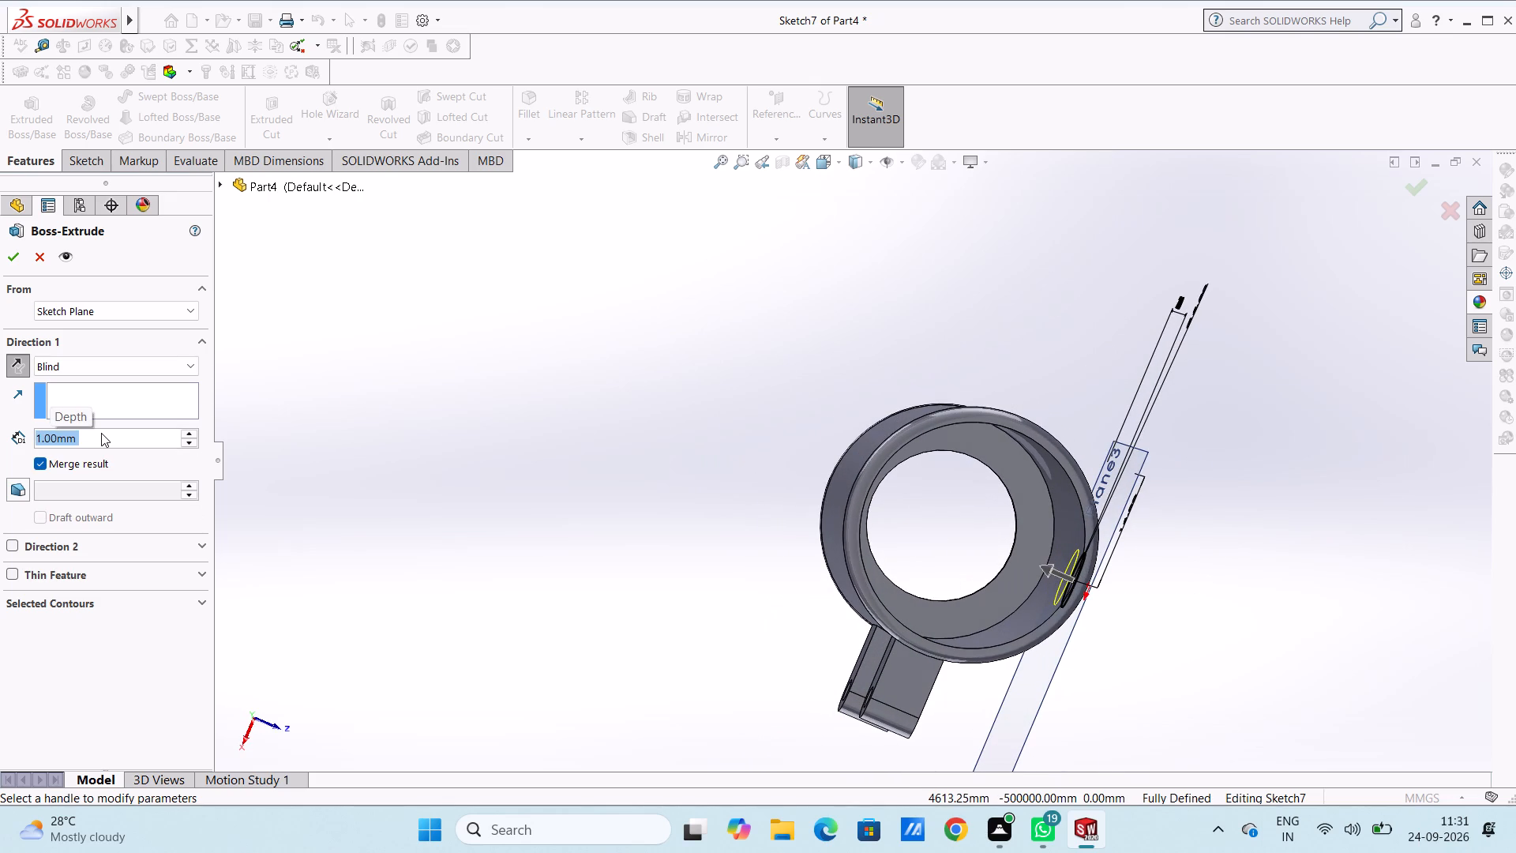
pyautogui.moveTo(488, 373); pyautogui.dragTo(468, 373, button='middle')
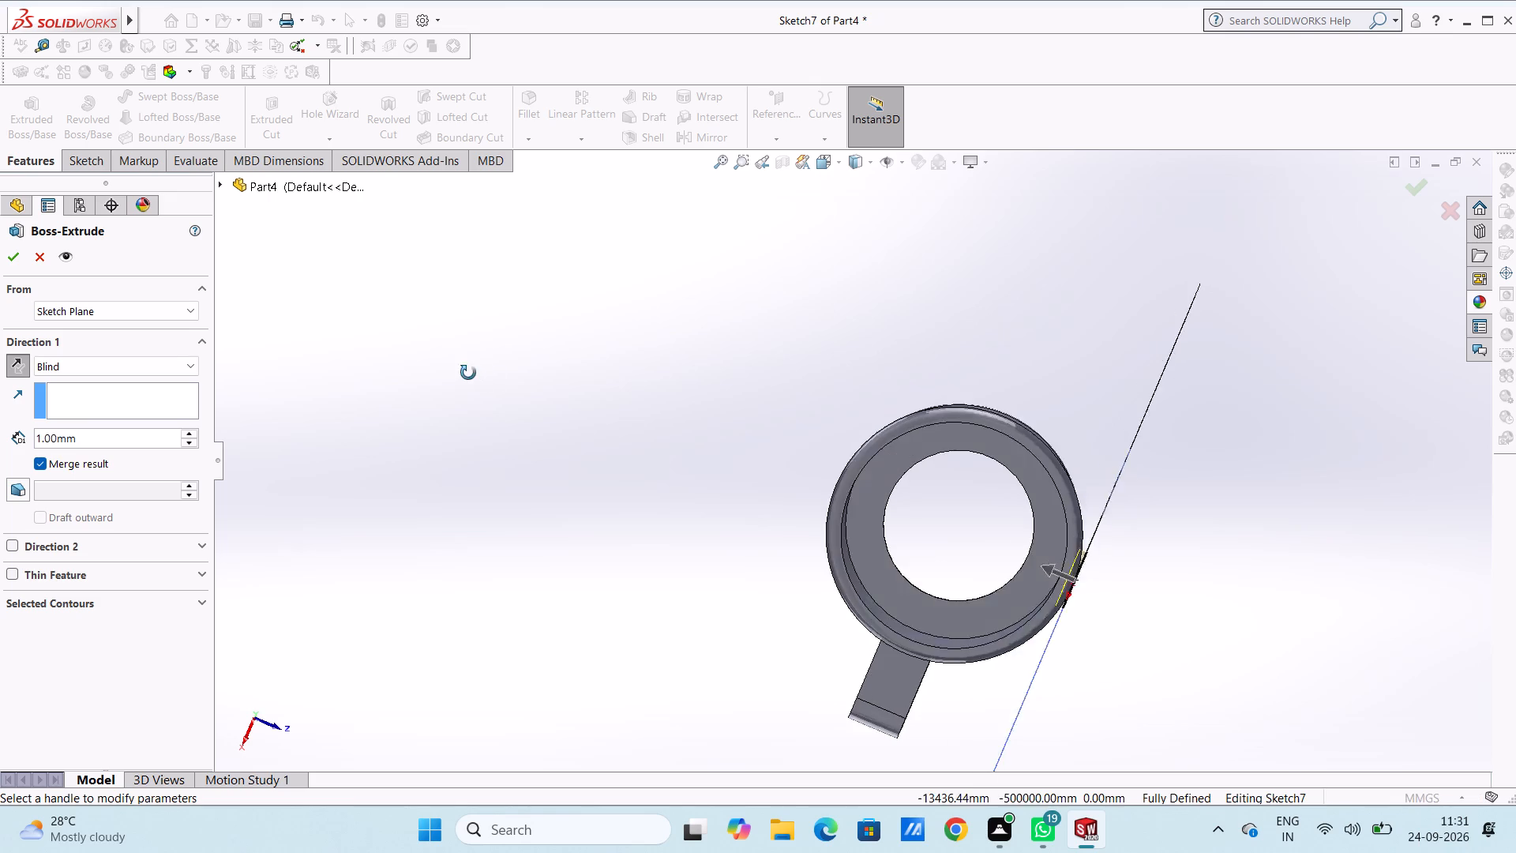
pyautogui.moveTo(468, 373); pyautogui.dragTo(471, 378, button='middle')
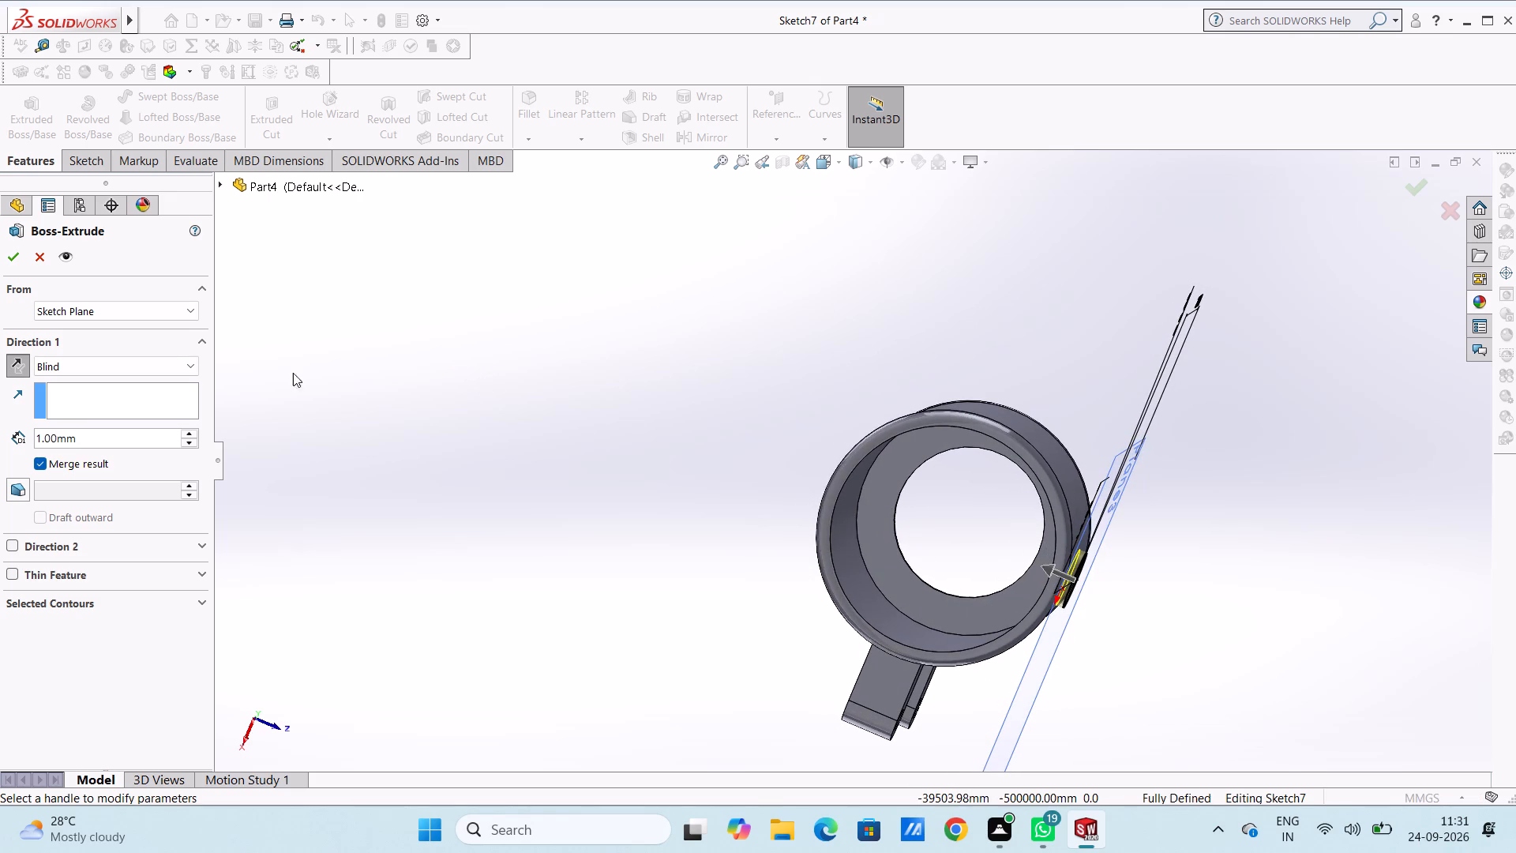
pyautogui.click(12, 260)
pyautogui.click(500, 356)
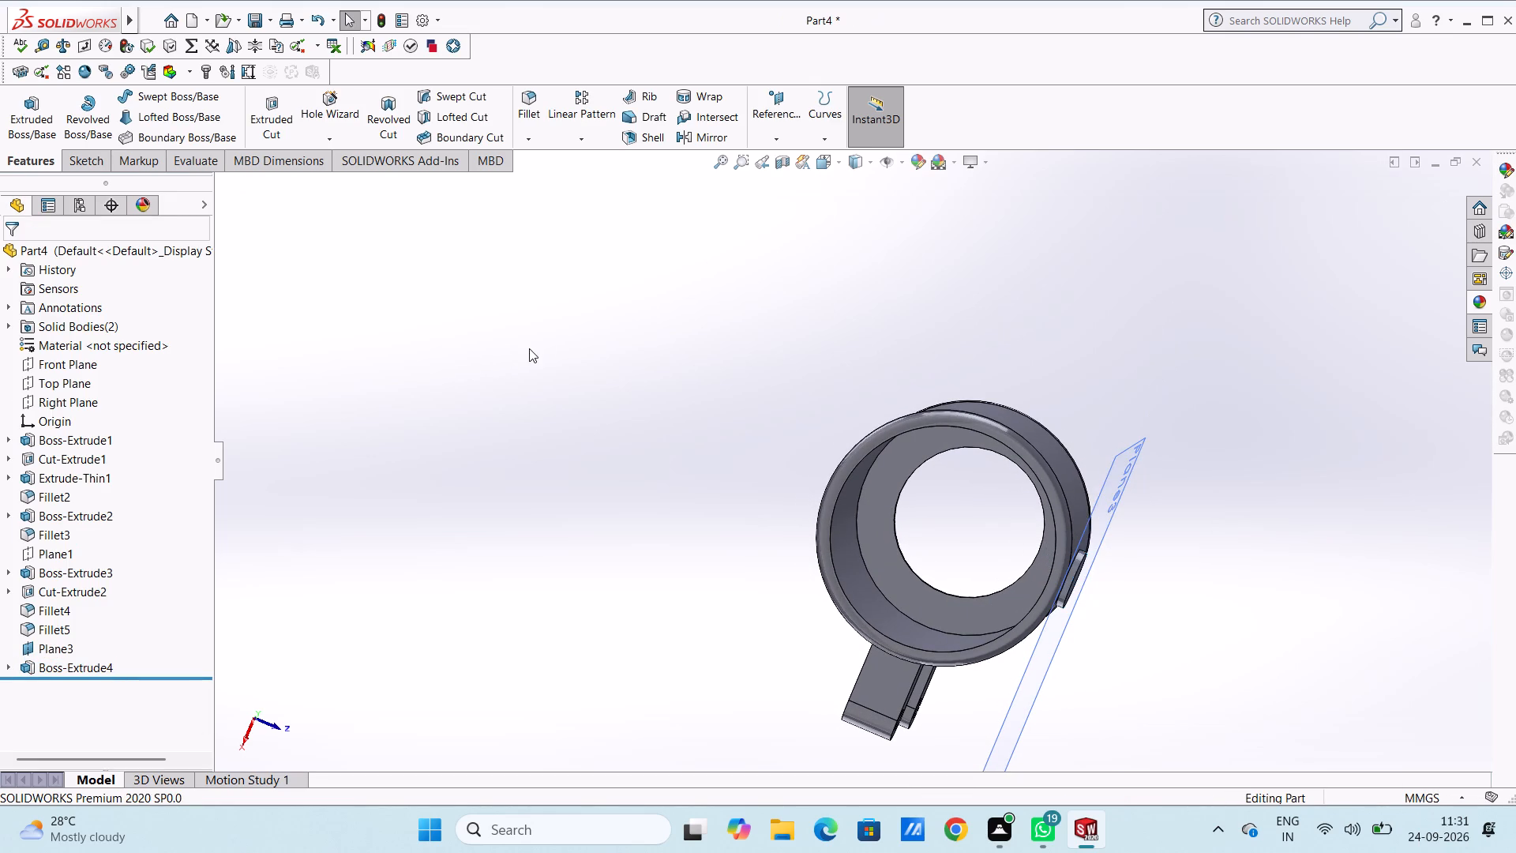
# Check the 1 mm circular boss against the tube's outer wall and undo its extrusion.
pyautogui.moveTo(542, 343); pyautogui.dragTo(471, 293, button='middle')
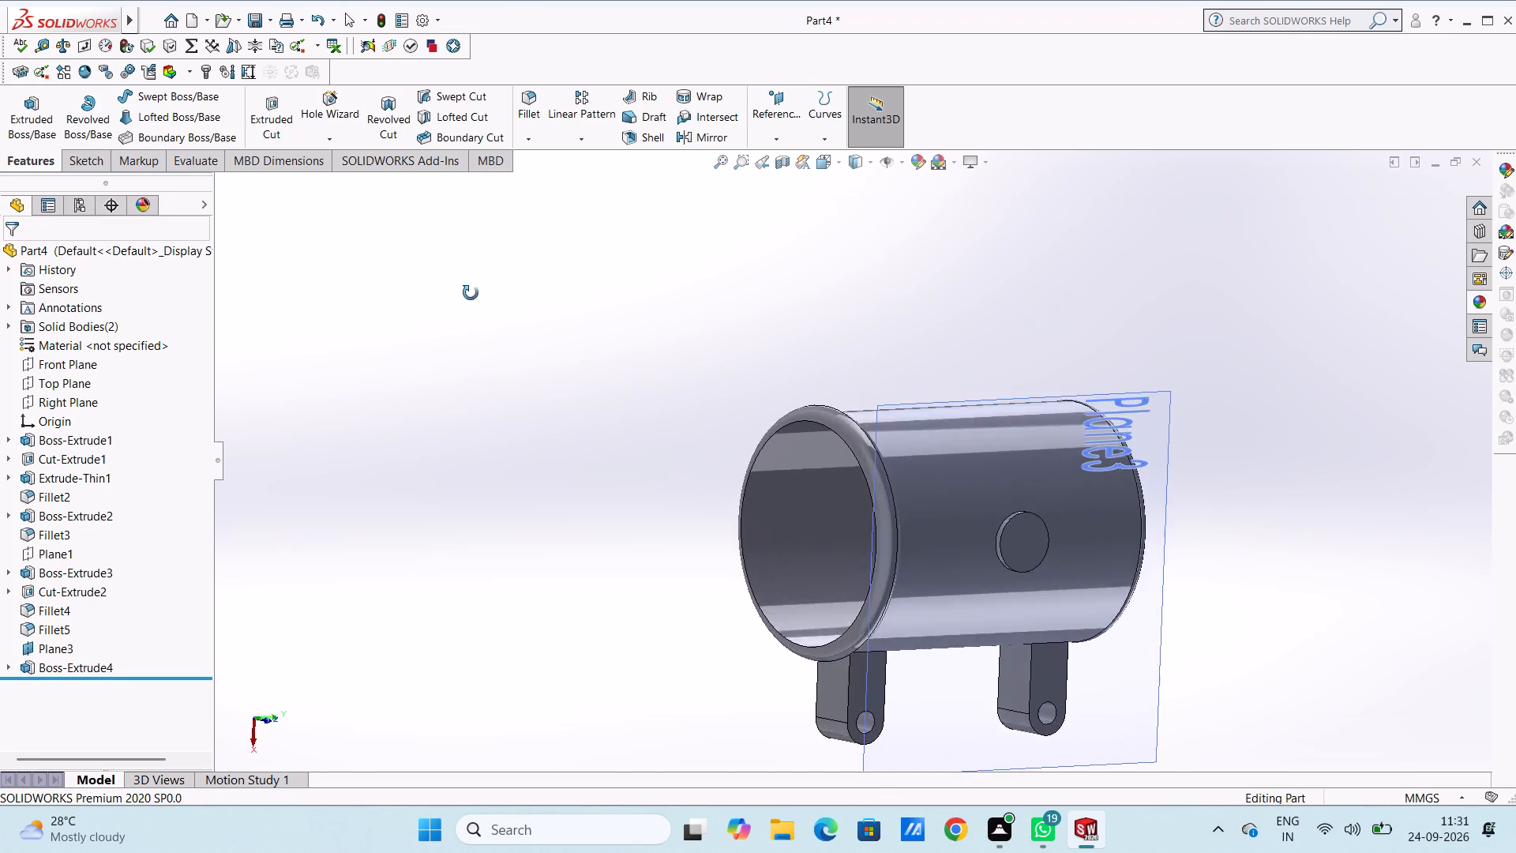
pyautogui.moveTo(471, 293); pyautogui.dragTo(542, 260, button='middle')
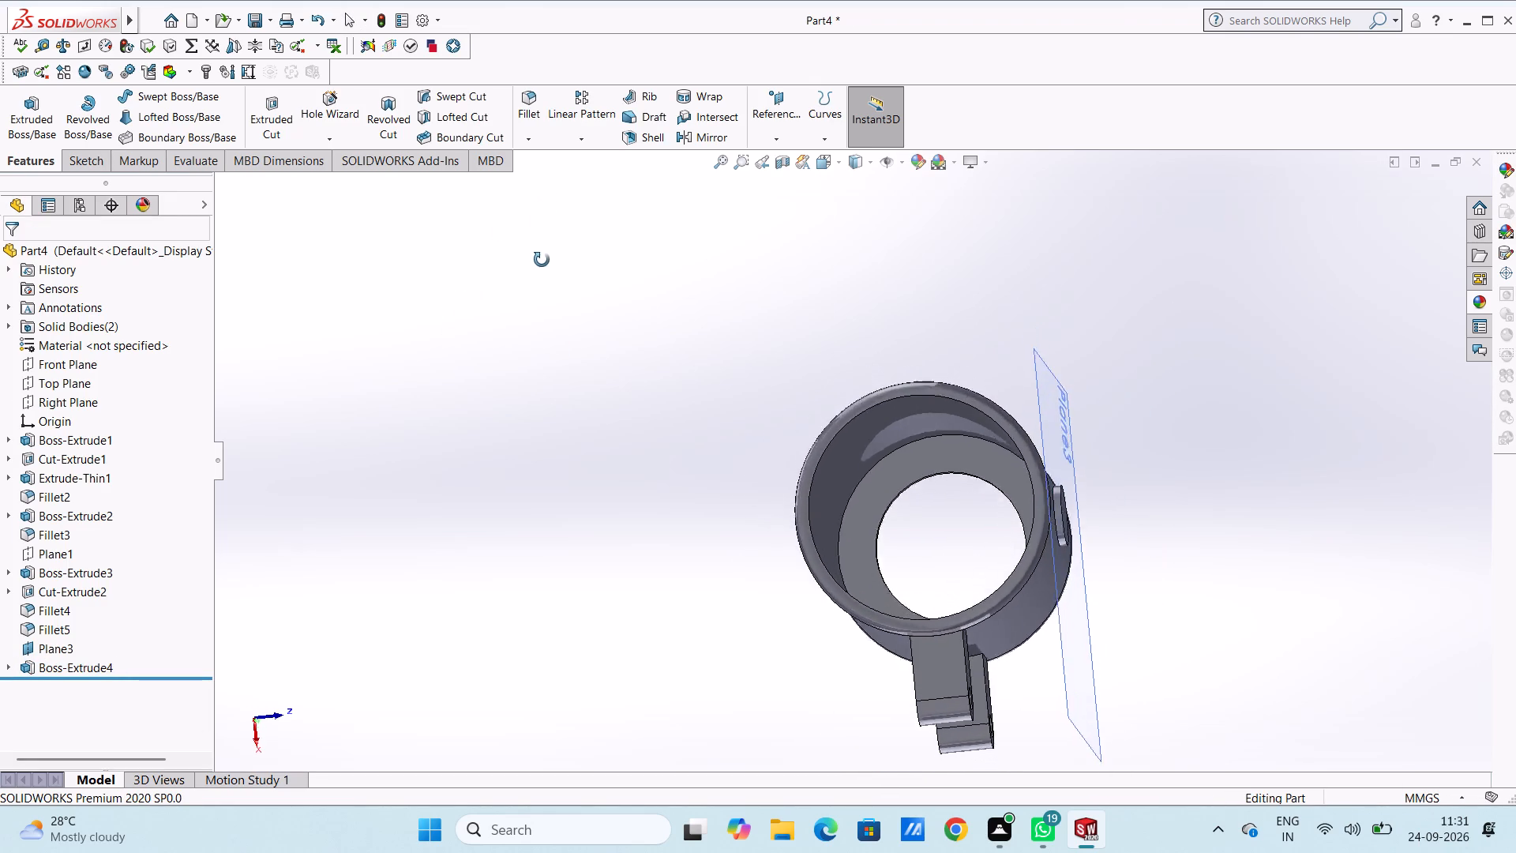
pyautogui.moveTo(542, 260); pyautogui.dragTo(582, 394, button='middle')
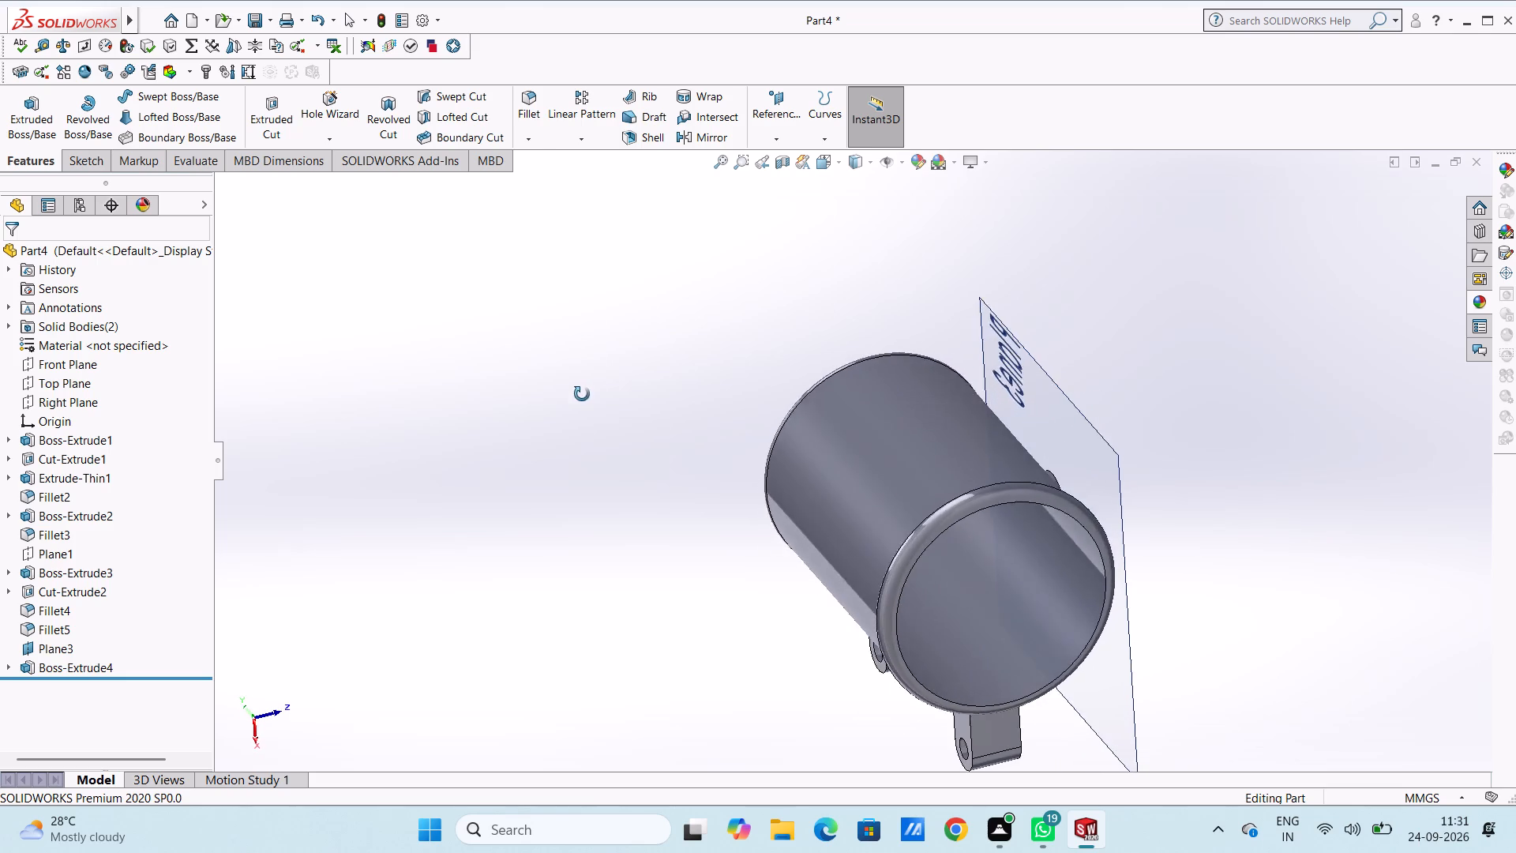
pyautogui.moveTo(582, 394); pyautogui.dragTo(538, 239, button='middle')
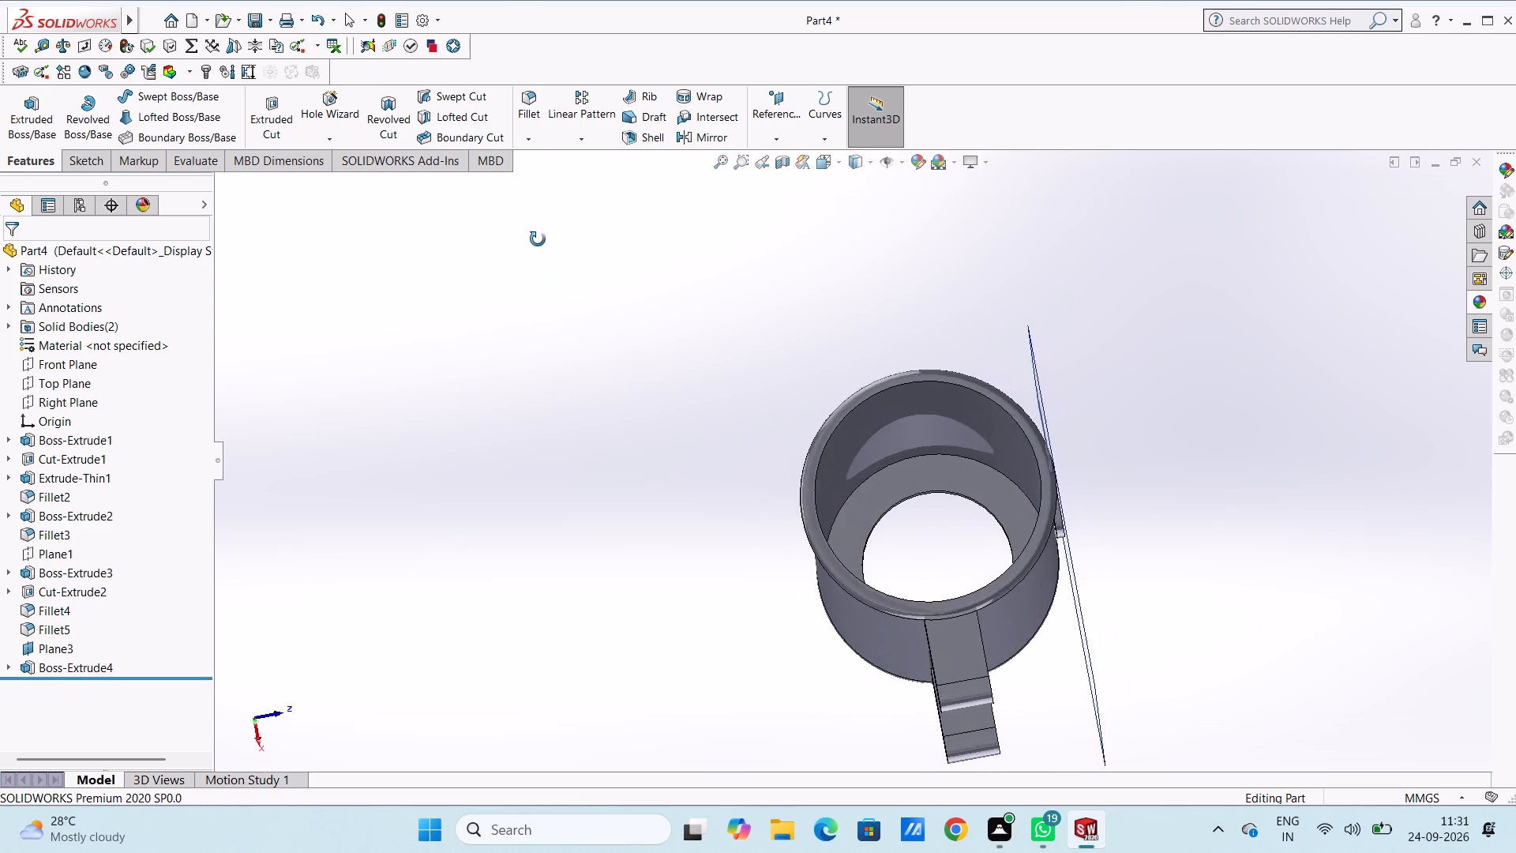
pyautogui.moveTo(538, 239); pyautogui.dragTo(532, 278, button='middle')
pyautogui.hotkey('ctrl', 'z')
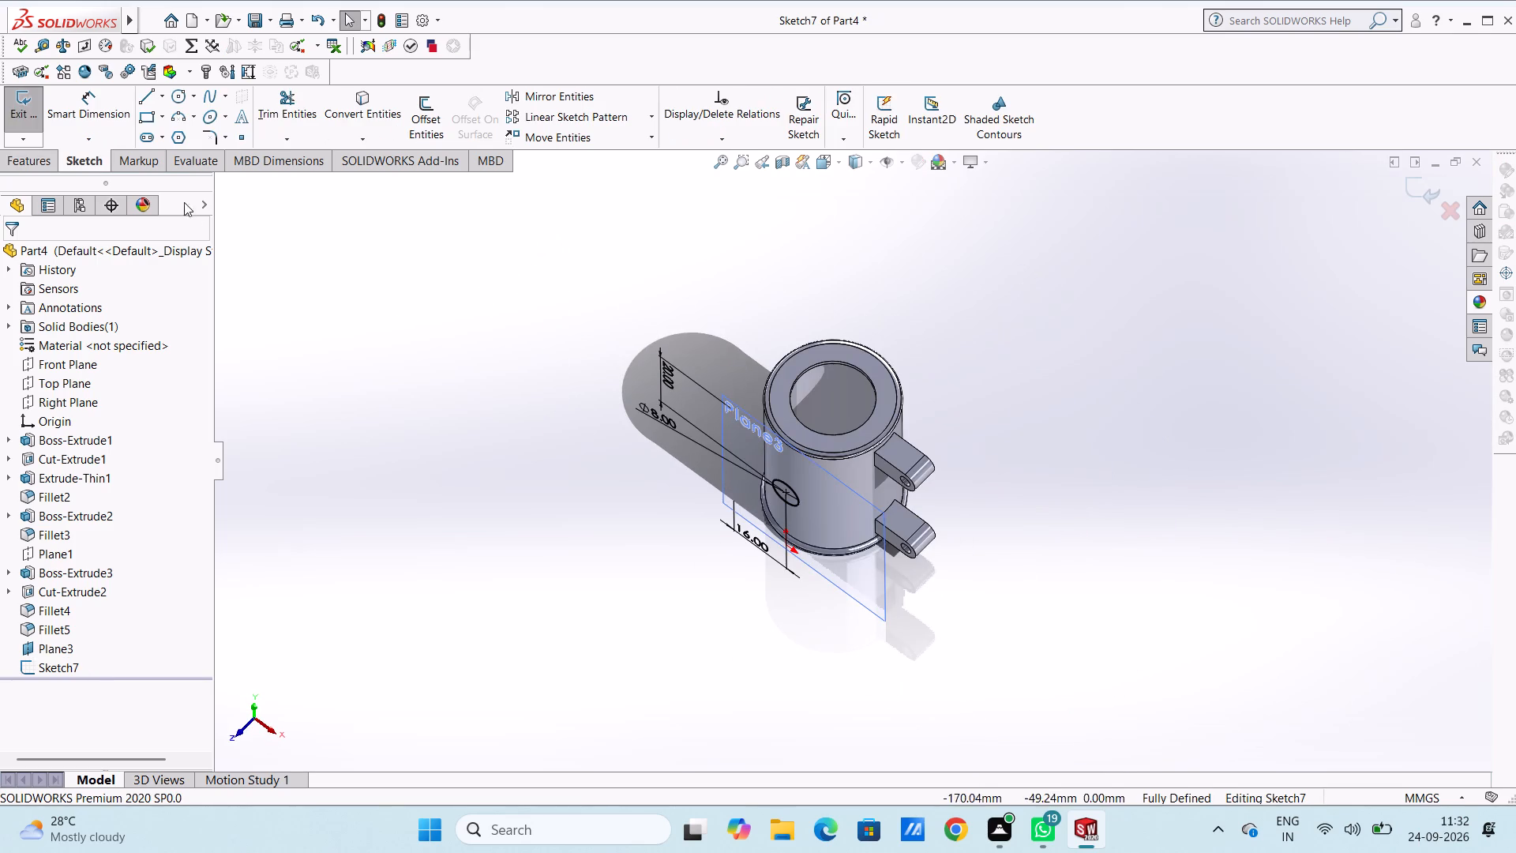
# Extrude the 8 mm circle as a blind boss 2 mm deep, reversed toward the tube, with the result merged.
pyautogui.click(39, 171)
pyautogui.click(32, 130)
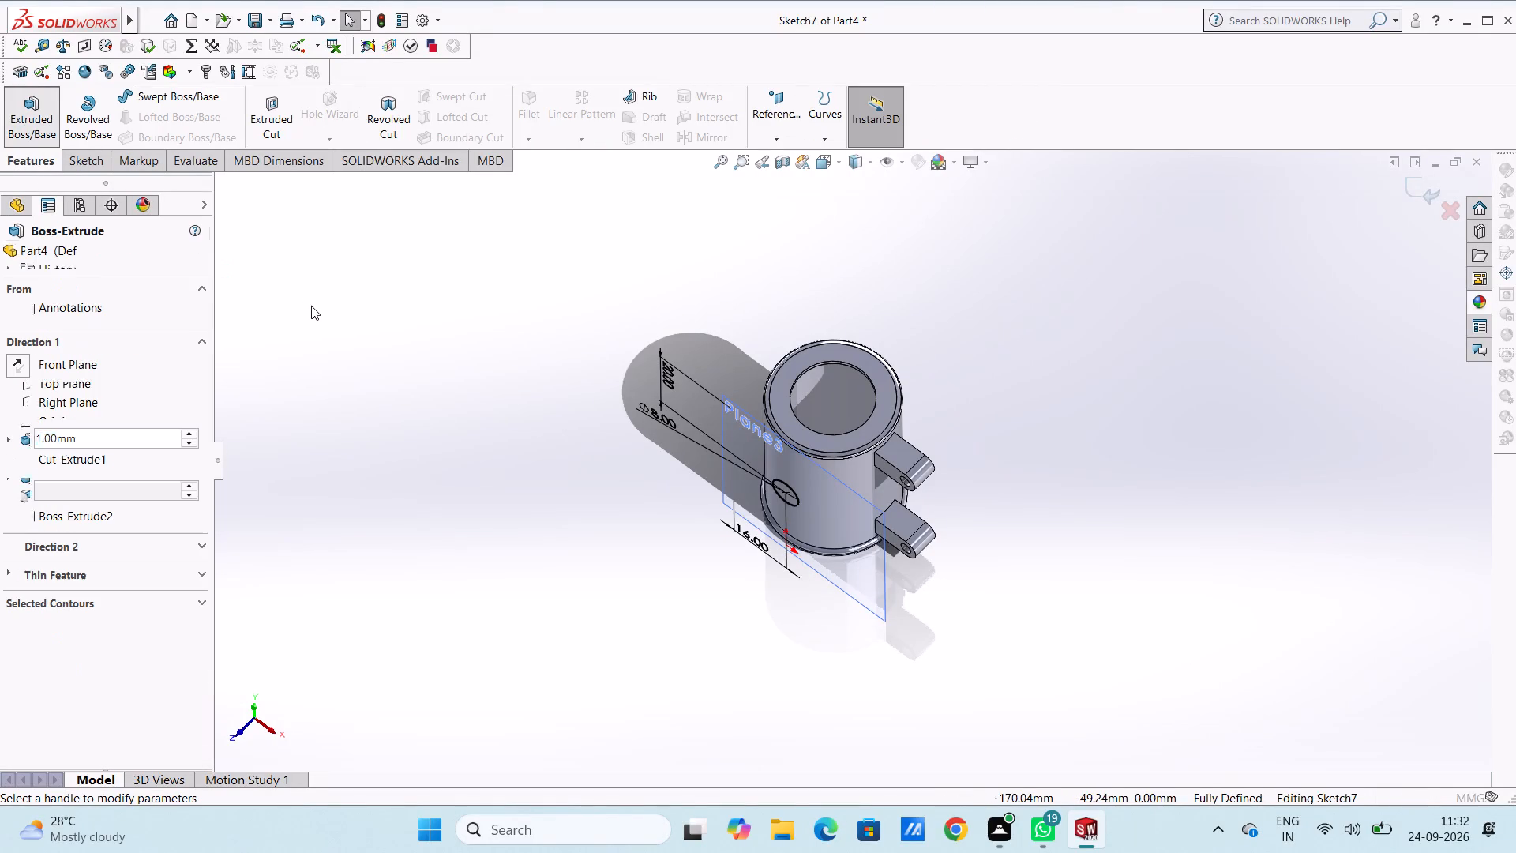
pyautogui.click(13, 370)
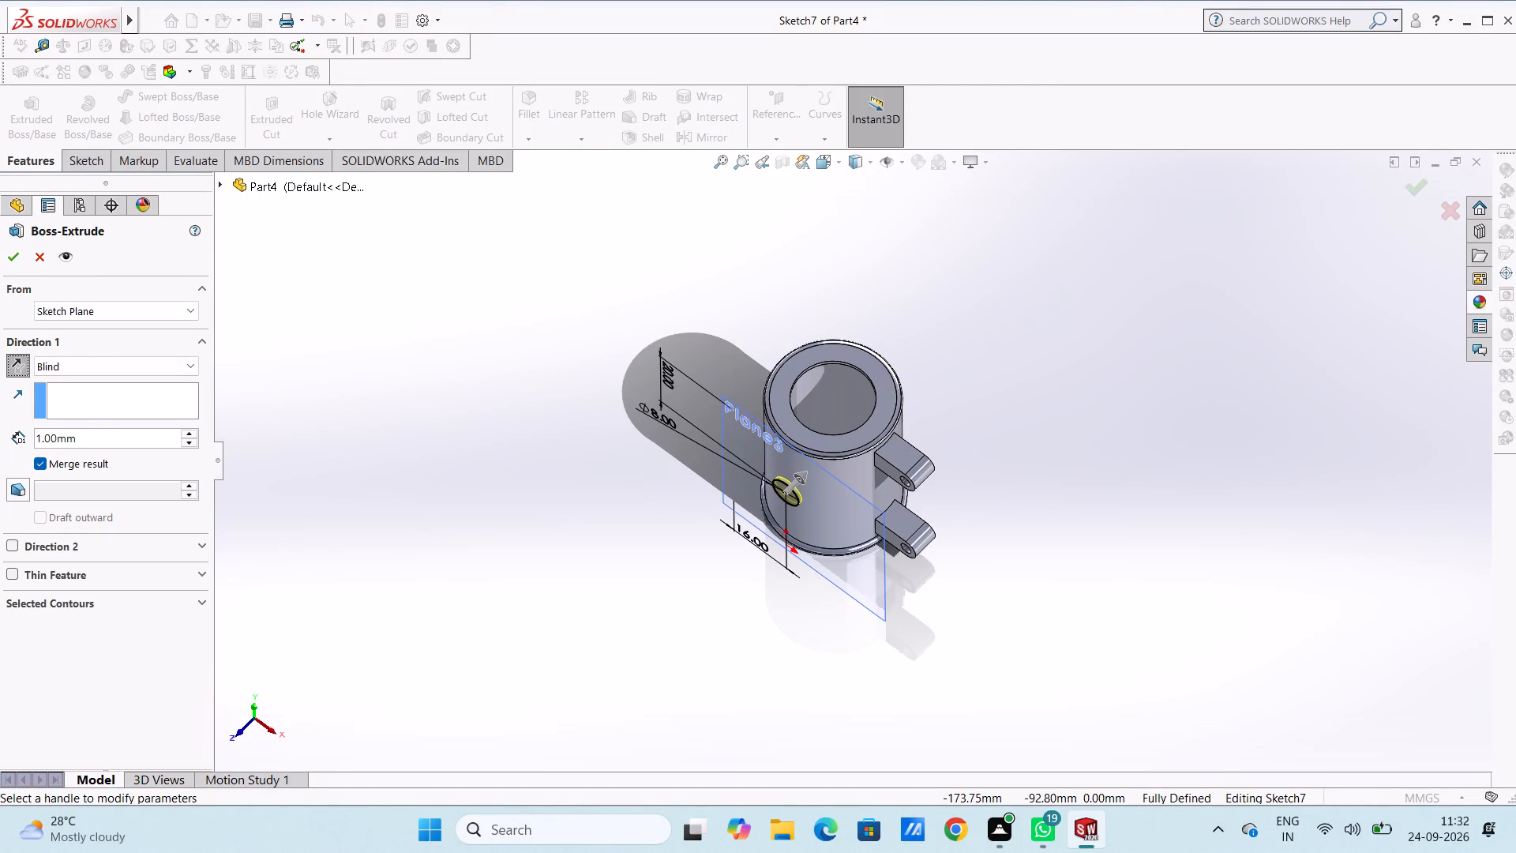
pyautogui.doubleClick(102, 440)
pyautogui.press('2')
pyautogui.press('Return')
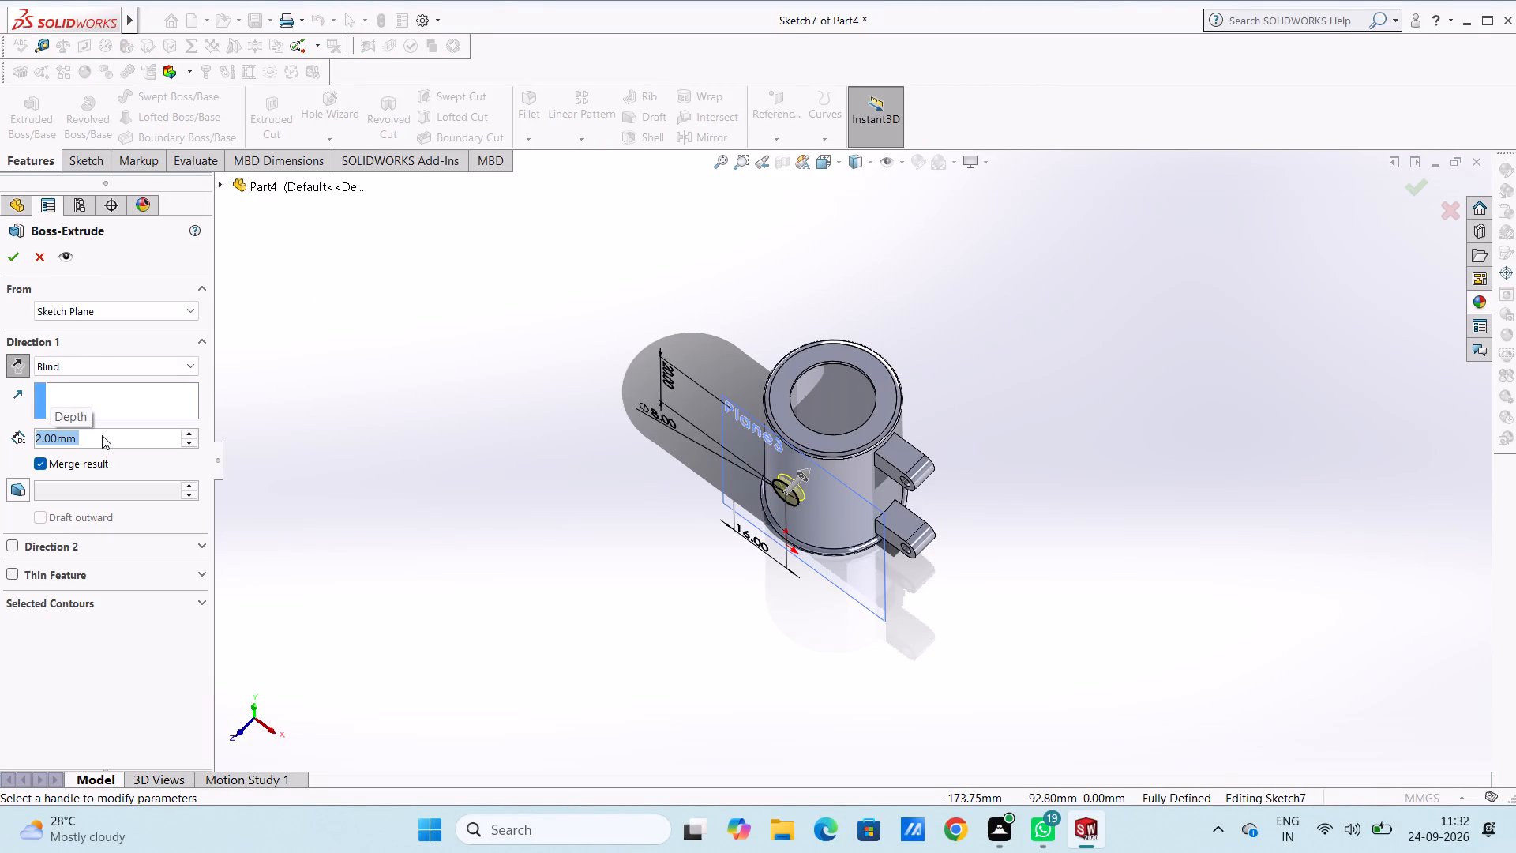
pyautogui.click(16, 265)
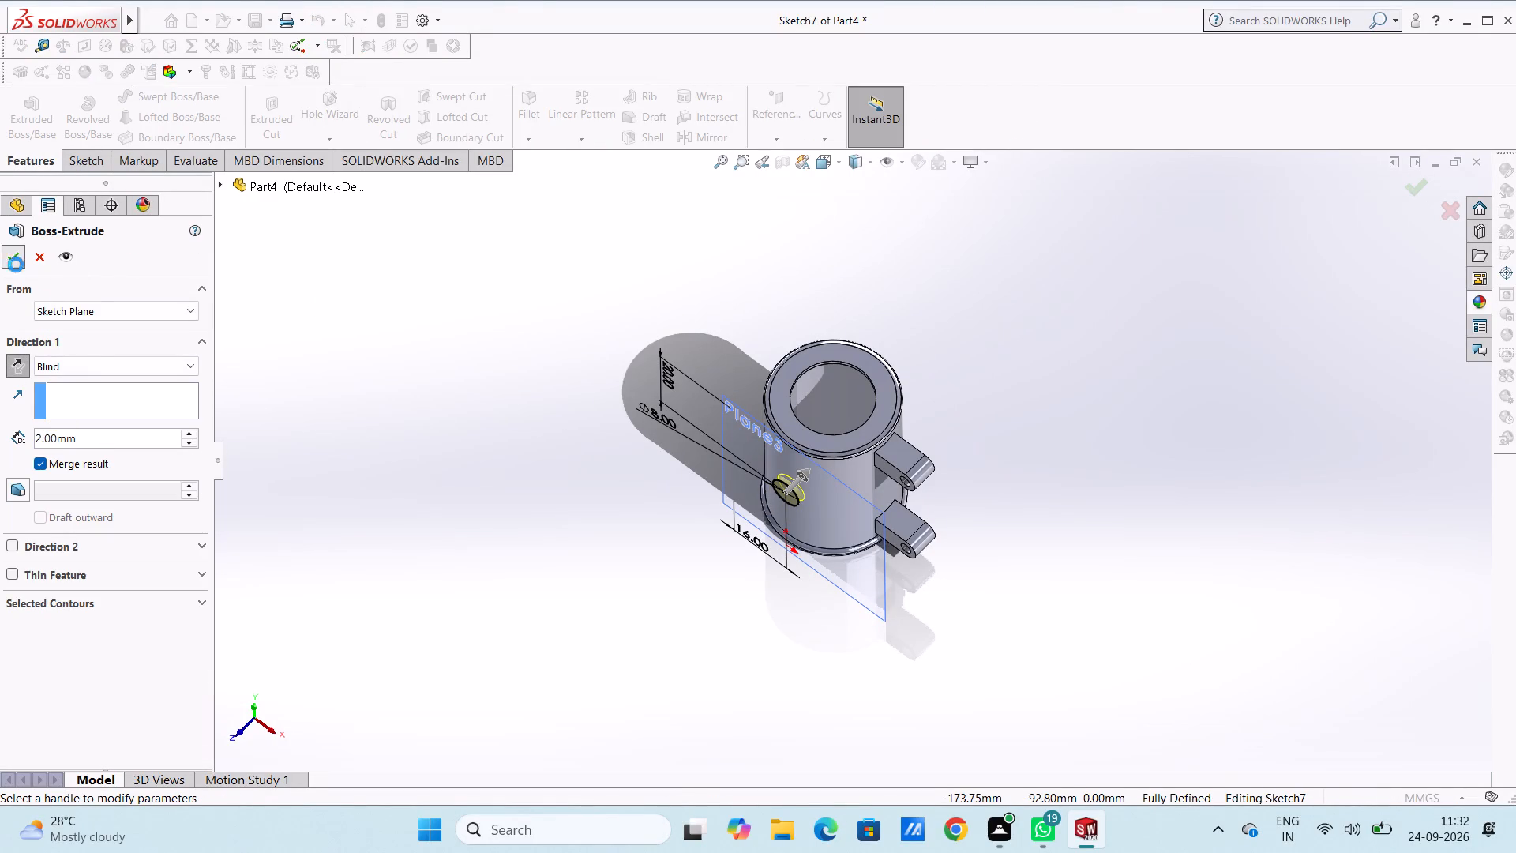
# Examine from several sides how the circular boss meets the tube's outer wall.
pyautogui.moveTo(521, 466); pyautogui.dragTo(469, 499, button='middle')
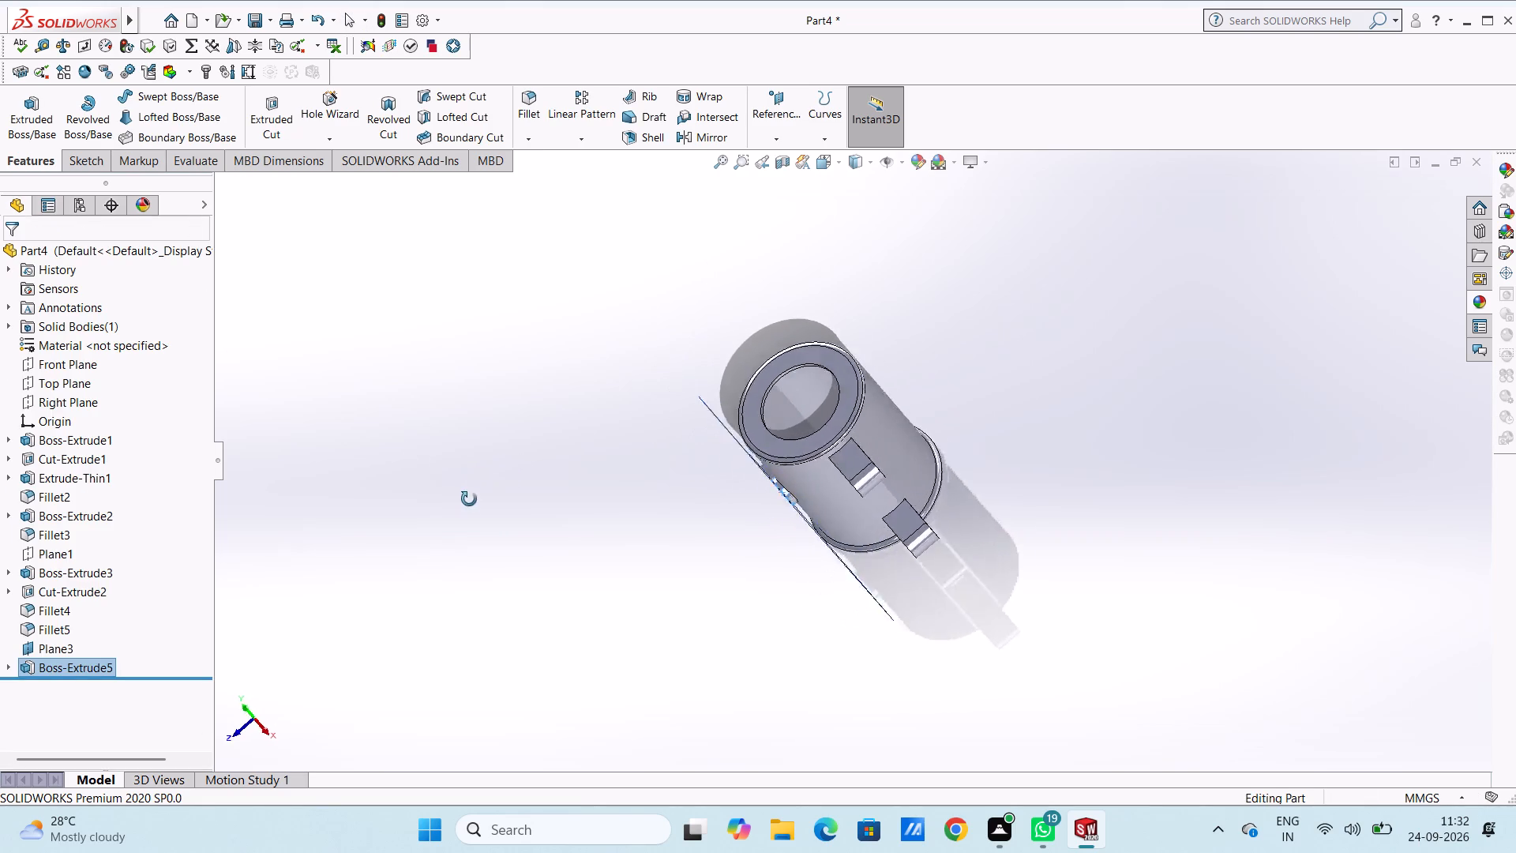
pyautogui.moveTo(469, 499); pyautogui.dragTo(512, 667, button='middle')
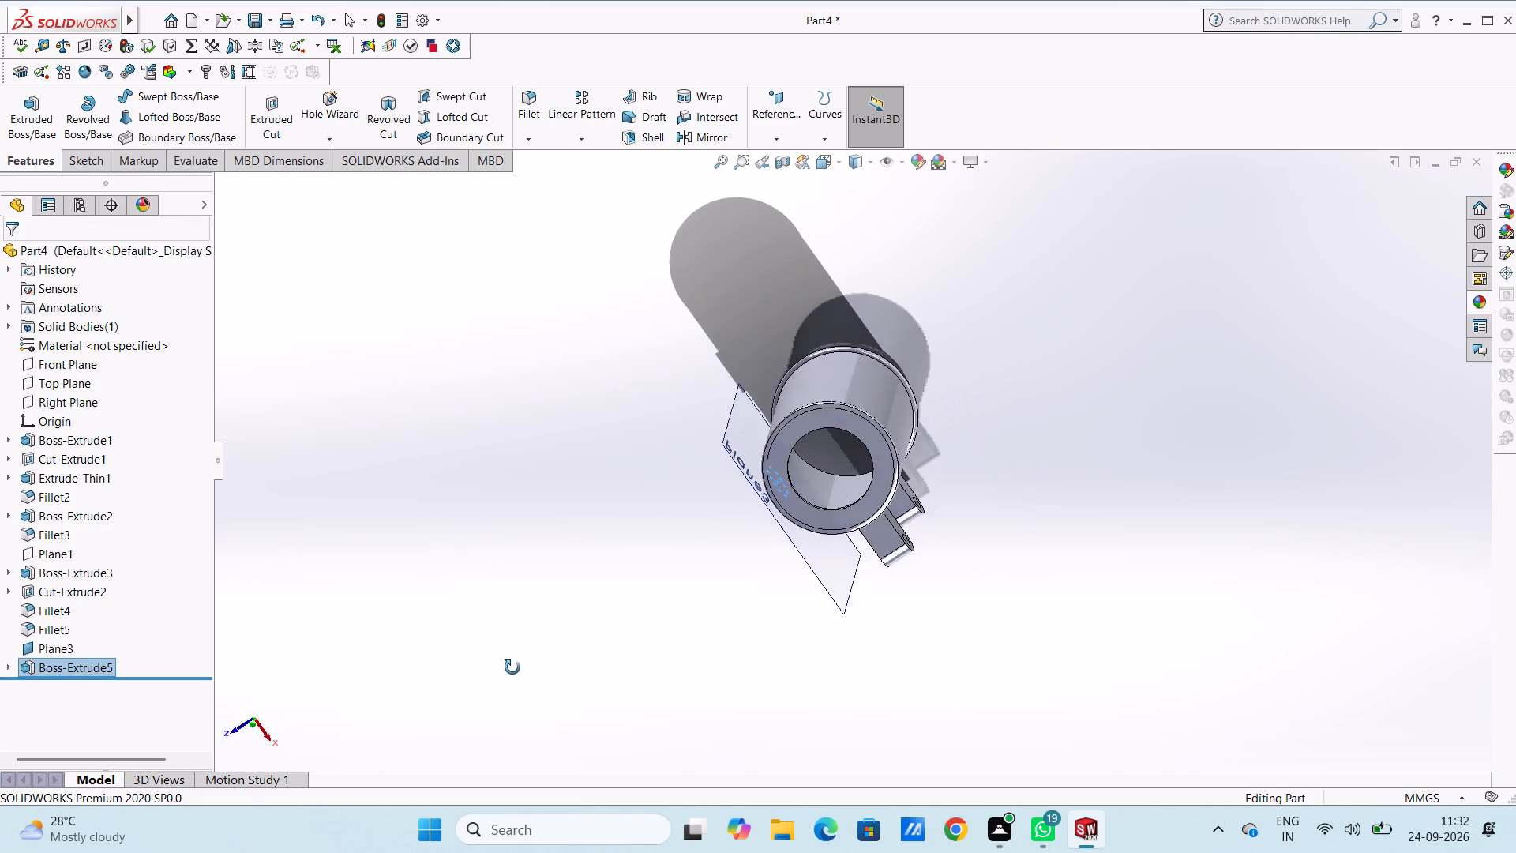
pyautogui.moveTo(512, 667); pyautogui.dragTo(554, 753, button='middle')
pyautogui.moveTo(678, 509); pyautogui.dragTo(631, 564, button='middle')
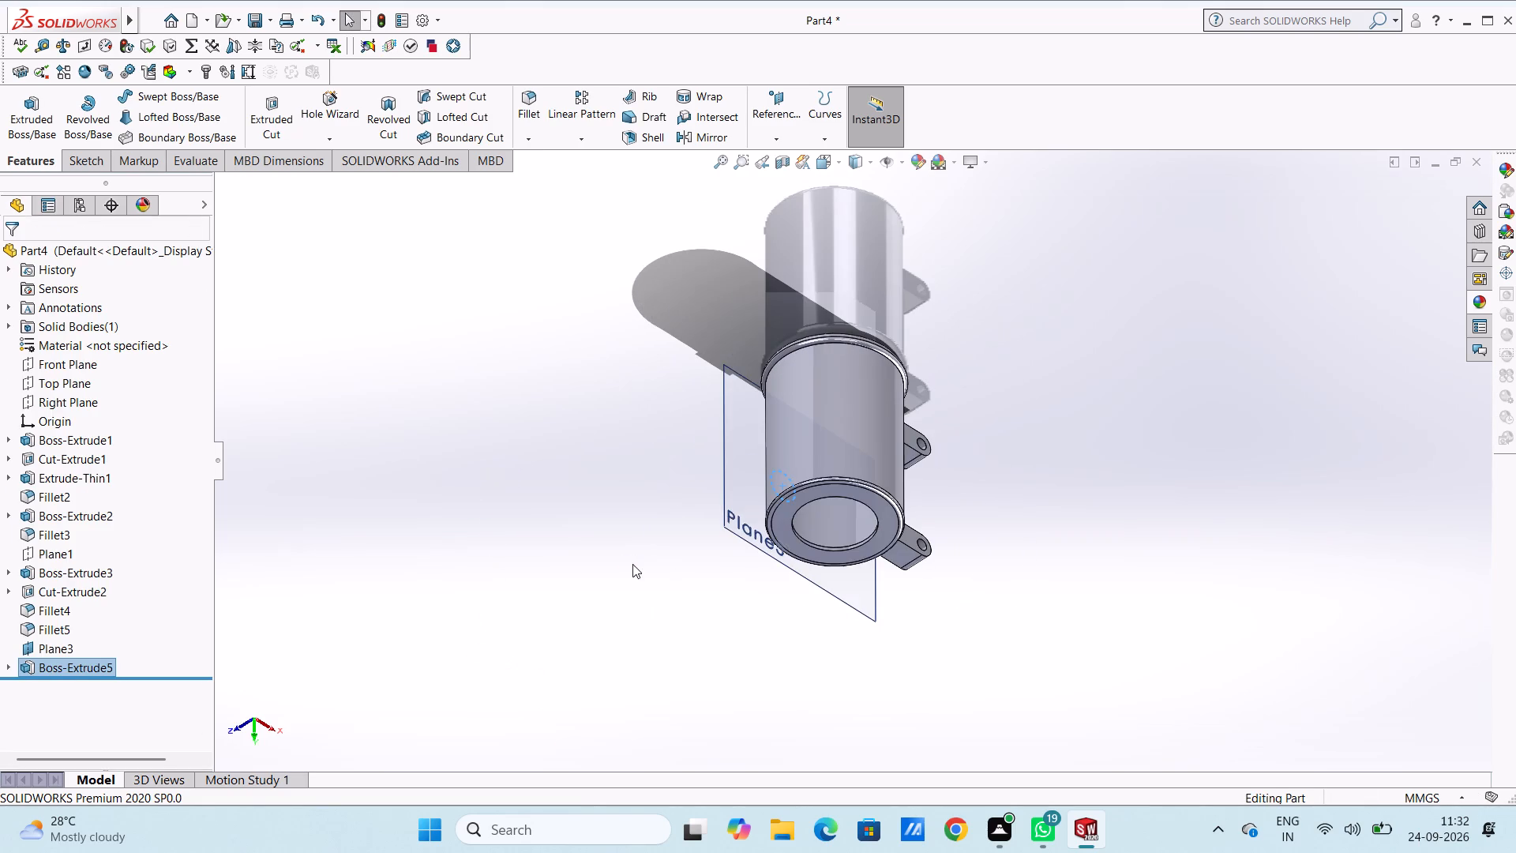
pyautogui.moveTo(756, 444); pyautogui.dragTo(787, 456, button='middle')
pyautogui.scroll(-5, 764, 496)
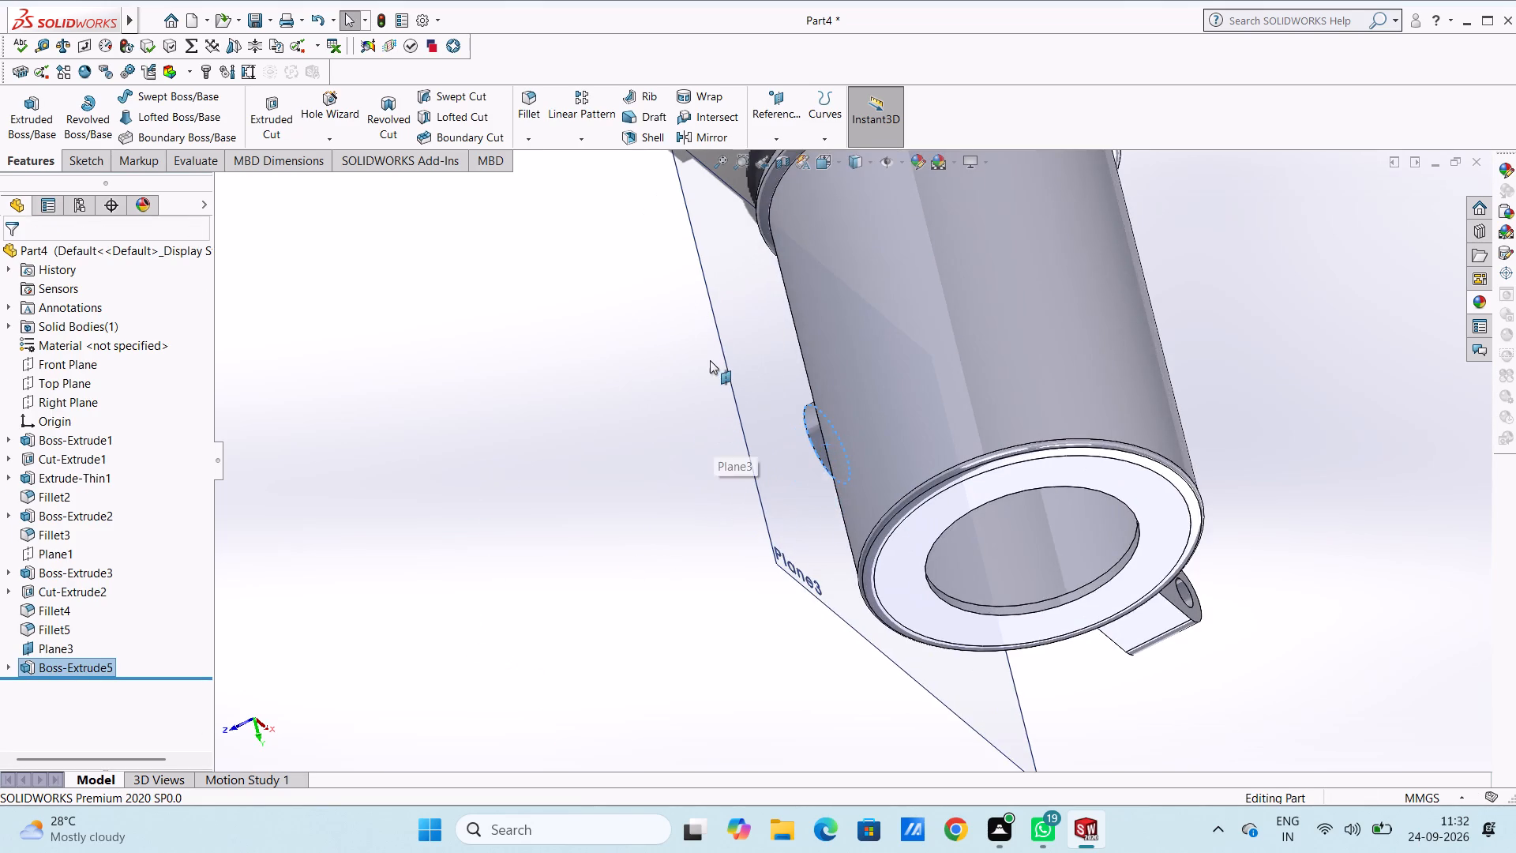
pyautogui.moveTo(710, 360); pyautogui.dragTo(930, 299, button='middle')
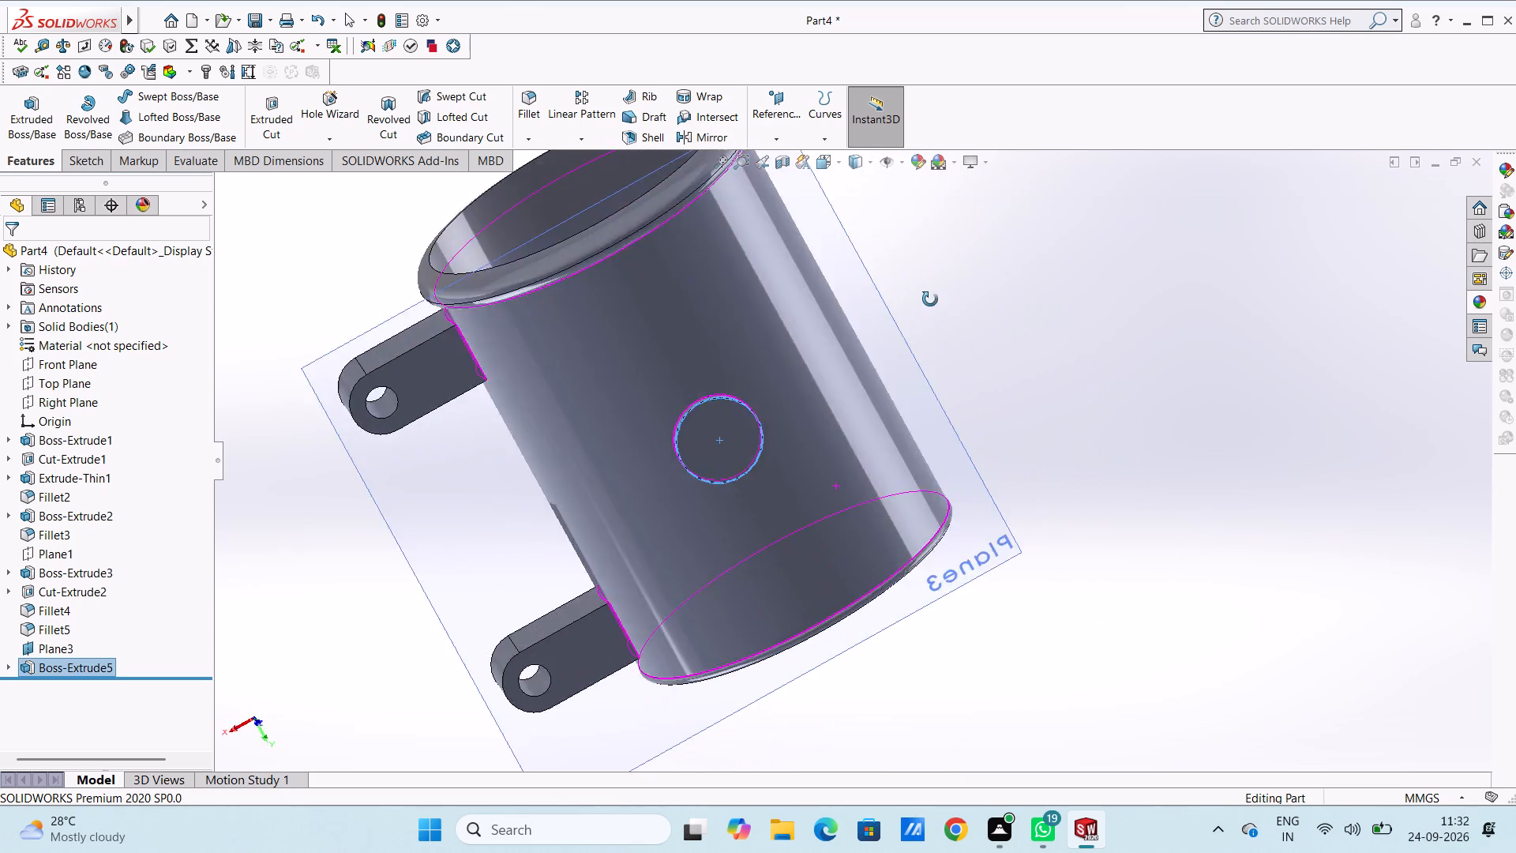
pyautogui.moveTo(930, 299); pyautogui.dragTo(725, 343, button='middle')
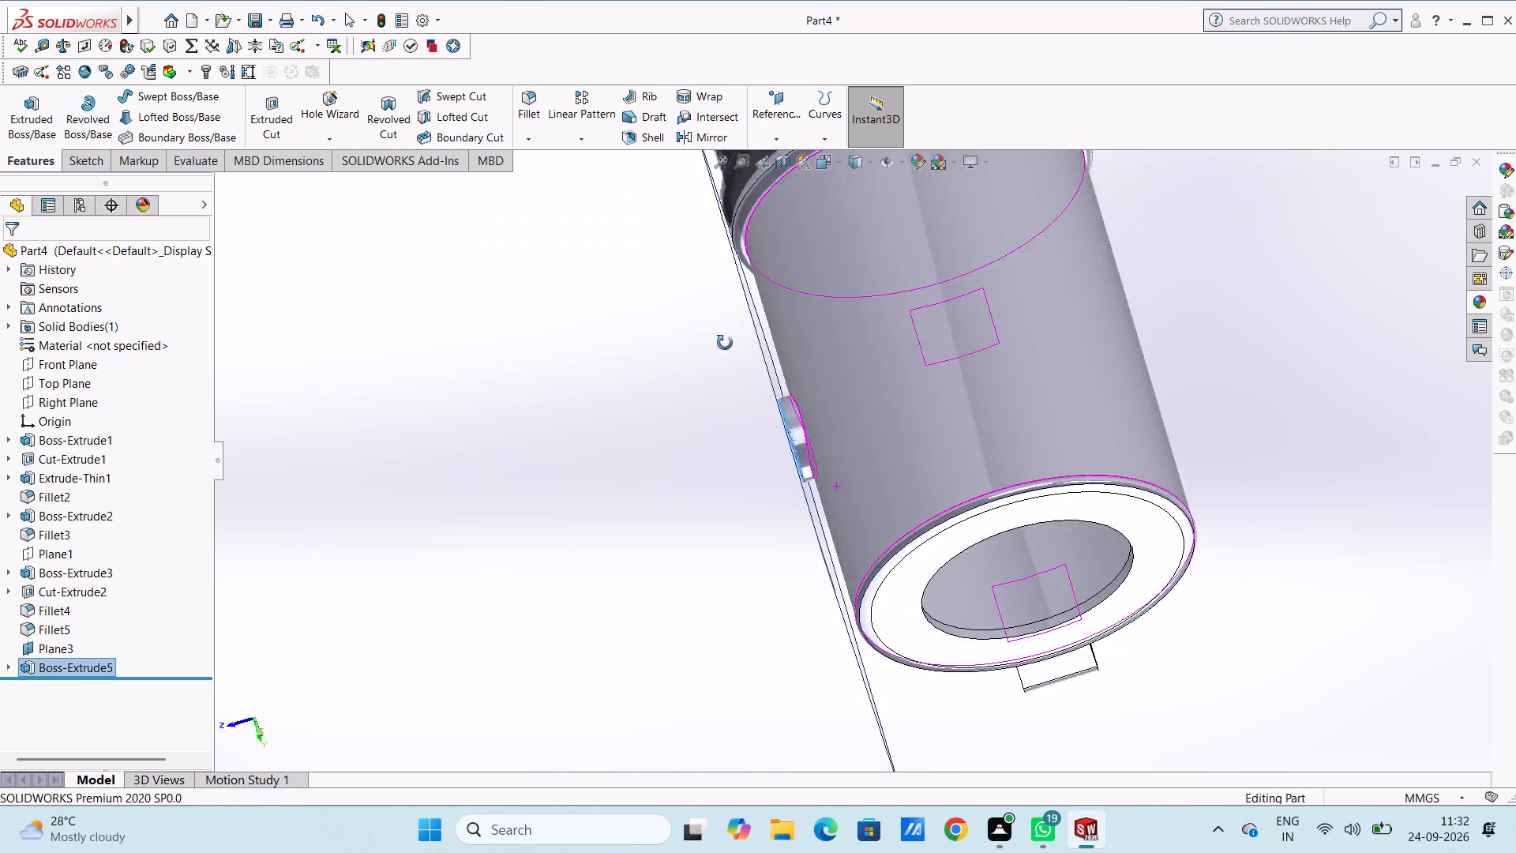
pyautogui.moveTo(725, 343); pyautogui.dragTo(644, 326, button='middle')
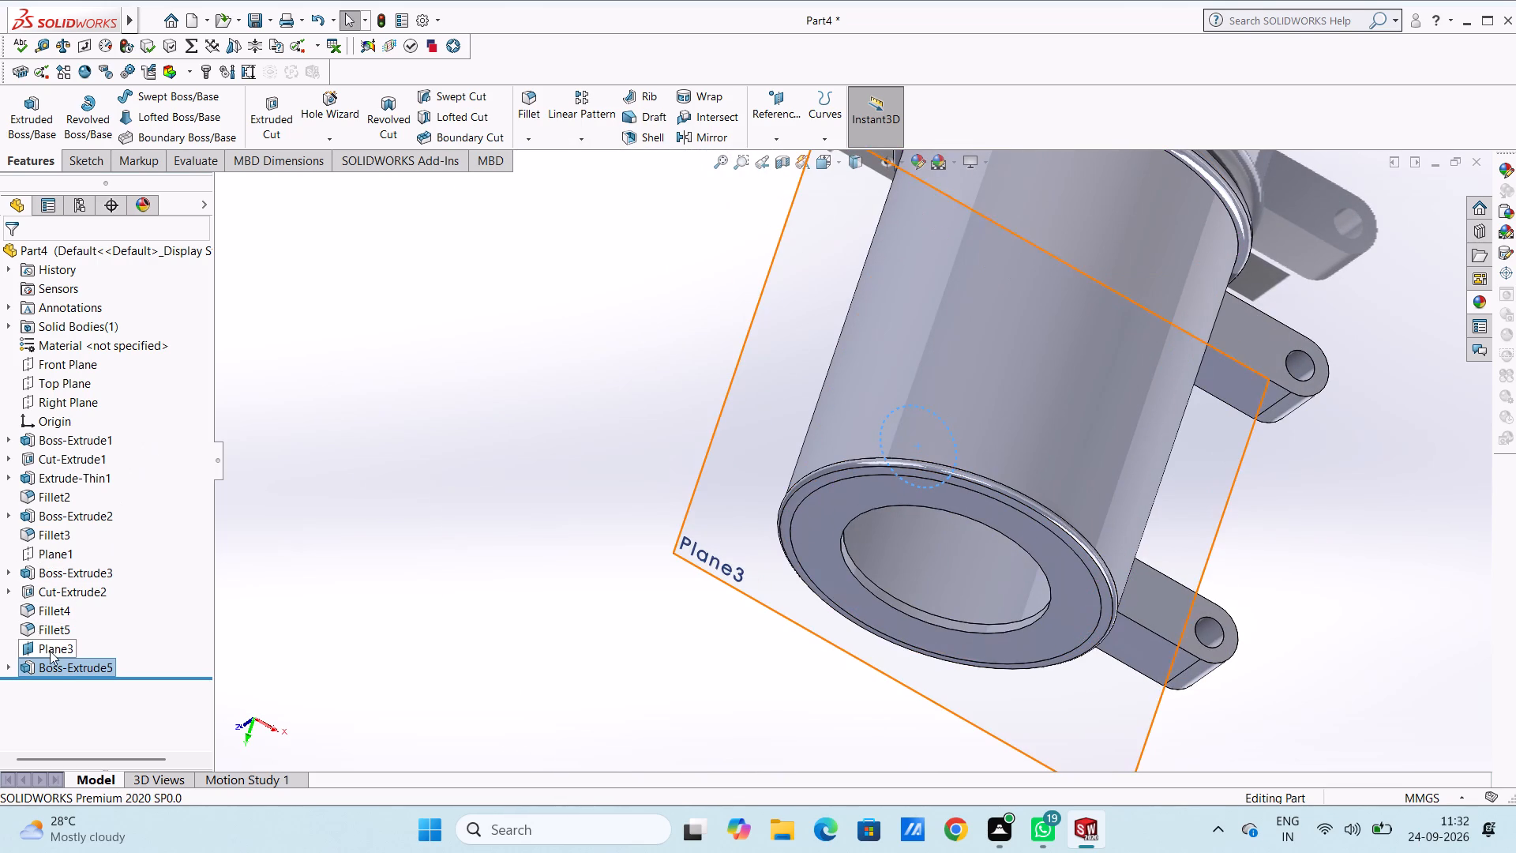
# Hide Plane3, the reference plane carrying the boss sketch.
pyautogui.click(159, 651)
pyautogui.click(74, 648)
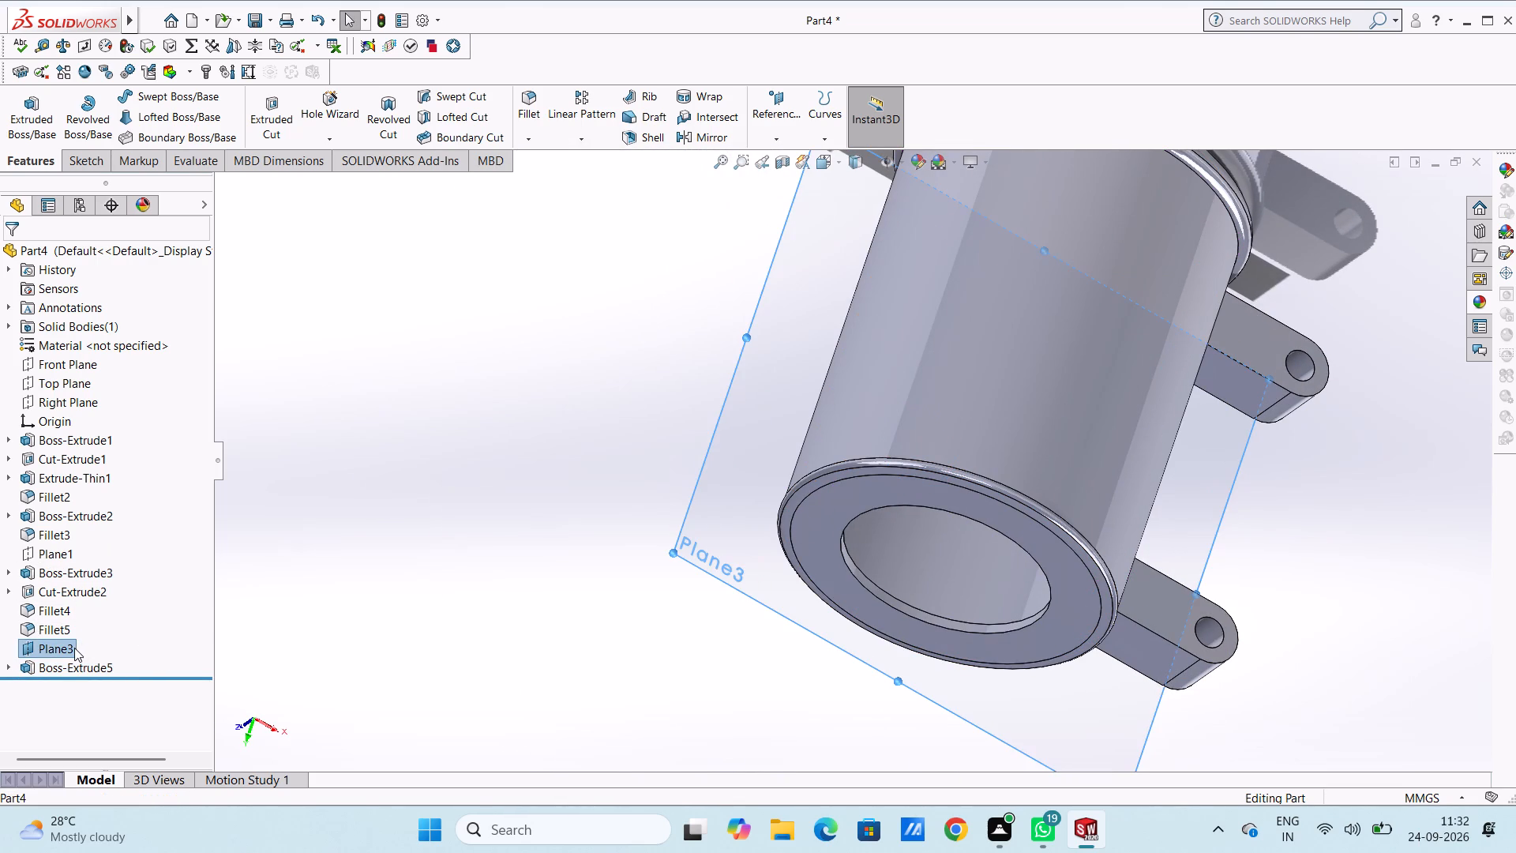
pyautogui.click(114, 629)
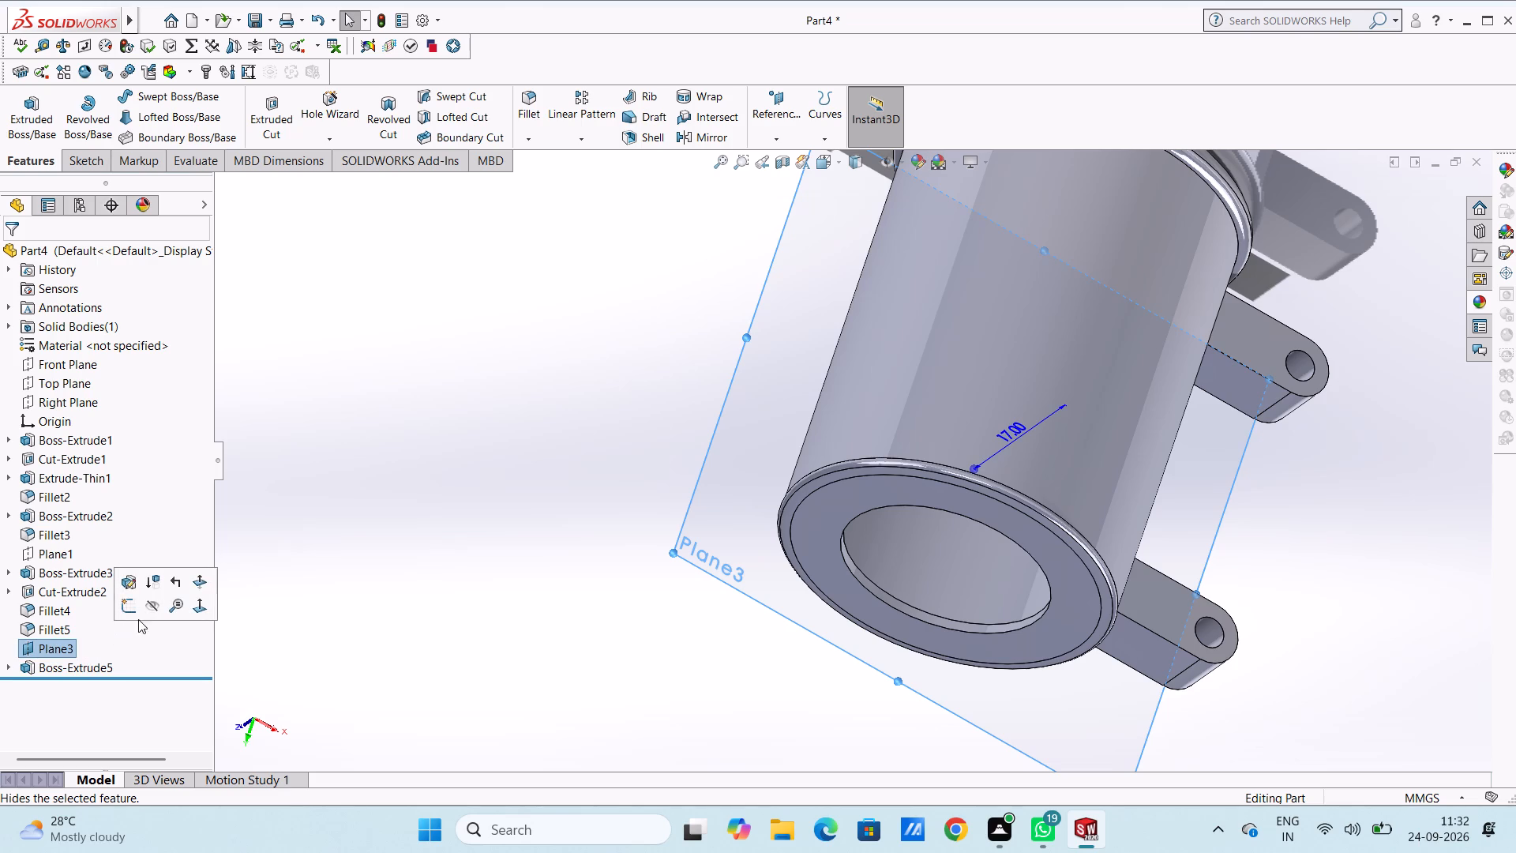
pyautogui.click(147, 611)
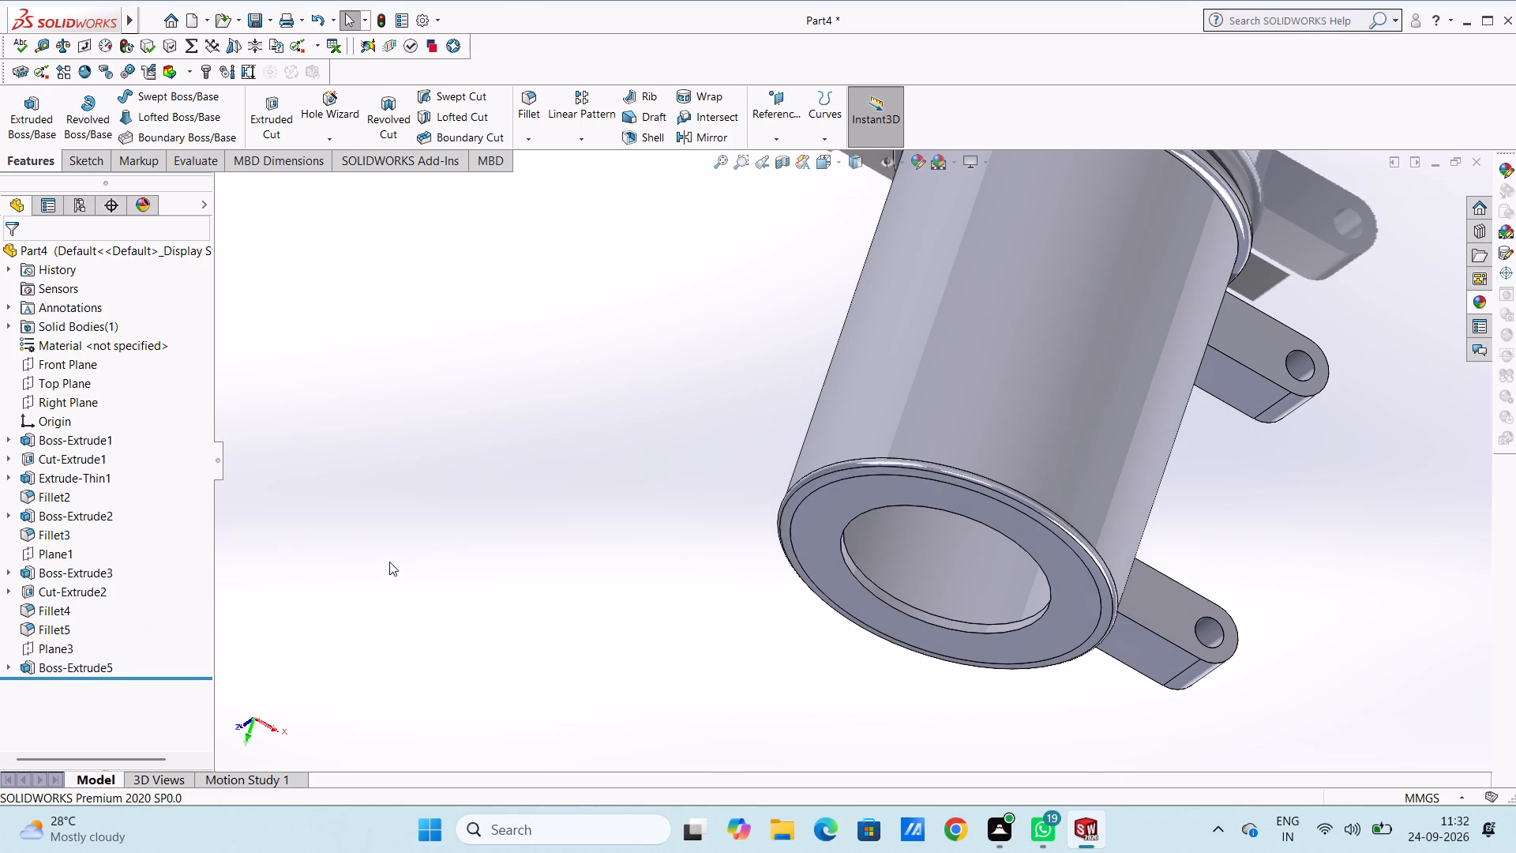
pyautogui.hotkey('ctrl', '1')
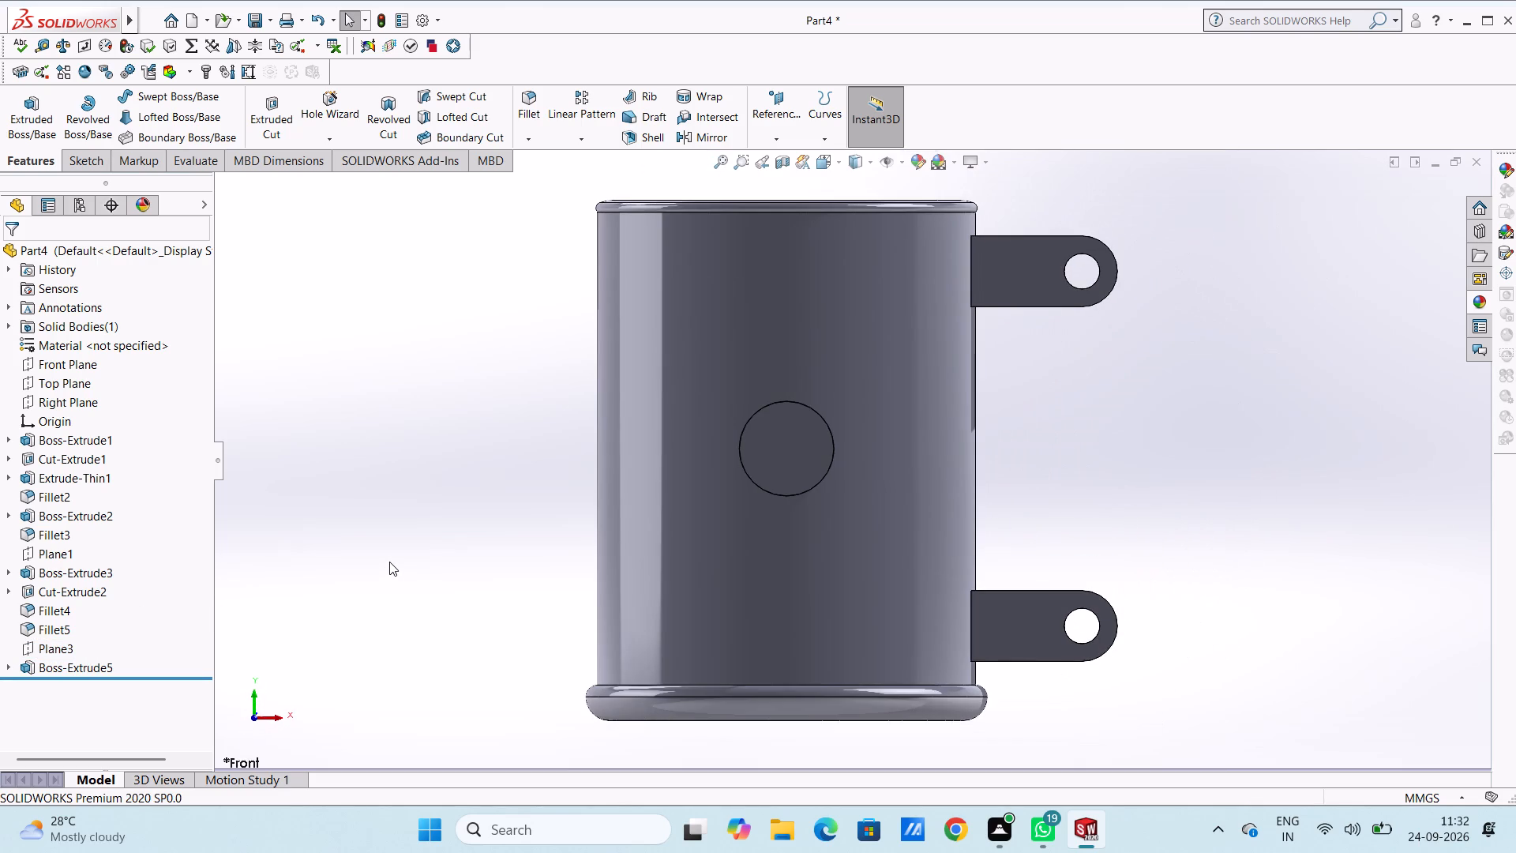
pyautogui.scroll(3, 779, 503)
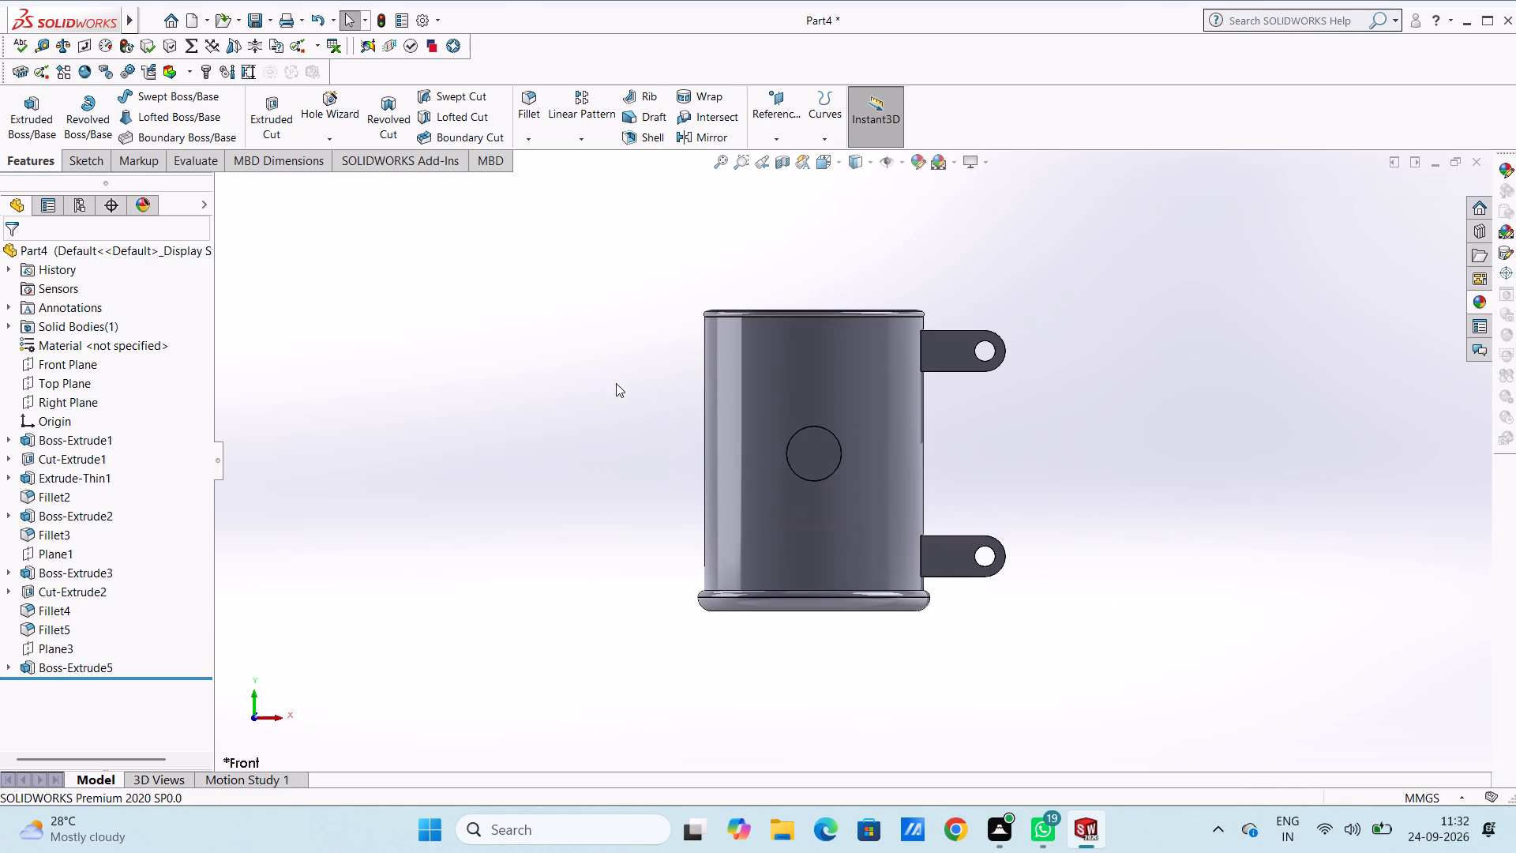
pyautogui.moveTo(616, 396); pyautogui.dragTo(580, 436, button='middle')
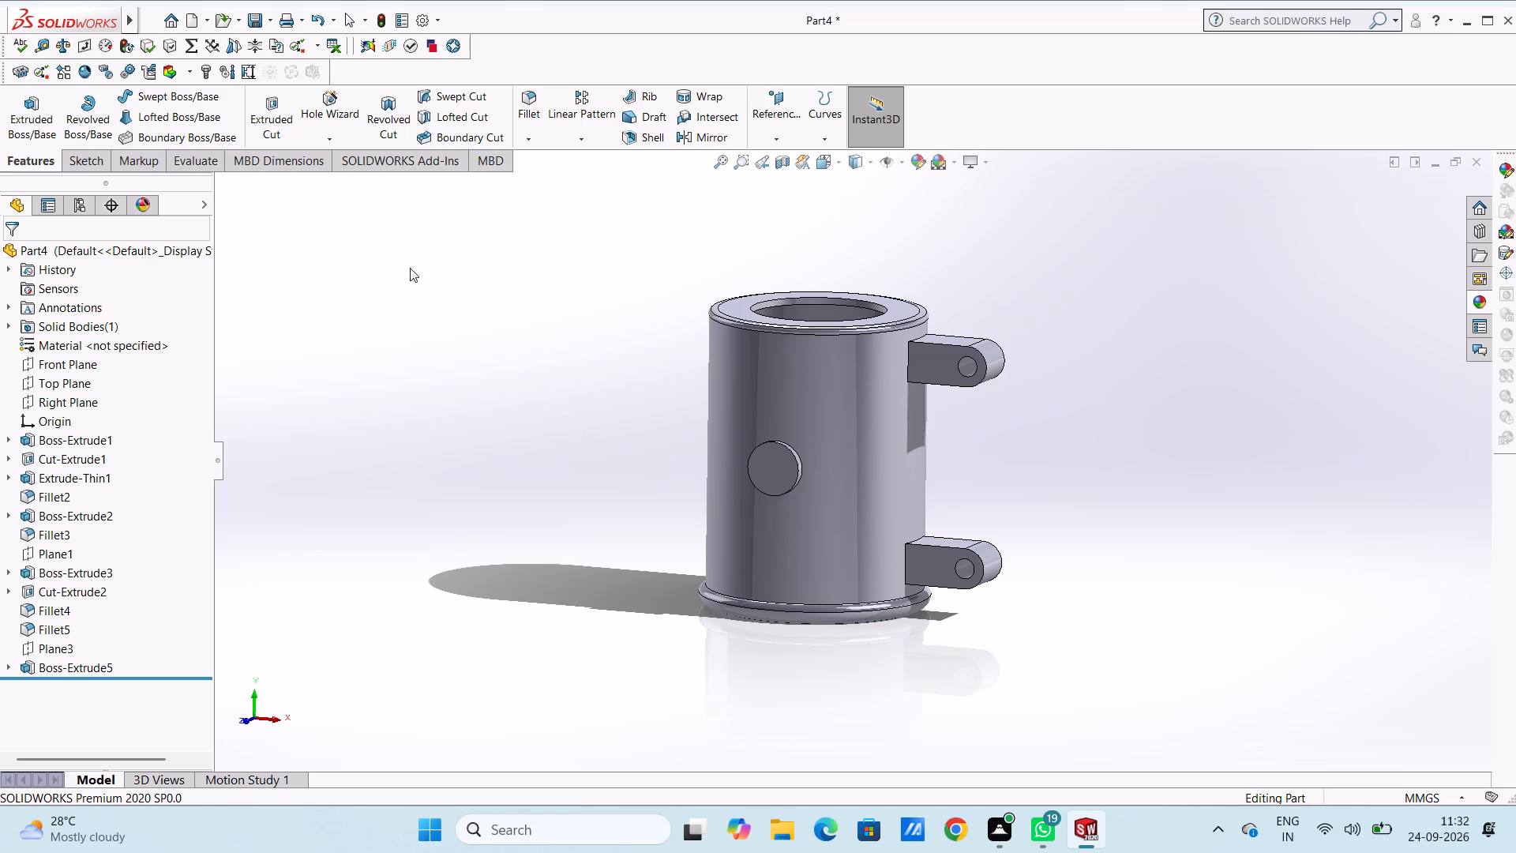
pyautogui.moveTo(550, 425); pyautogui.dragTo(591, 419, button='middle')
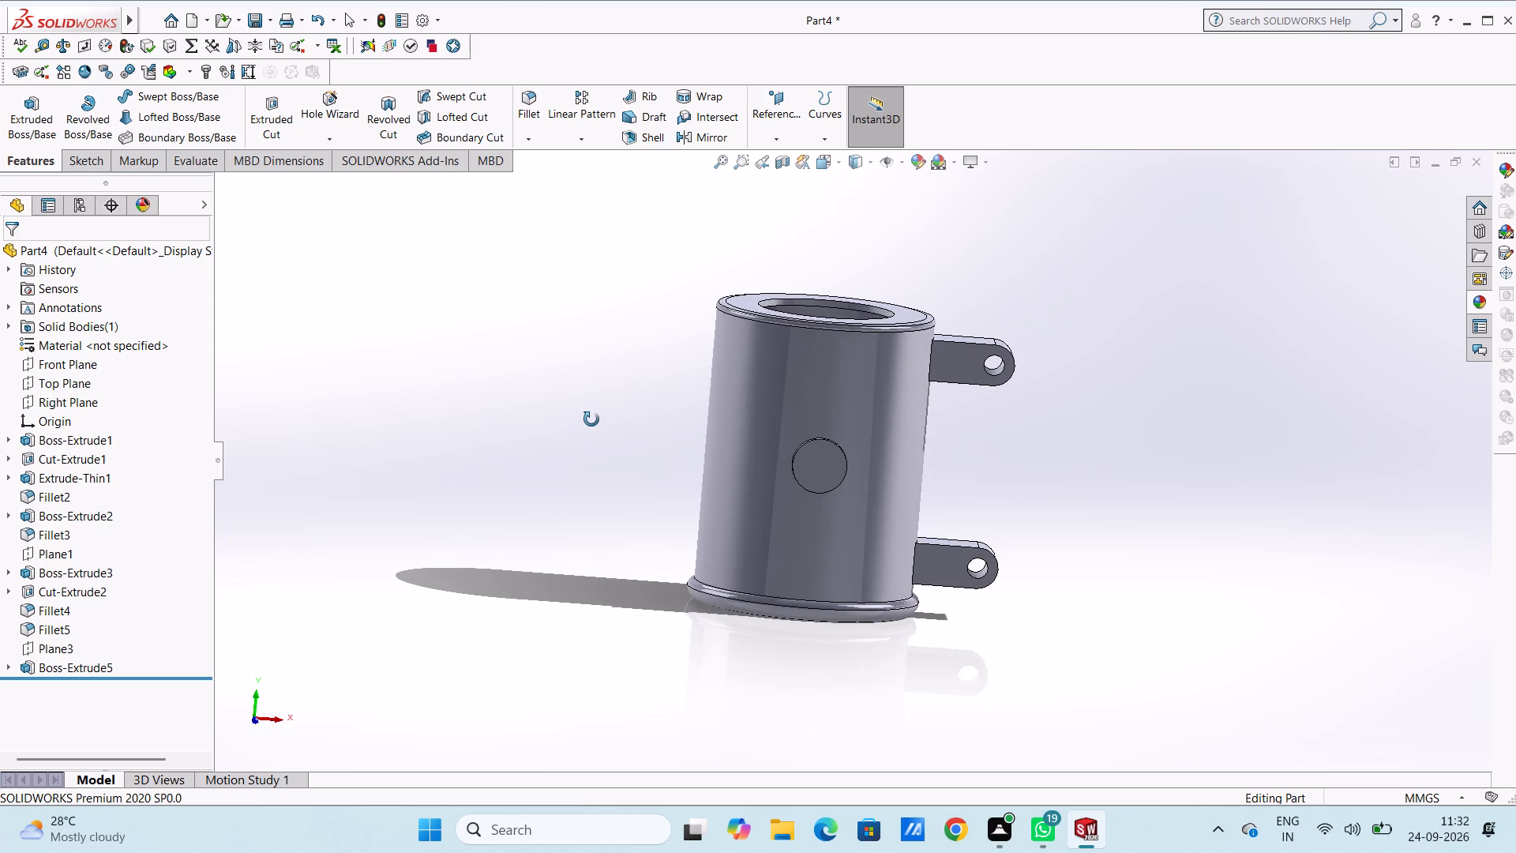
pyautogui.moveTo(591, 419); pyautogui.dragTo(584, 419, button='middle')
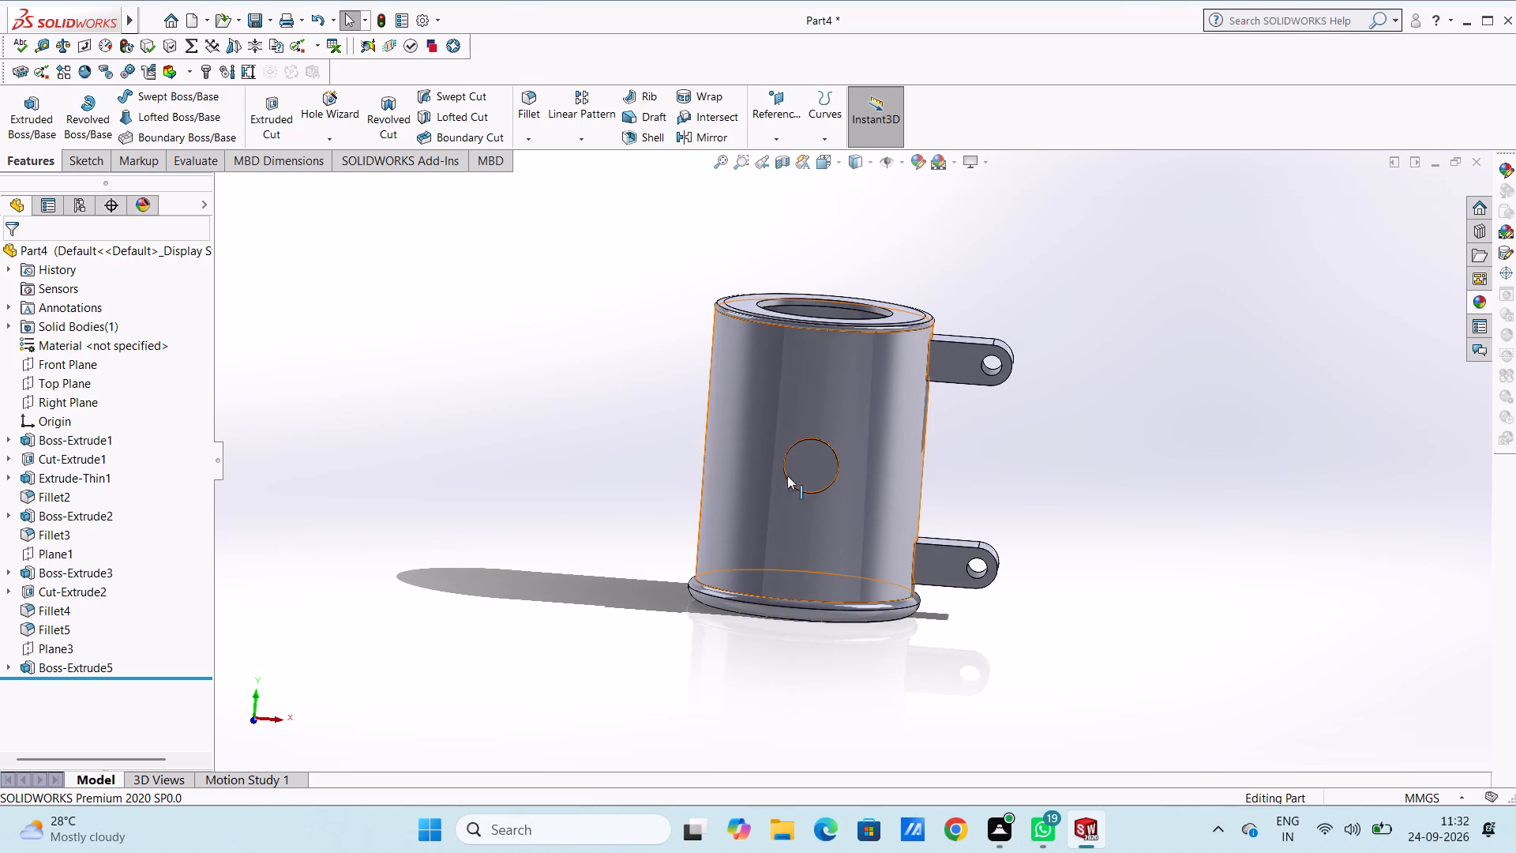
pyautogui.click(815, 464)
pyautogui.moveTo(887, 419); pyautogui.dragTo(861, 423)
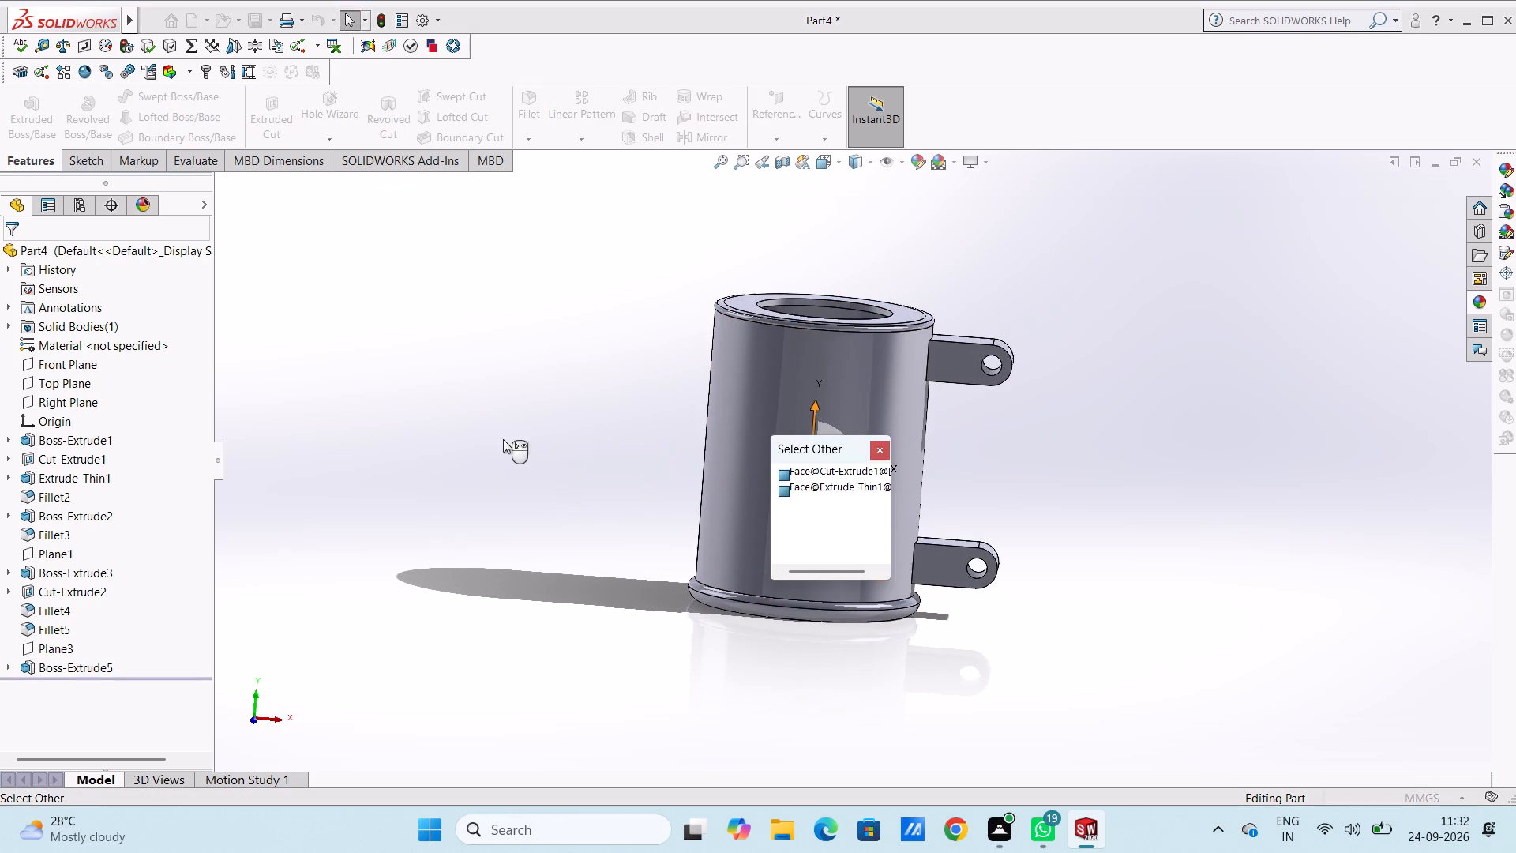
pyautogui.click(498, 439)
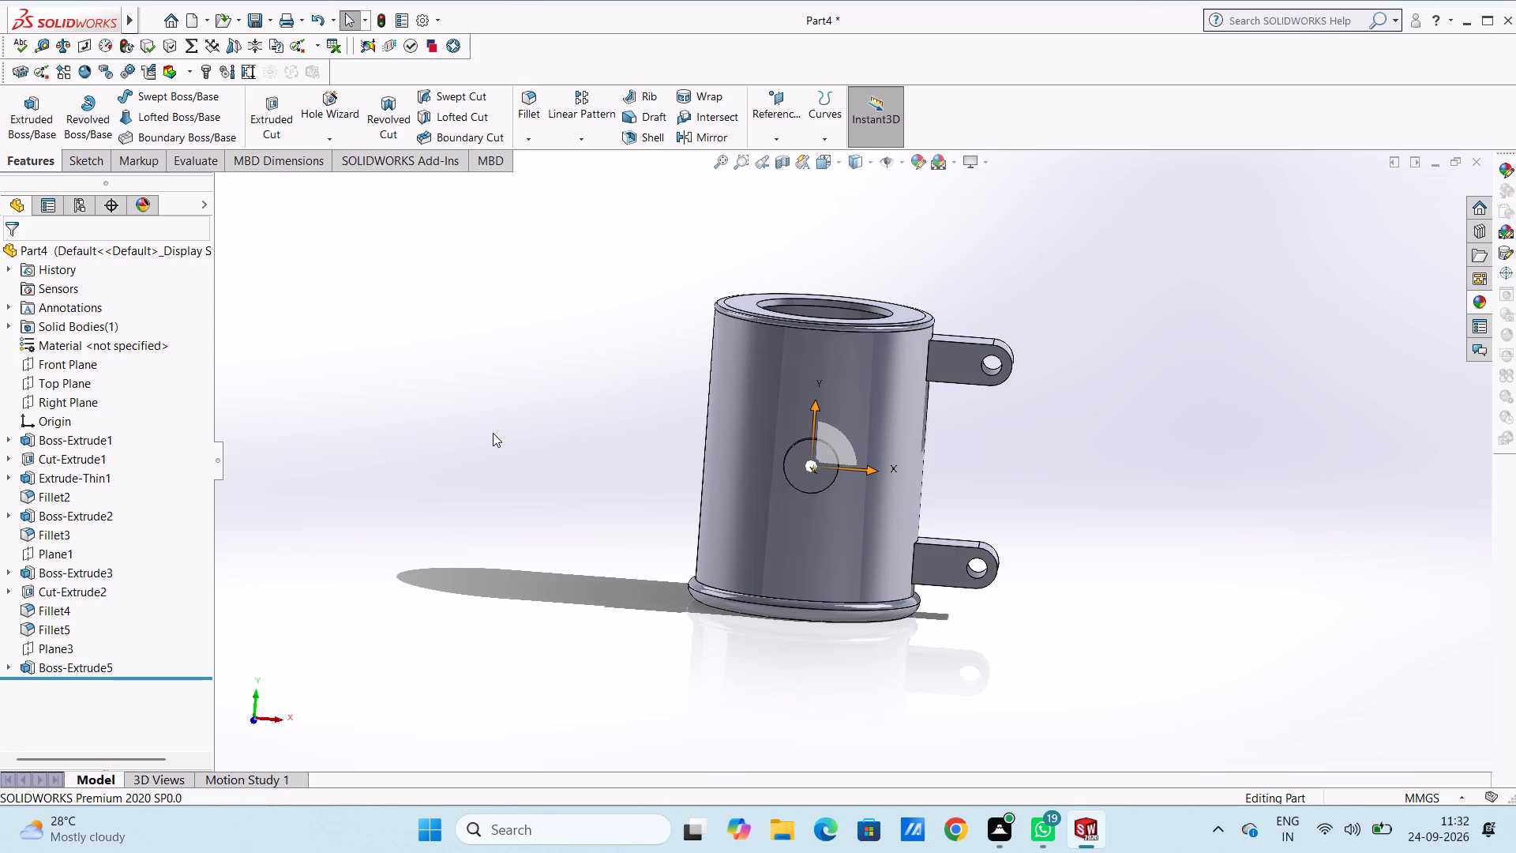
# Sketch a circle on the circular boss's front face, concentric with the boss and matching its outer edge.
pyautogui.hotkey('ctrl', '1')
pyautogui.click(458, 373)
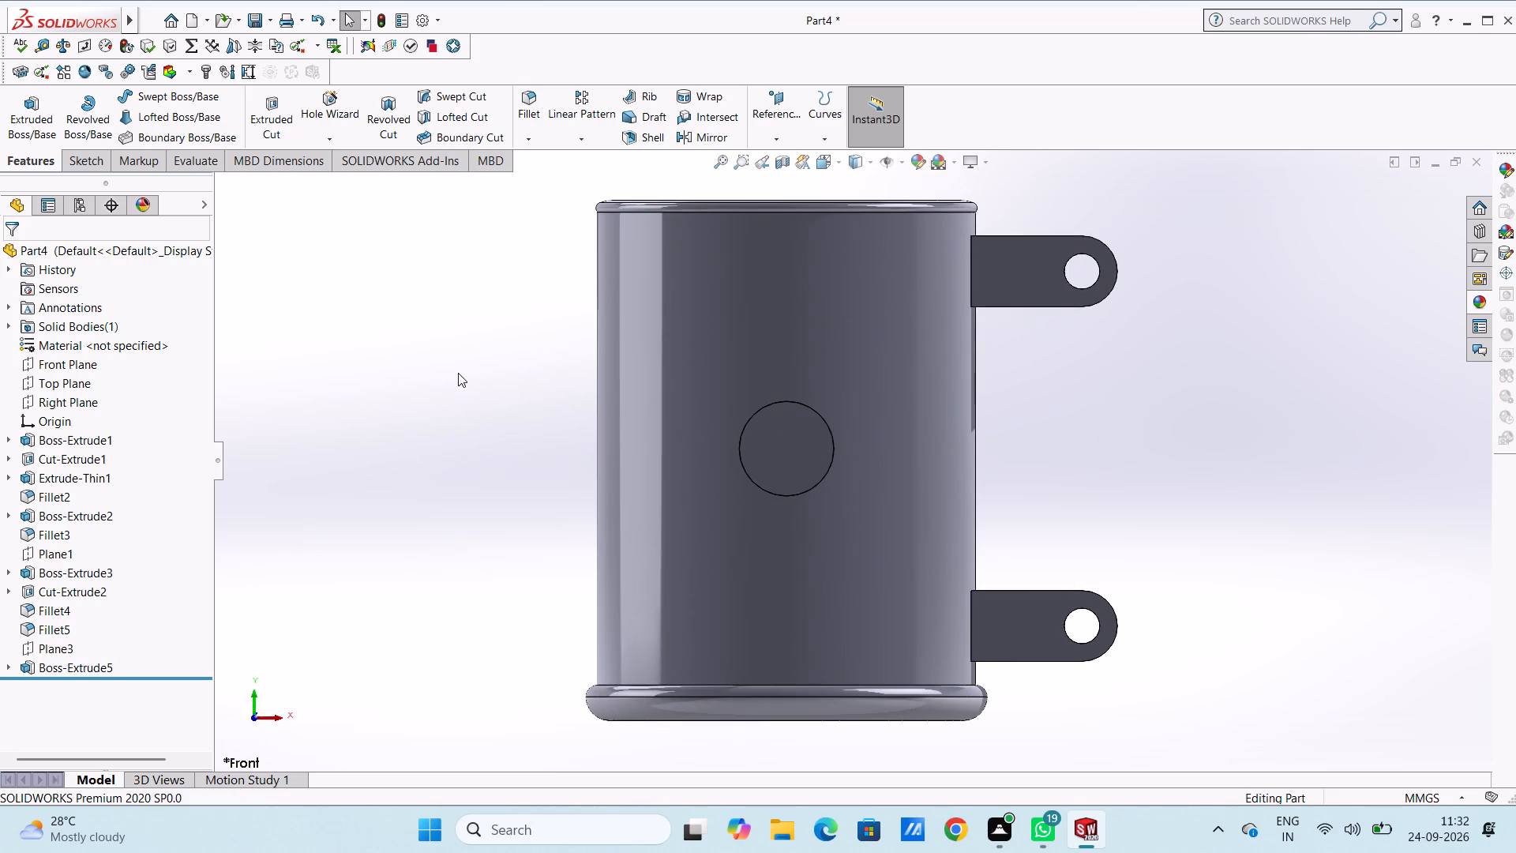
pyautogui.click(788, 440)
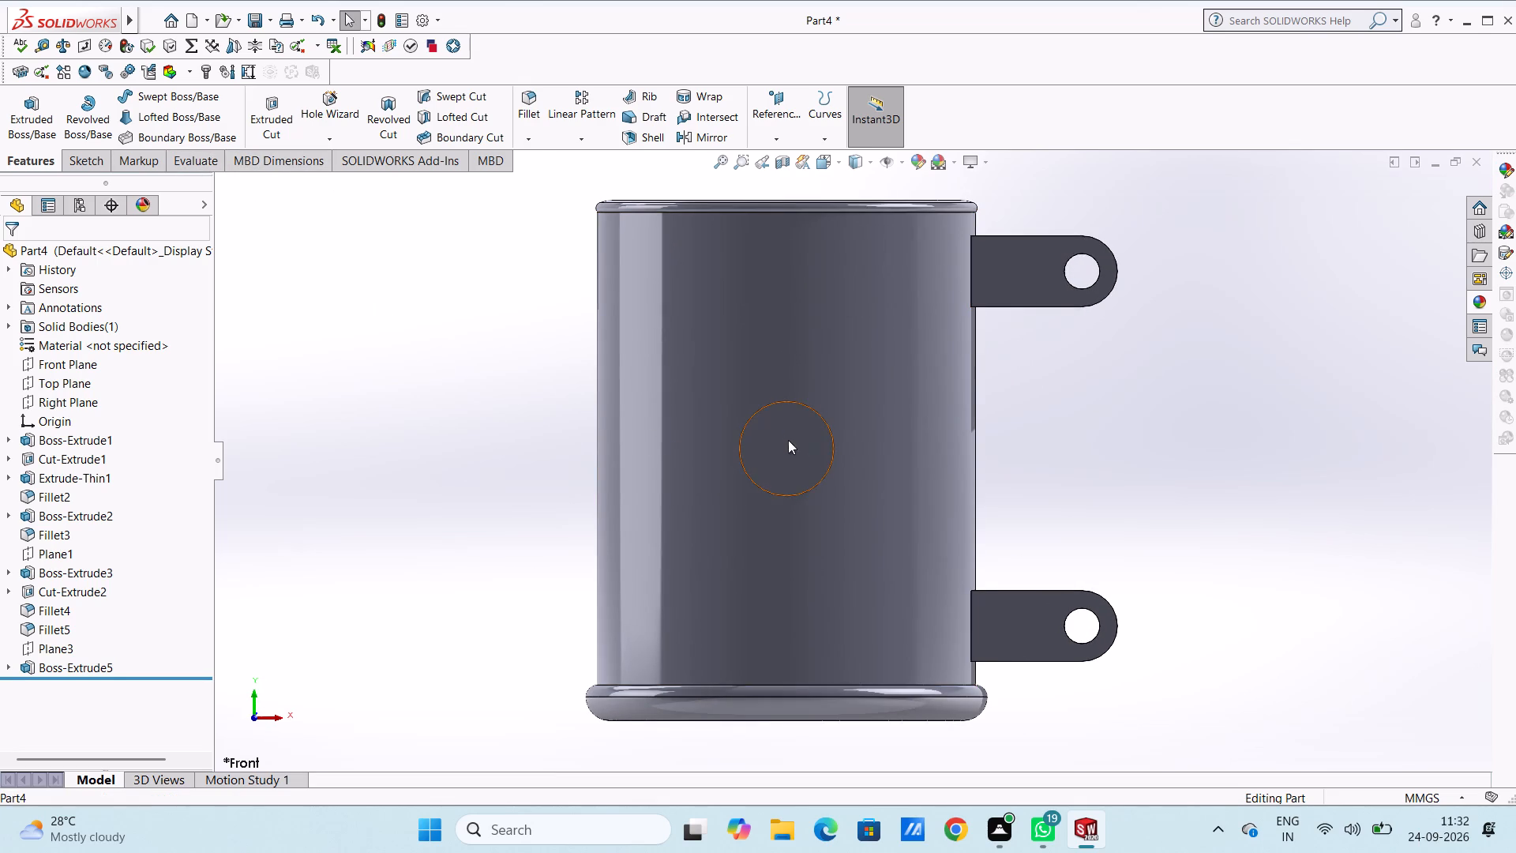
pyautogui.click(860, 397)
pyautogui.click(460, 389)
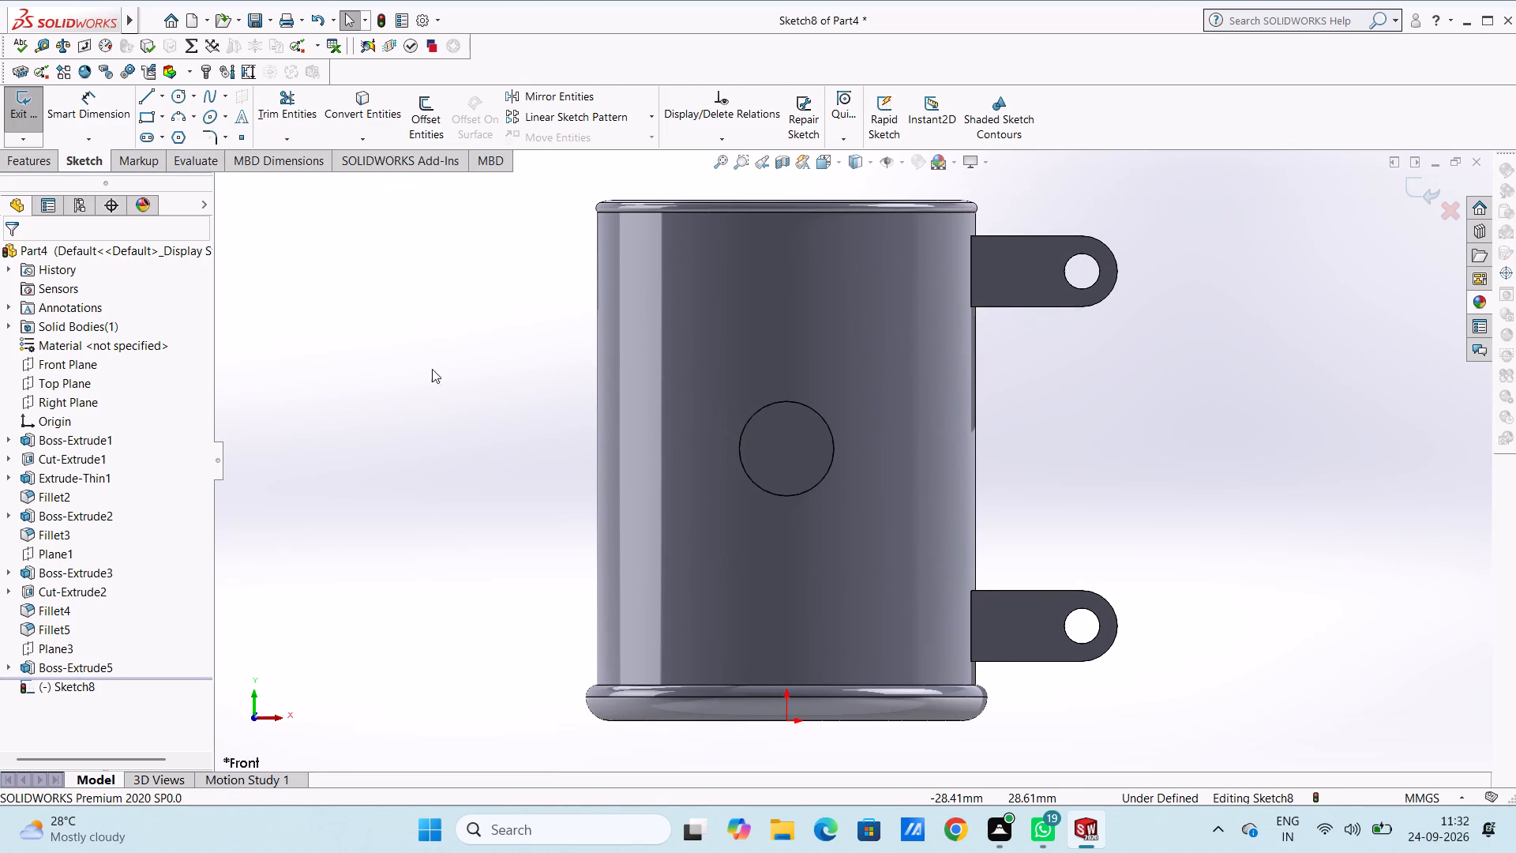
pyautogui.click(174, 103)
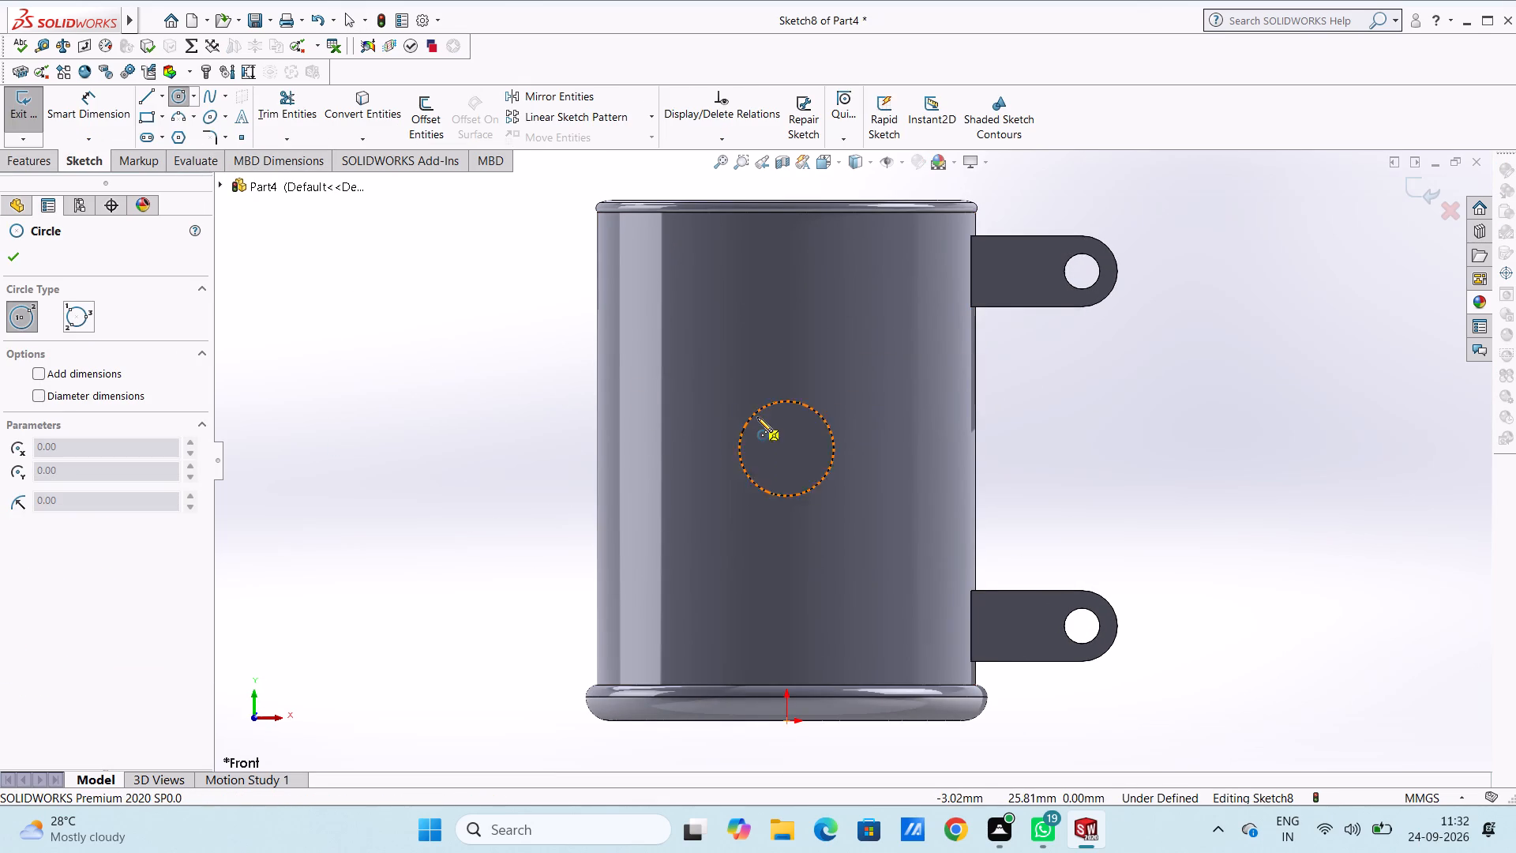
pyautogui.click(786, 449)
pyautogui.click(807, 490)
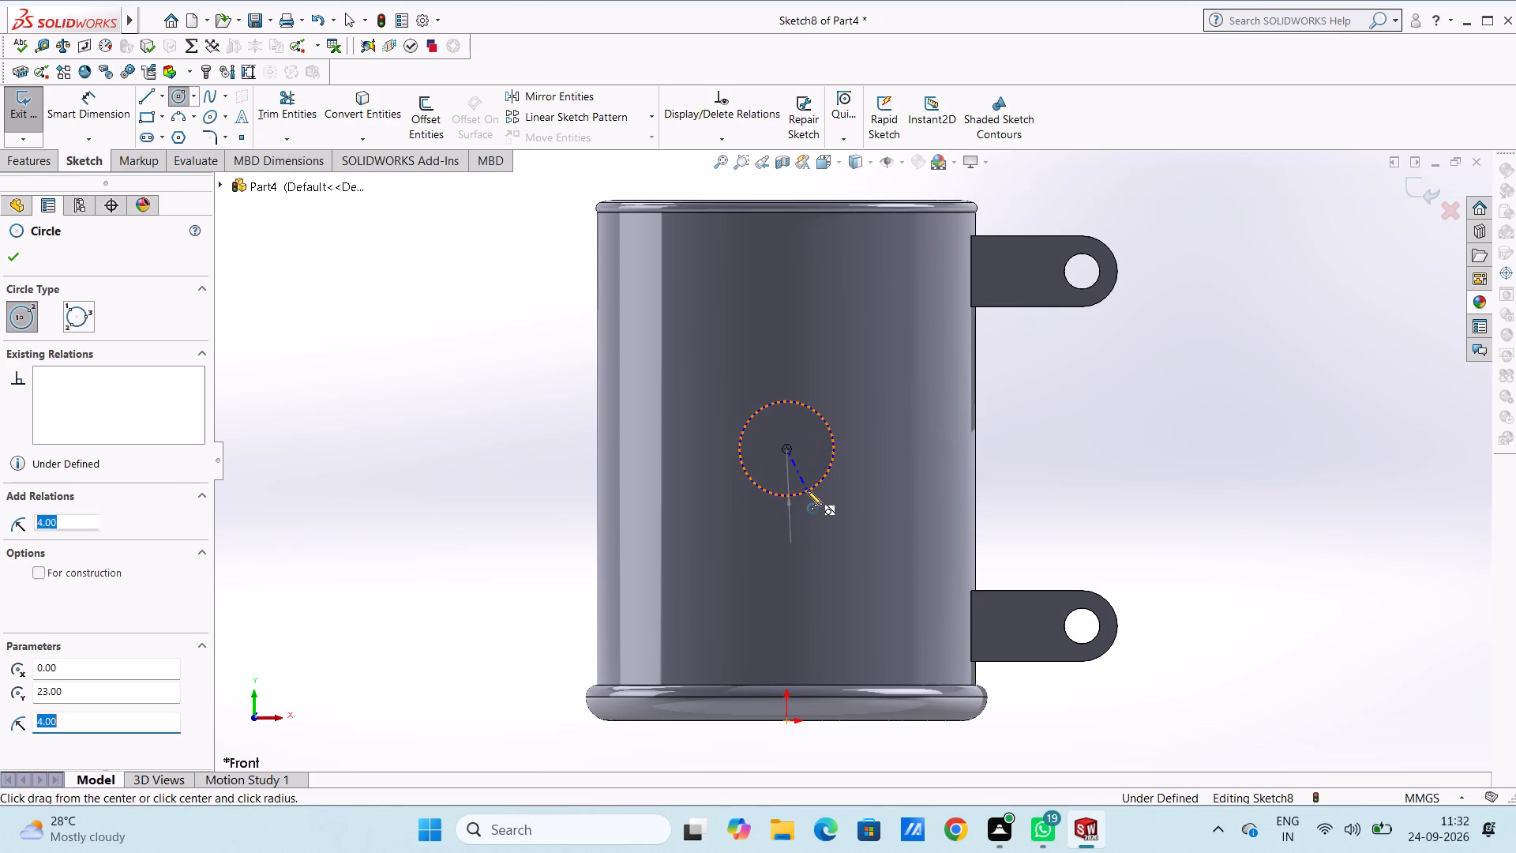
# Dimension the new circle's diameter as 8 mm.
pyautogui.click(97, 115)
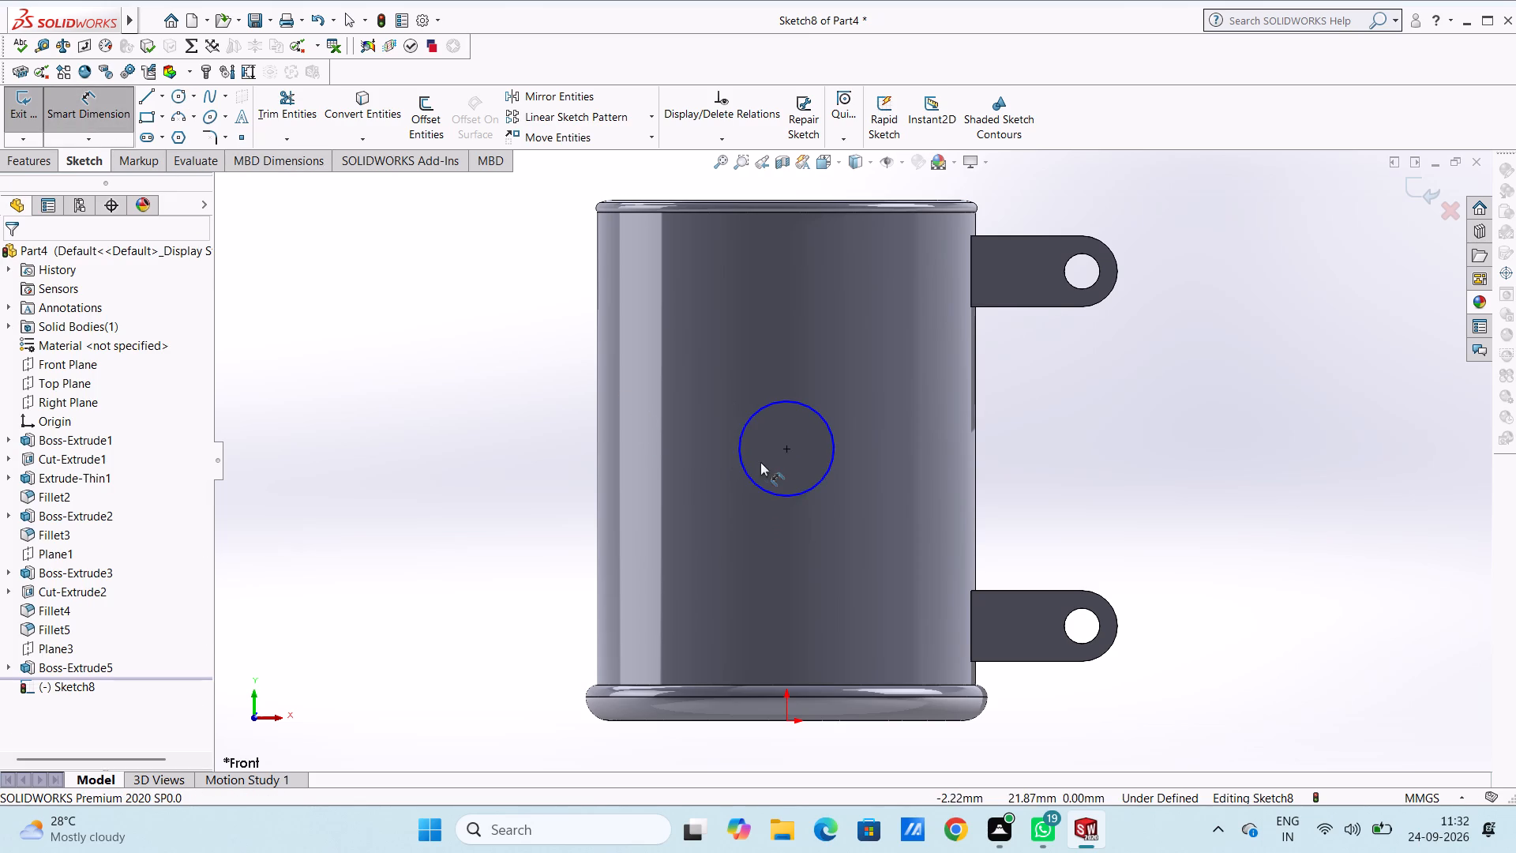
pyautogui.click(738, 458)
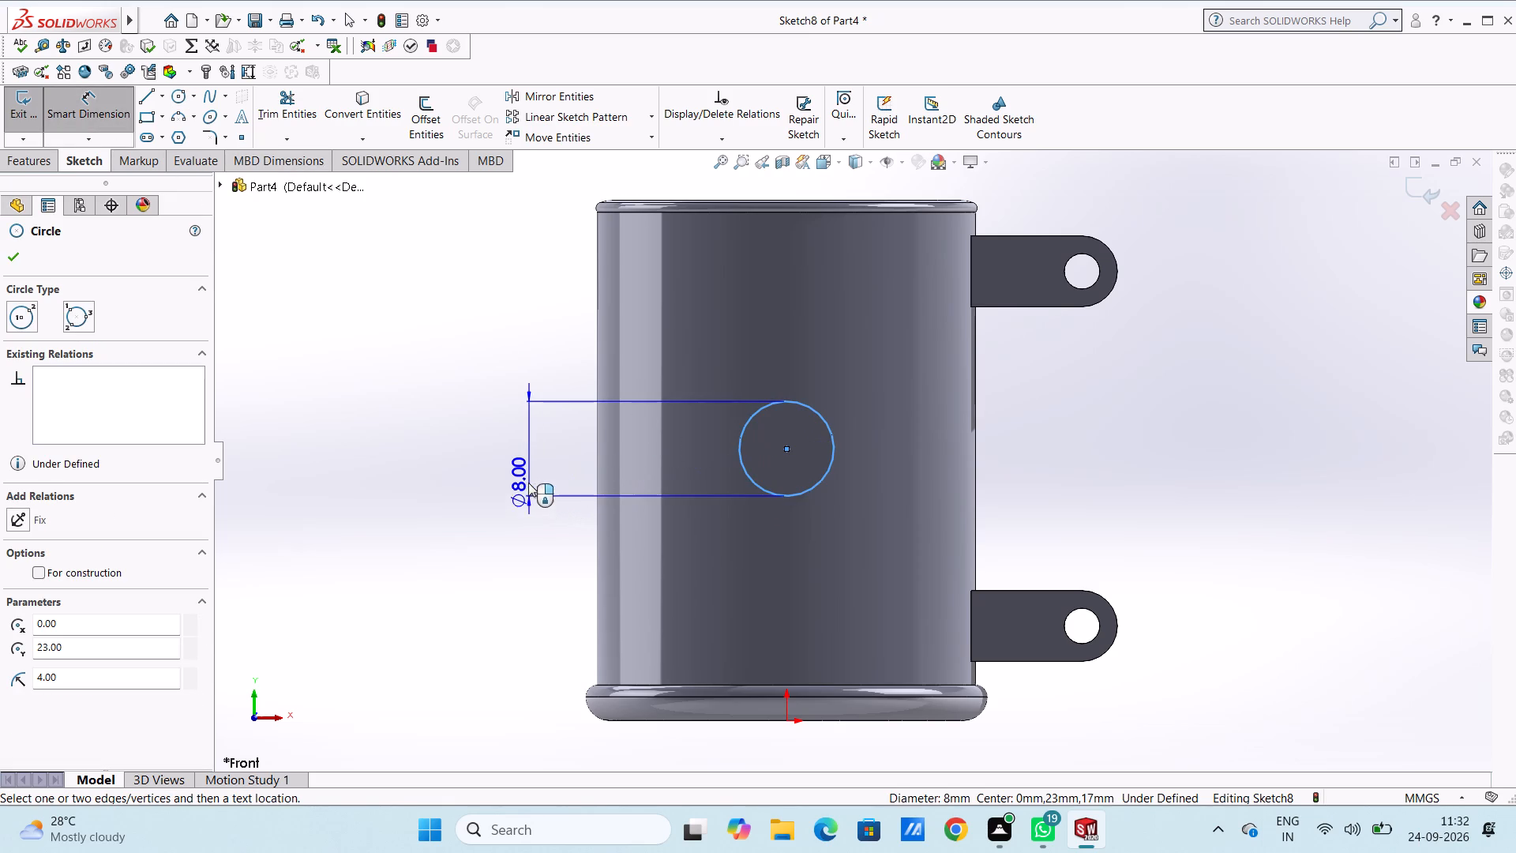
pyautogui.click(493, 502)
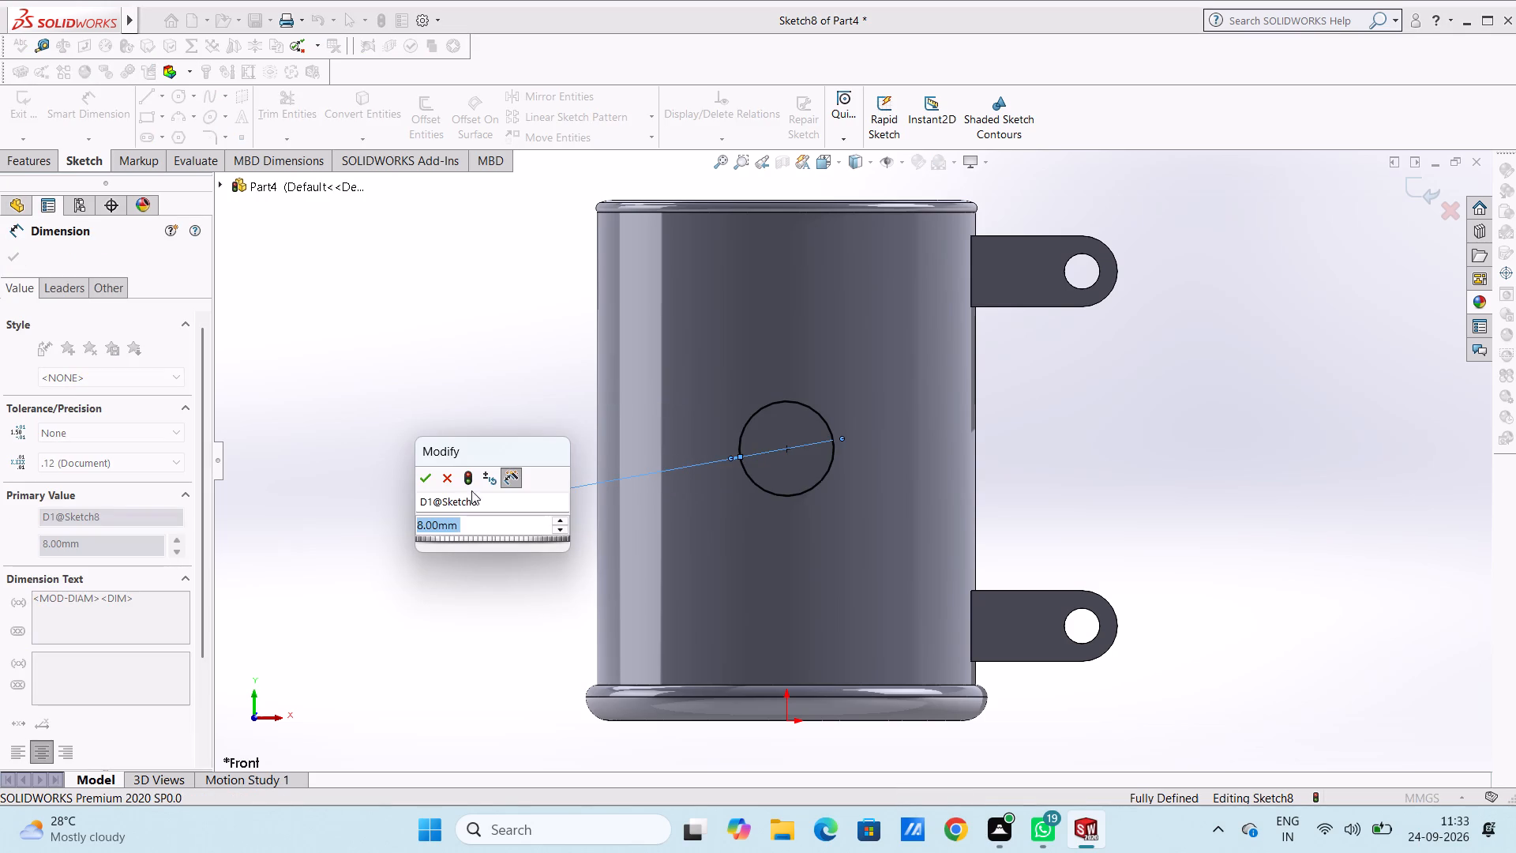
pyautogui.click(418, 477)
pyautogui.click(449, 365)
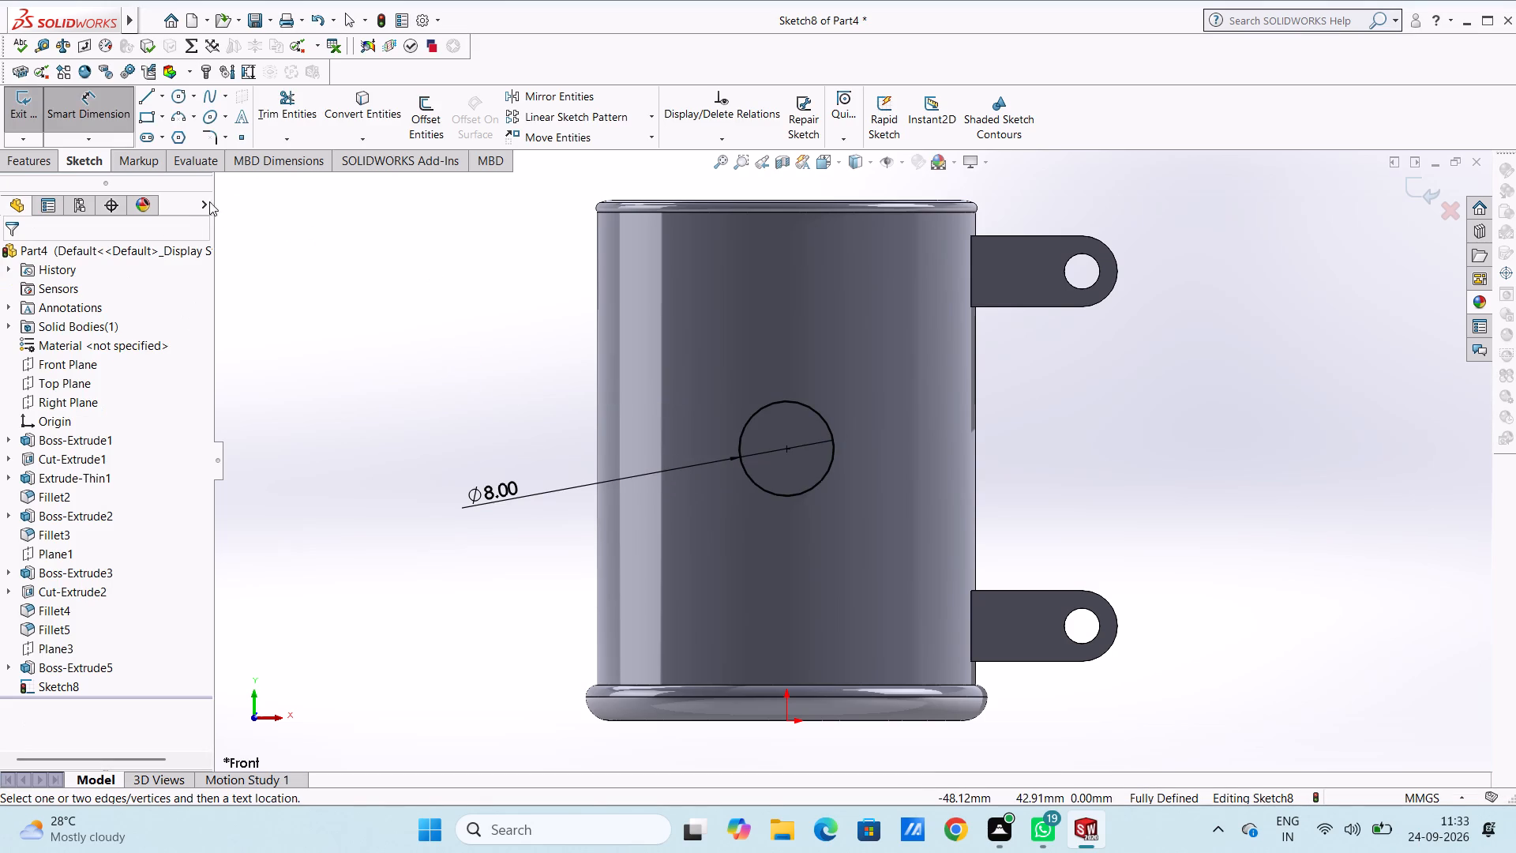
# Extrude the 8 mm circle outward from the boss face as a blind boss 2 mm deep, with the result merged.
pyautogui.click(54, 167)
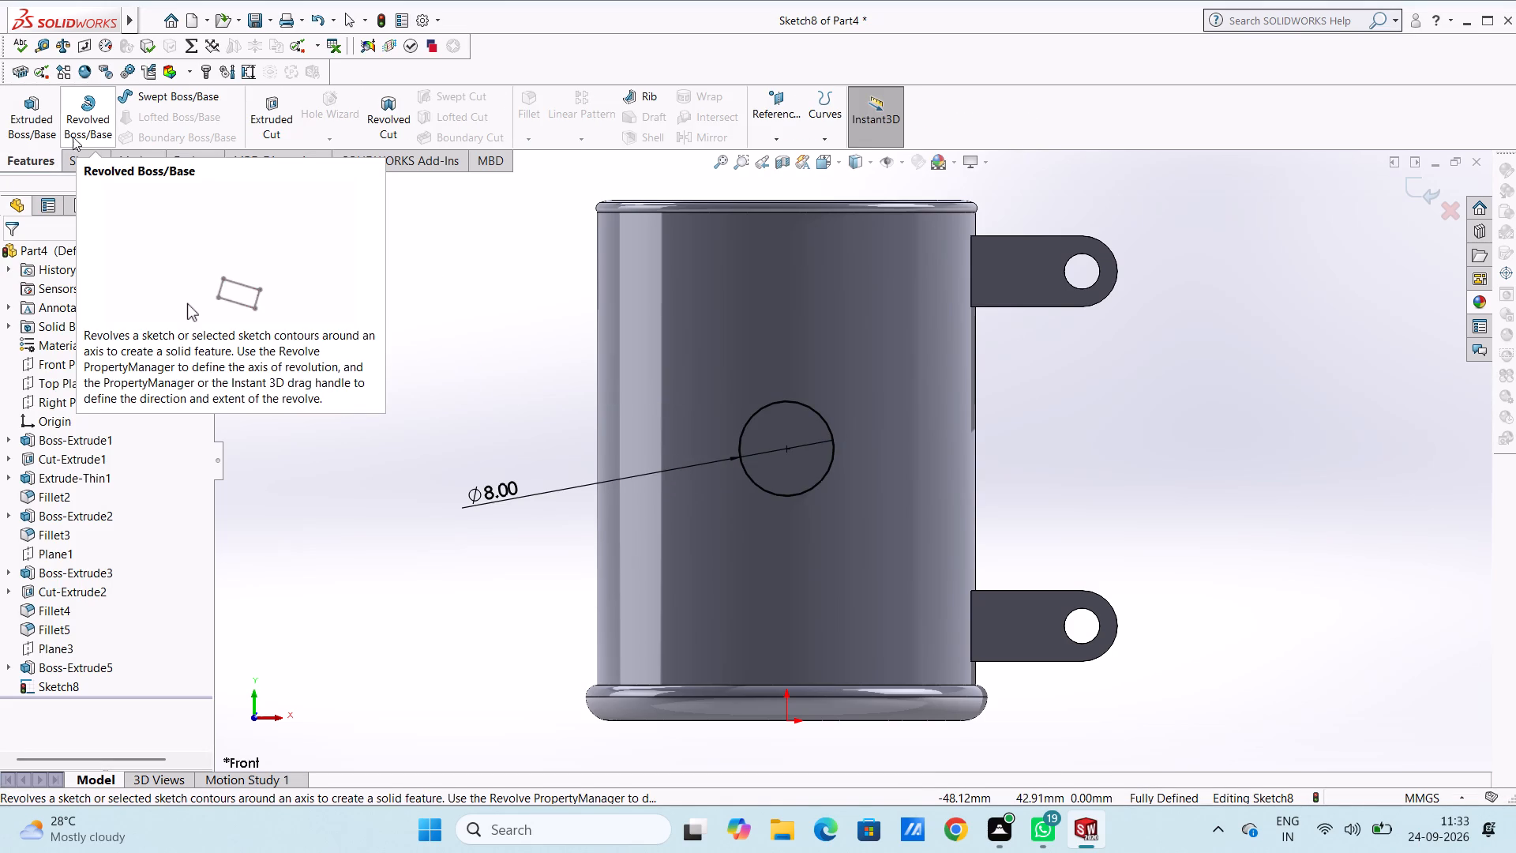
pyautogui.click(21, 108)
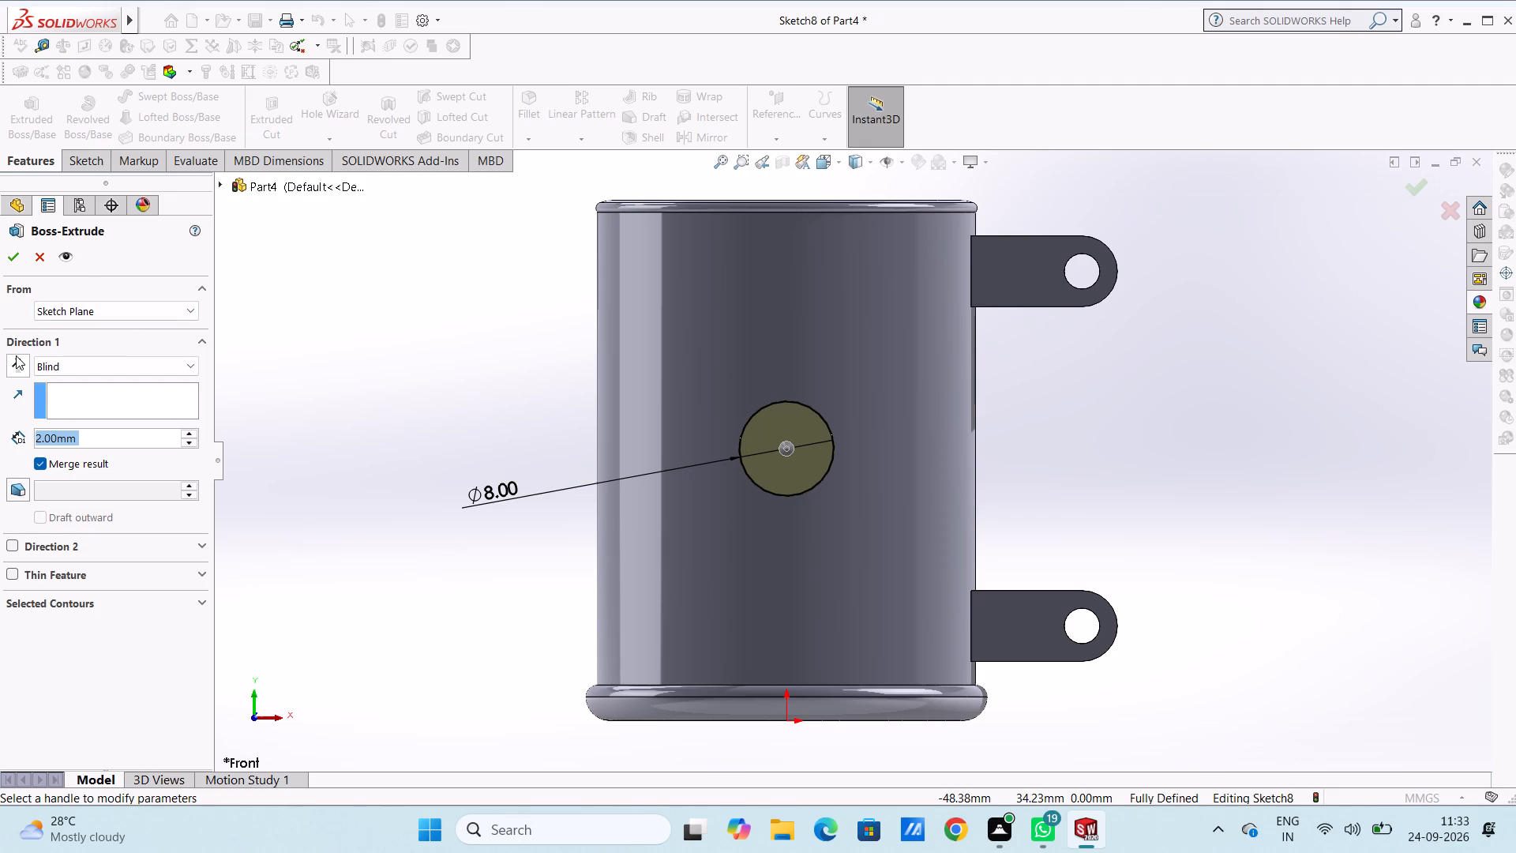
pyautogui.click(20, 257)
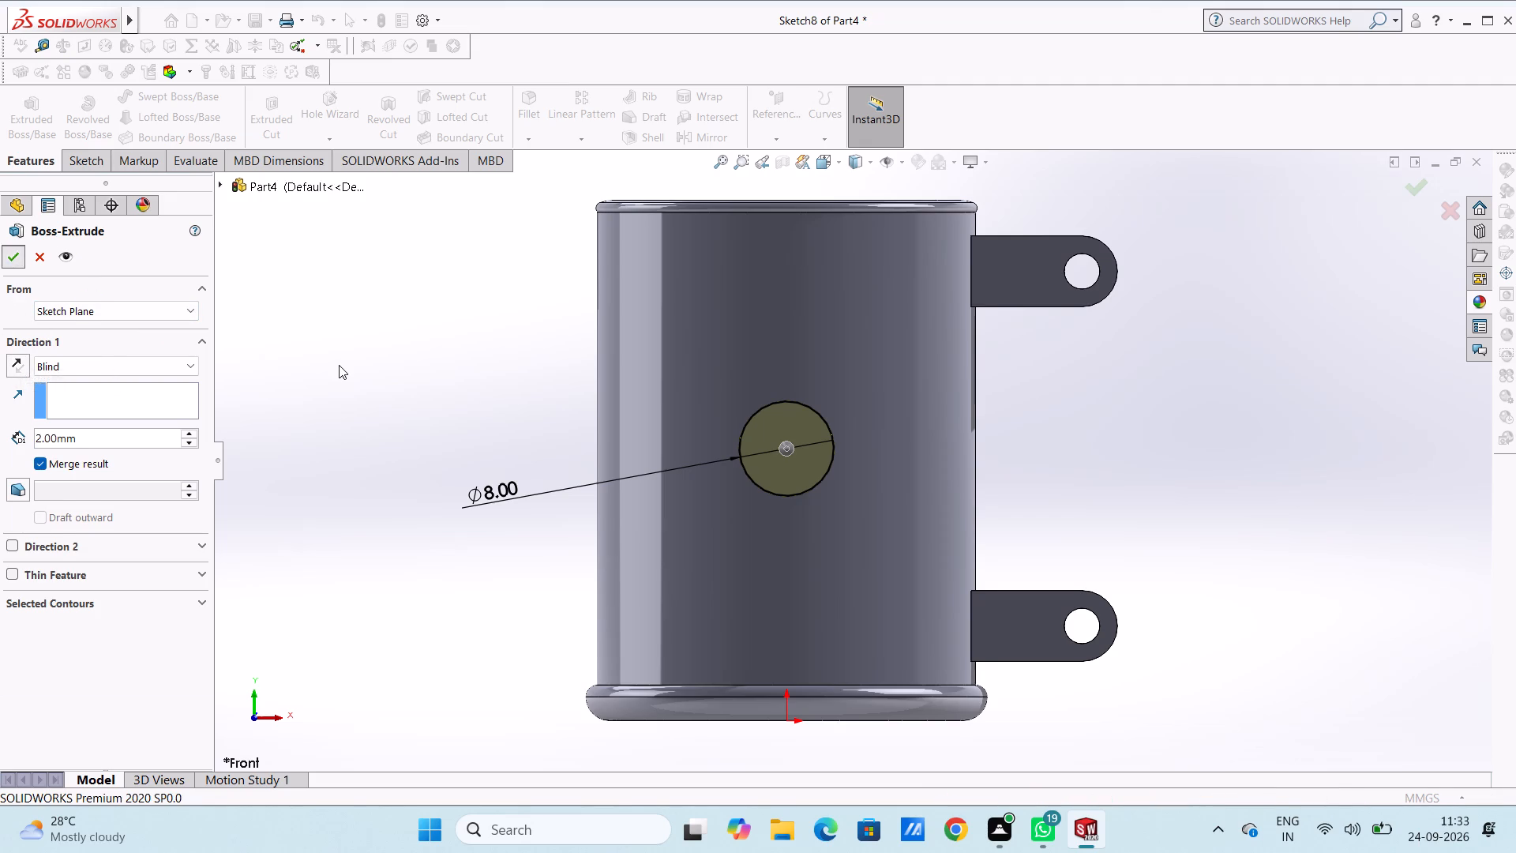
# Examine from several sides how far the extended circular boss projects from the tube wall.
pyautogui.scroll(3, 339, 365)
pyautogui.moveTo(361, 351); pyautogui.dragTo(311, 374, button='middle')
pyautogui.scroll(-3, 474, 401)
pyautogui.click(555, 362)
pyautogui.scroll(2, 671, 393)
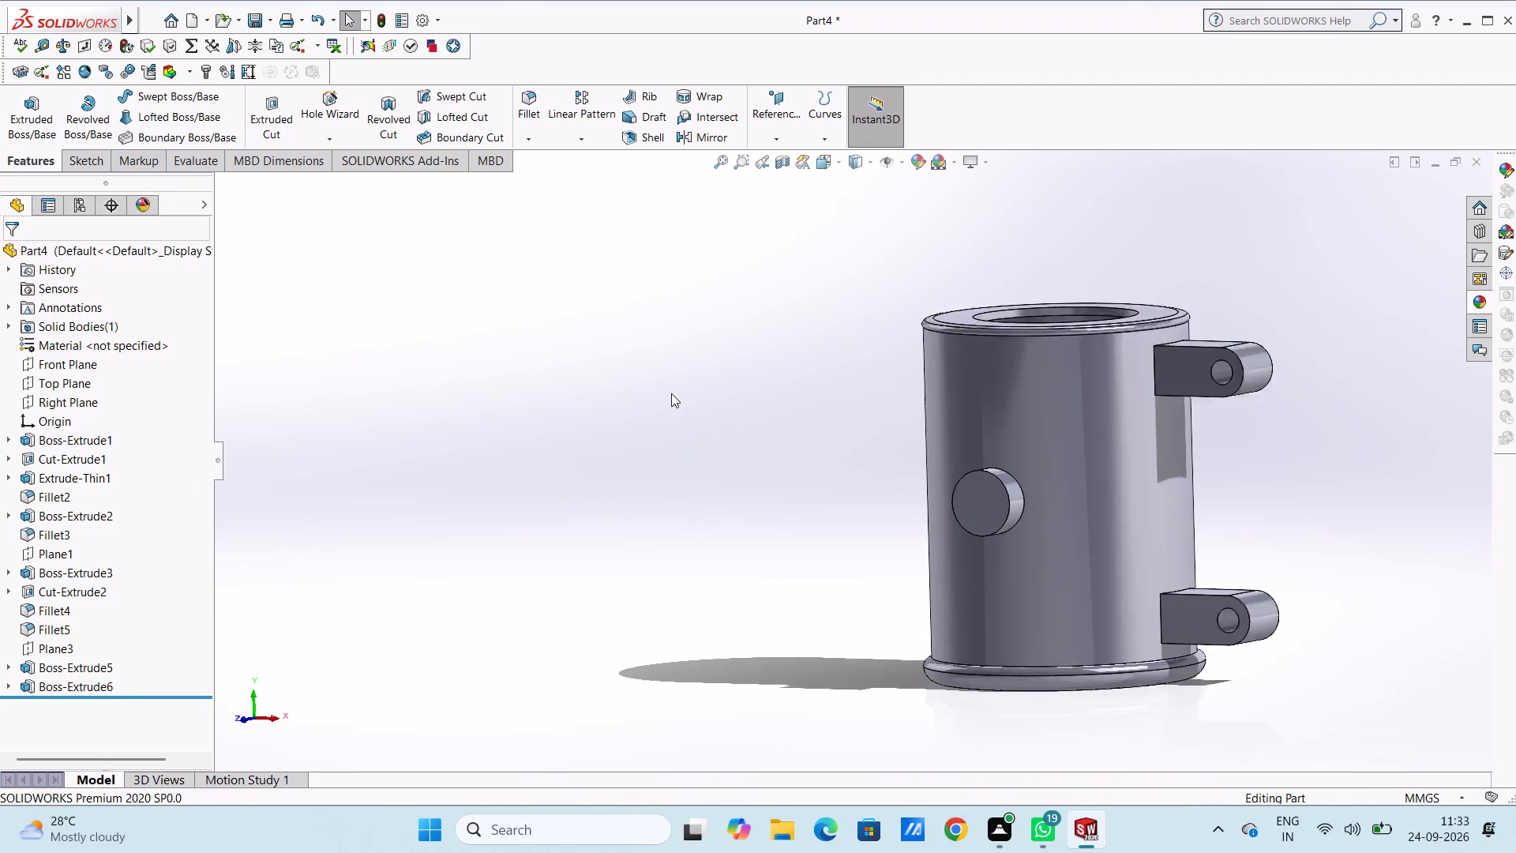
pyautogui.scroll(1, 671, 393)
pyautogui.moveTo(671, 393); pyautogui.dragTo(640, 420, button='middle')
pyautogui.scroll(-2, 857, 344)
pyautogui.scroll(5, 1024, 465)
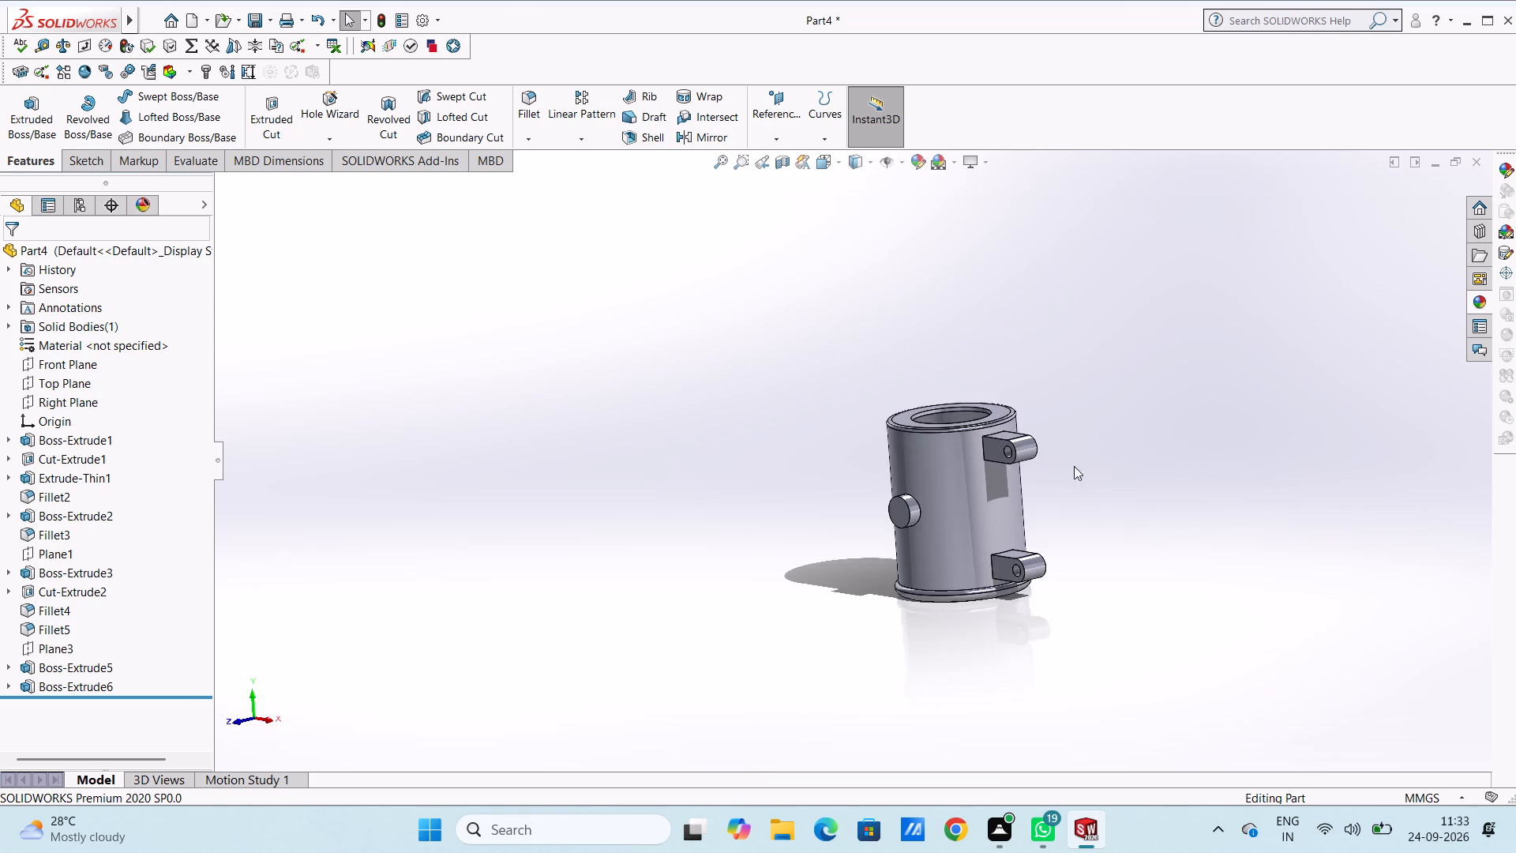
# Fillet the front outer edge of the circular boss with a symmetric 2 mm radius.
pyautogui.scroll(-5, 1004, 491)
pyautogui.scroll(-5, 756, 478)
pyautogui.scroll(1, 755, 475)
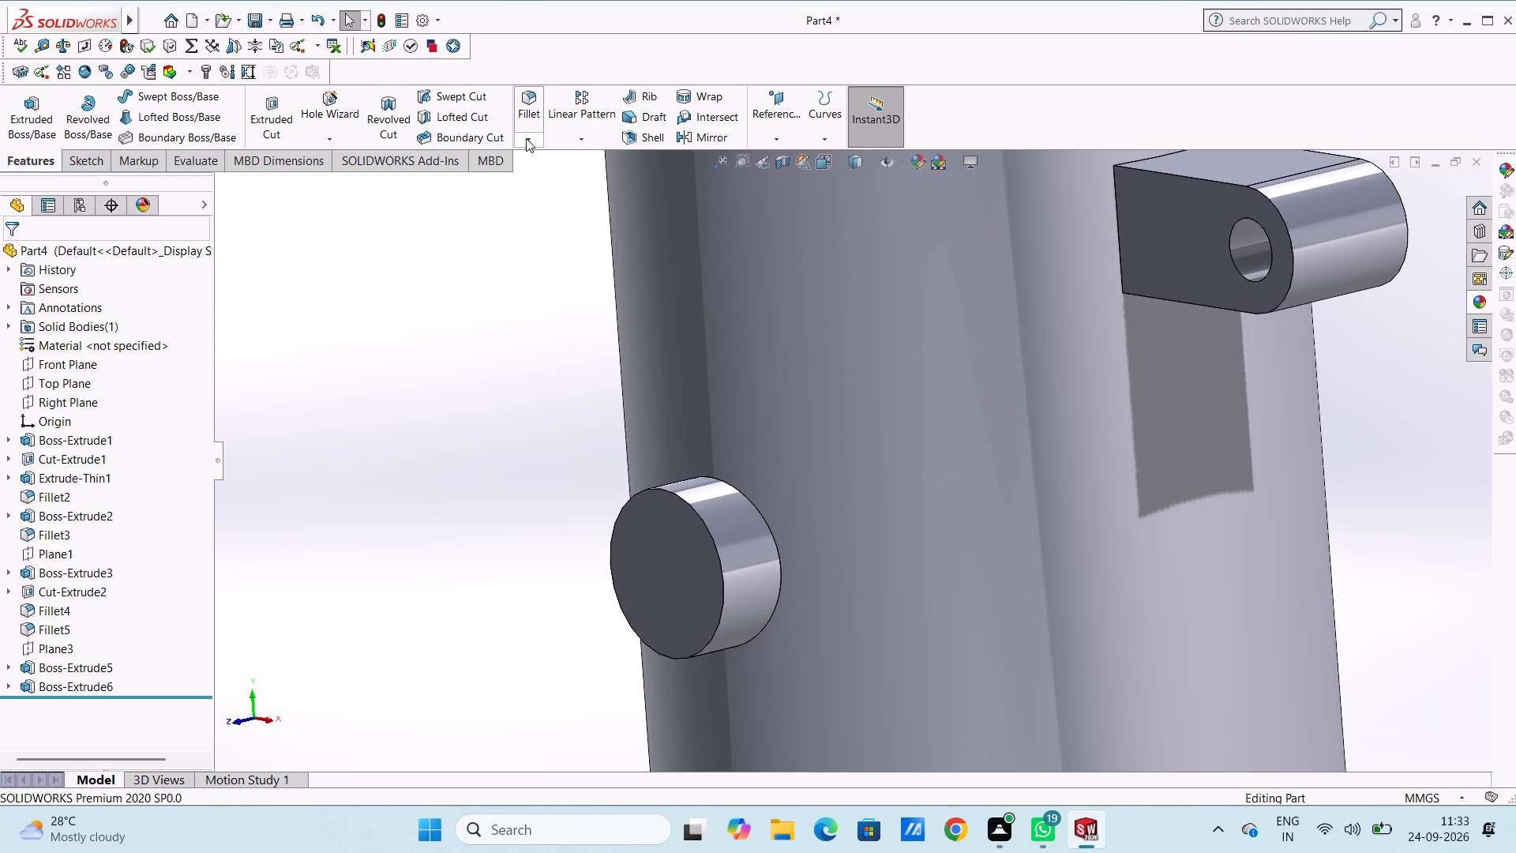
pyautogui.click(532, 105)
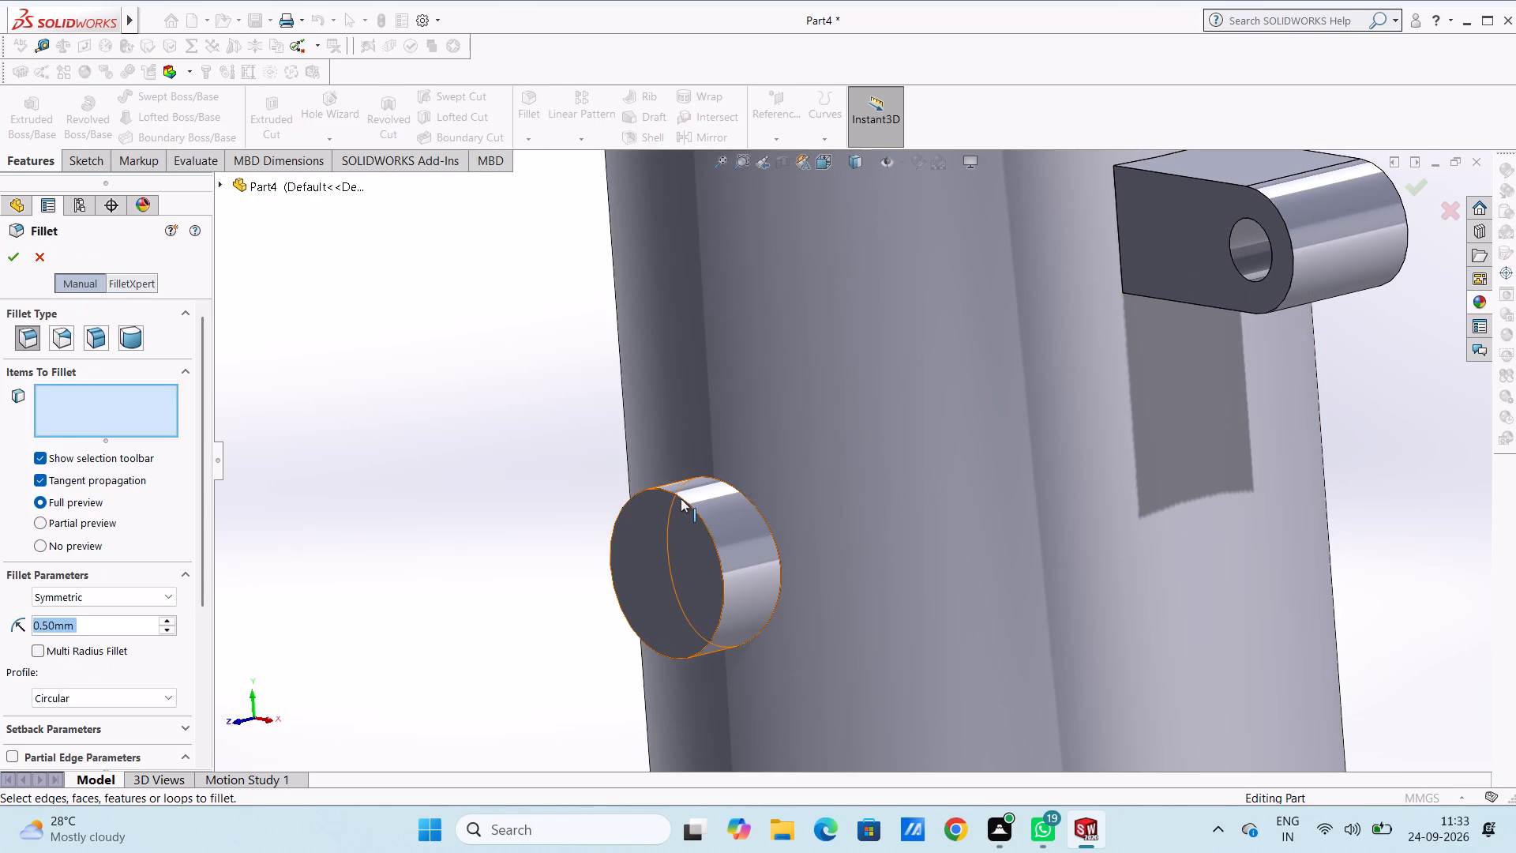
pyautogui.click(681, 498)
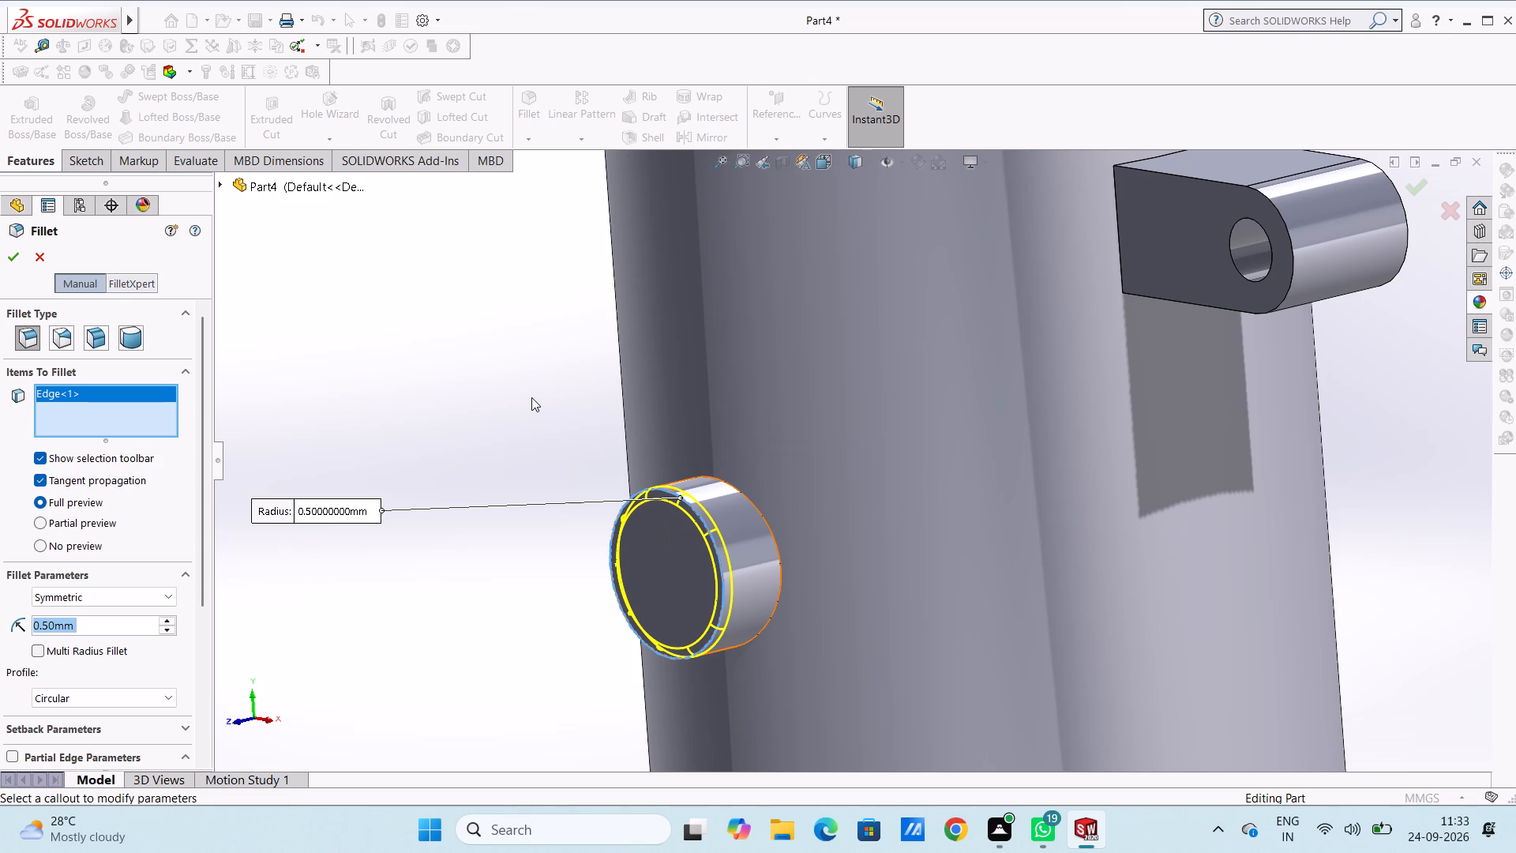
pyautogui.press('3')
pyautogui.press('Return')
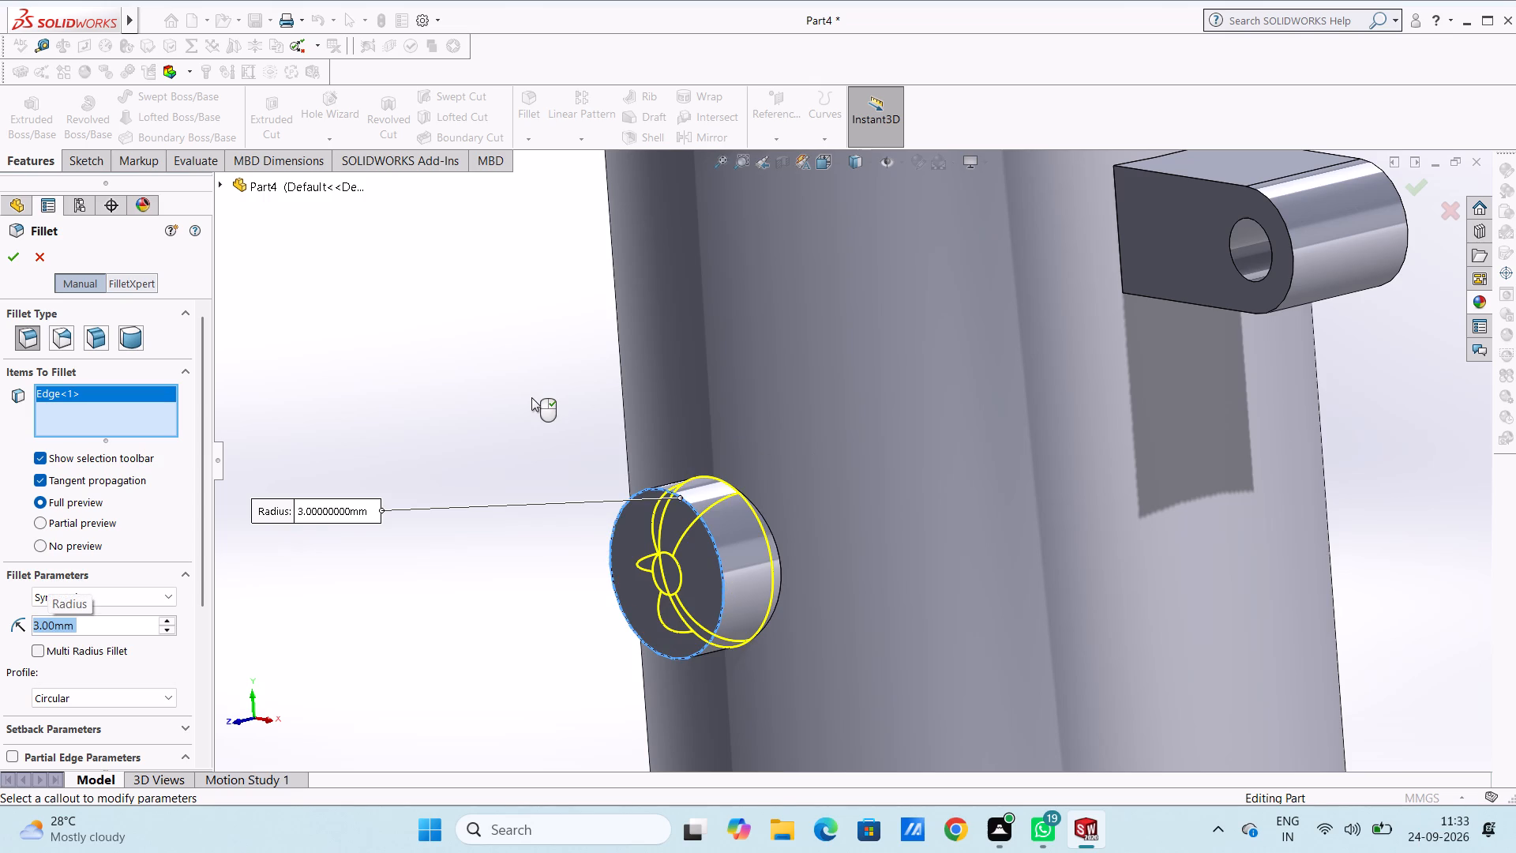
pyautogui.press('2')
pyautogui.press('Return')
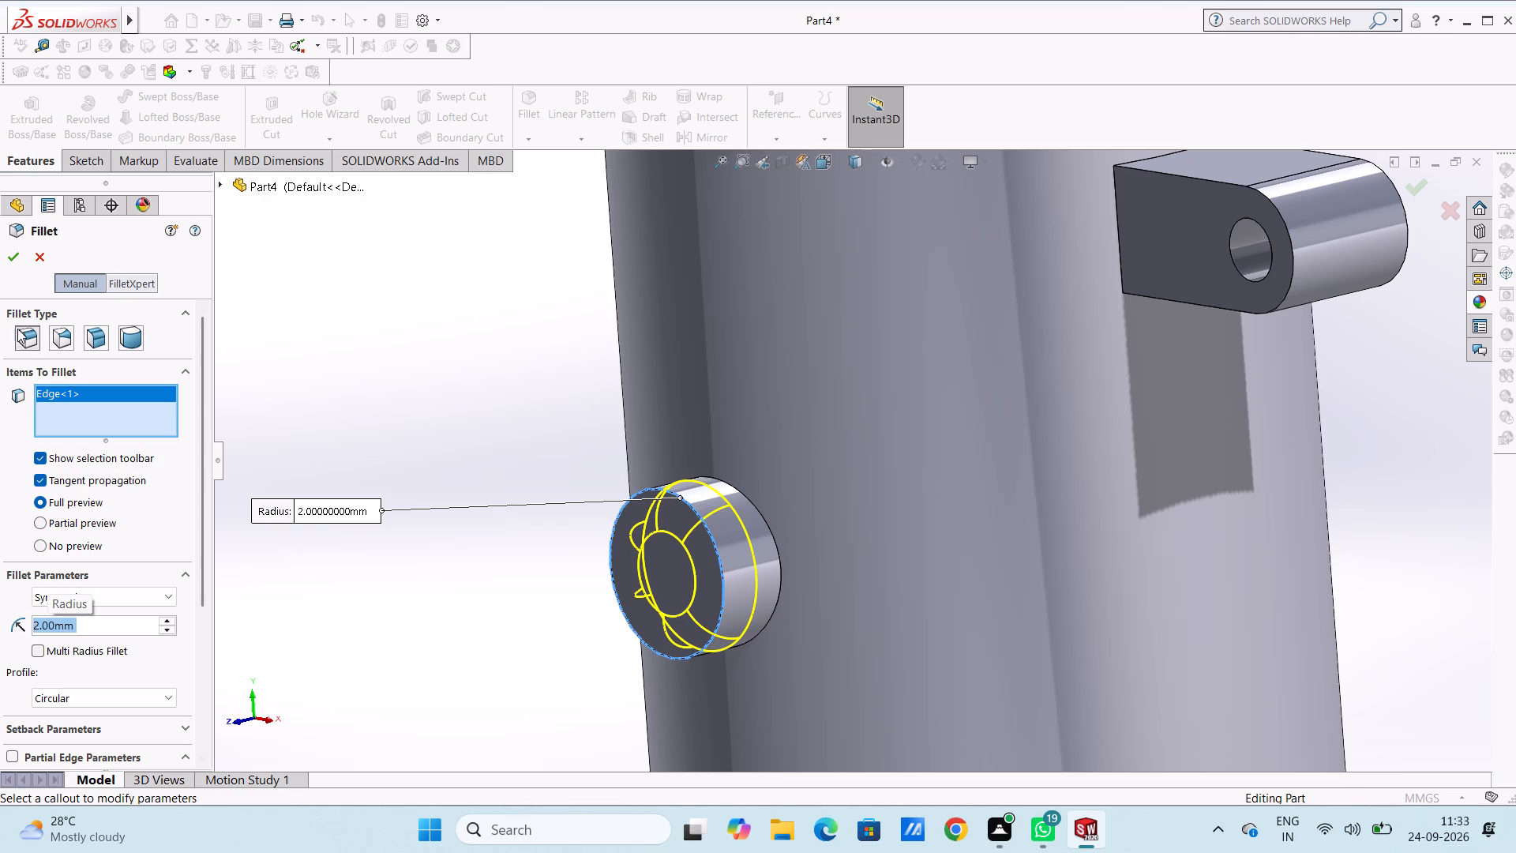
pyautogui.click(9, 264)
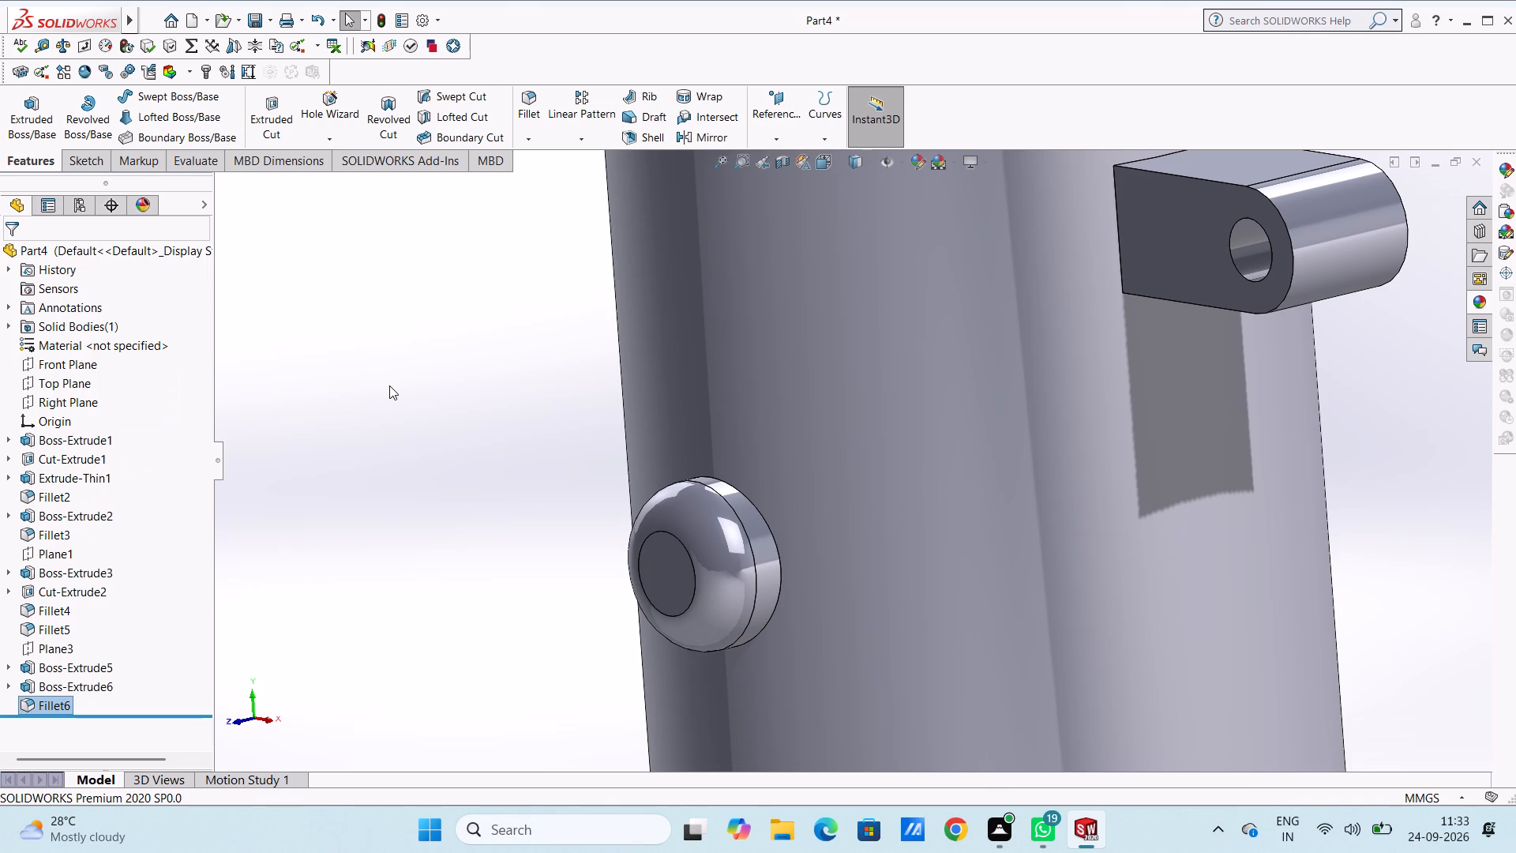
pyautogui.click(390, 385)
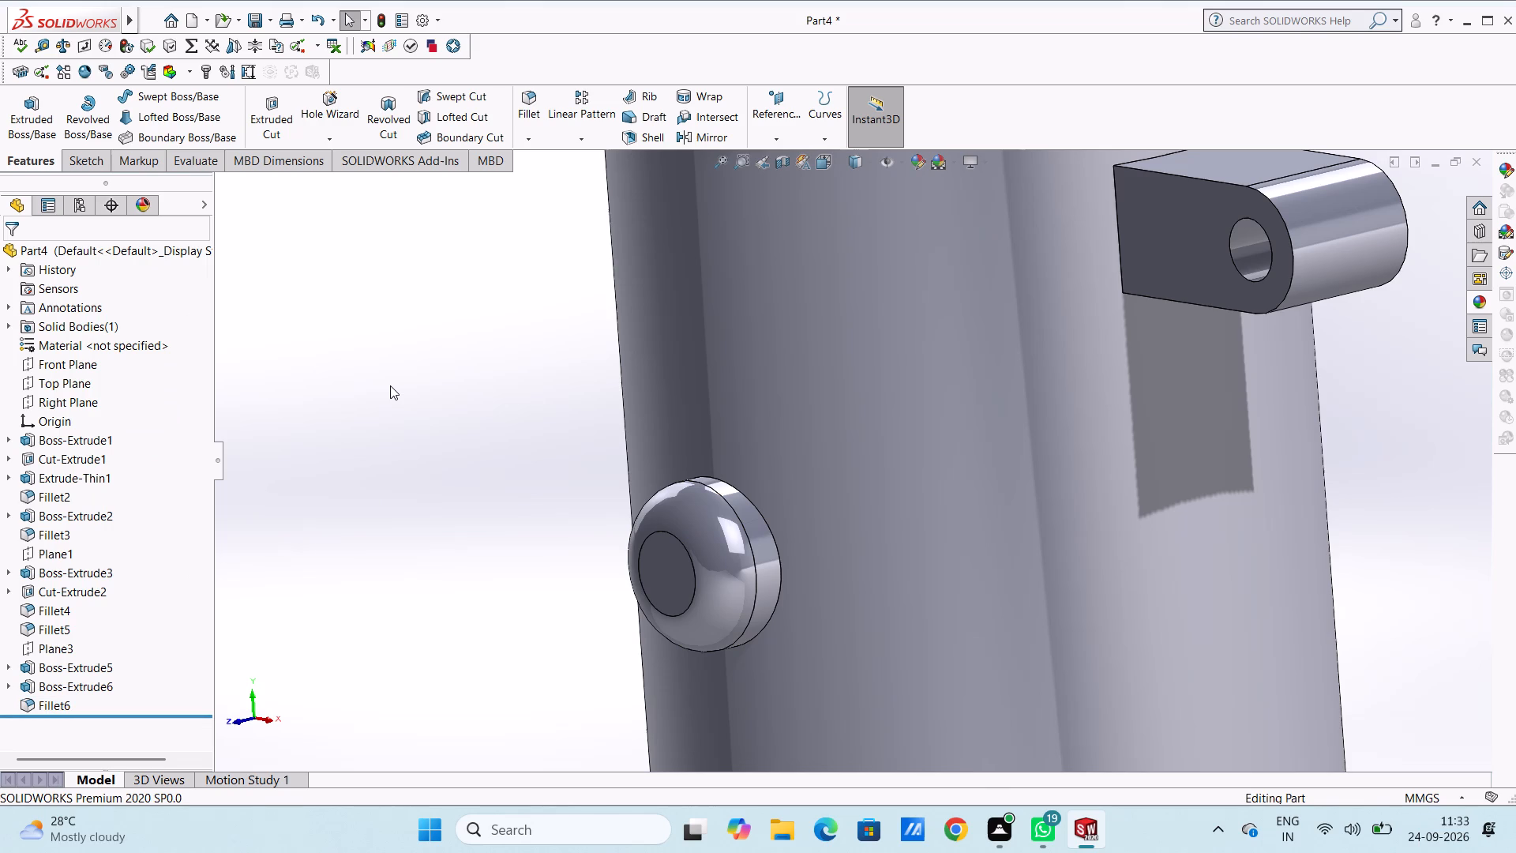
# Sketch a circle on the filleted boss's flat end face, centred on the boss and matching the face's edge.
pyautogui.scroll(4, 390, 385)
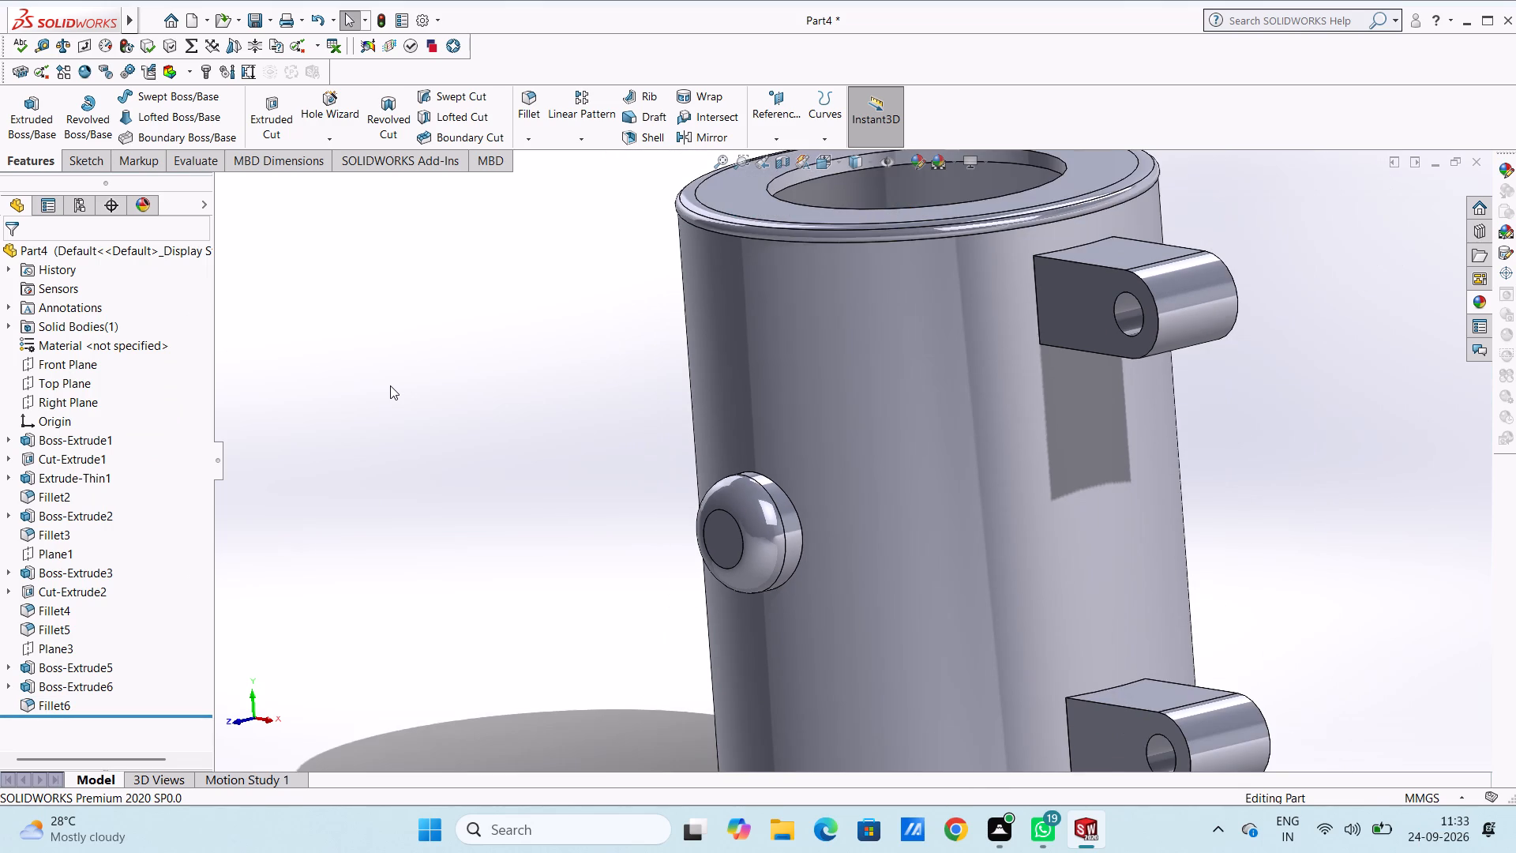
pyautogui.hotkey('ctrl', '7')
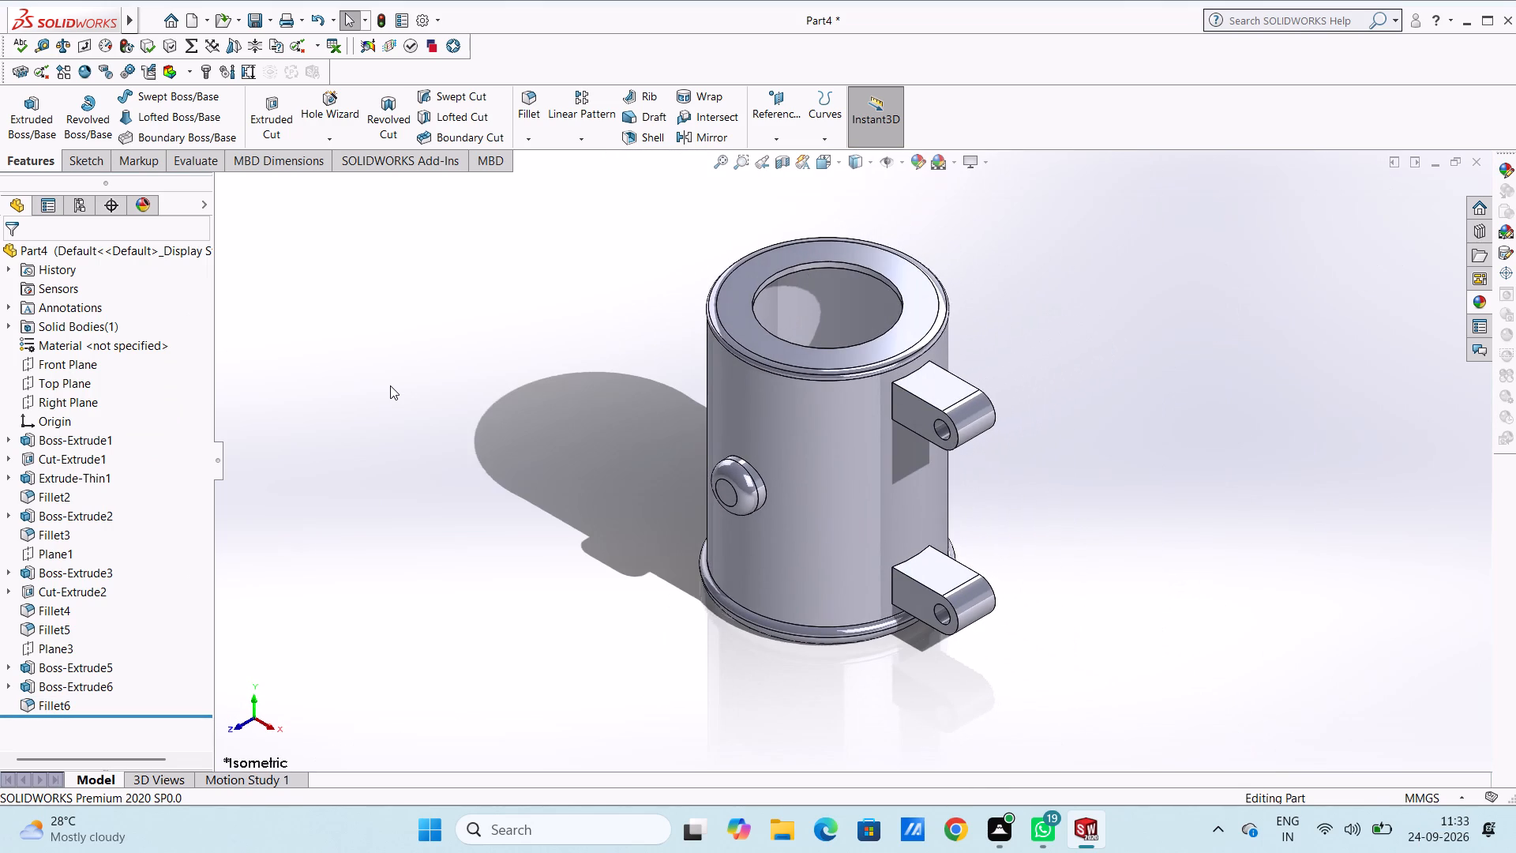
pyautogui.hotkey('ctrl', '1')
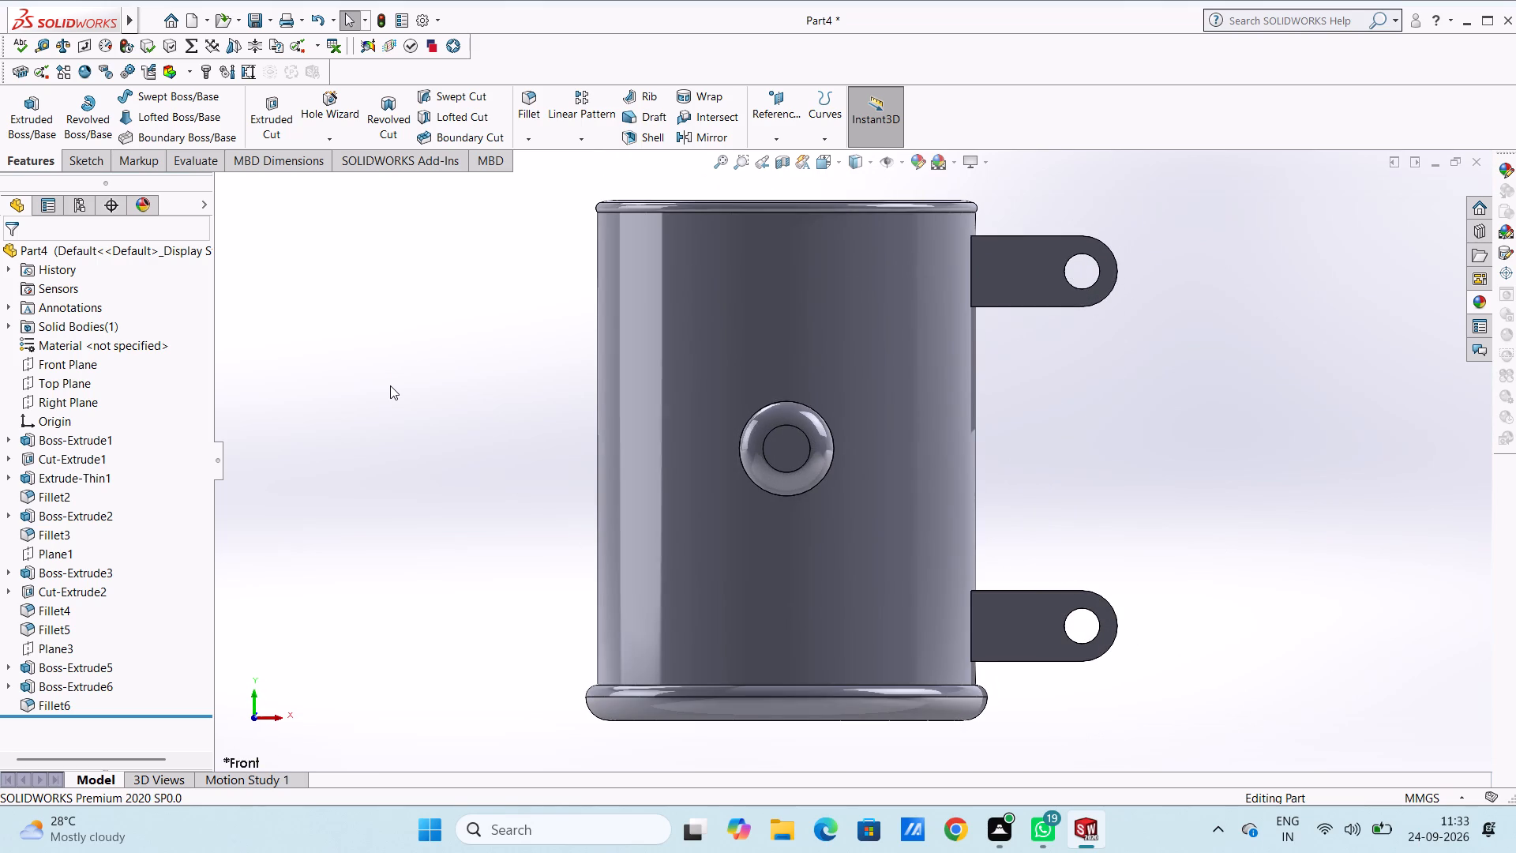
pyautogui.scroll(-3, 838, 436)
pyautogui.click(751, 467)
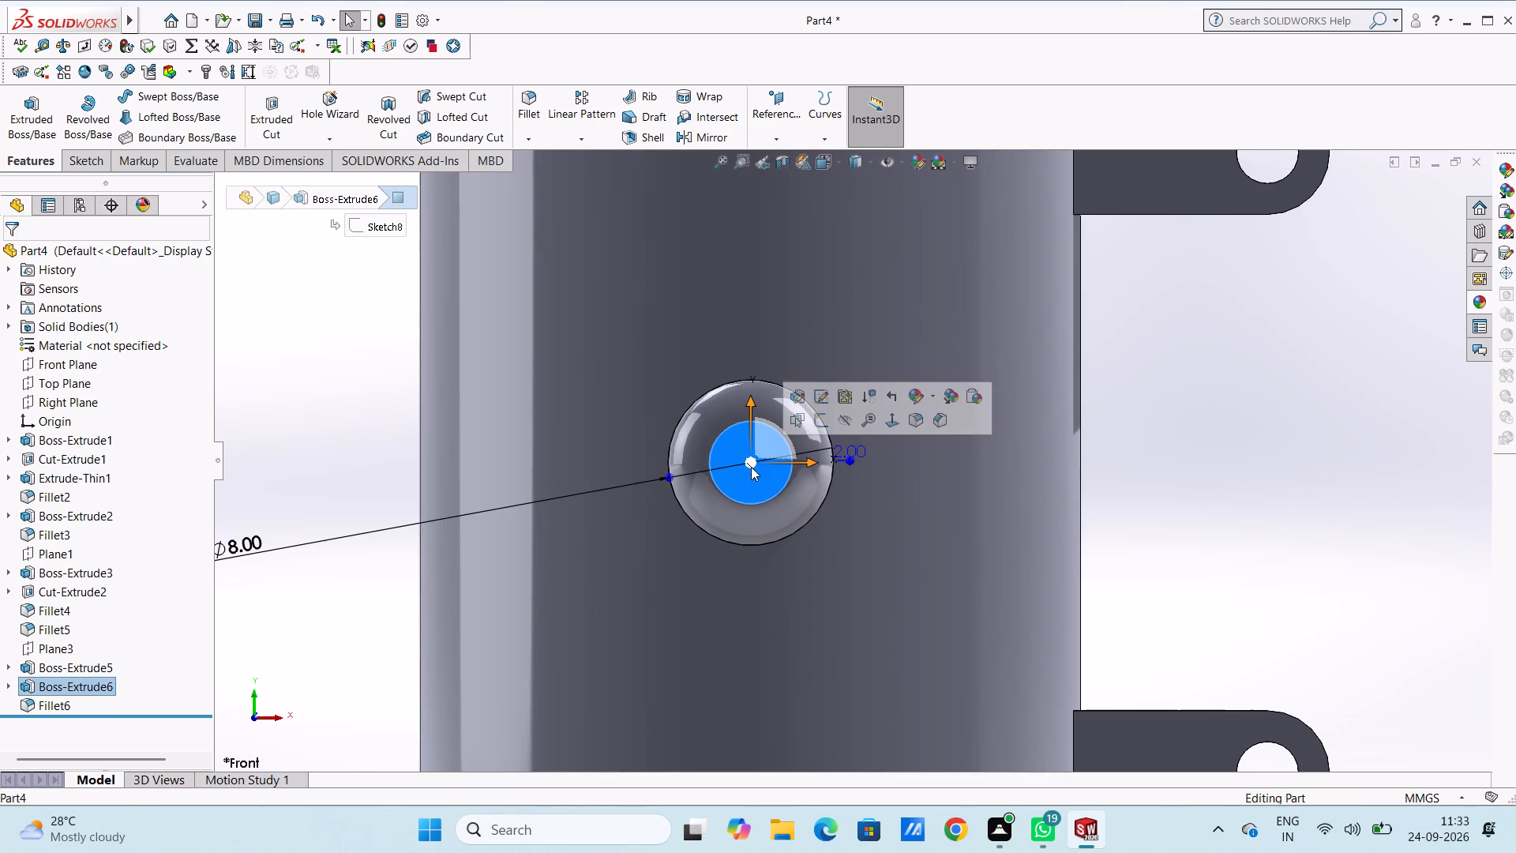
pyautogui.click(817, 419)
pyautogui.click(329, 378)
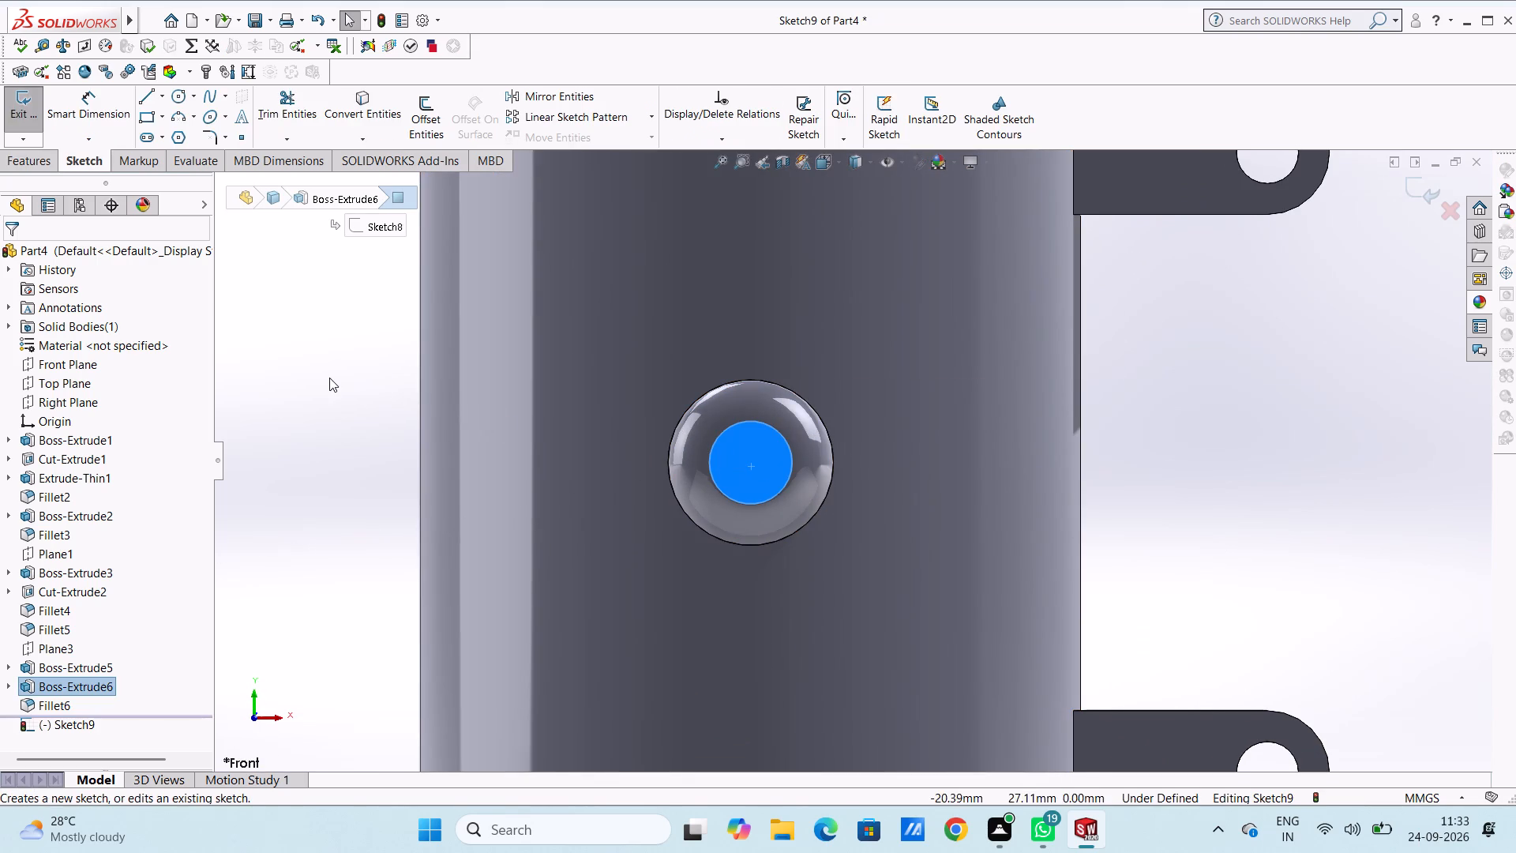
pyautogui.click(182, 97)
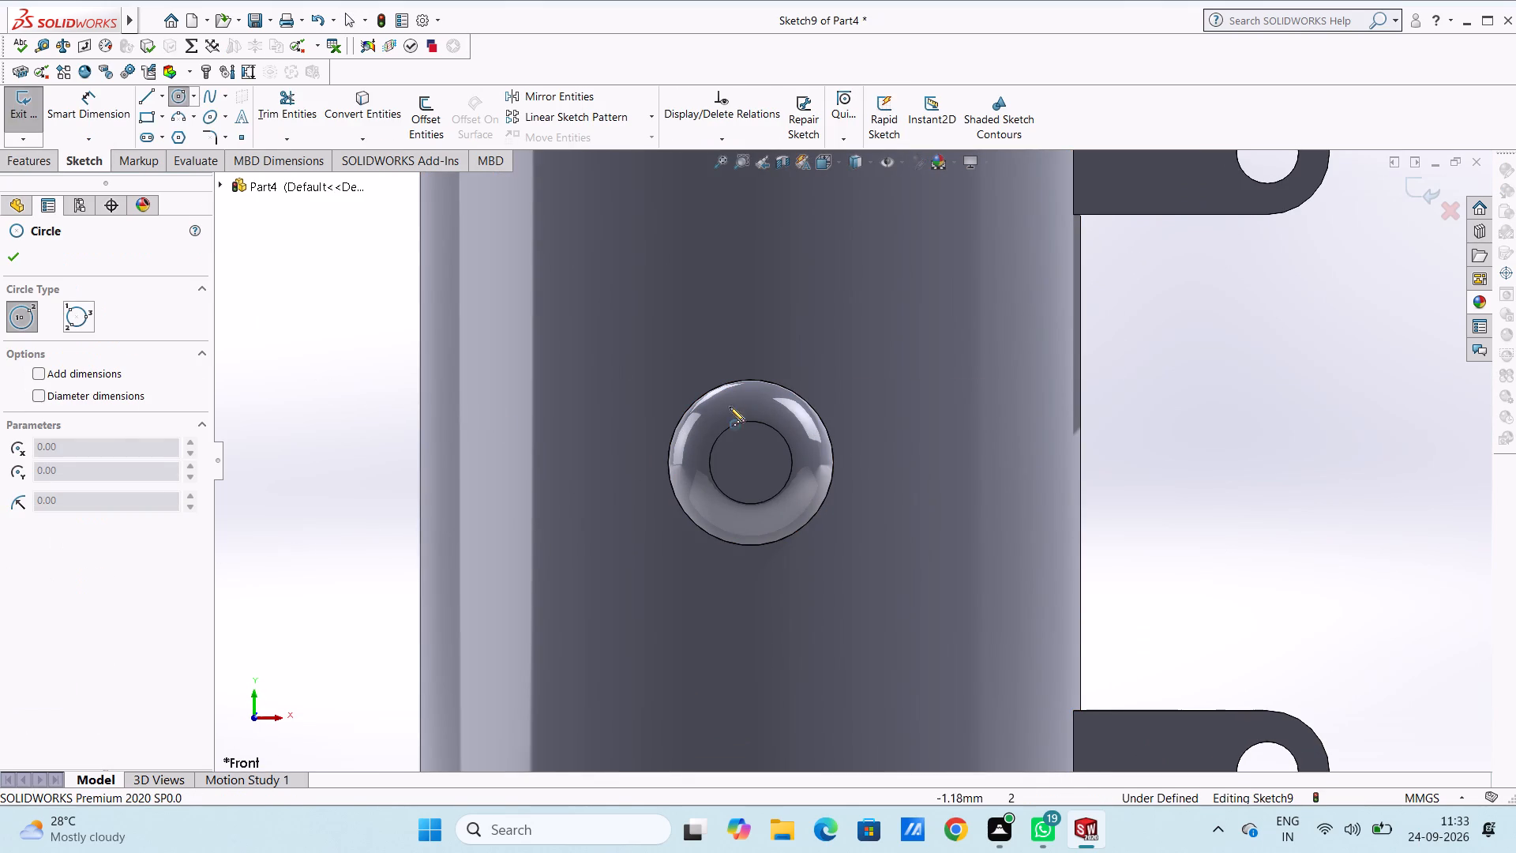
pyautogui.click(749, 462)
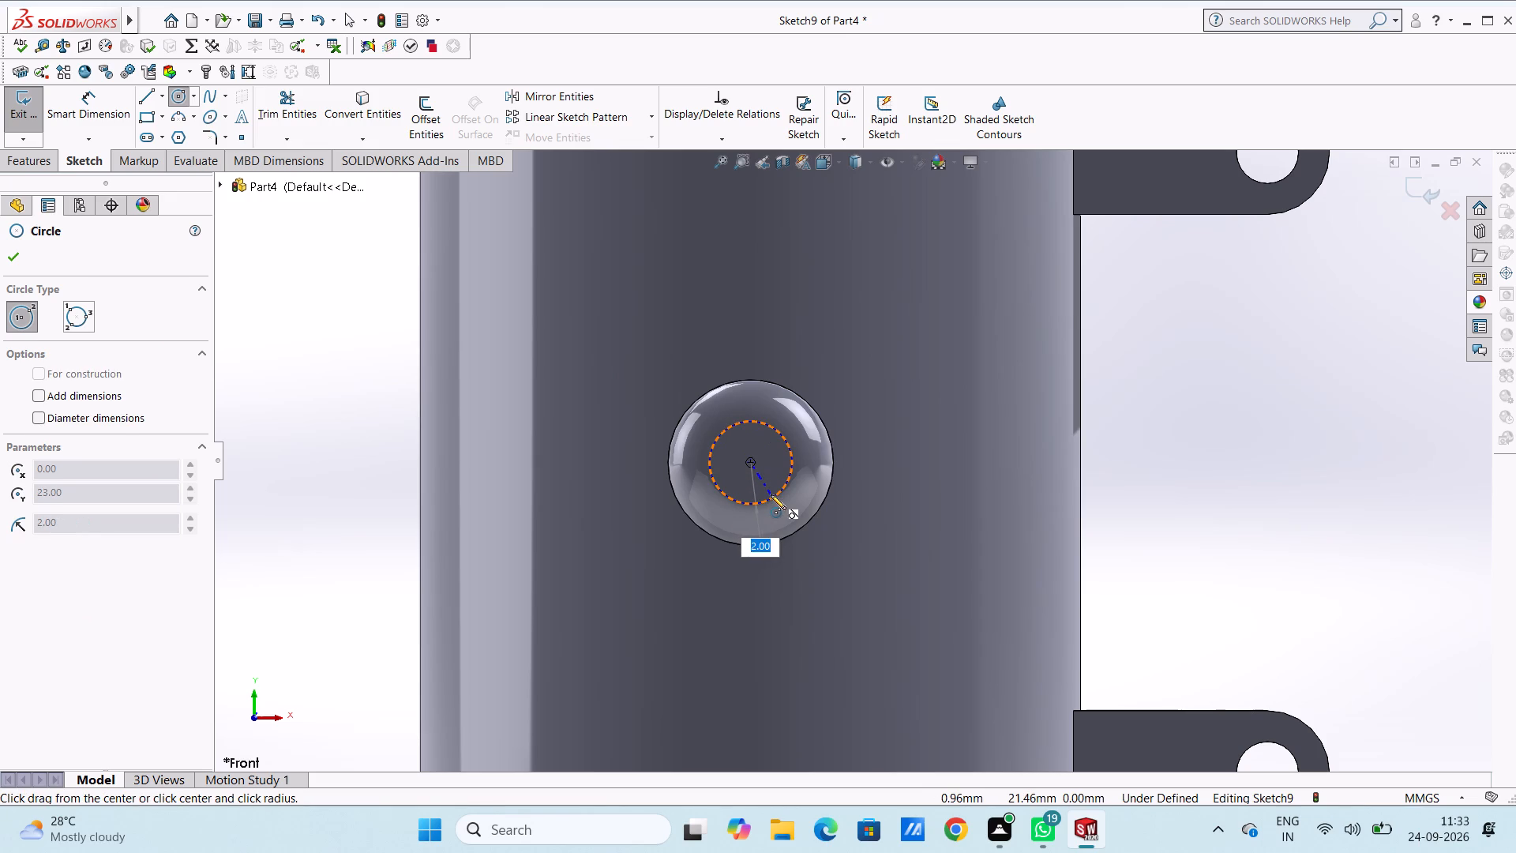
pyautogui.click(771, 494)
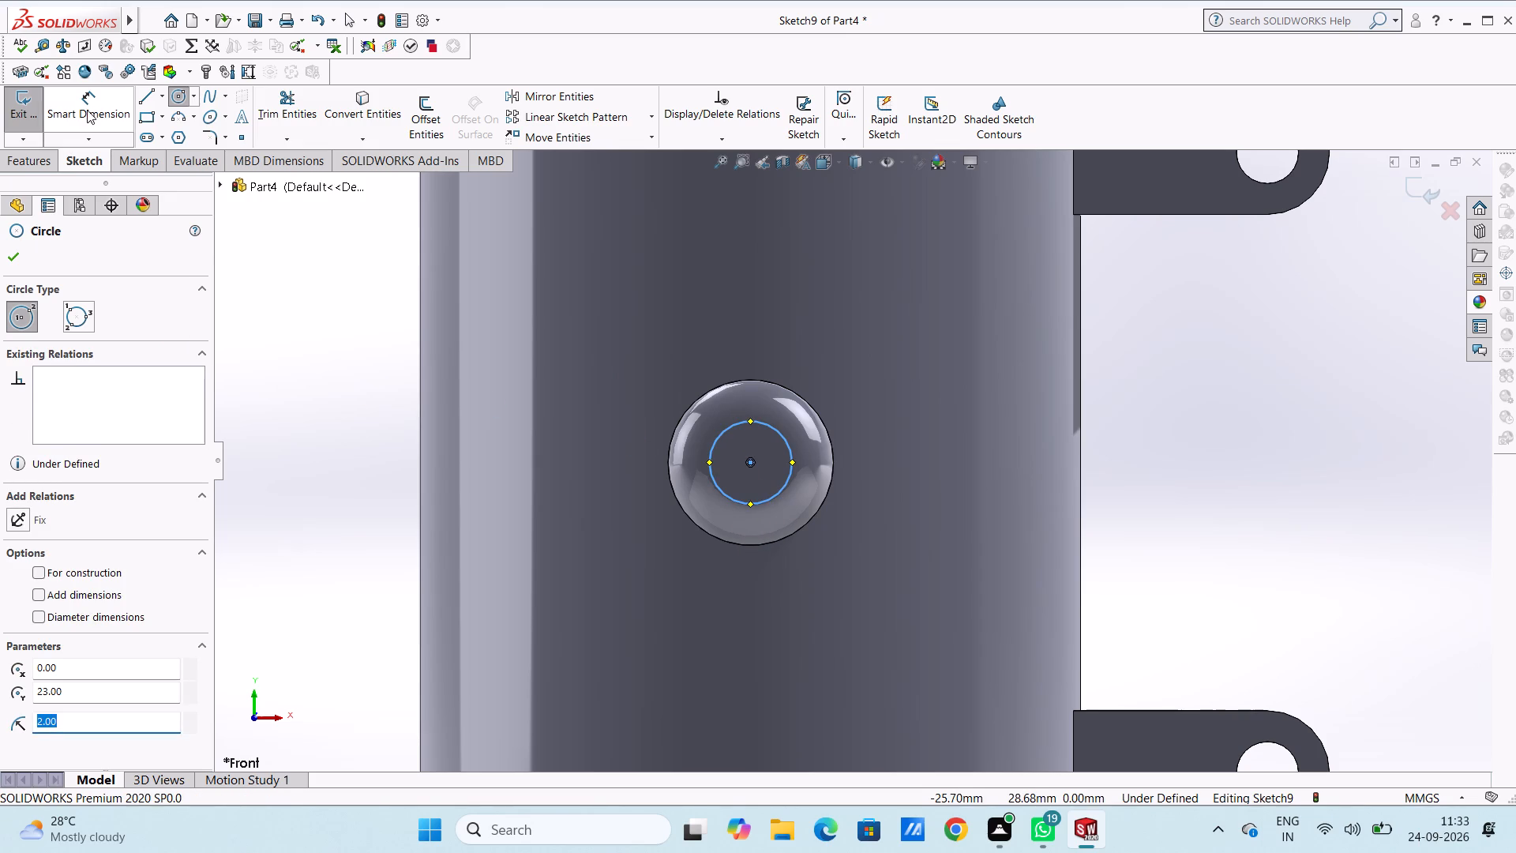
# Dimension the diameter of the circle on the boss's end face as 4 mm.
pyautogui.click(90, 103)
pyautogui.click(711, 471)
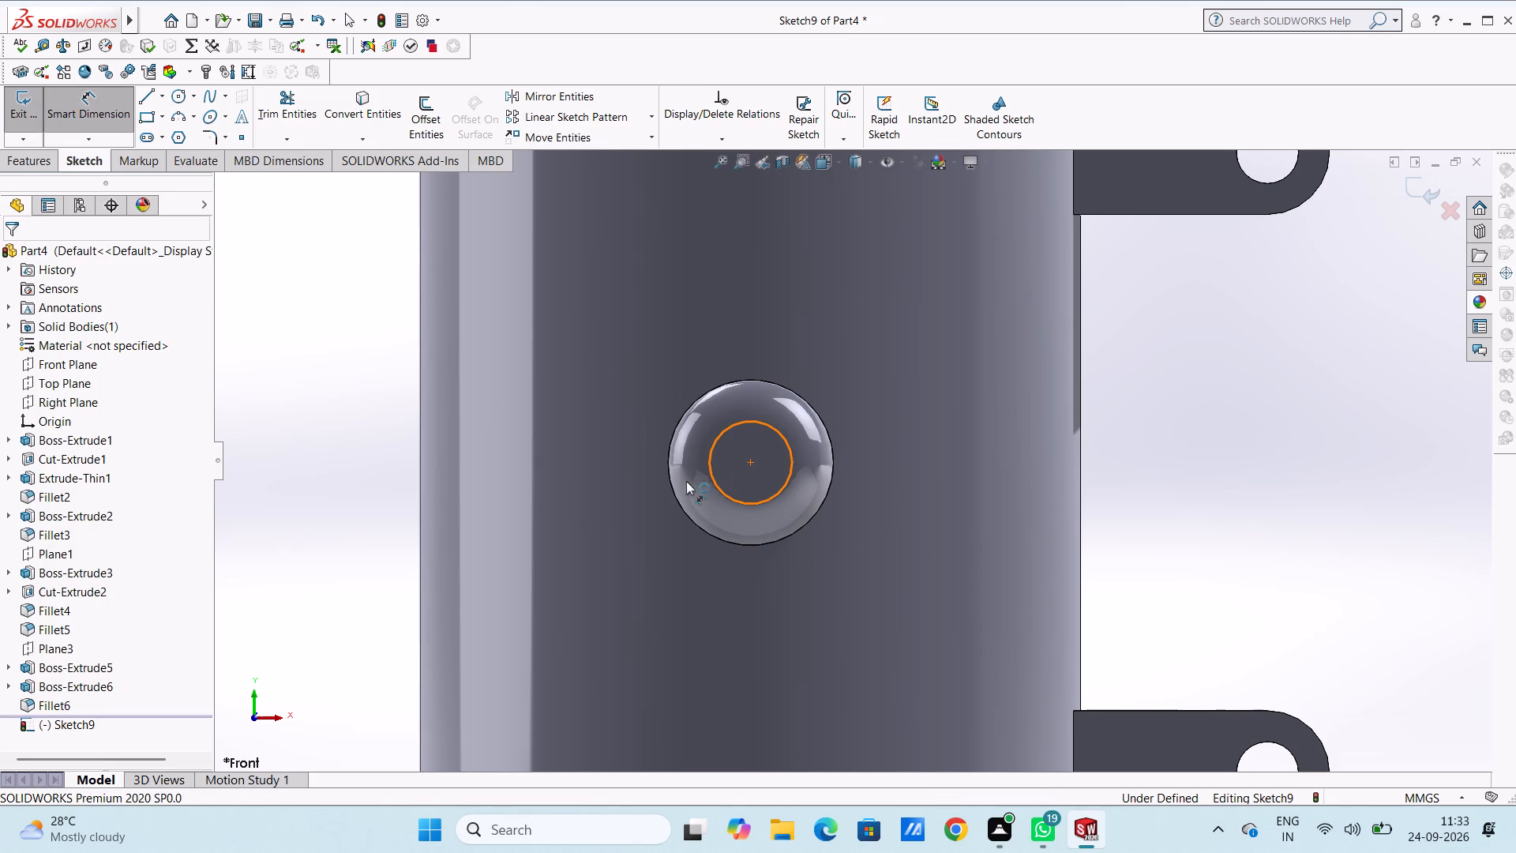
pyautogui.click(284, 330)
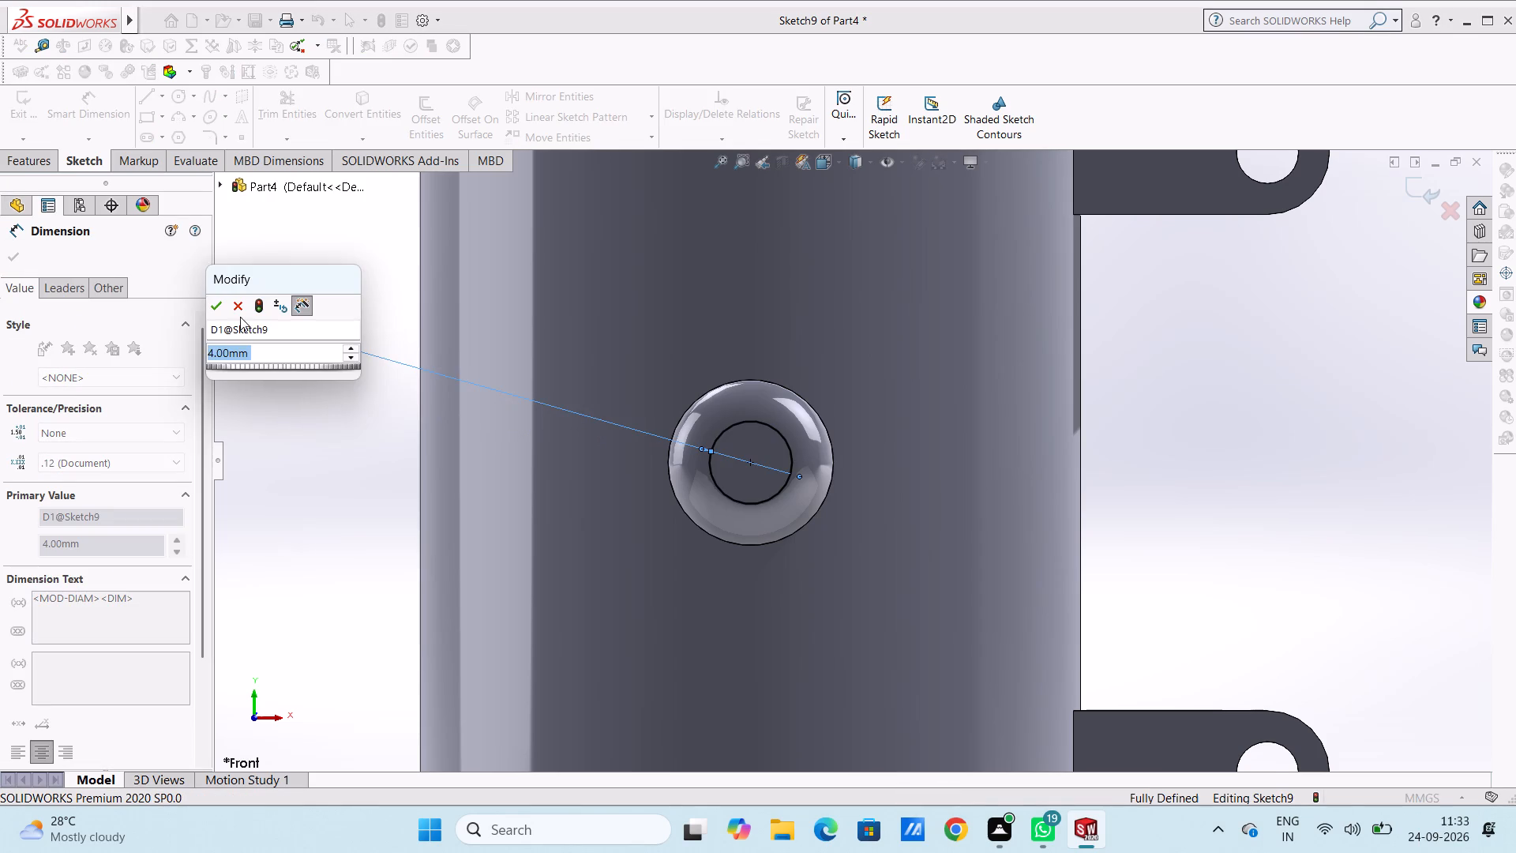
pyautogui.click(218, 307)
pyautogui.click(327, 242)
pyautogui.press('Escape')
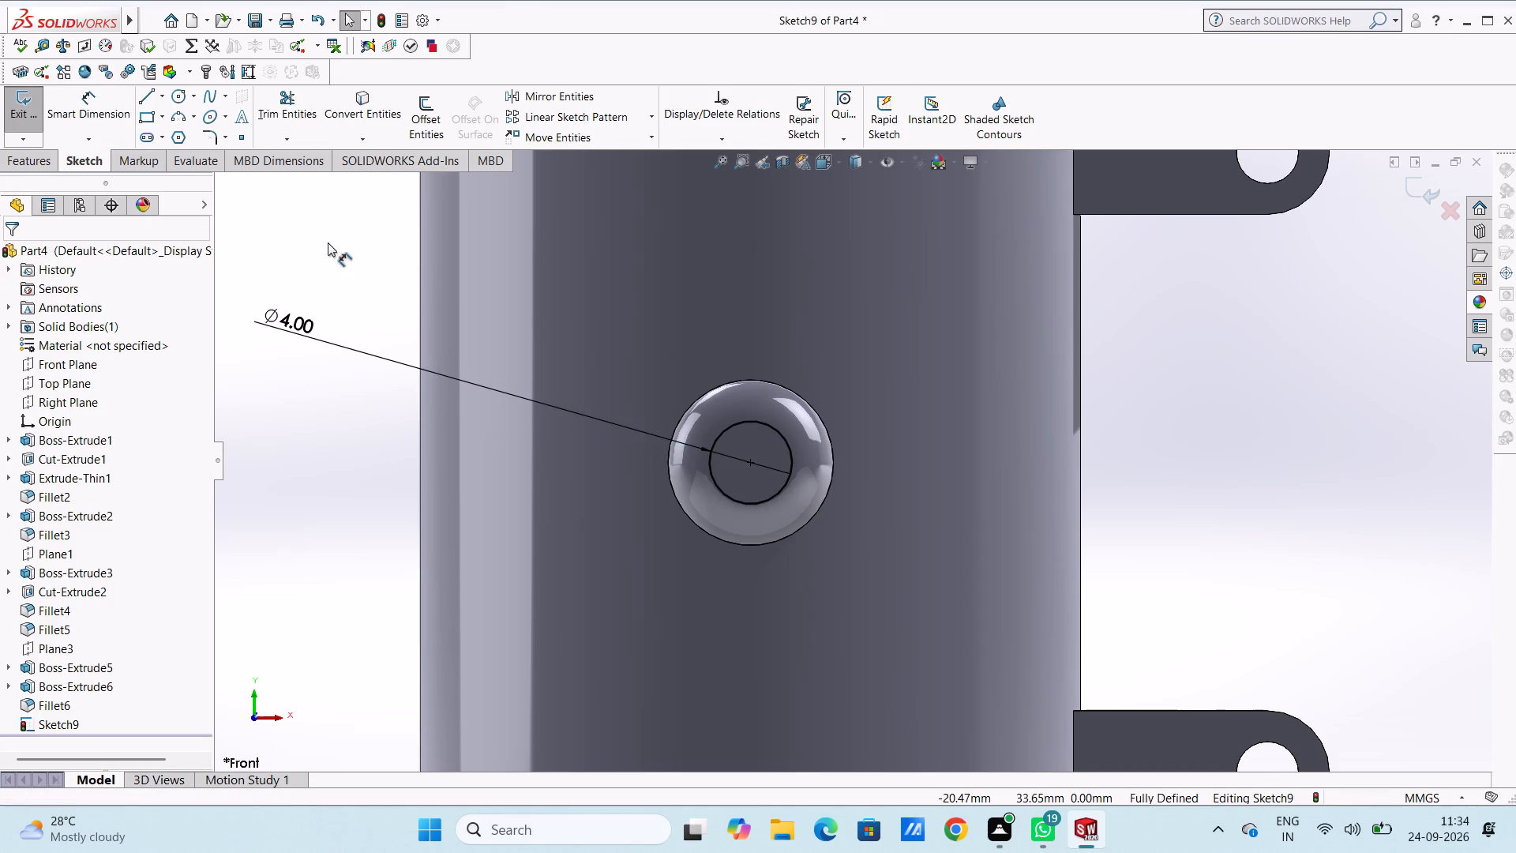
pyautogui.press('Escape')
pyautogui.scroll(3, 367, 260)
pyautogui.moveTo(433, 271); pyautogui.dragTo(362, 348, button='middle')
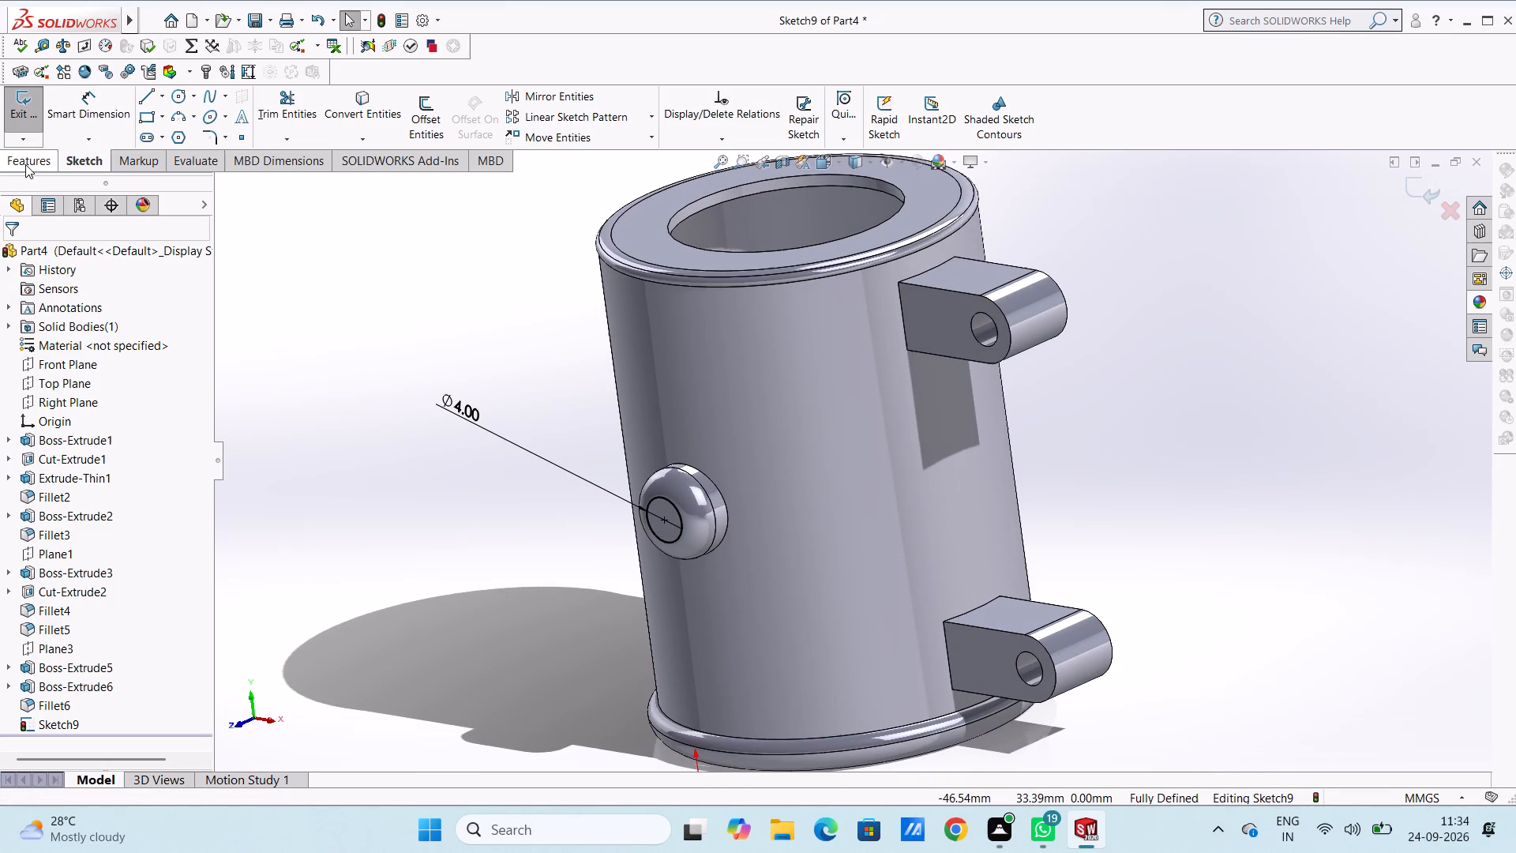
# Cut-extrude the 4 mm circle on the front boss with a 200 mm blind depth through the tube.
pyautogui.click(25, 164)
pyautogui.click(268, 111)
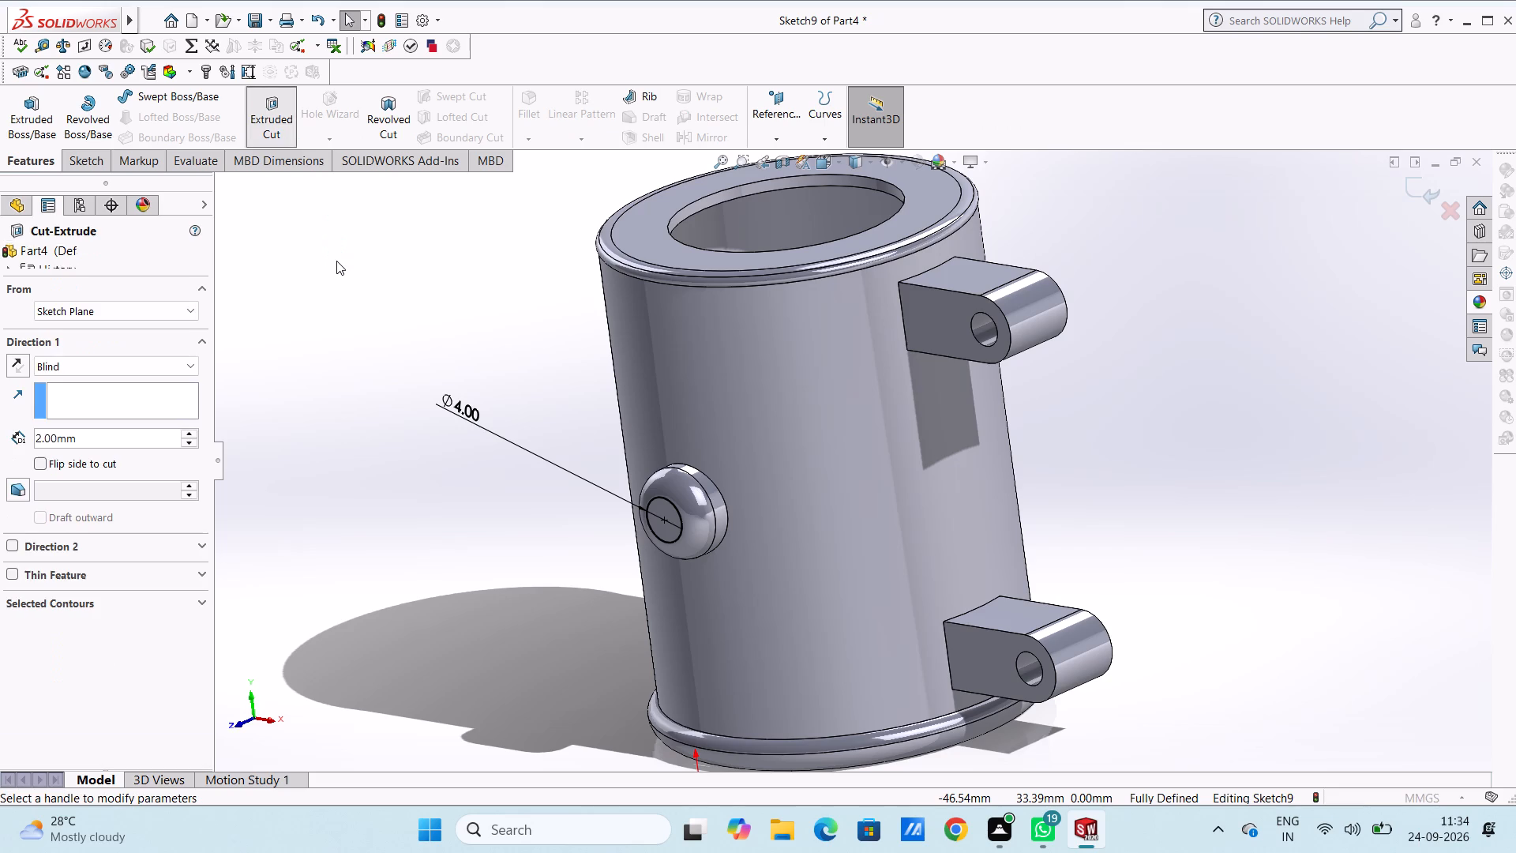
pyautogui.write('200')
pyautogui.press('Return')
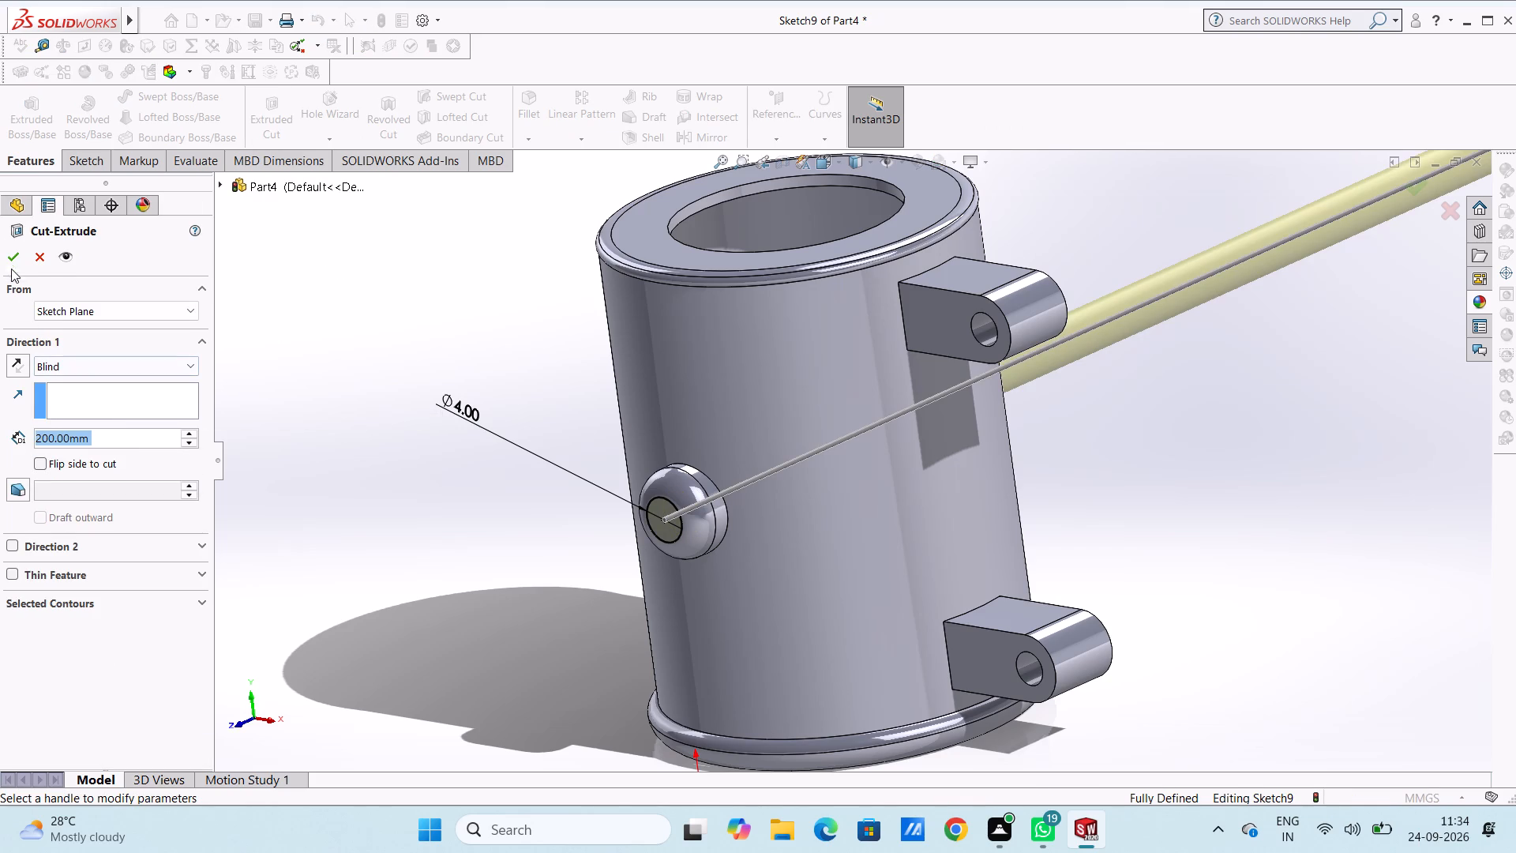
pyautogui.click(9, 258)
pyautogui.click(322, 342)
# Examine the hole through the front boss and the opposite tube wall from several sides.
pyautogui.moveTo(340, 345); pyautogui.dragTo(349, 345, button='middle')
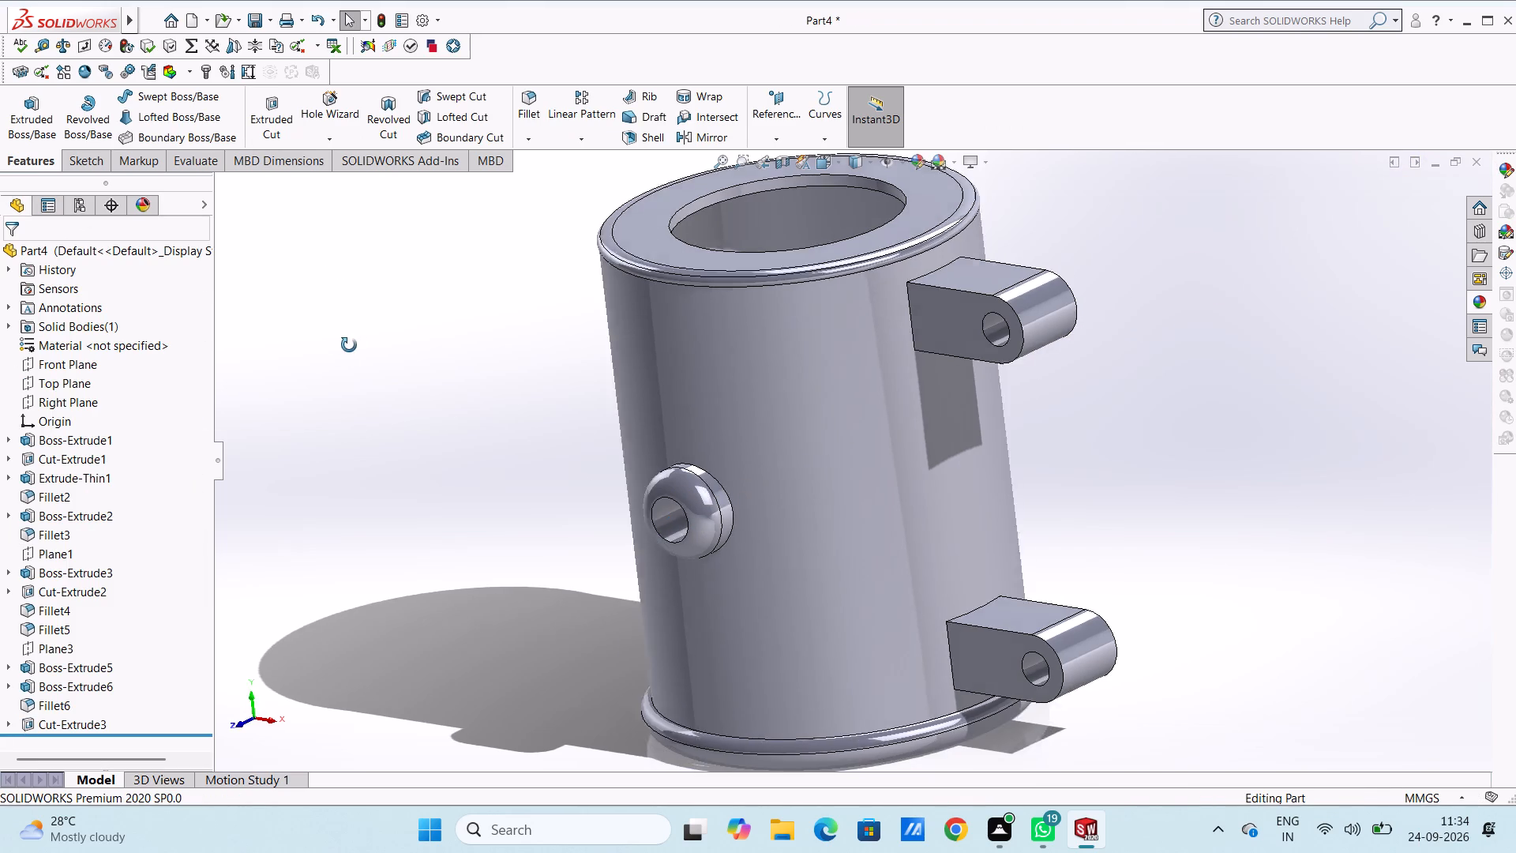
pyautogui.moveTo(349, 345); pyautogui.dragTo(322, 276, button='middle')
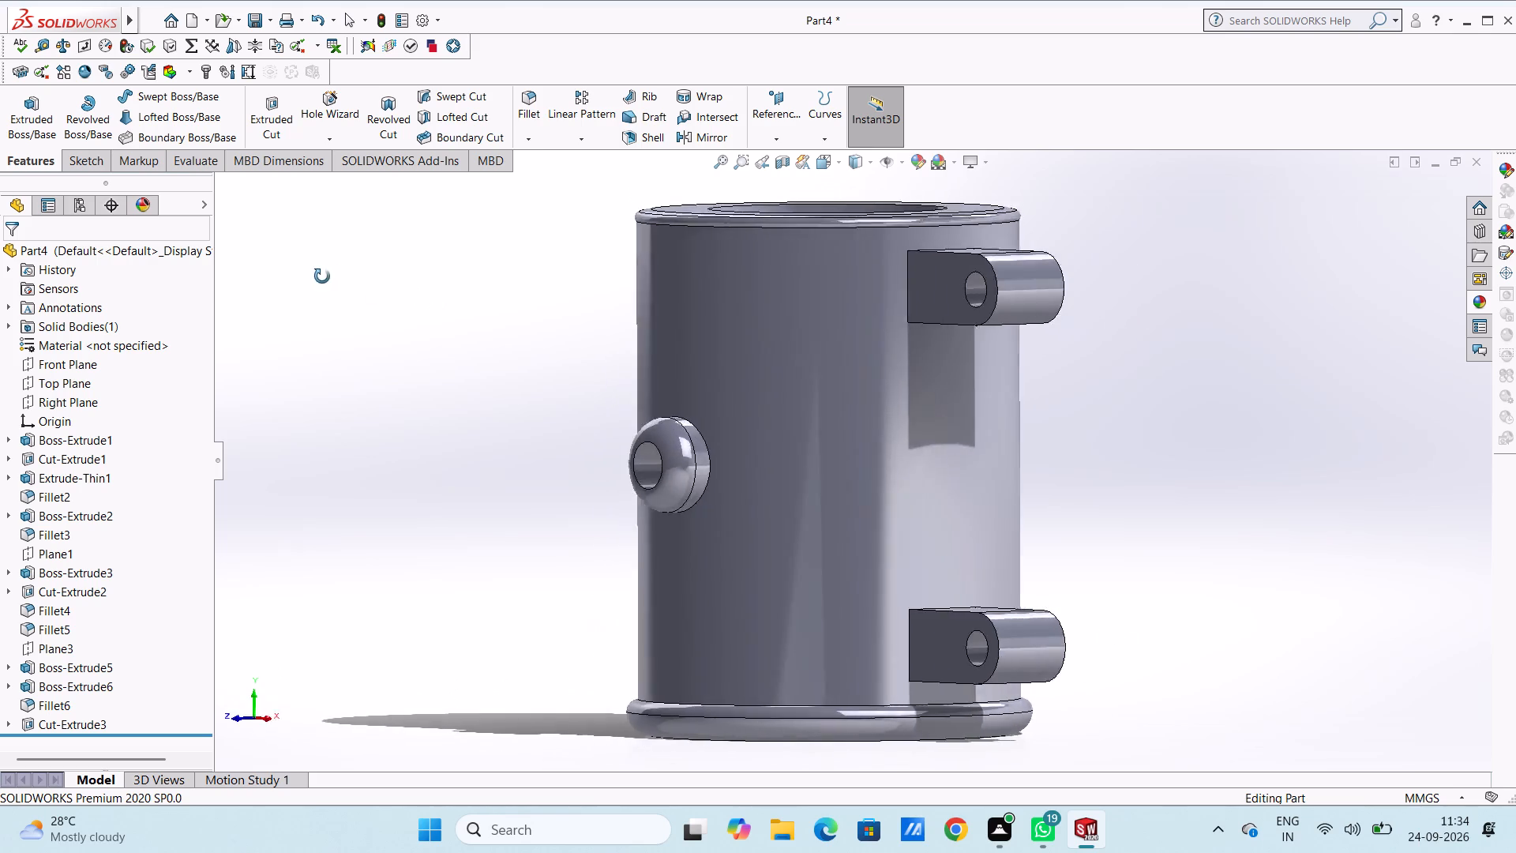
pyautogui.moveTo(322, 276); pyautogui.dragTo(232, 313, button='middle')
pyautogui.moveTo(254, 313); pyautogui.dragTo(392, 336, button='middle')
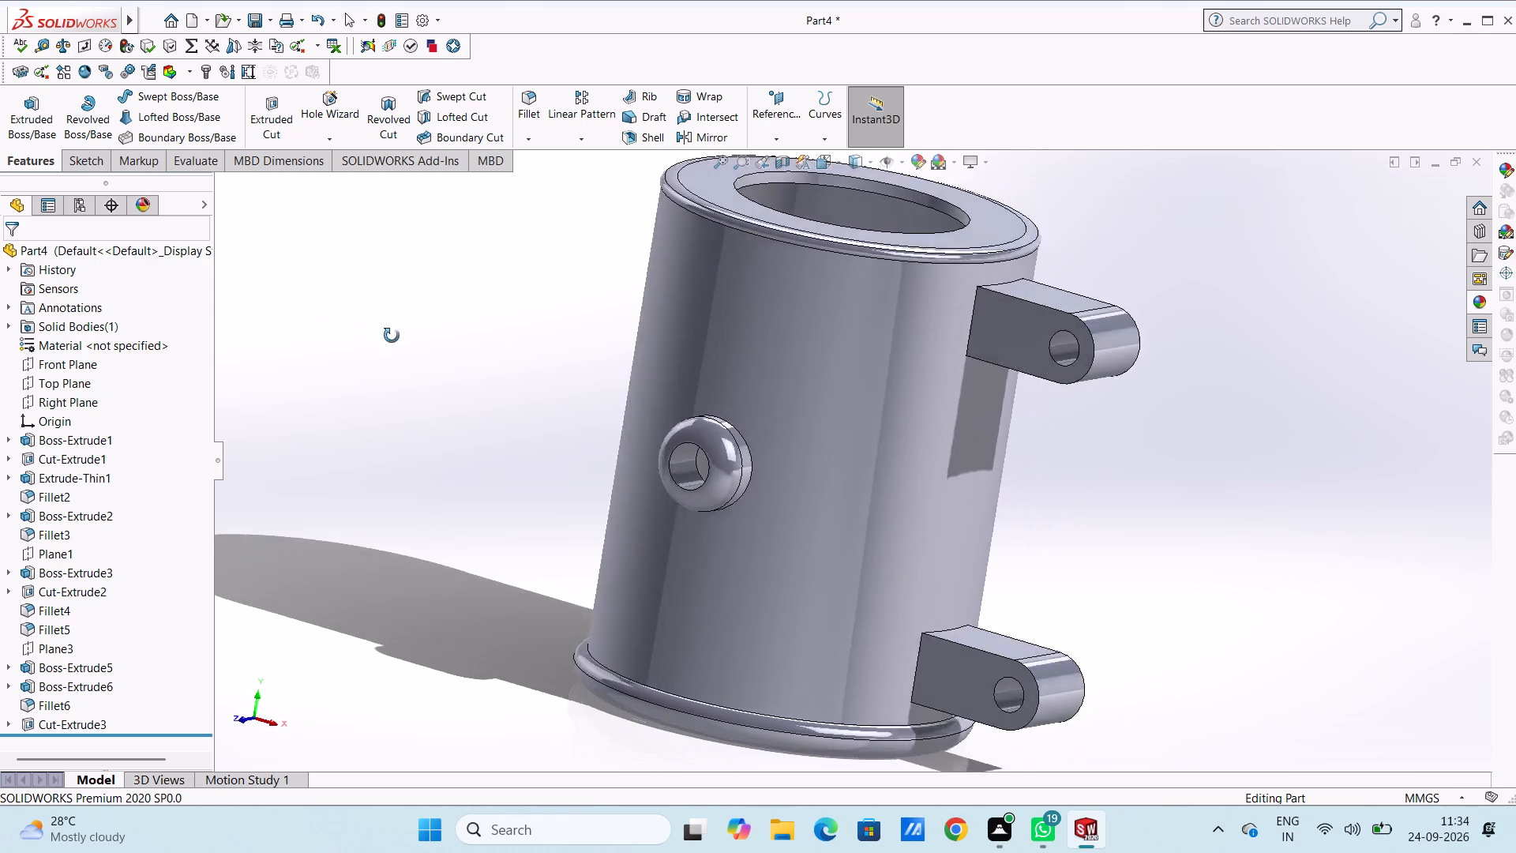
pyautogui.moveTo(392, 336); pyautogui.dragTo(633, 480, button='middle')
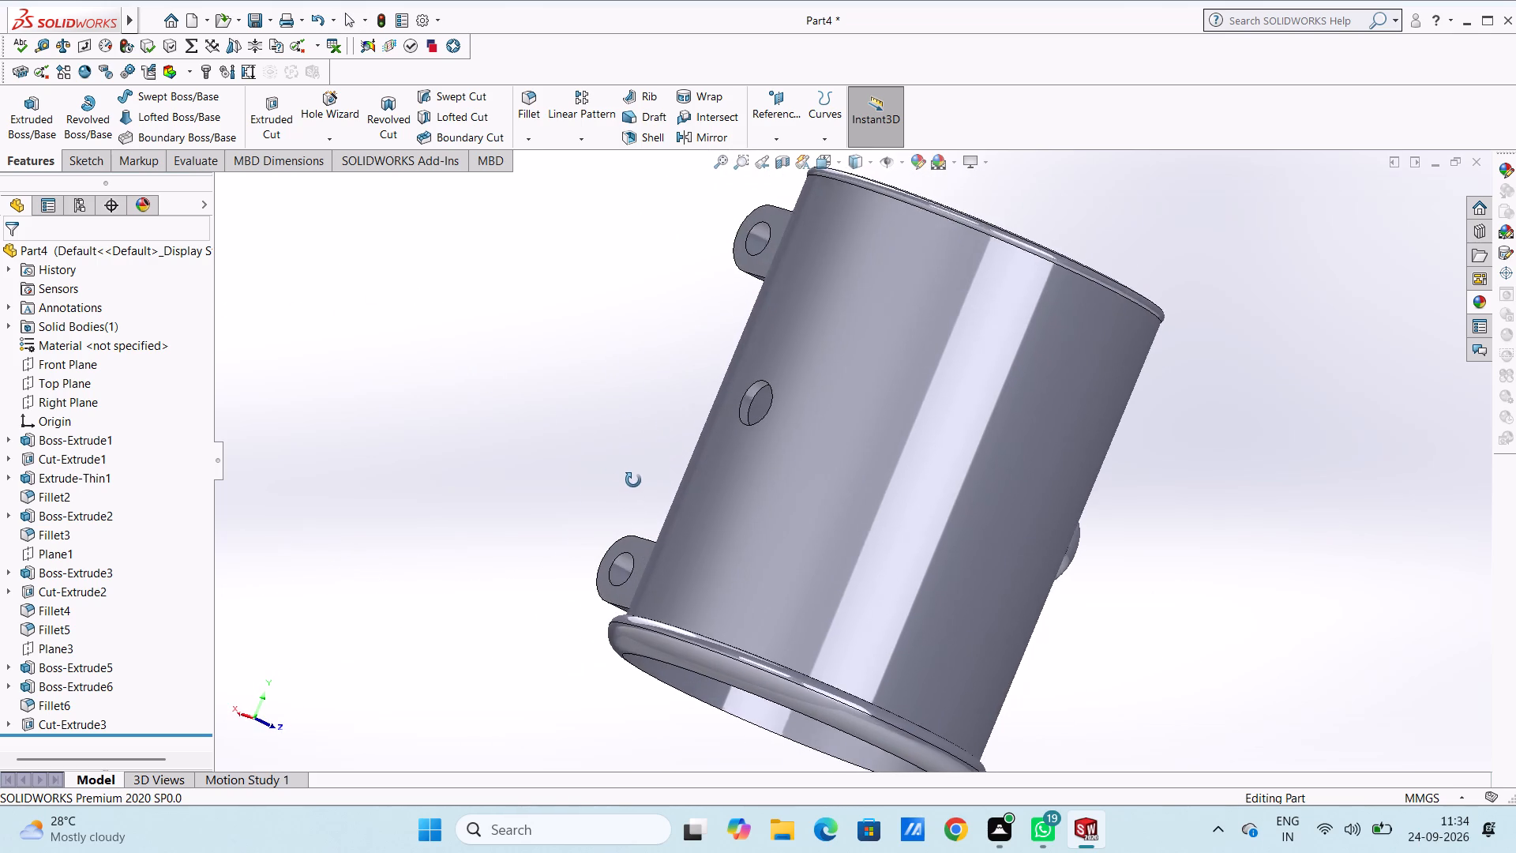
pyautogui.moveTo(633, 480); pyautogui.dragTo(467, 516, button='middle')
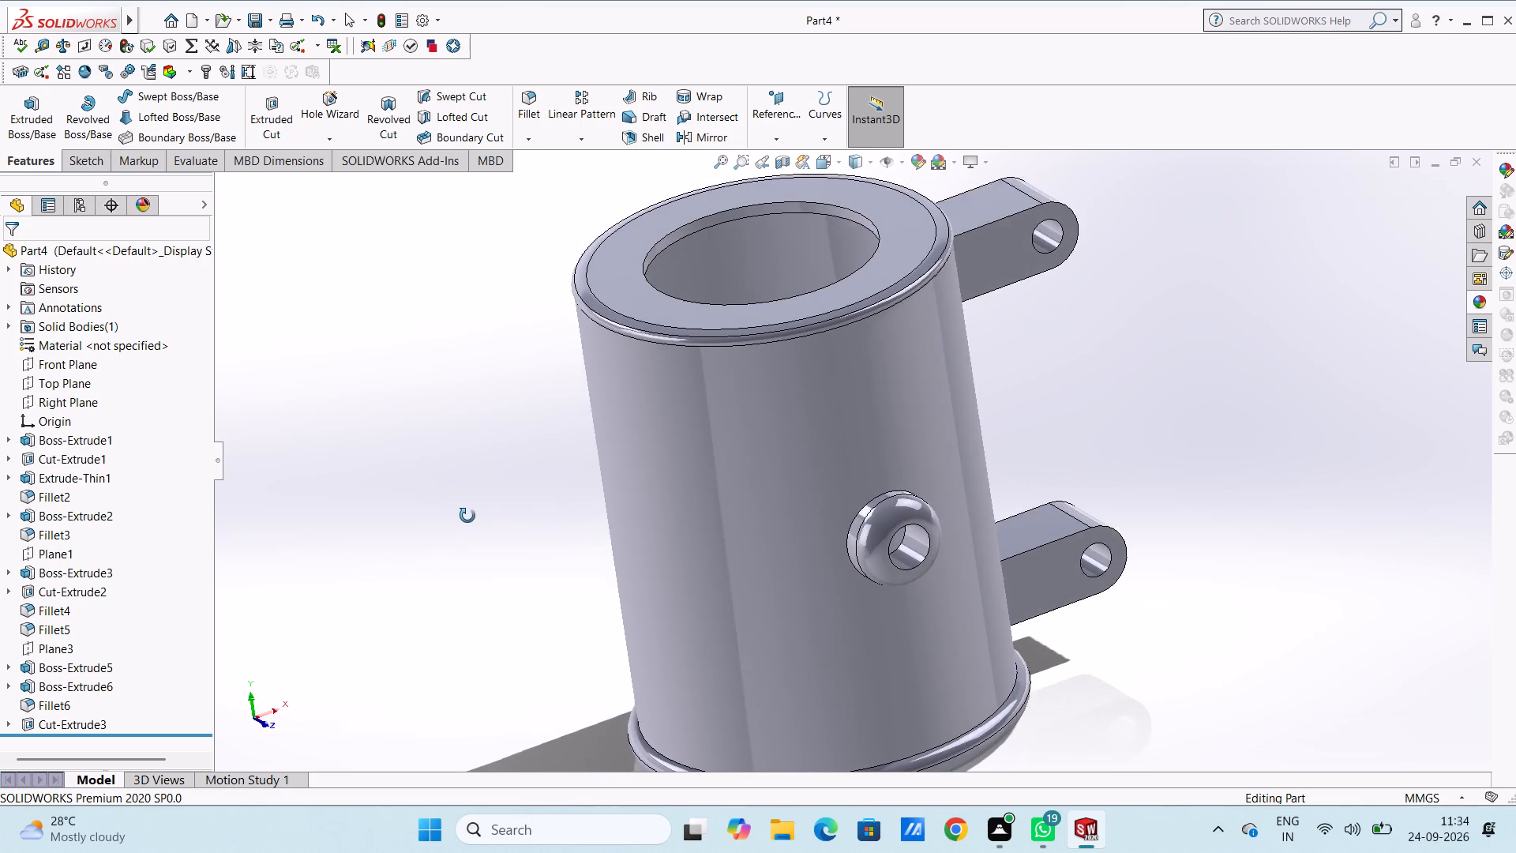
pyautogui.moveTo(467, 516); pyautogui.dragTo(456, 516, button='middle')
pyautogui.hotkey('ctrl', '7')
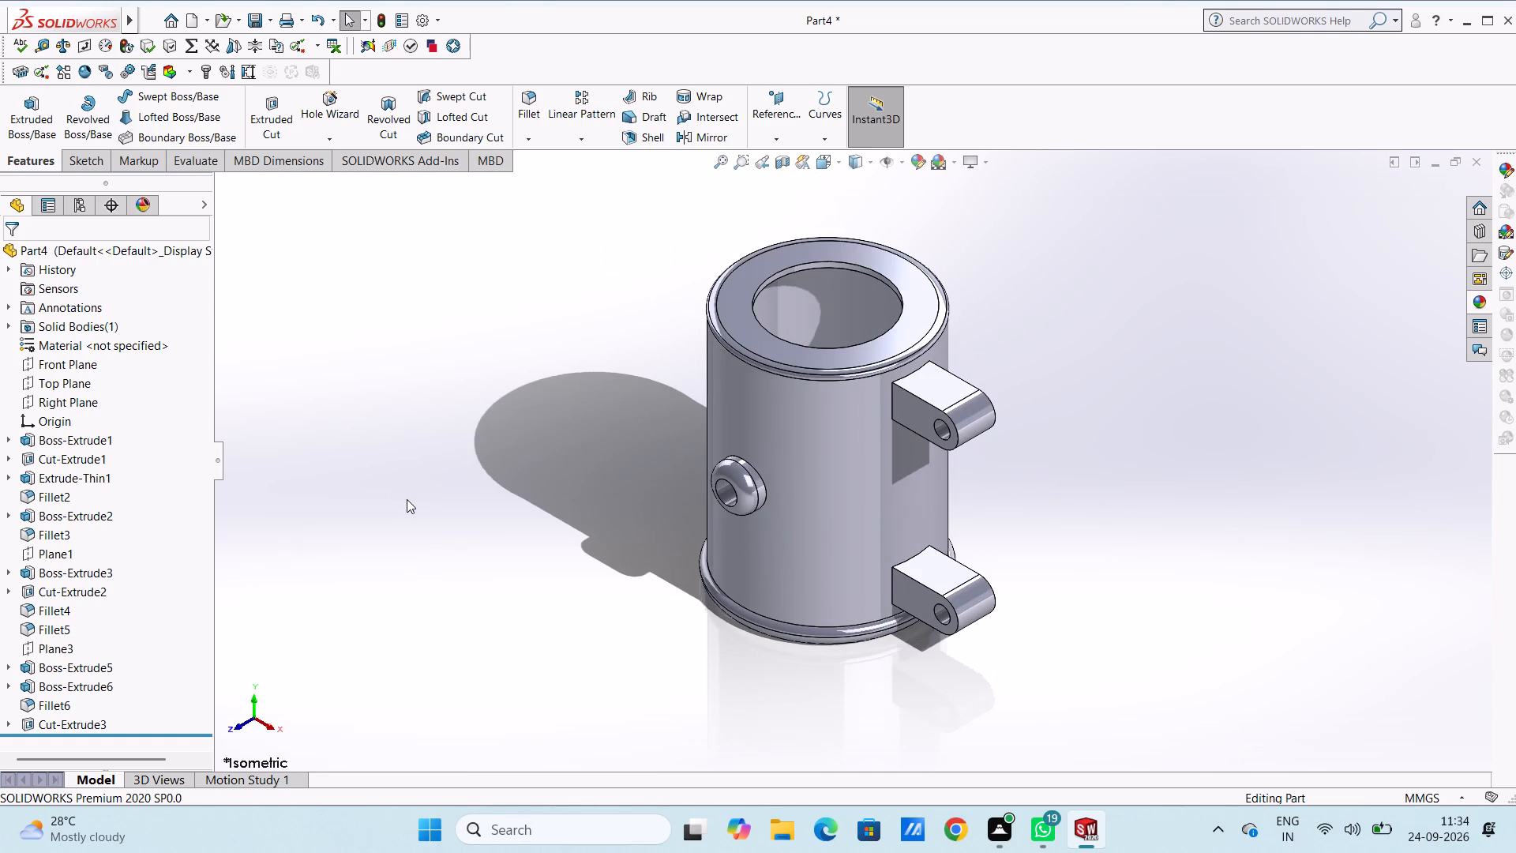
# Create a reference plane offset 19 mm from the Front Plane, flipped to the rear side of the tube.
pyautogui.hotkey('ctrl', '5')
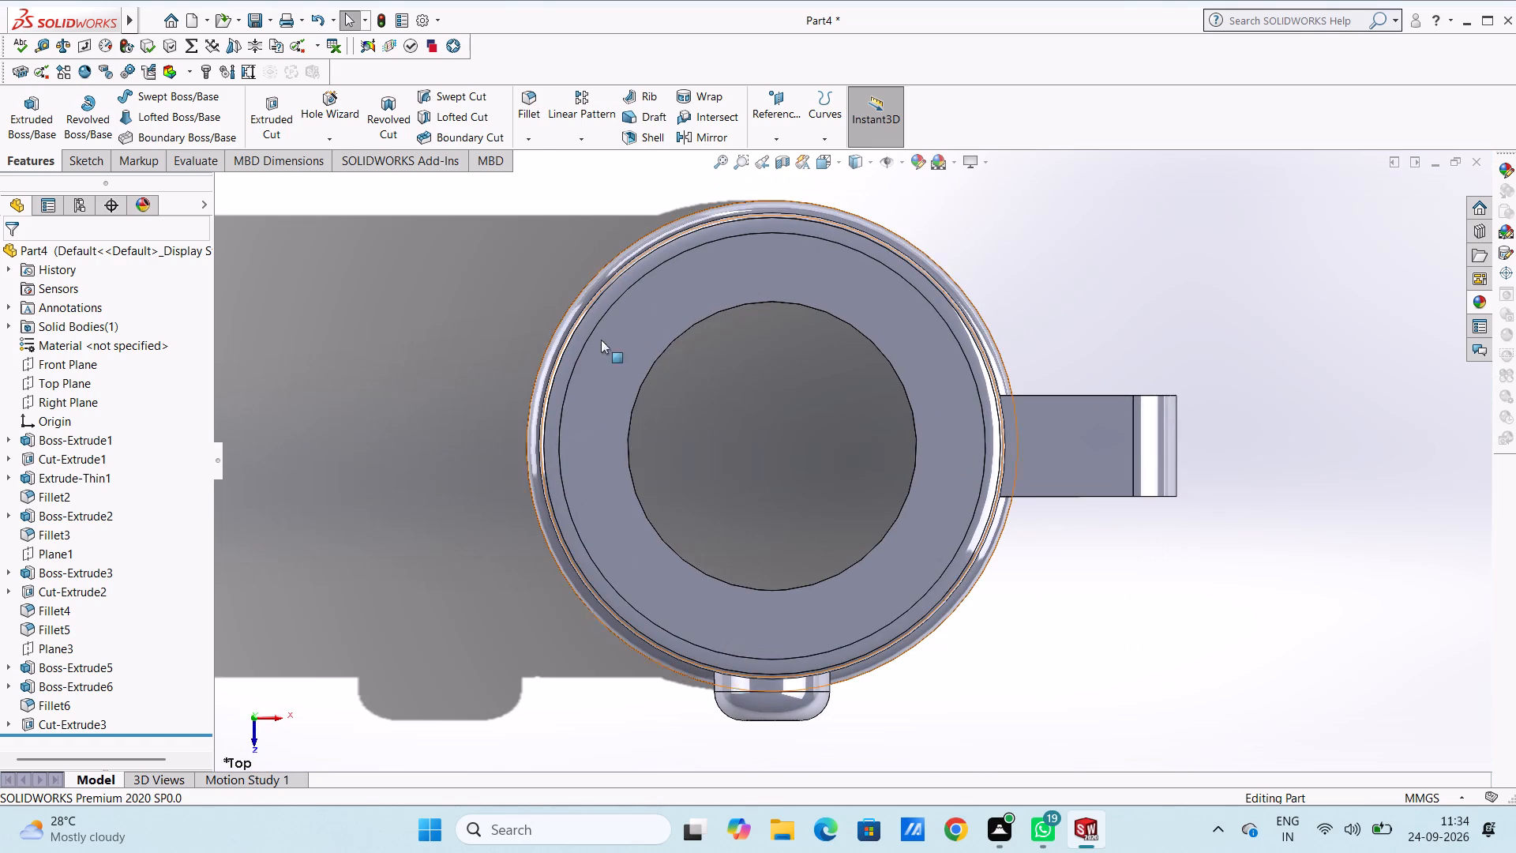
pyautogui.click(781, 100)
pyautogui.click(789, 163)
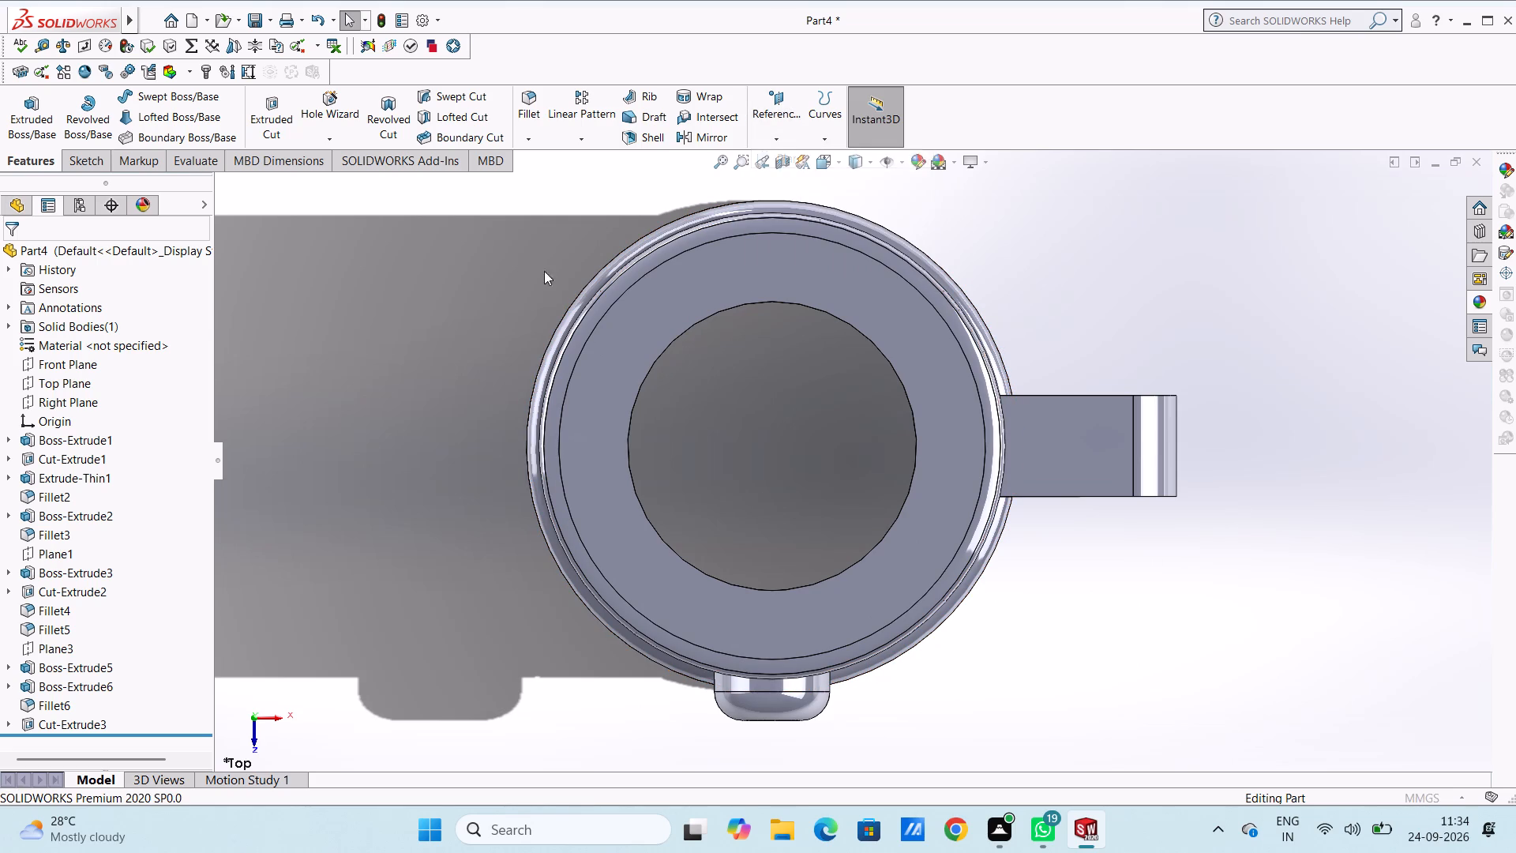
pyautogui.click(279, 175)
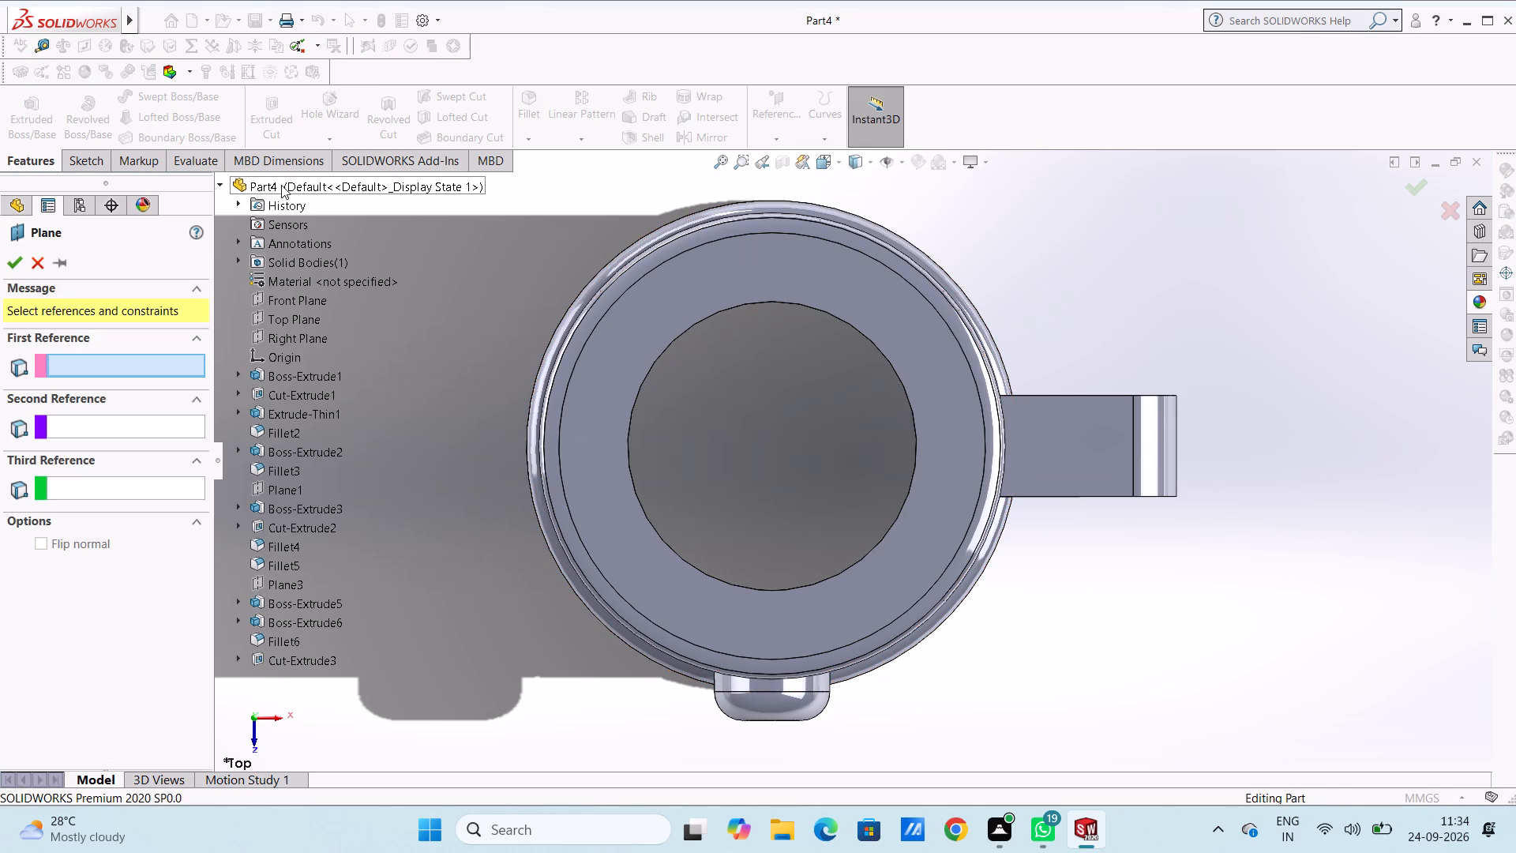
pyautogui.click(297, 298)
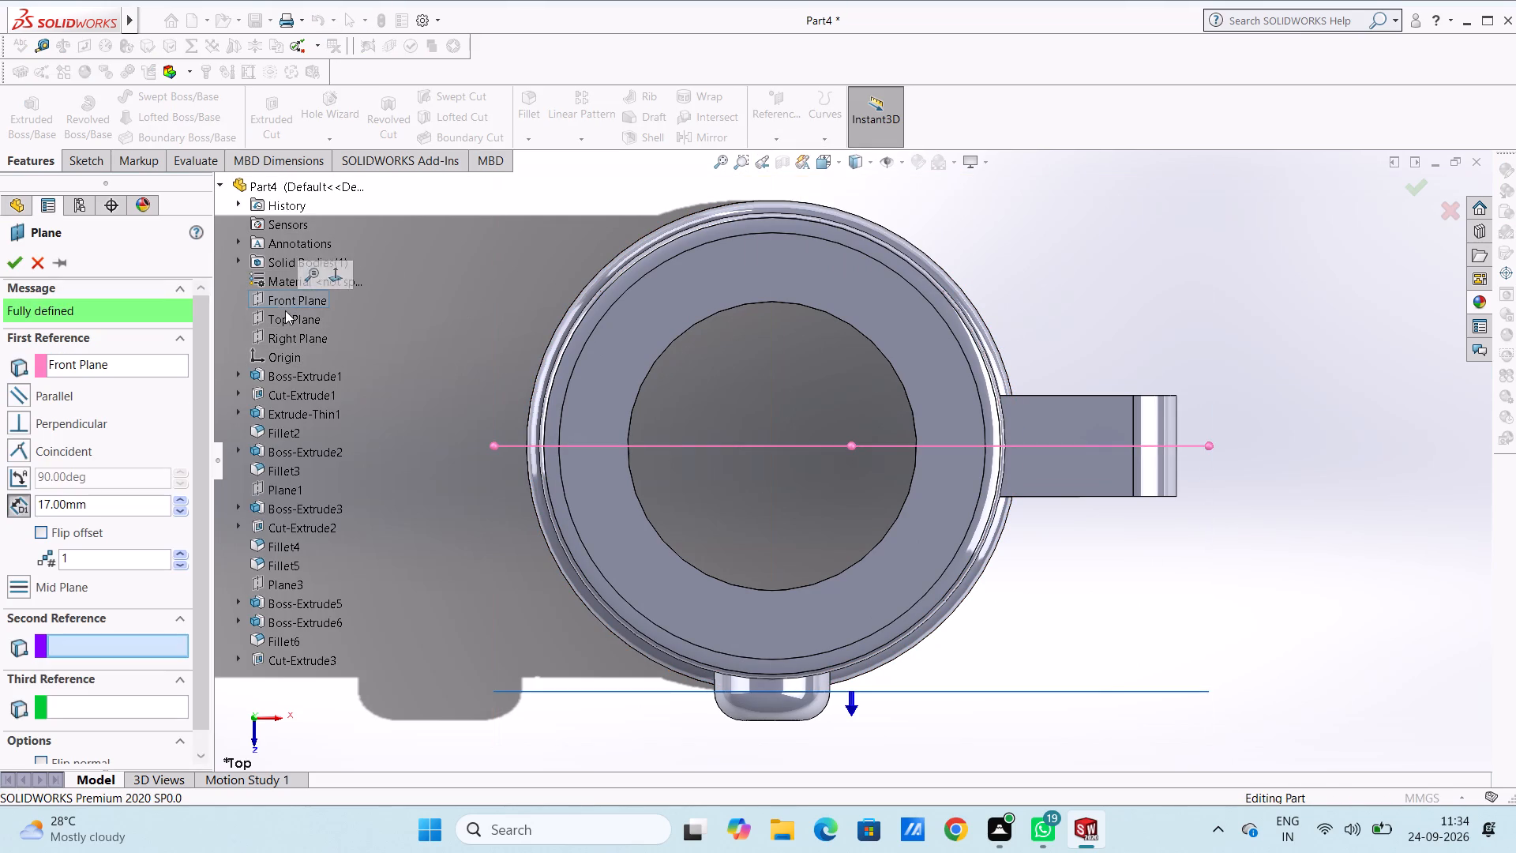
pyautogui.click(42, 533)
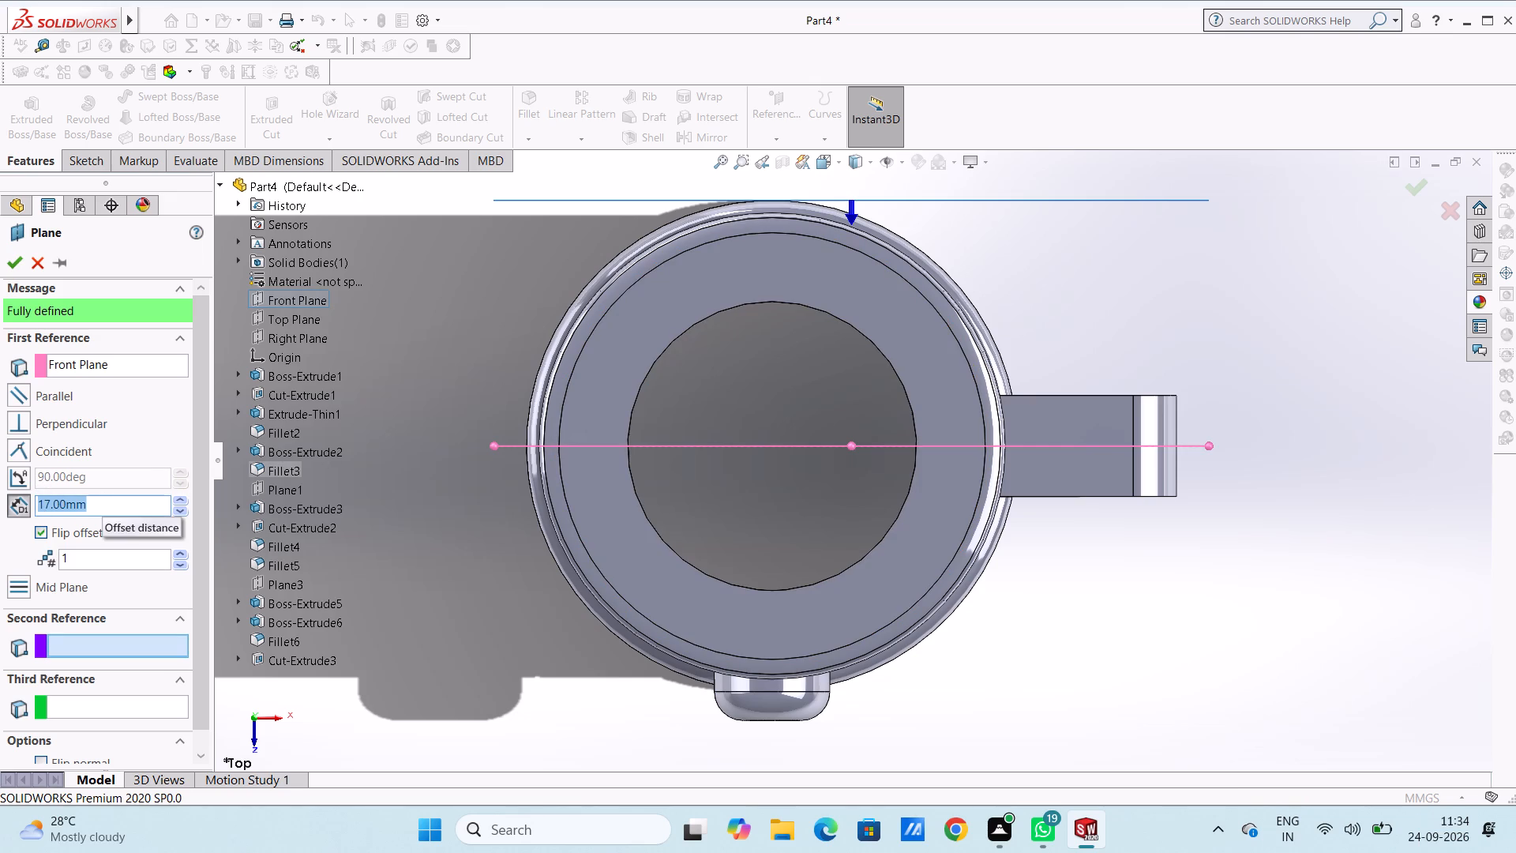
pyautogui.write('19')
pyautogui.press('Return')
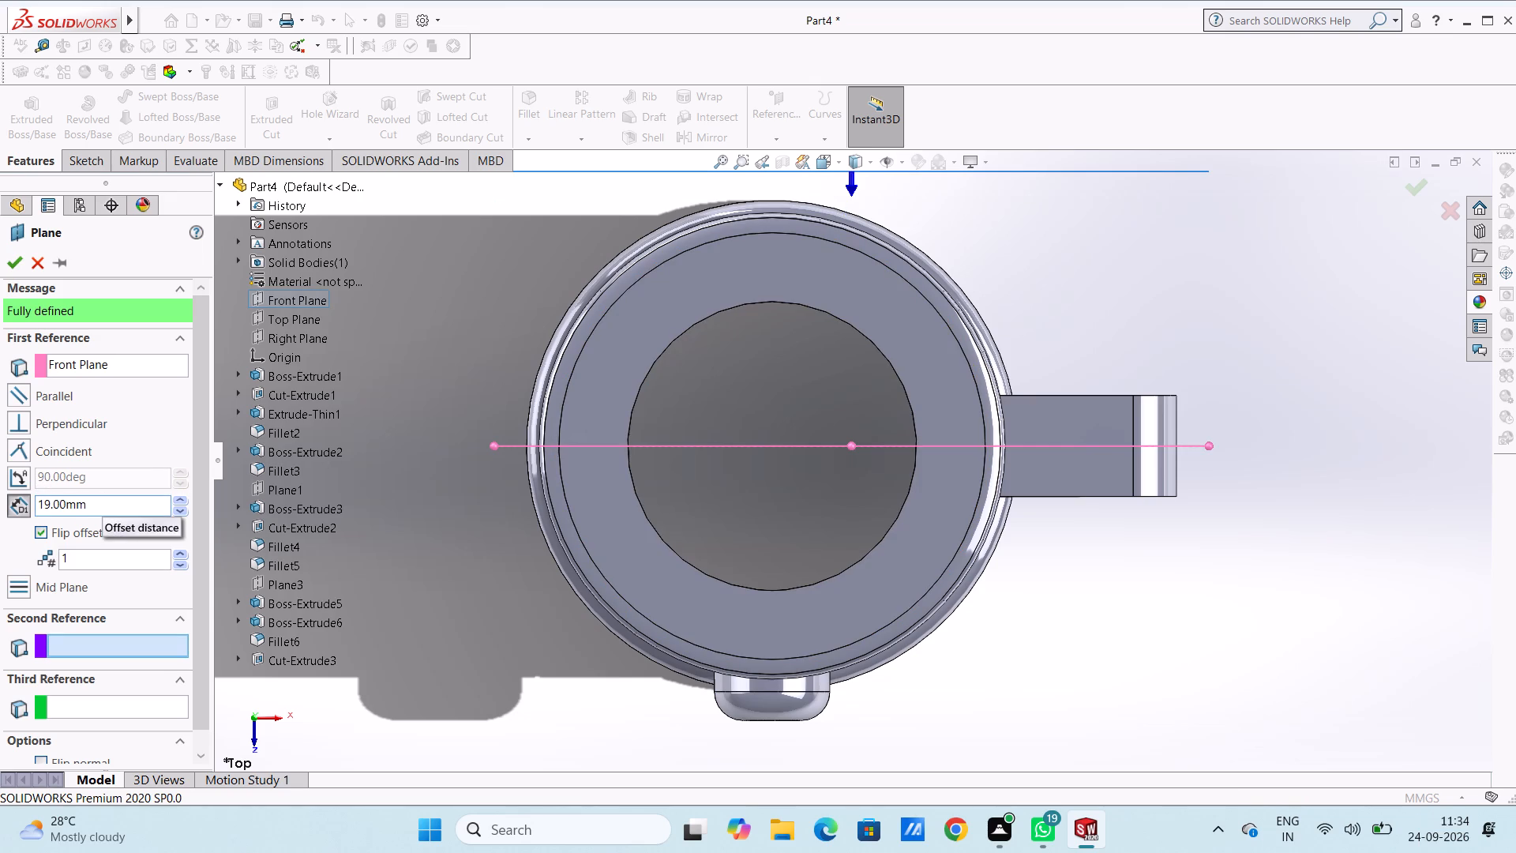
pyautogui.click(15, 264)
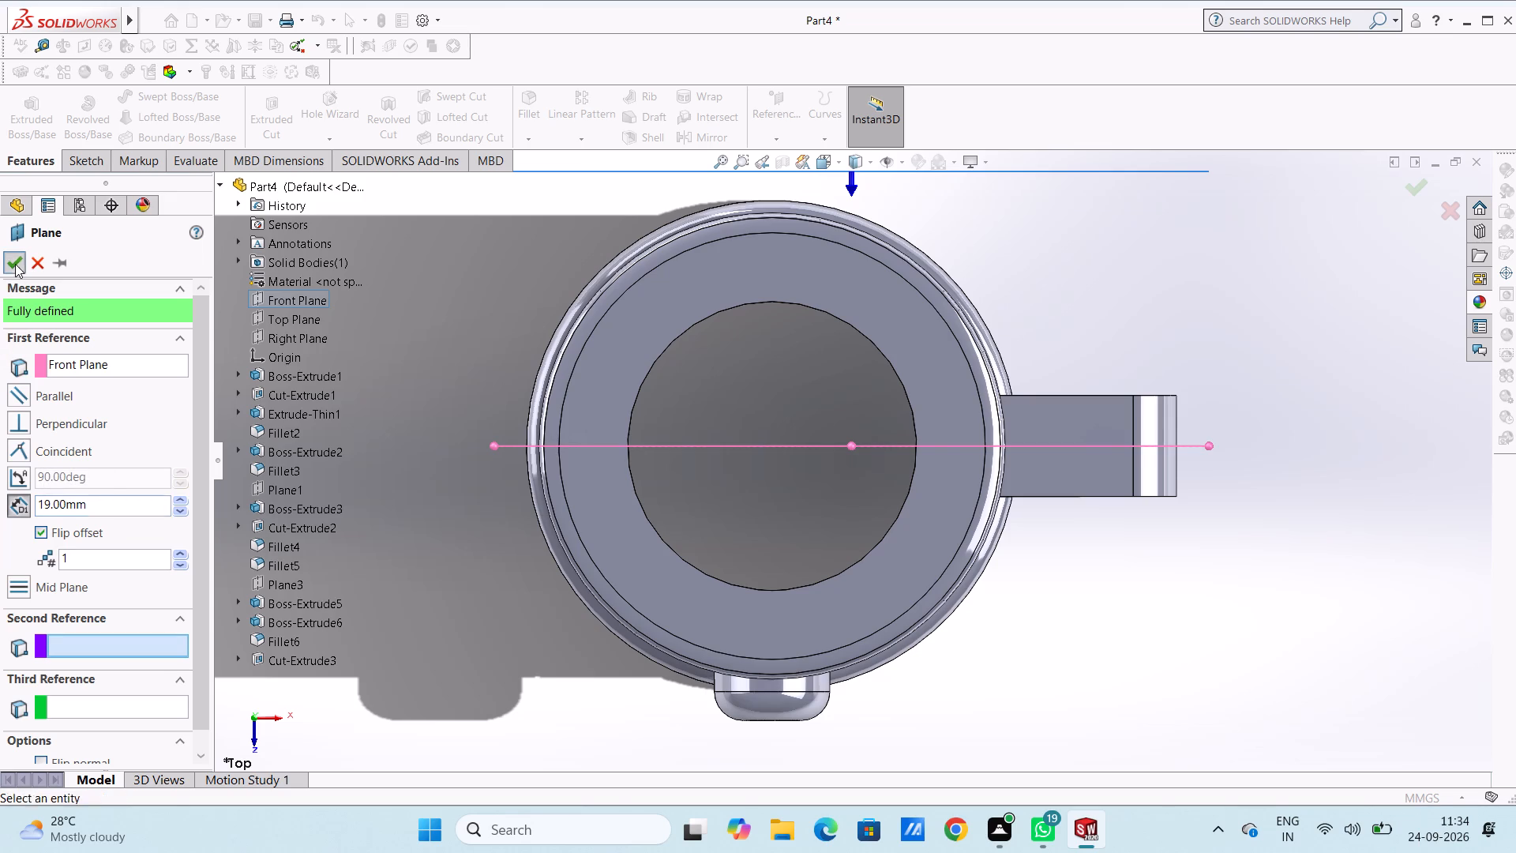
pyautogui.click(377, 369)
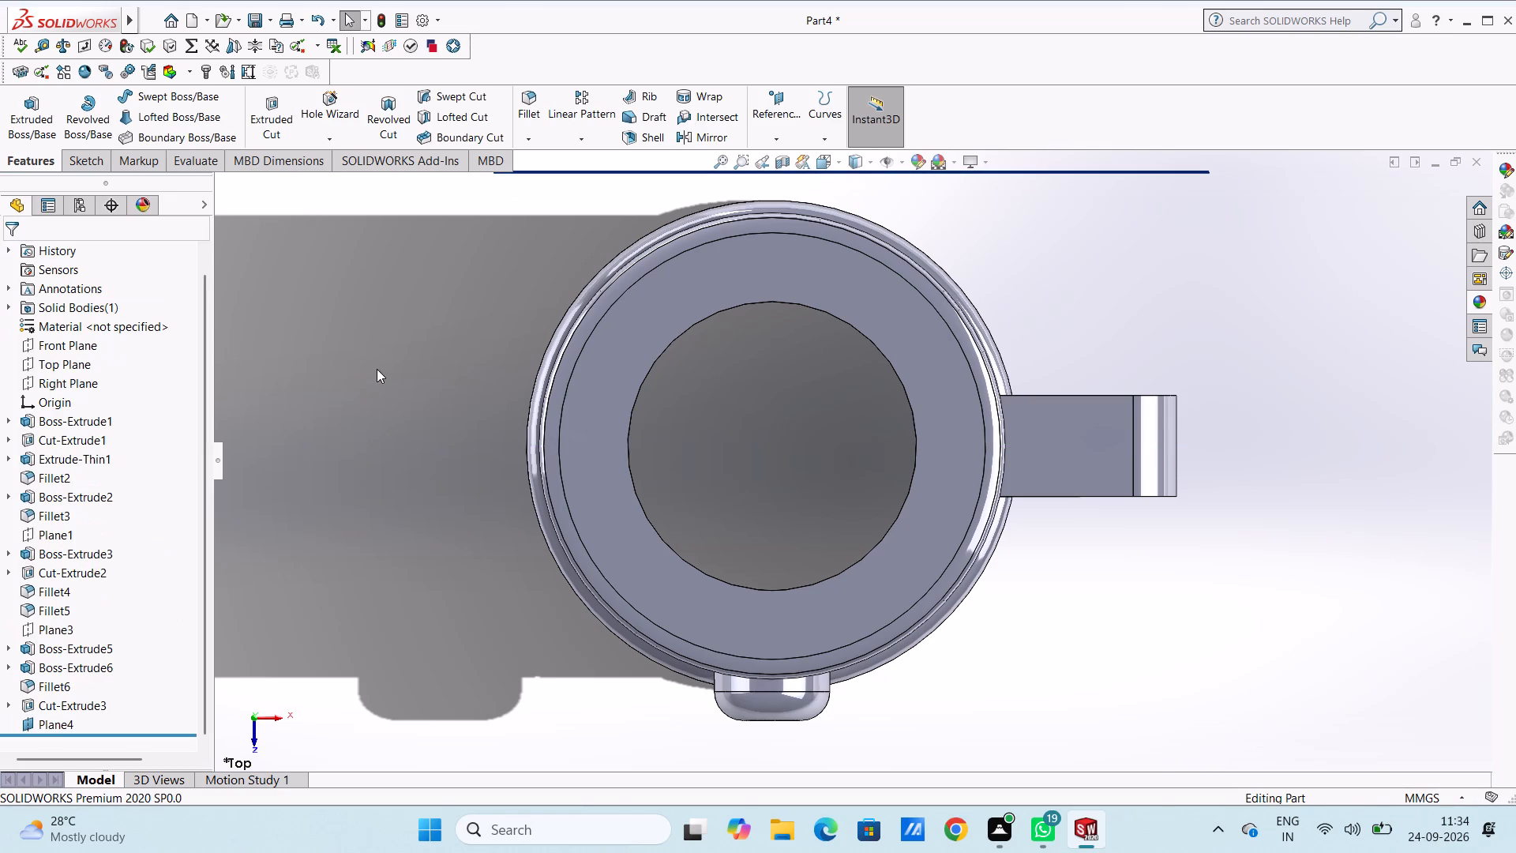
# On the rear offset plane, sketch two concentric circles with 2 mm and 4 mm radii, centred on the hole in the tube wall.
pyautogui.hotkey('ctrl', '2')
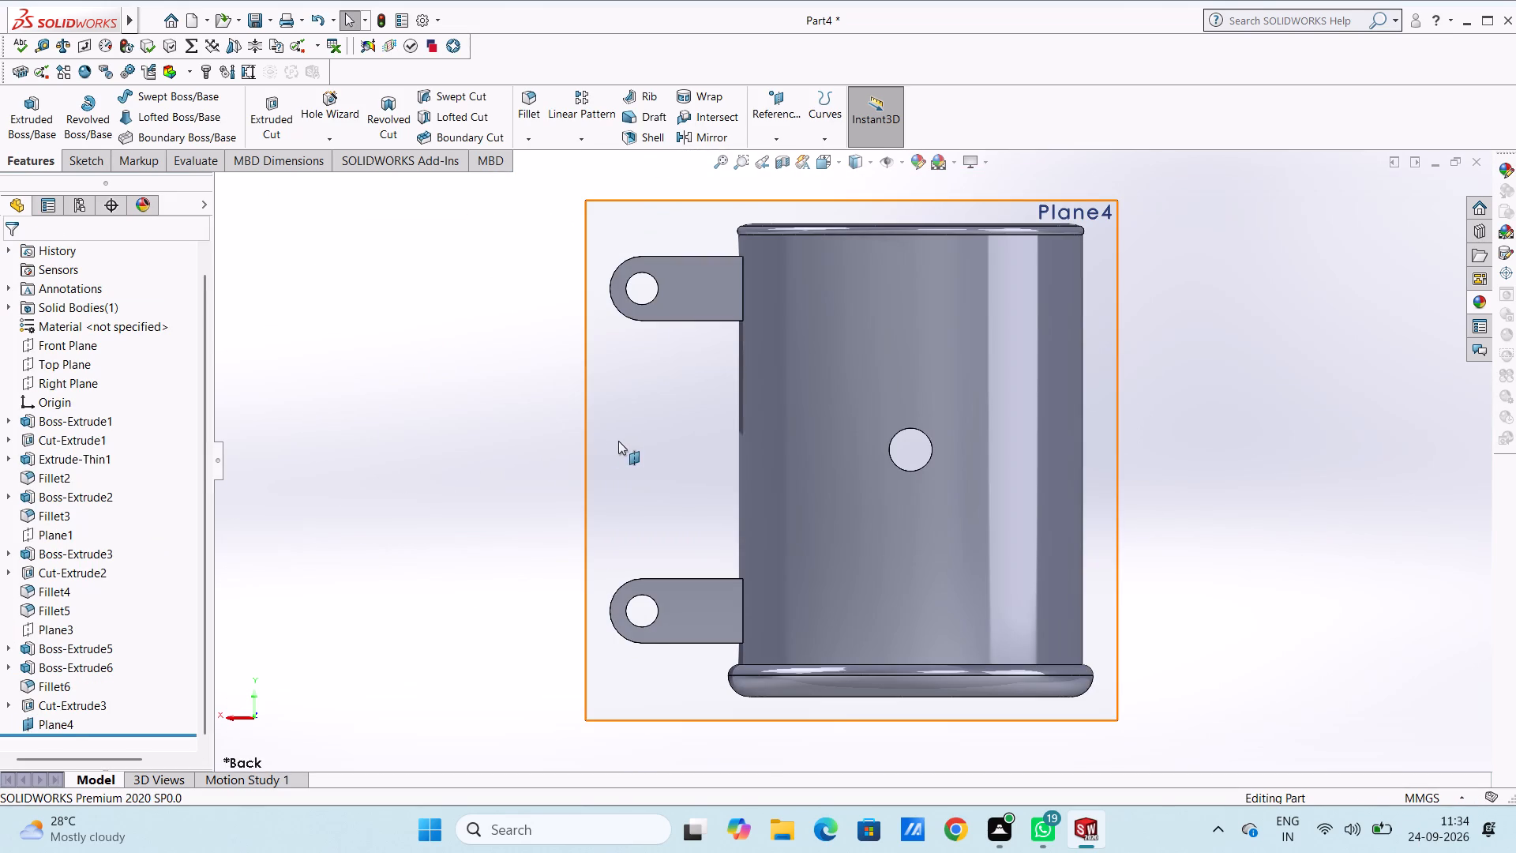
pyautogui.click(618, 441)
pyautogui.click(692, 393)
pyautogui.click(485, 404)
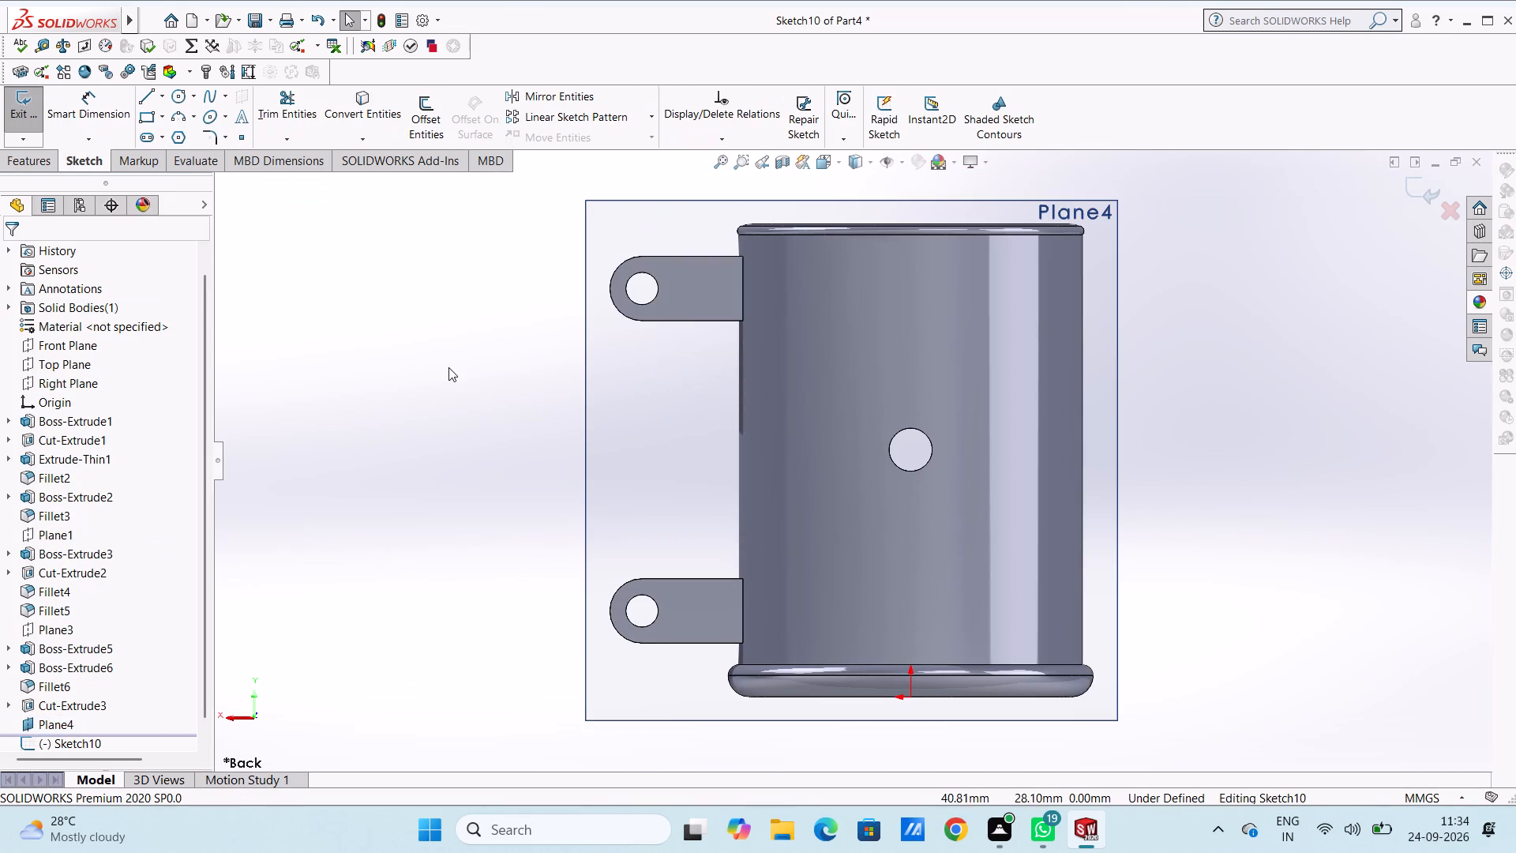
pyautogui.click(175, 96)
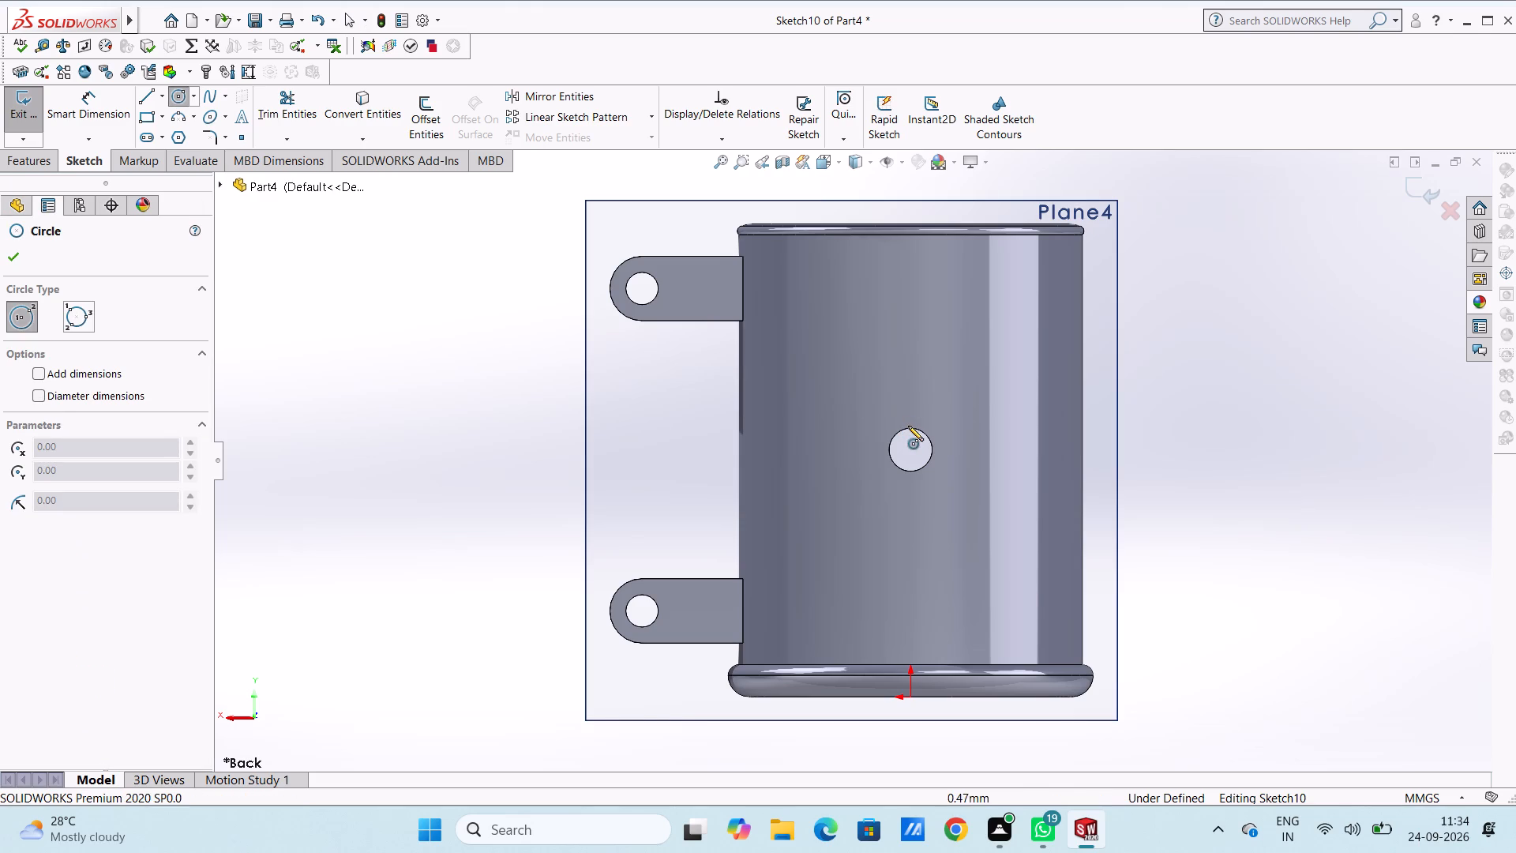
pyautogui.click(910, 449)
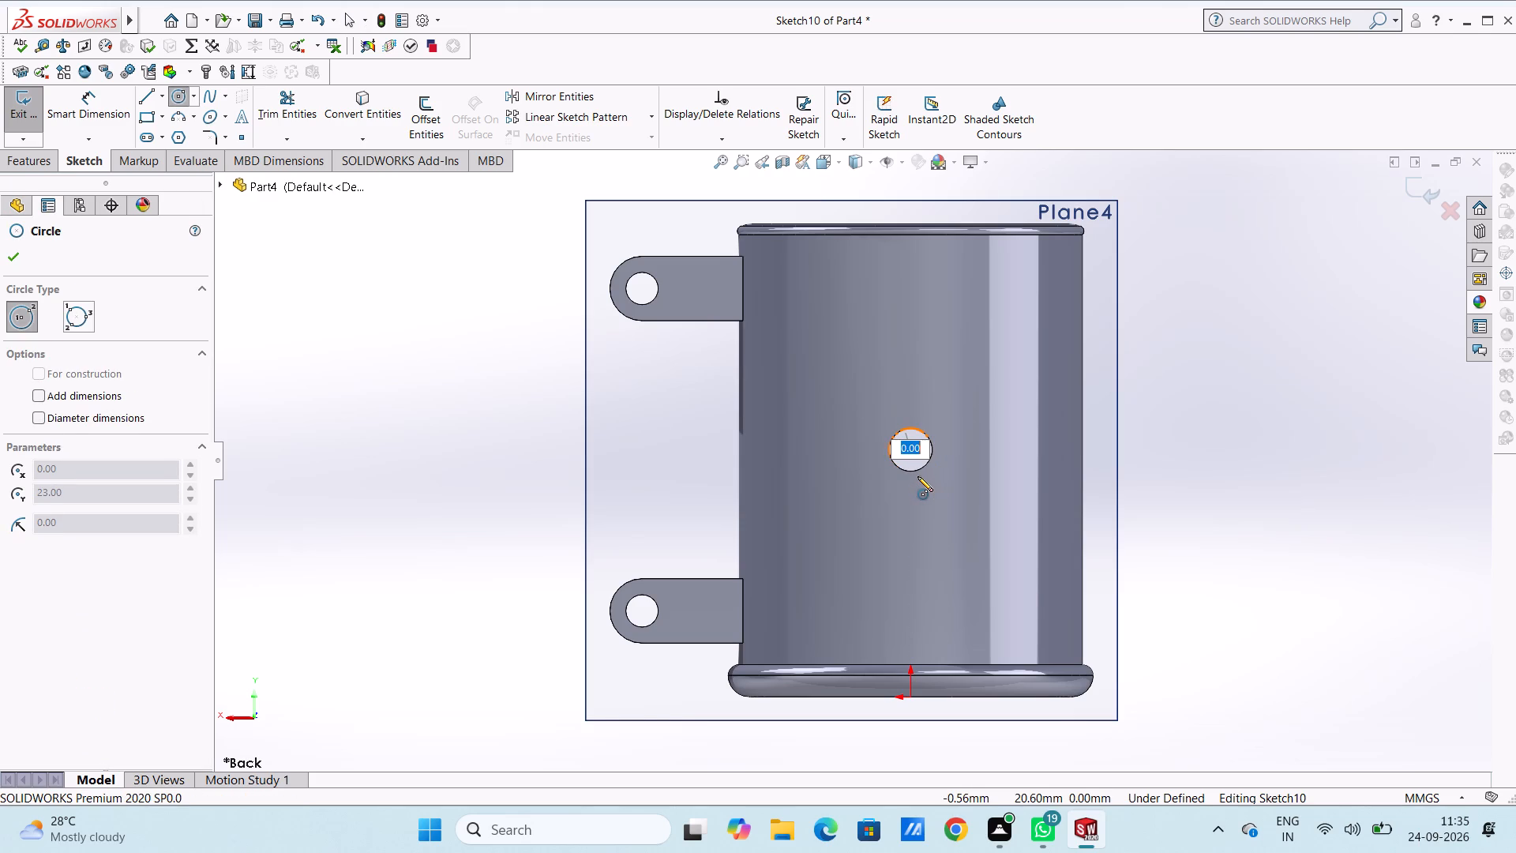
pyautogui.press('2')
pyautogui.press('Return')
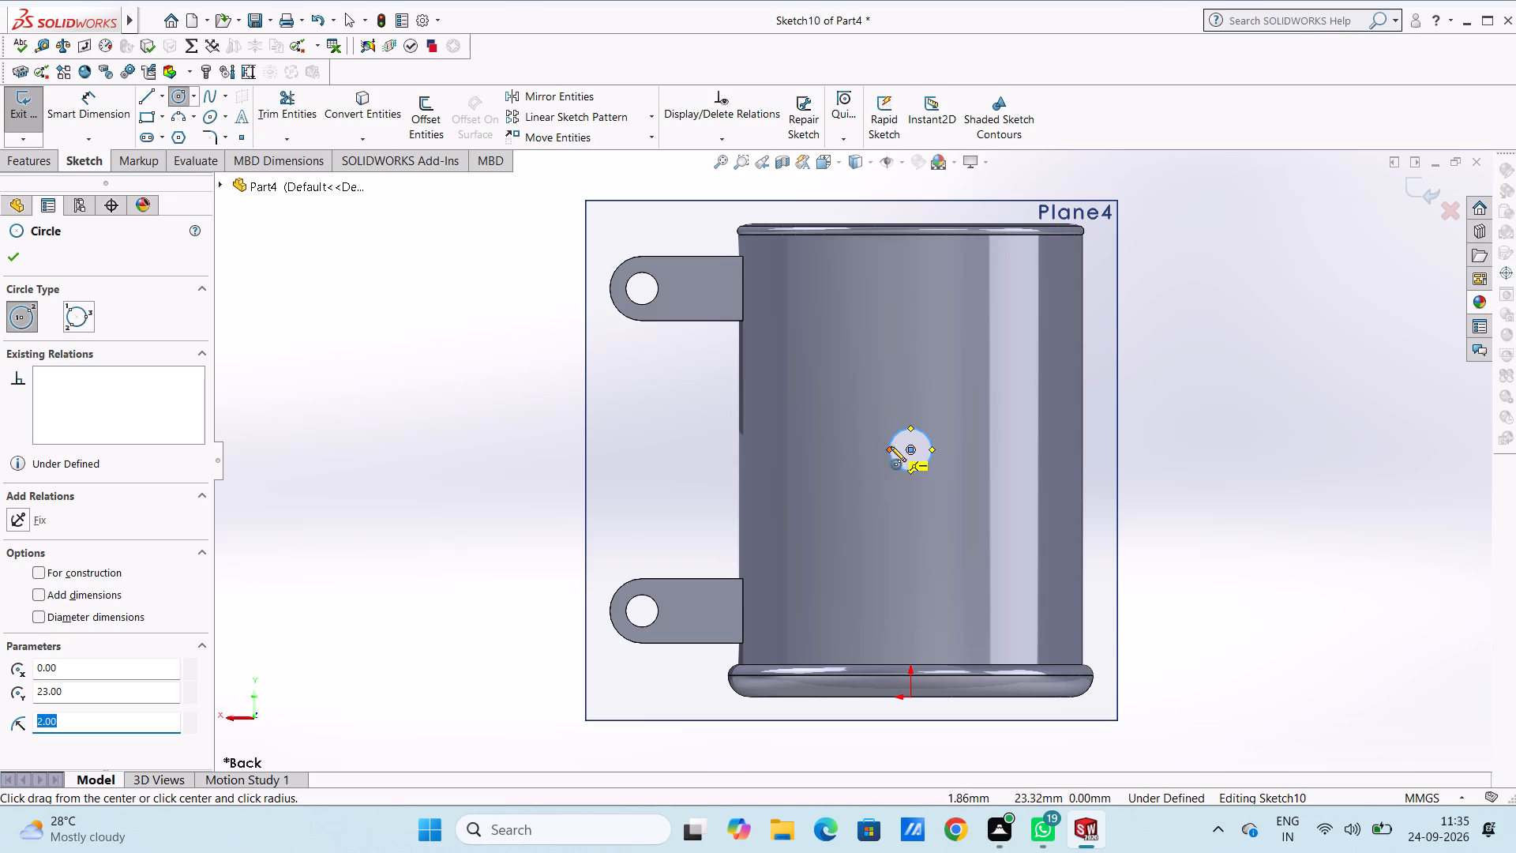
pyautogui.click(910, 446)
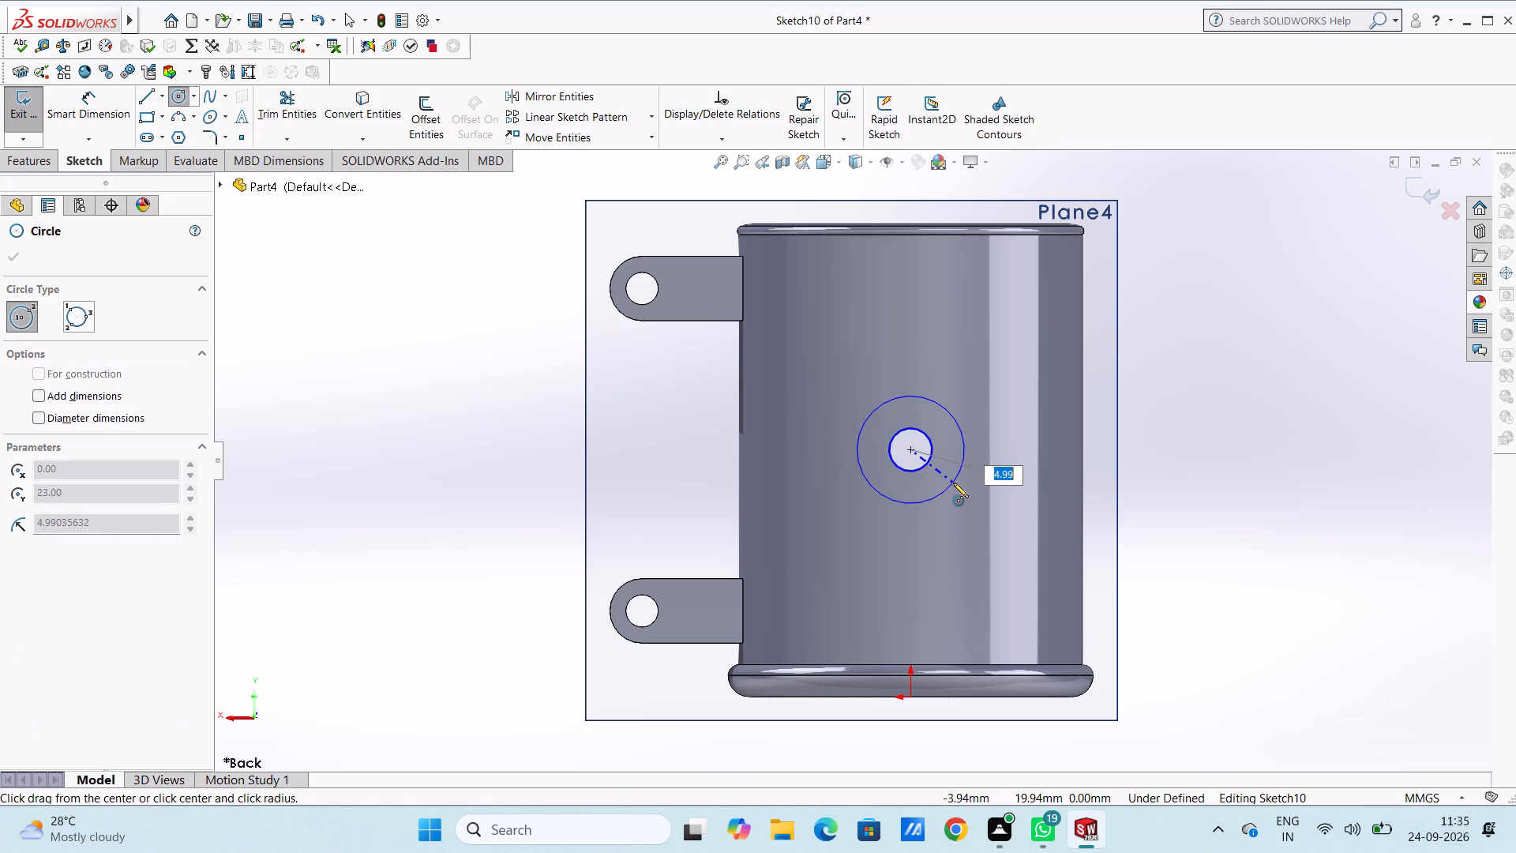
pyautogui.press('4')
pyautogui.press('Return')
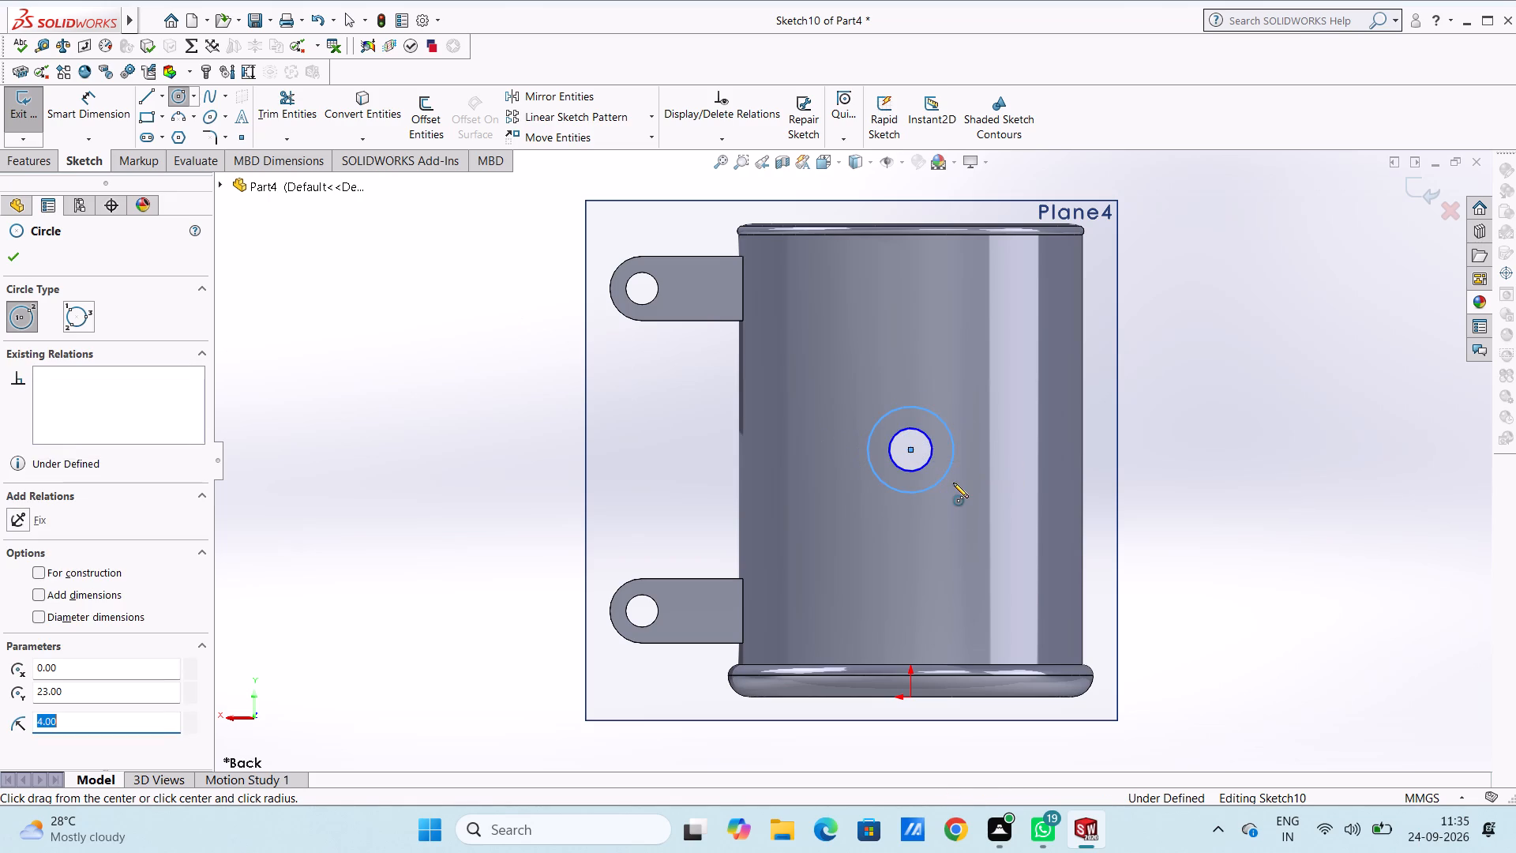
# Dimension the diameters of the two concentric circles as 8 mm for the outer and 4 mm for the inner.
pyautogui.click(92, 126)
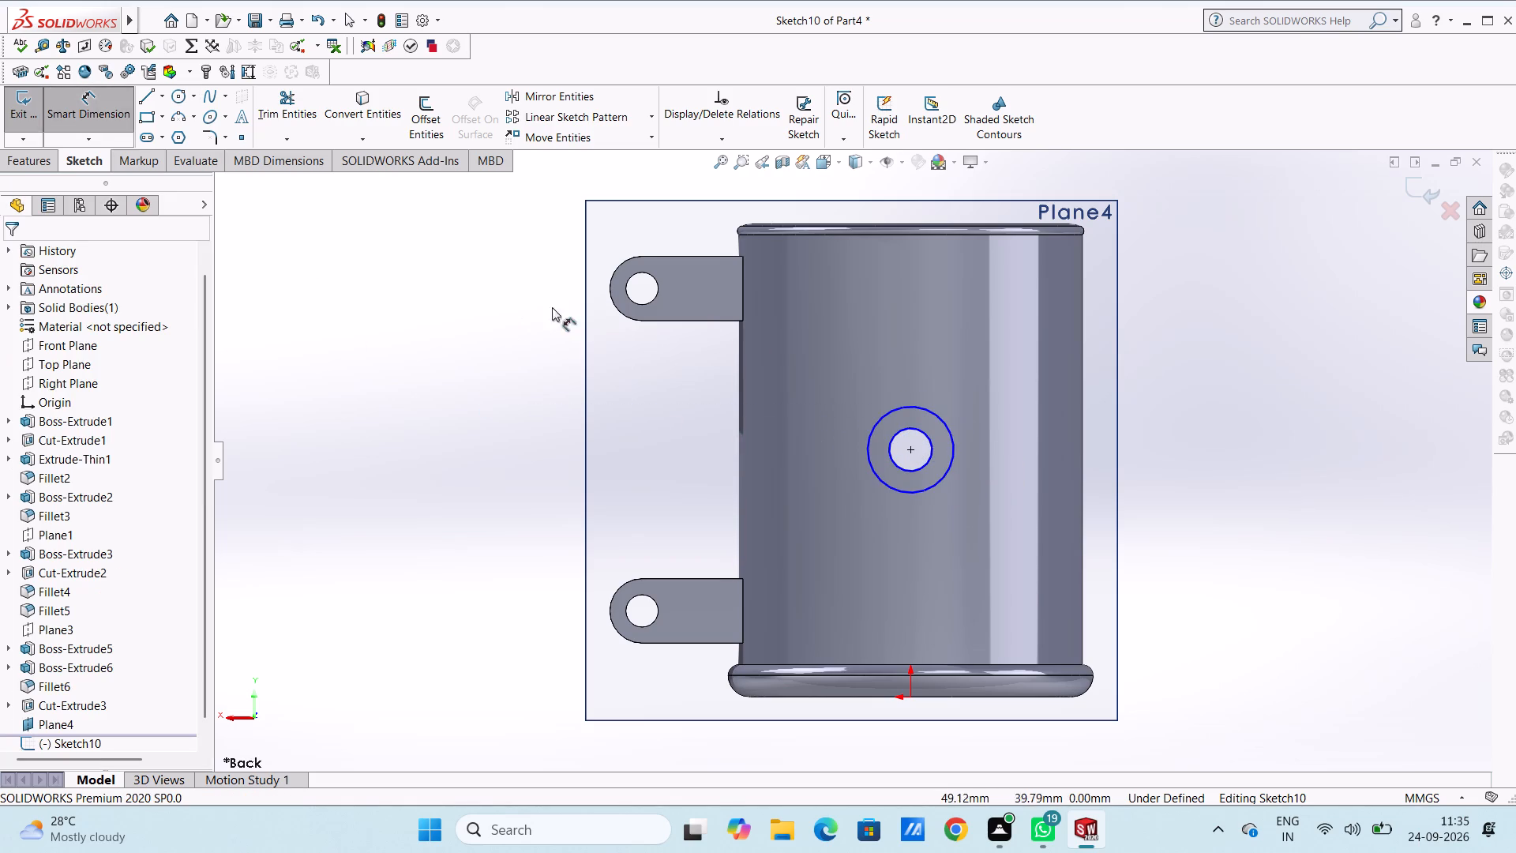
pyautogui.moveTo(879, 421); pyautogui.dragTo(854, 408)
pyautogui.click(524, 280)
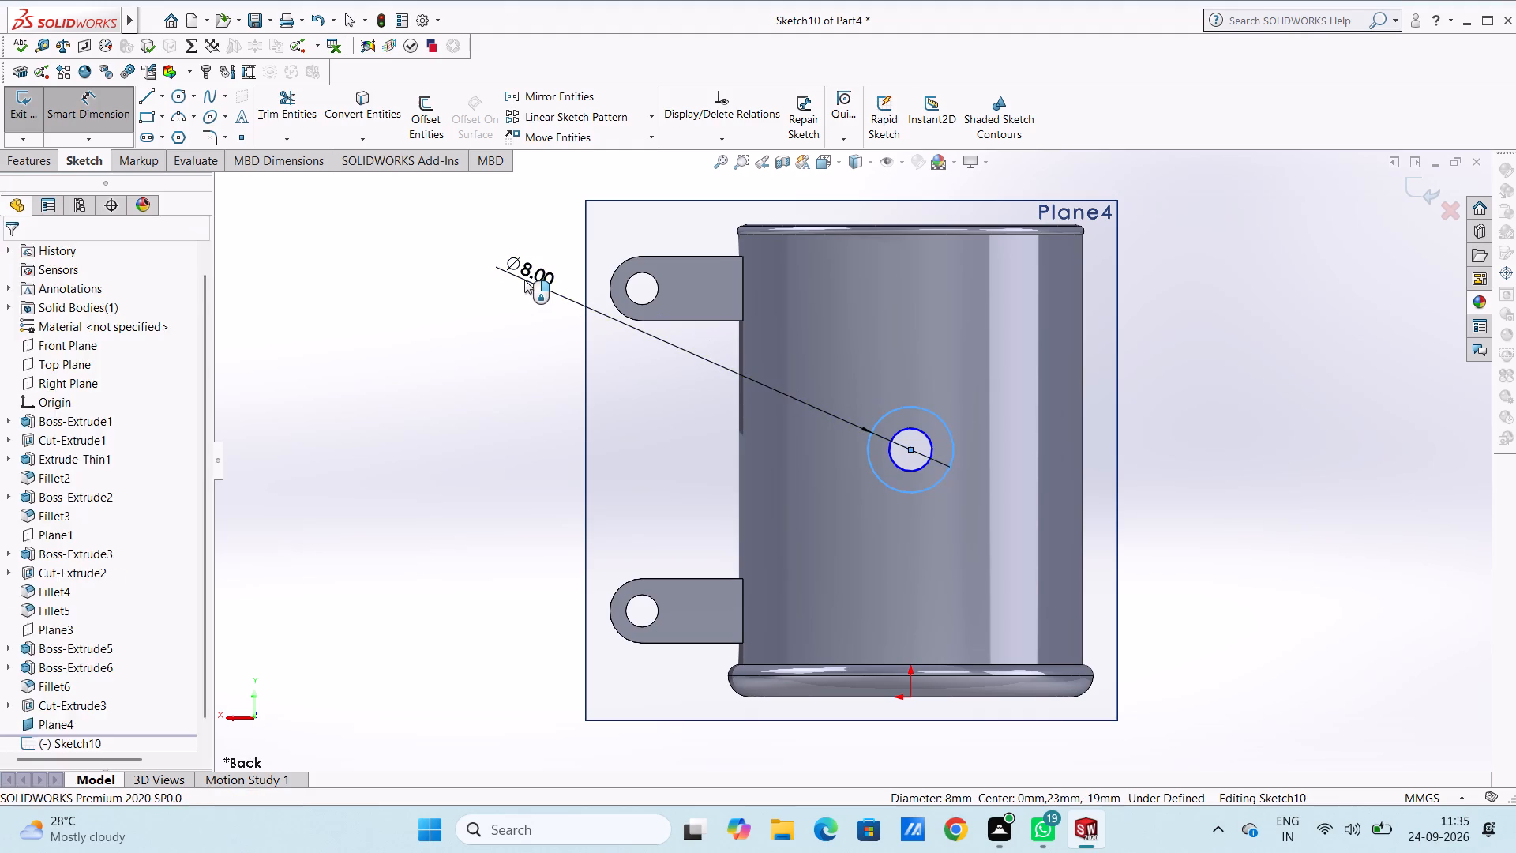
pyautogui.click(452, 257)
pyautogui.click(441, 258)
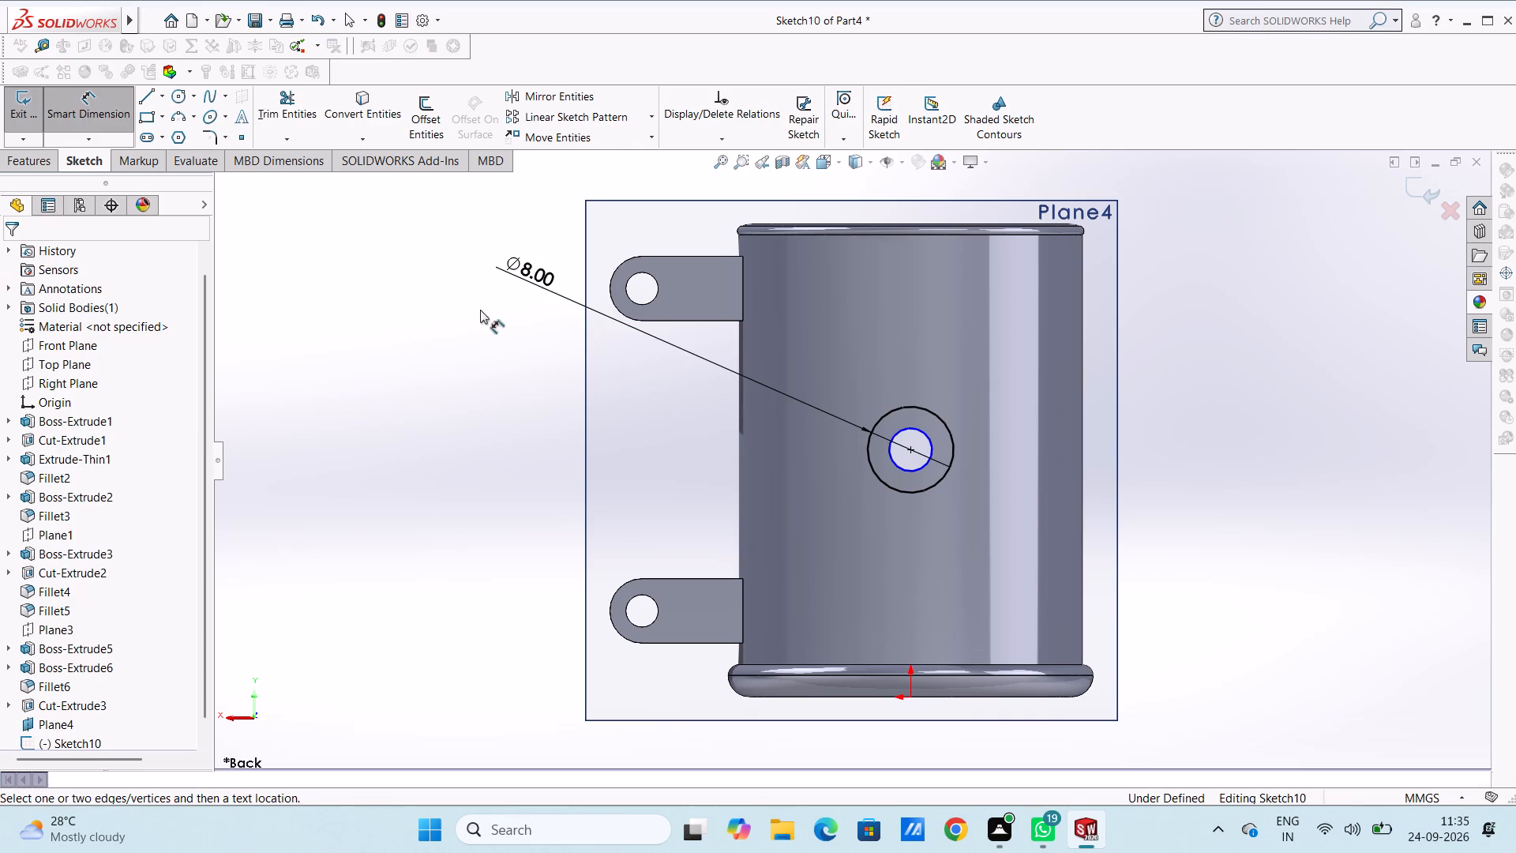
pyautogui.click(905, 470)
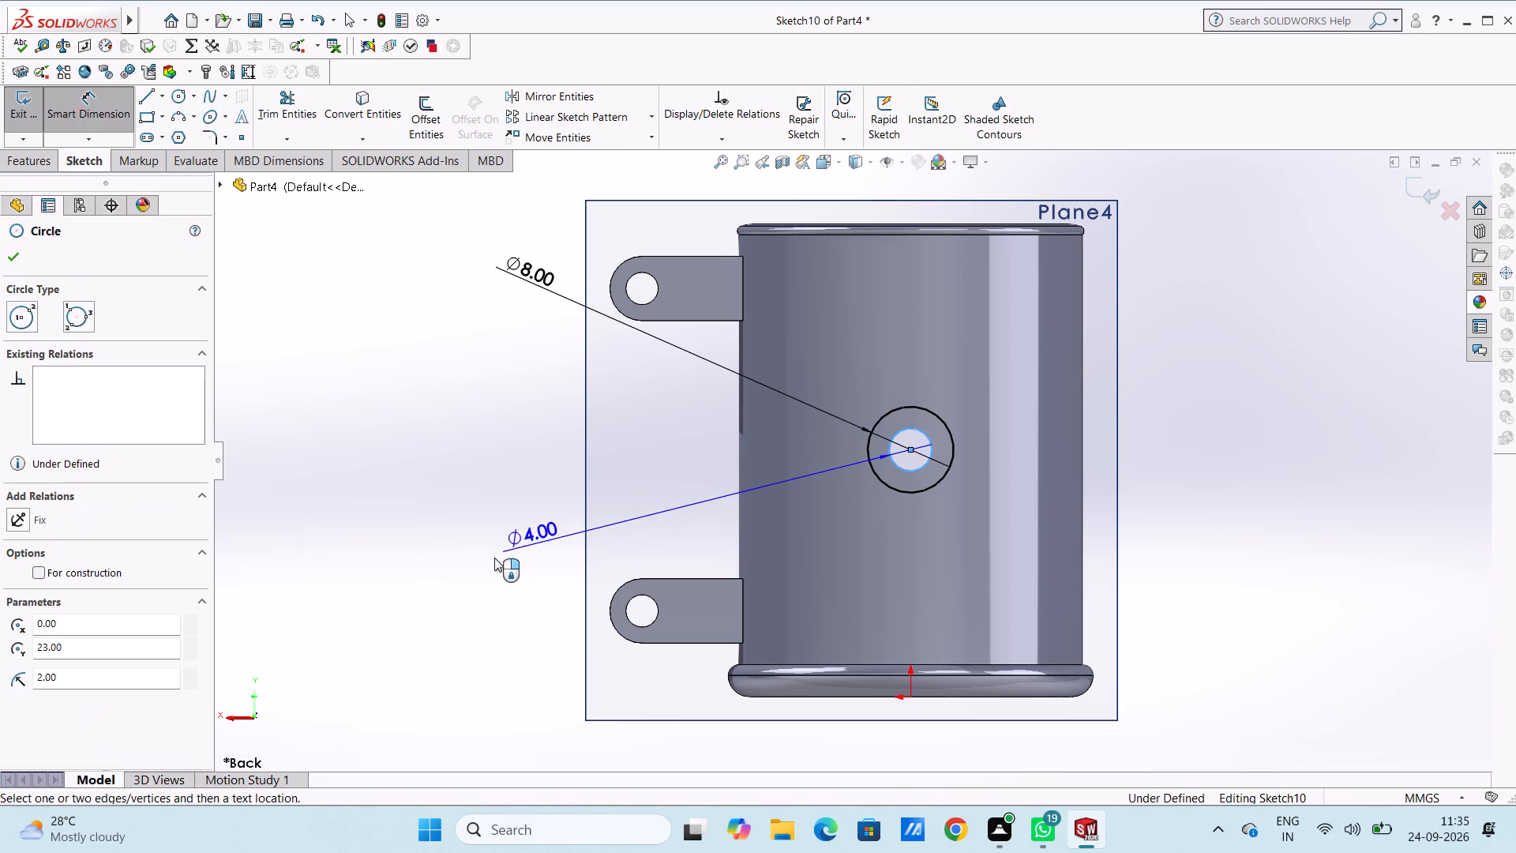
pyautogui.click(488, 569)
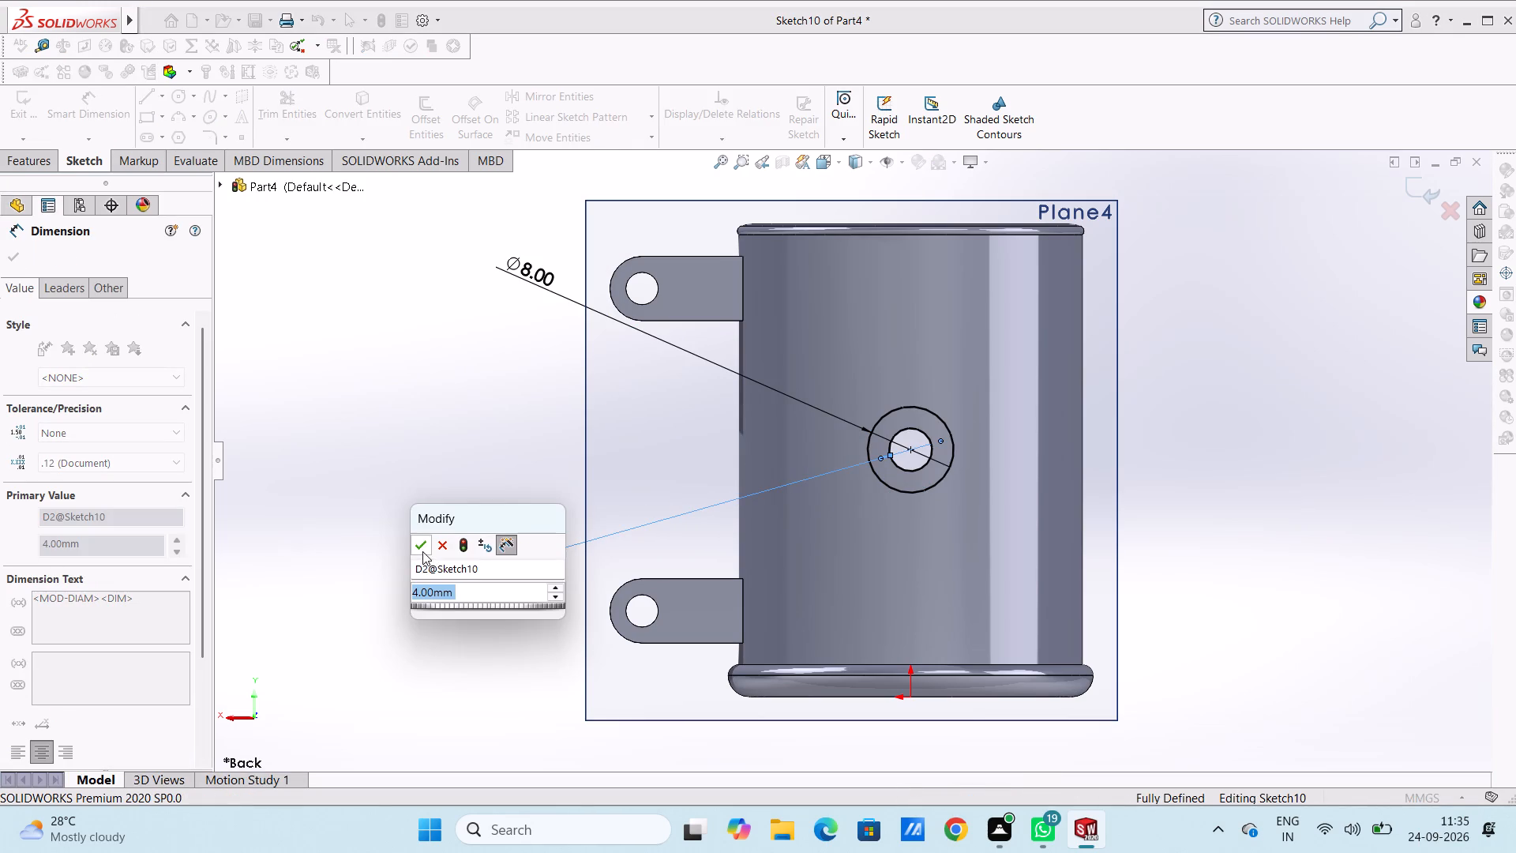
pyautogui.click(422, 551)
pyautogui.click(453, 469)
pyautogui.press('Escape')
pyautogui.press('Escape')
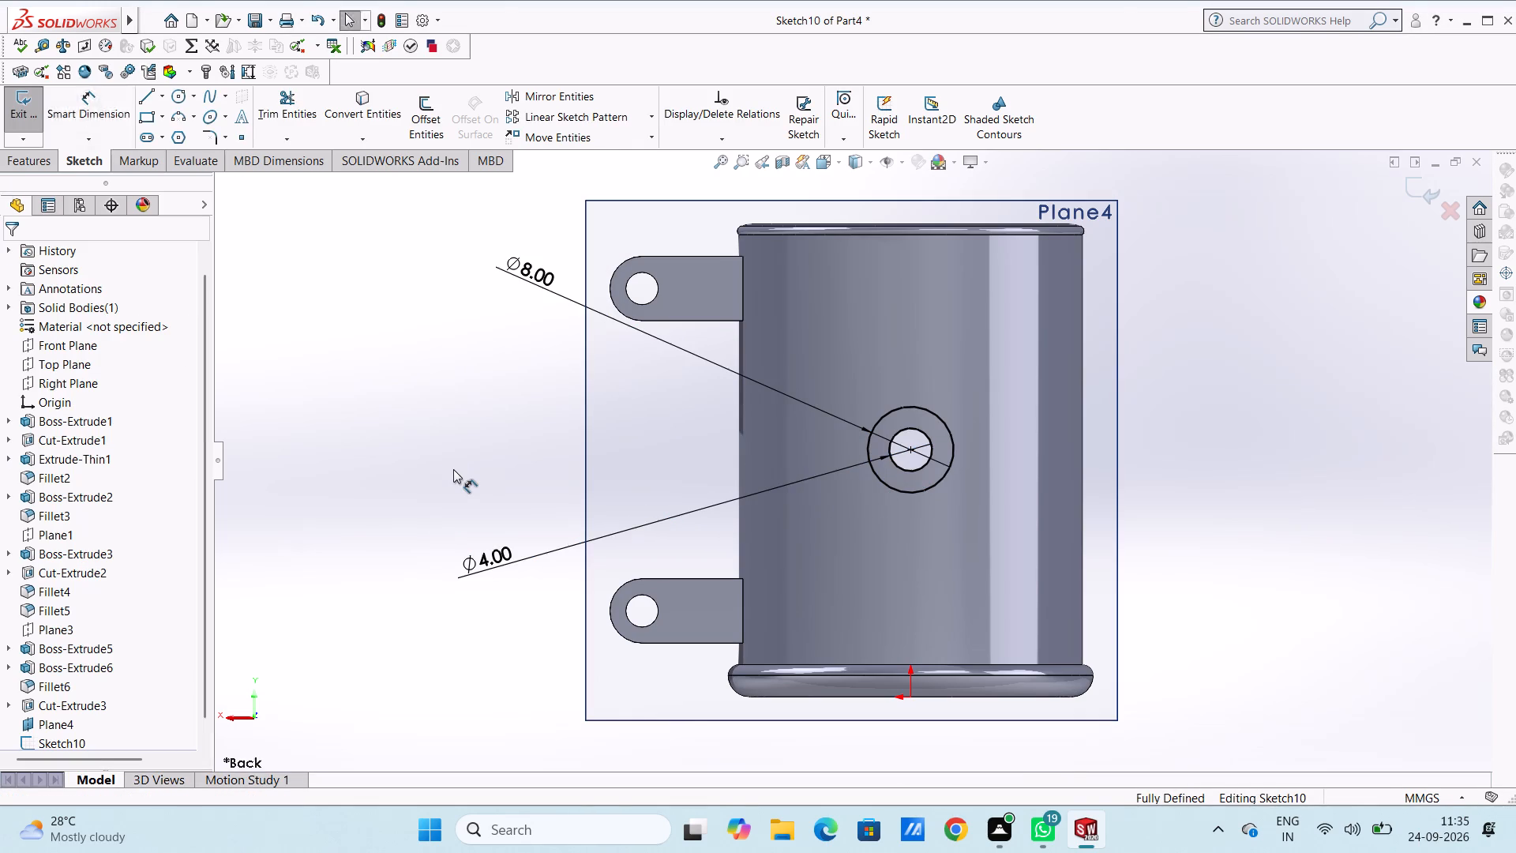
# Extrude the ring profile 4 mm blind from the rear plane towards the tube wall, merging the result.
pyautogui.scroll(1, 454, 464)
pyautogui.moveTo(520, 388); pyautogui.dragTo(487, 424, button='middle')
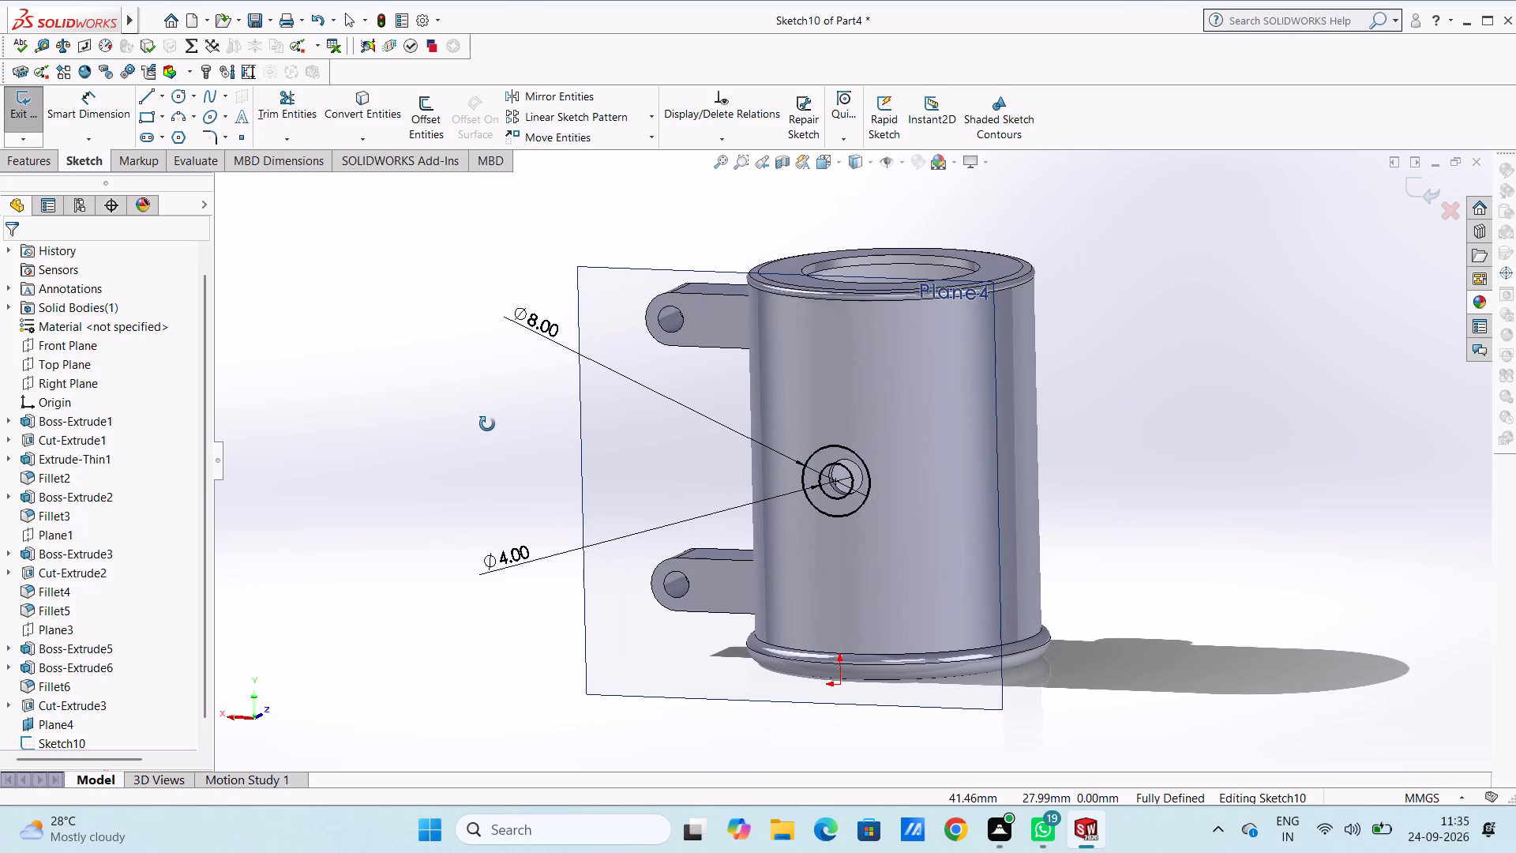
pyautogui.moveTo(487, 424); pyautogui.dragTo(486, 424, button='middle')
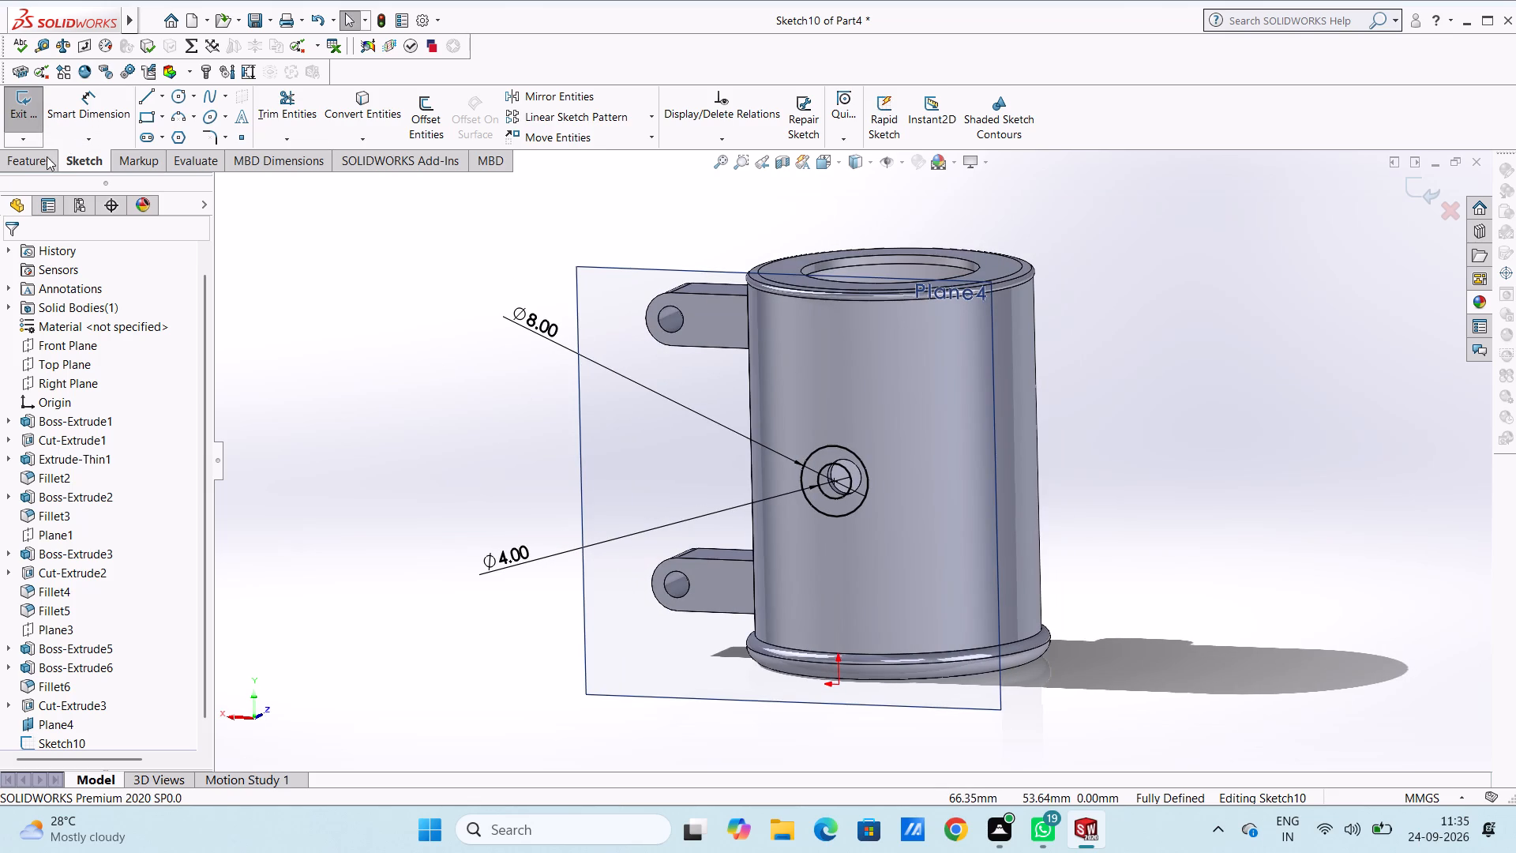
pyautogui.click(47, 156)
pyautogui.click(40, 109)
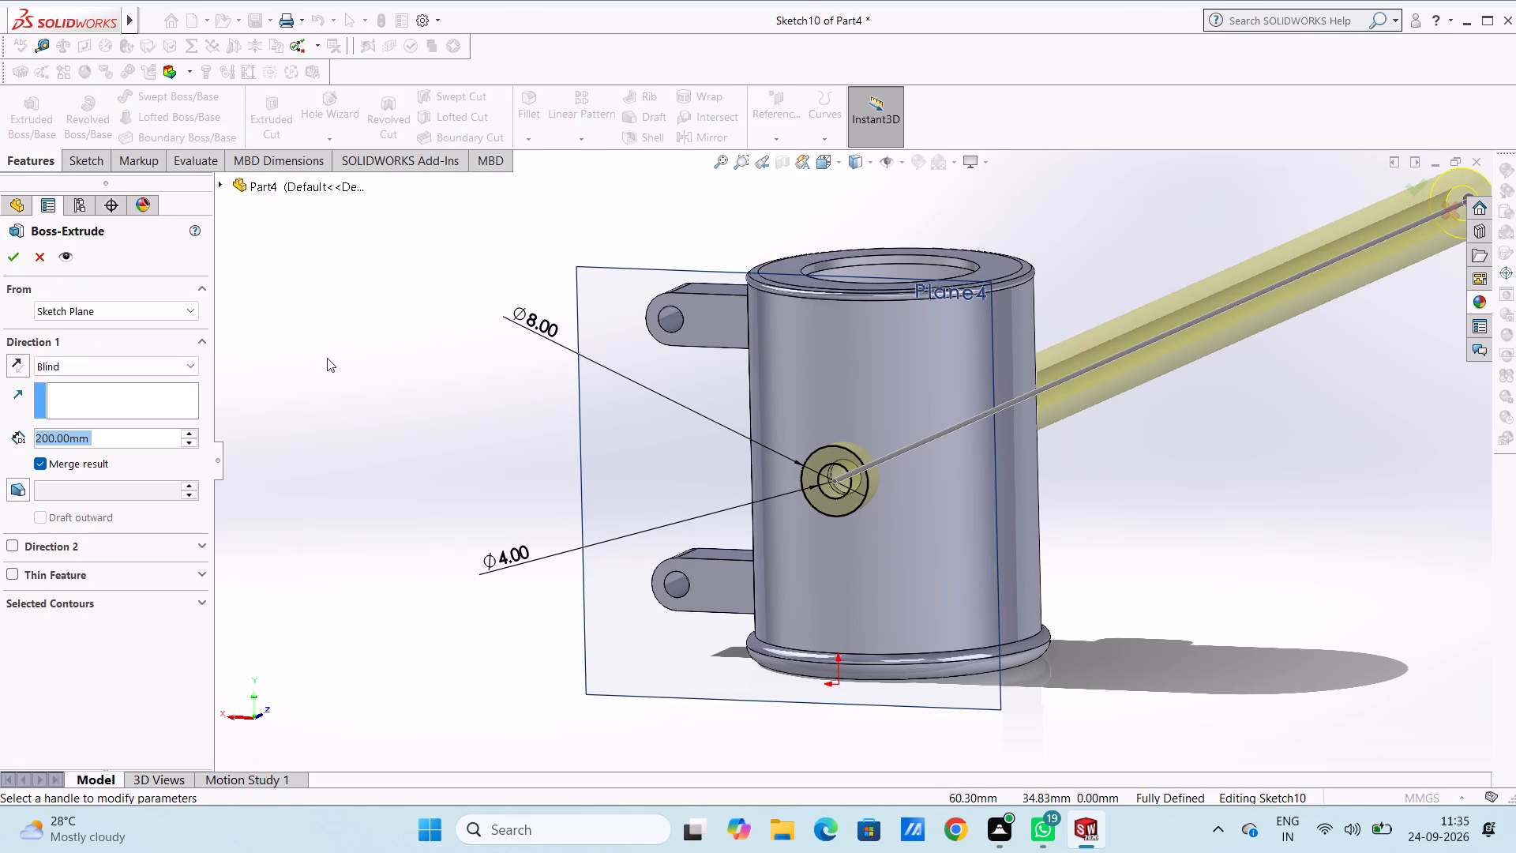
pyautogui.press('4')
pyautogui.press('Return')
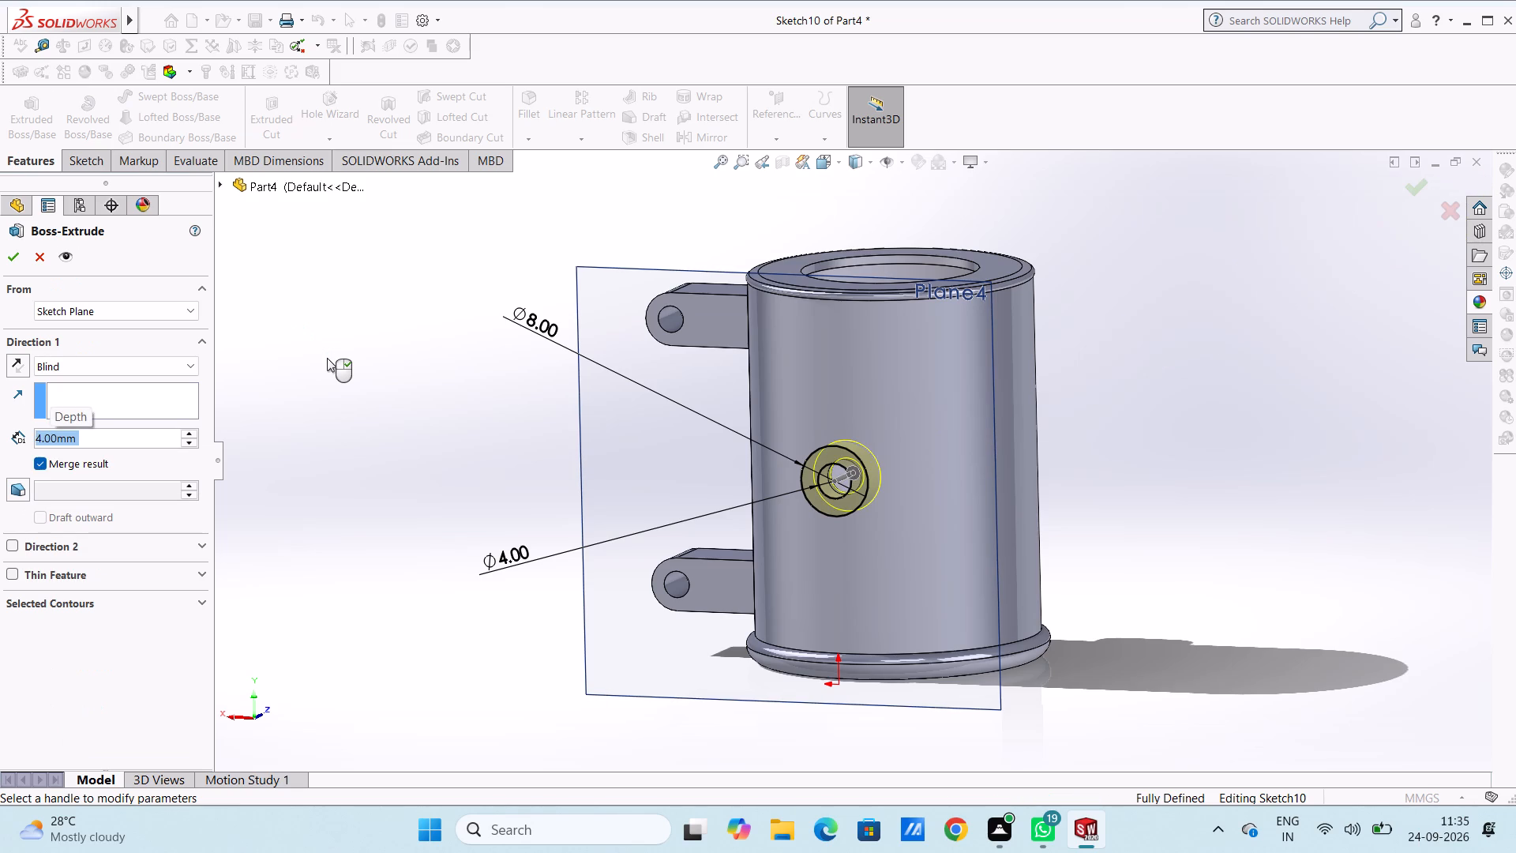
pyautogui.click(14, 258)
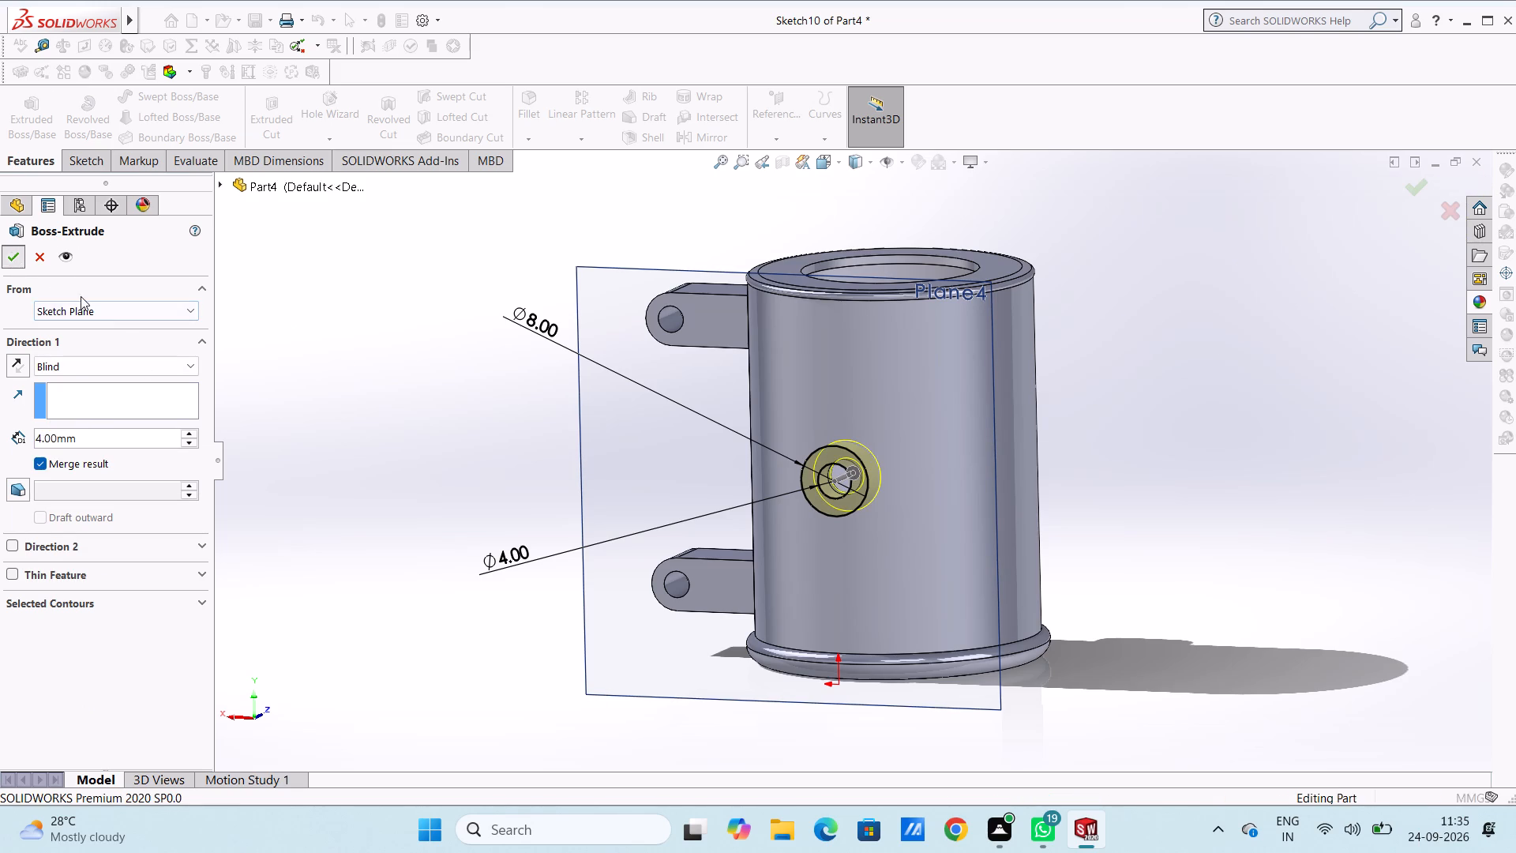
pyautogui.click(334, 321)
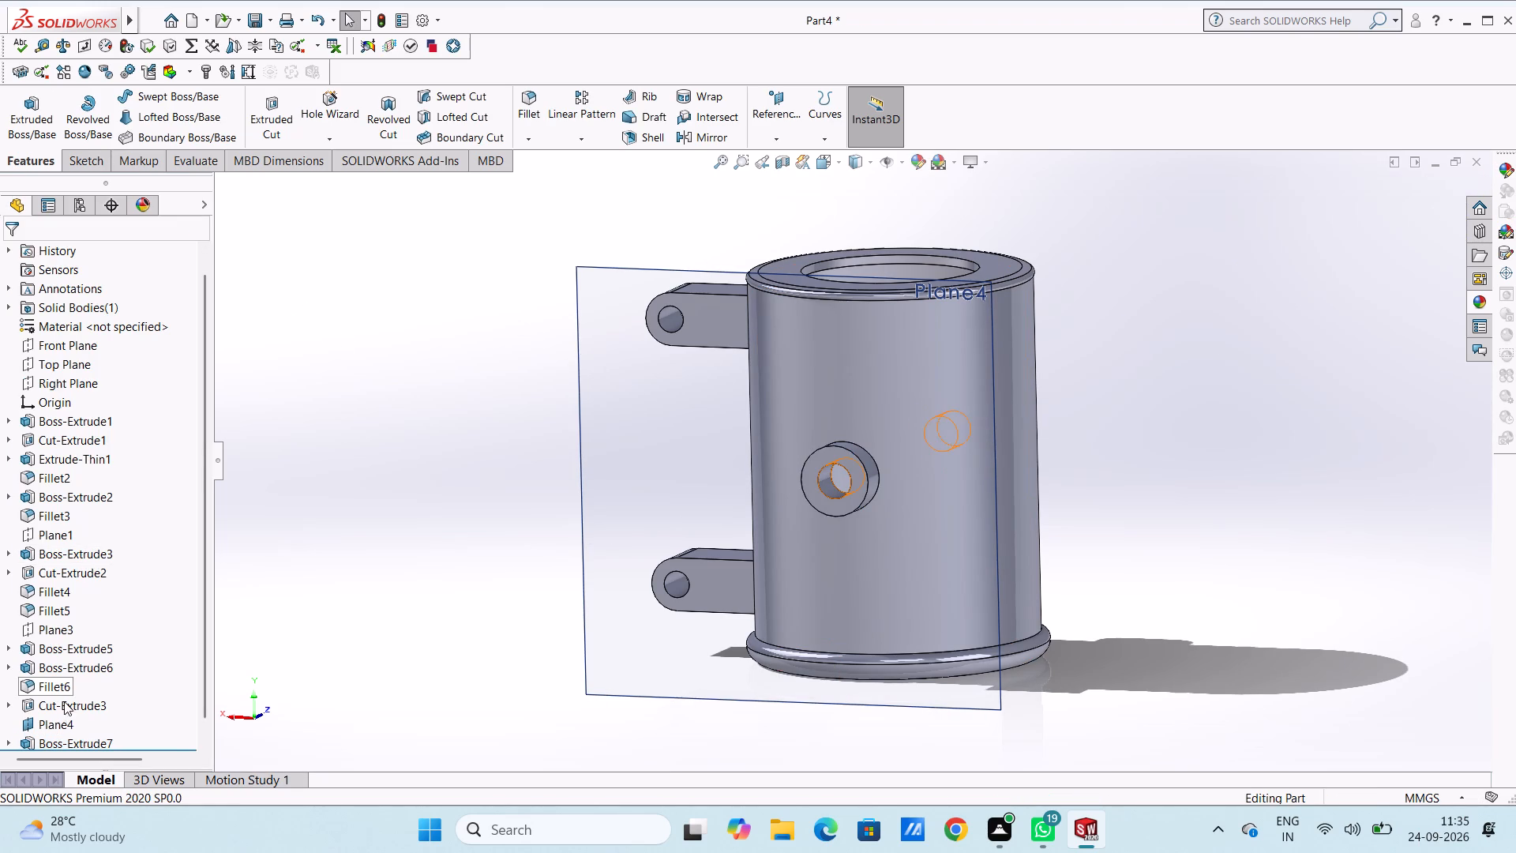
# Hide the rear offset plane, Plane4.
pyautogui.click(69, 719)
pyautogui.click(105, 693)
pyautogui.click(296, 587)
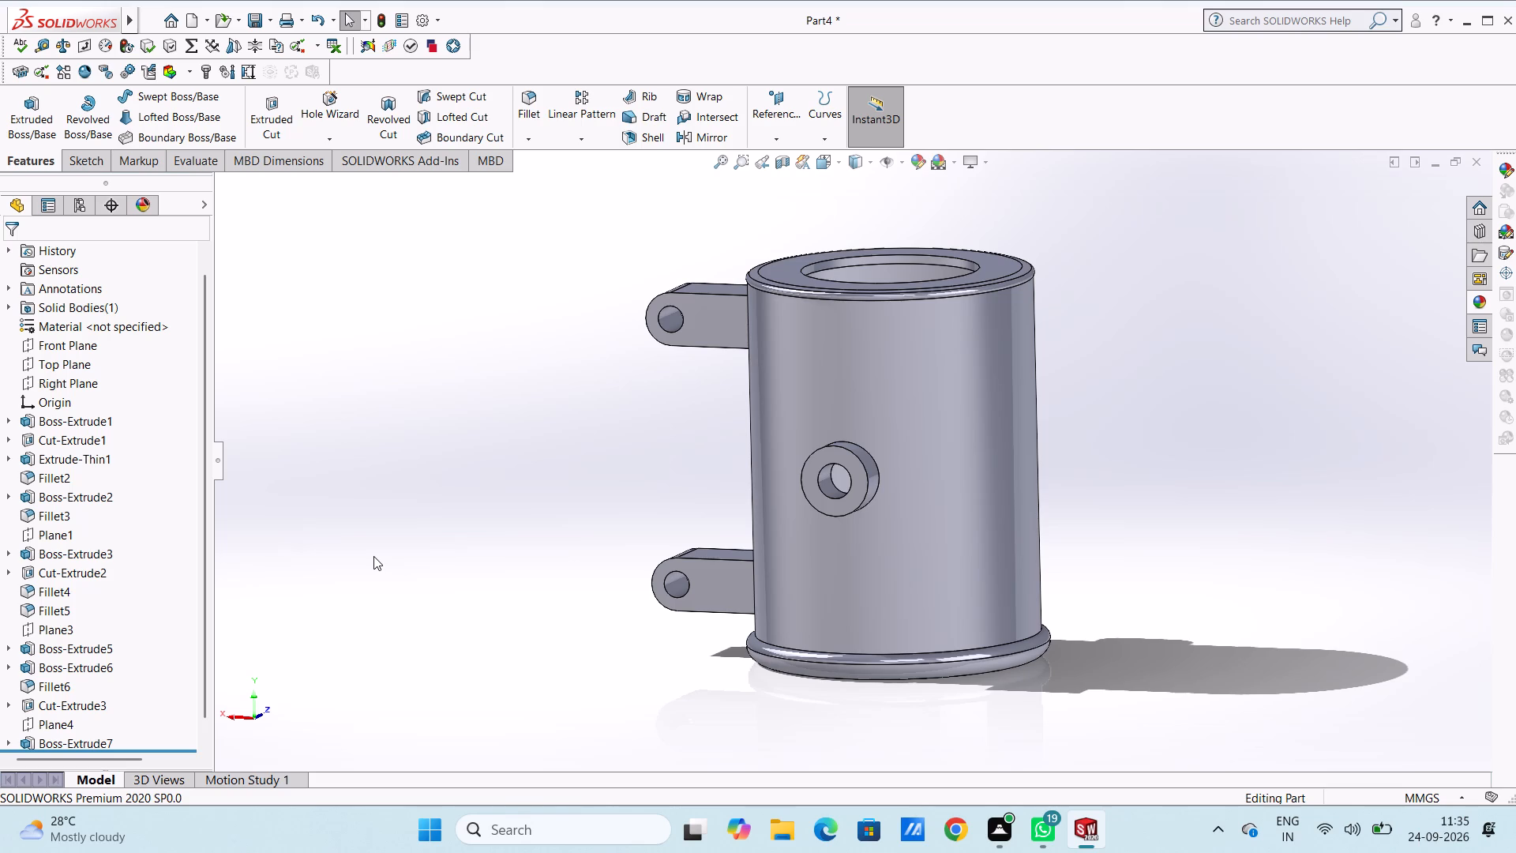
# Fillet the outer edge of the rear boss's end face with a 2 mm radius.
pyautogui.hotkey('ctrl', '4')
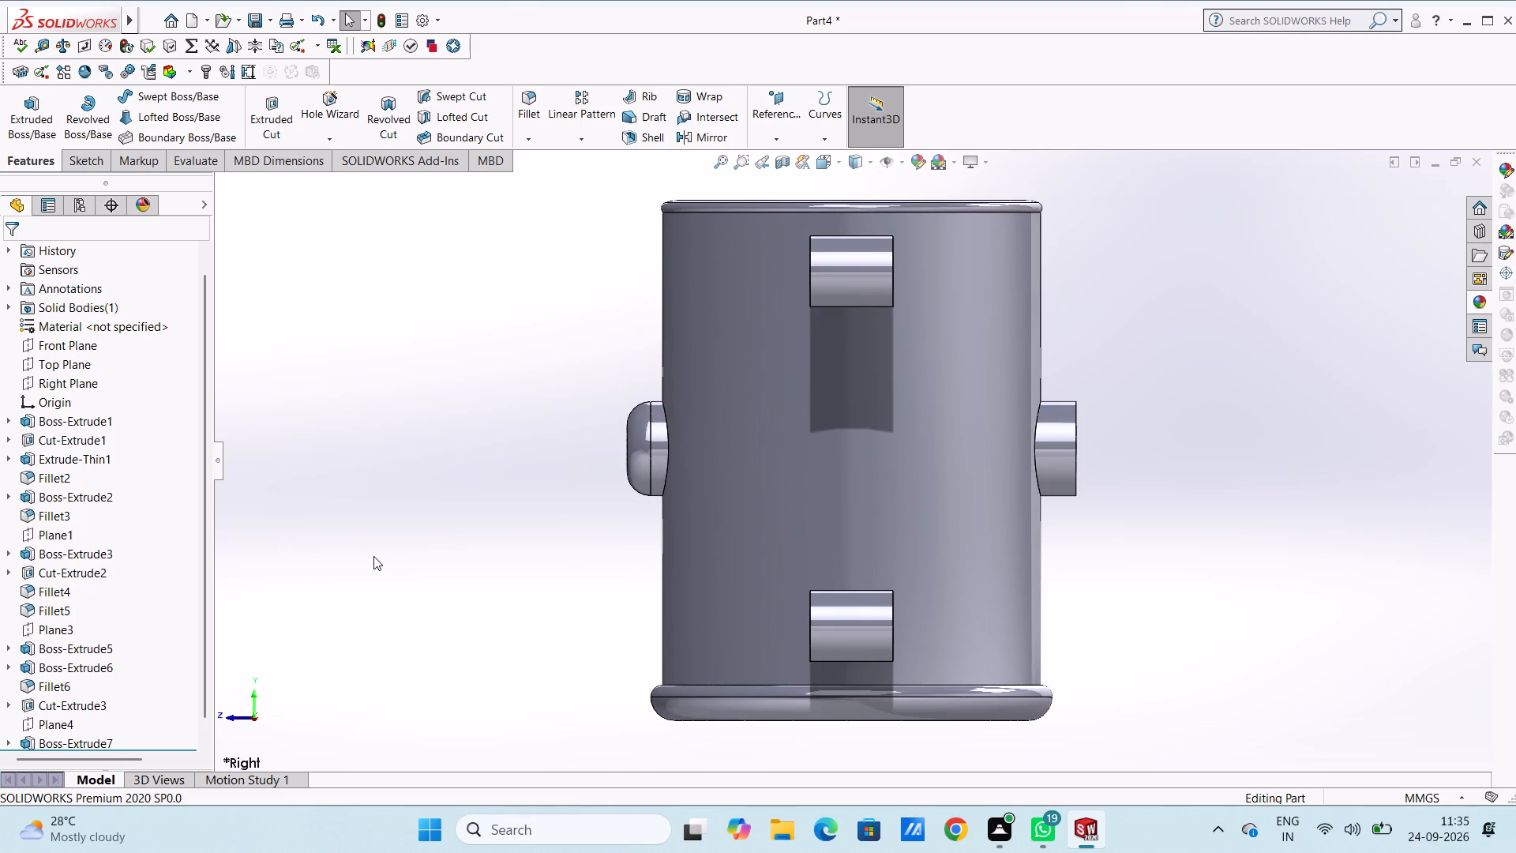
pyautogui.hotkey('ctrl', '2')
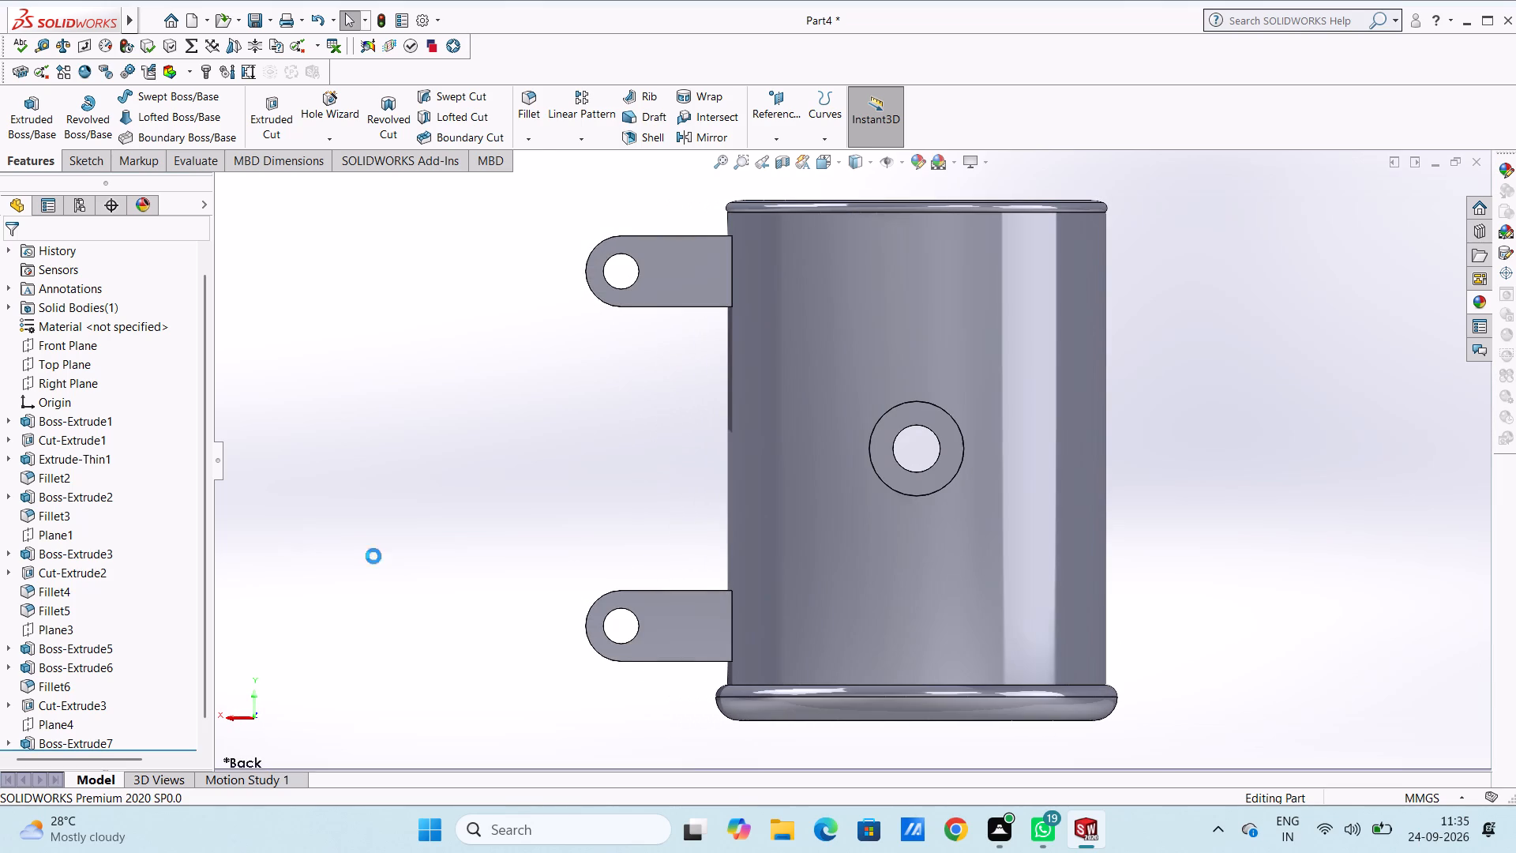
pyautogui.moveTo(1227, 361); pyautogui.dragTo(1209, 363, button='middle')
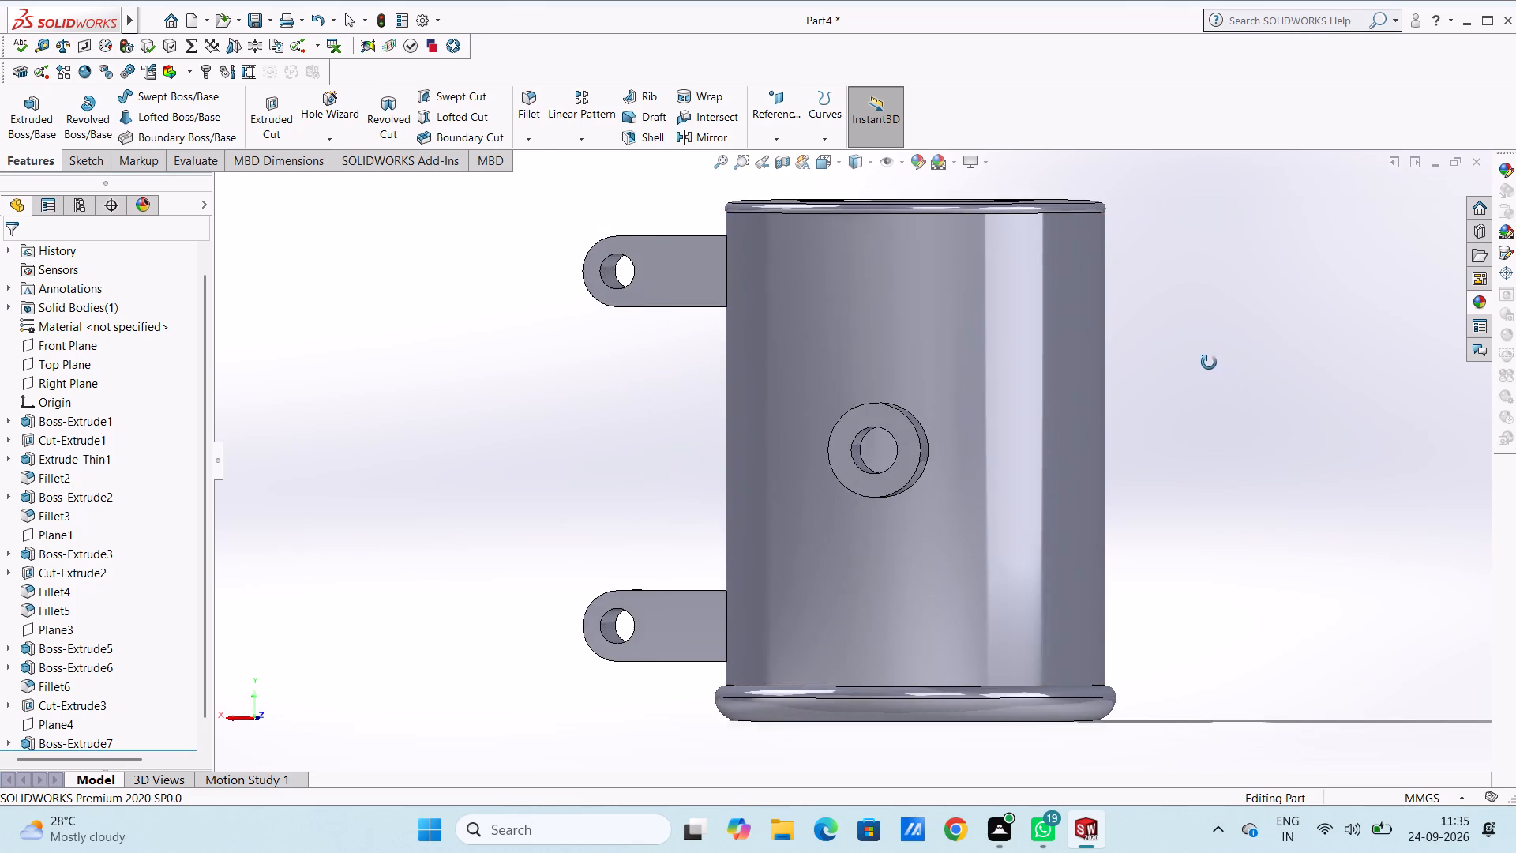
pyautogui.moveTo(1209, 363); pyautogui.dragTo(1187, 417, button='middle')
pyautogui.scroll(-3, 907, 476)
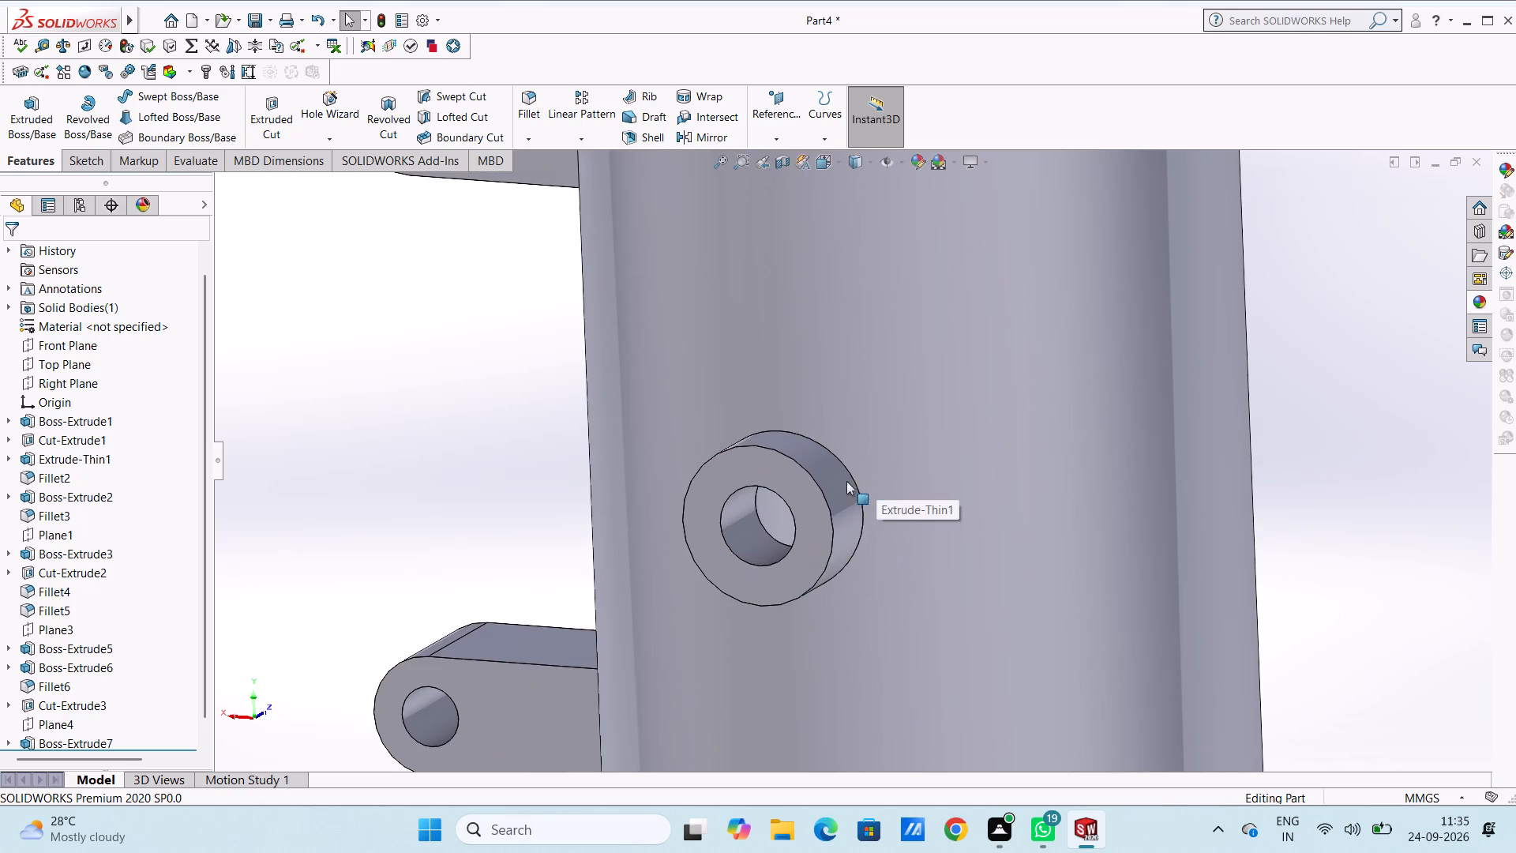
pyautogui.click(523, 93)
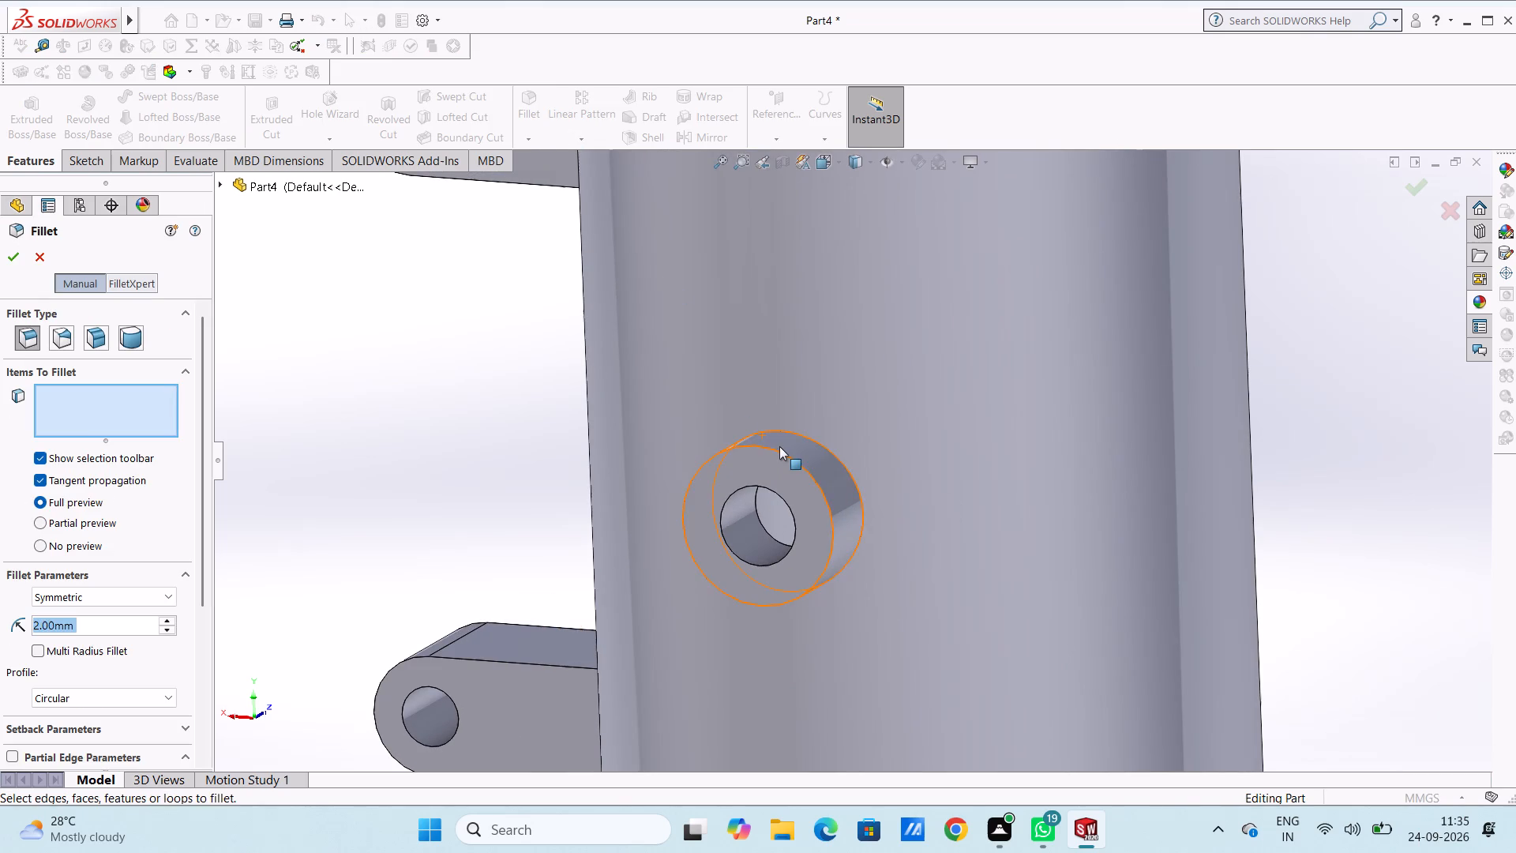
pyautogui.click(783, 455)
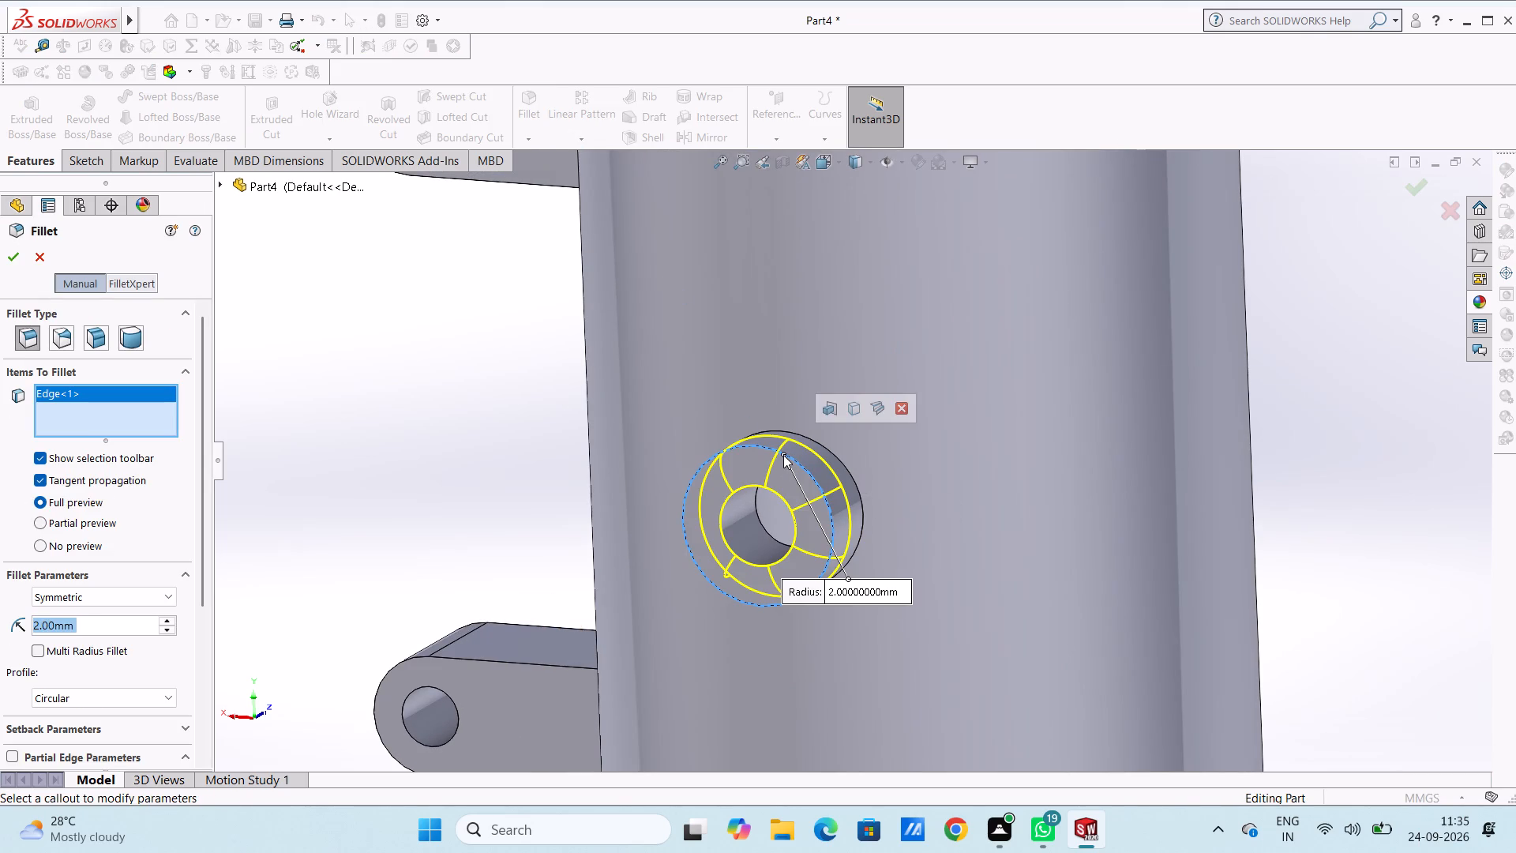
pyautogui.click(9, 258)
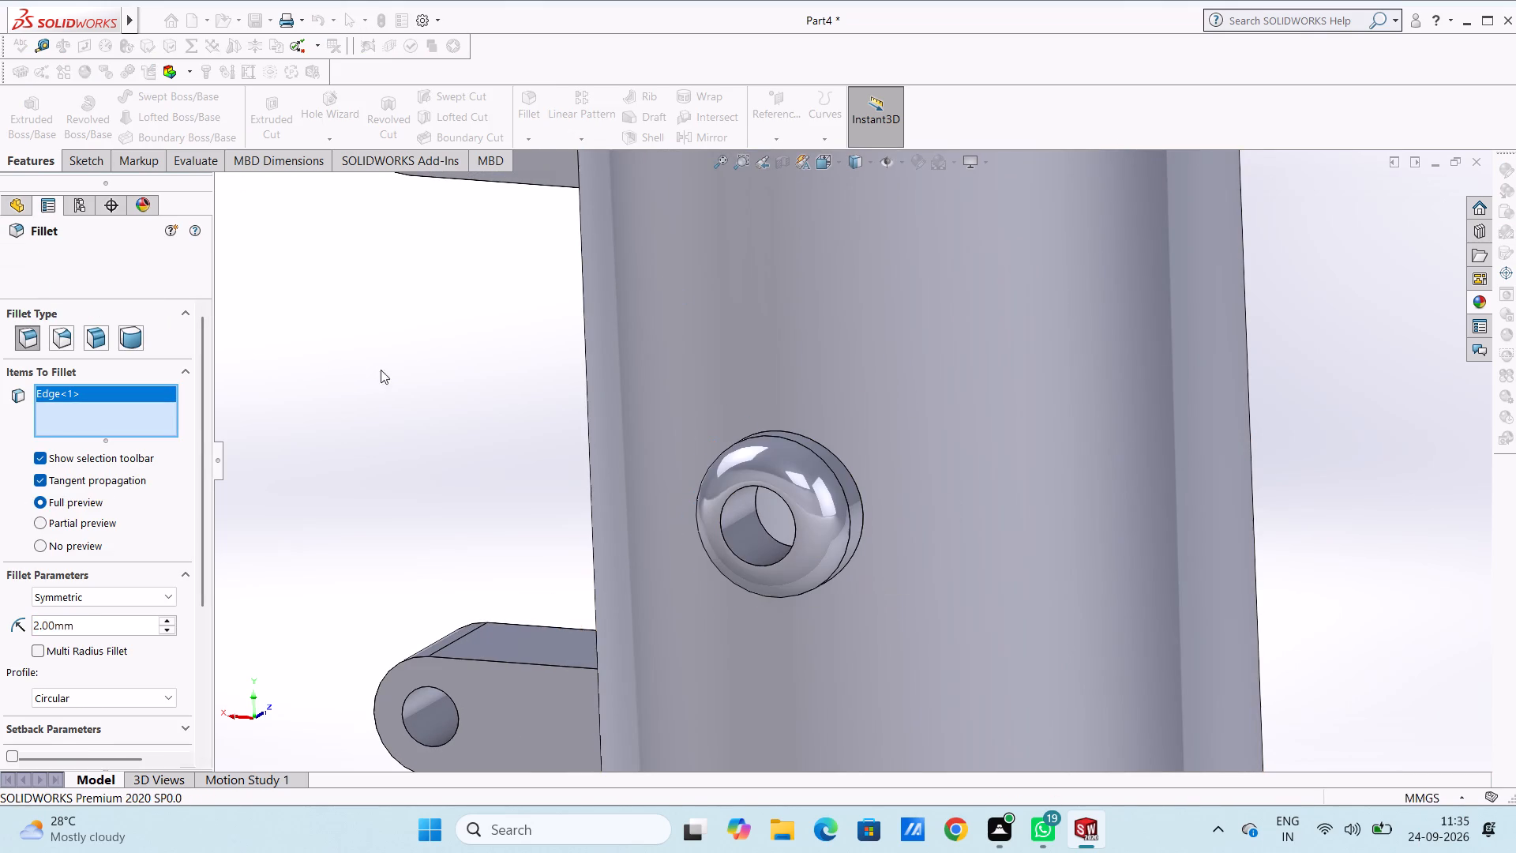
pyautogui.click(387, 366)
# Examine the part from several sides, including the open underside, and in isometric, top and front views.
pyautogui.scroll(4, 387, 366)
pyautogui.moveTo(399, 402); pyautogui.dragTo(407, 400, button='middle')
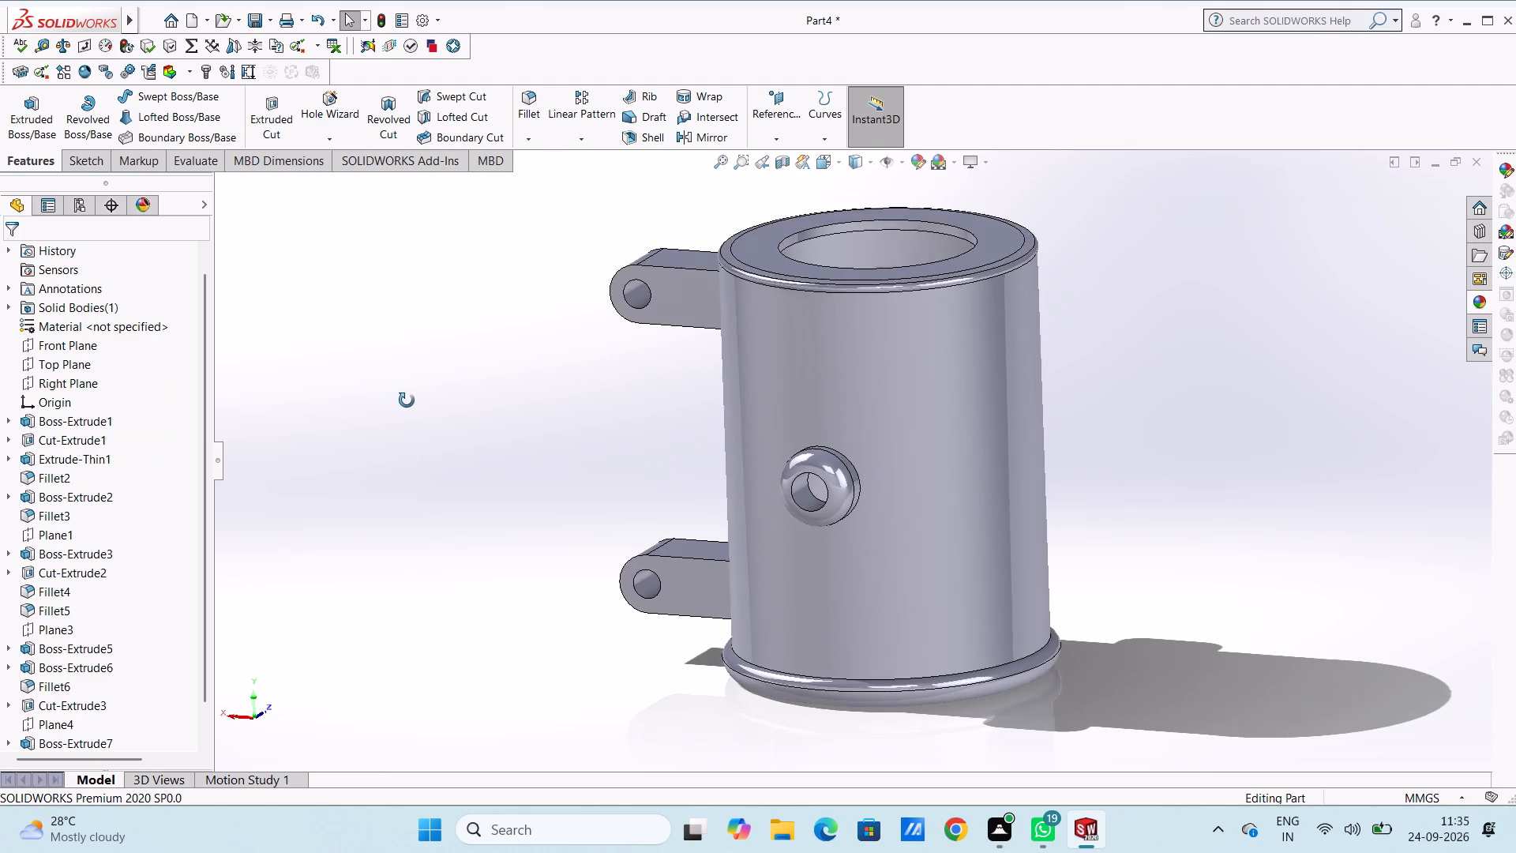
pyautogui.moveTo(407, 400); pyautogui.dragTo(500, 372, button='middle')
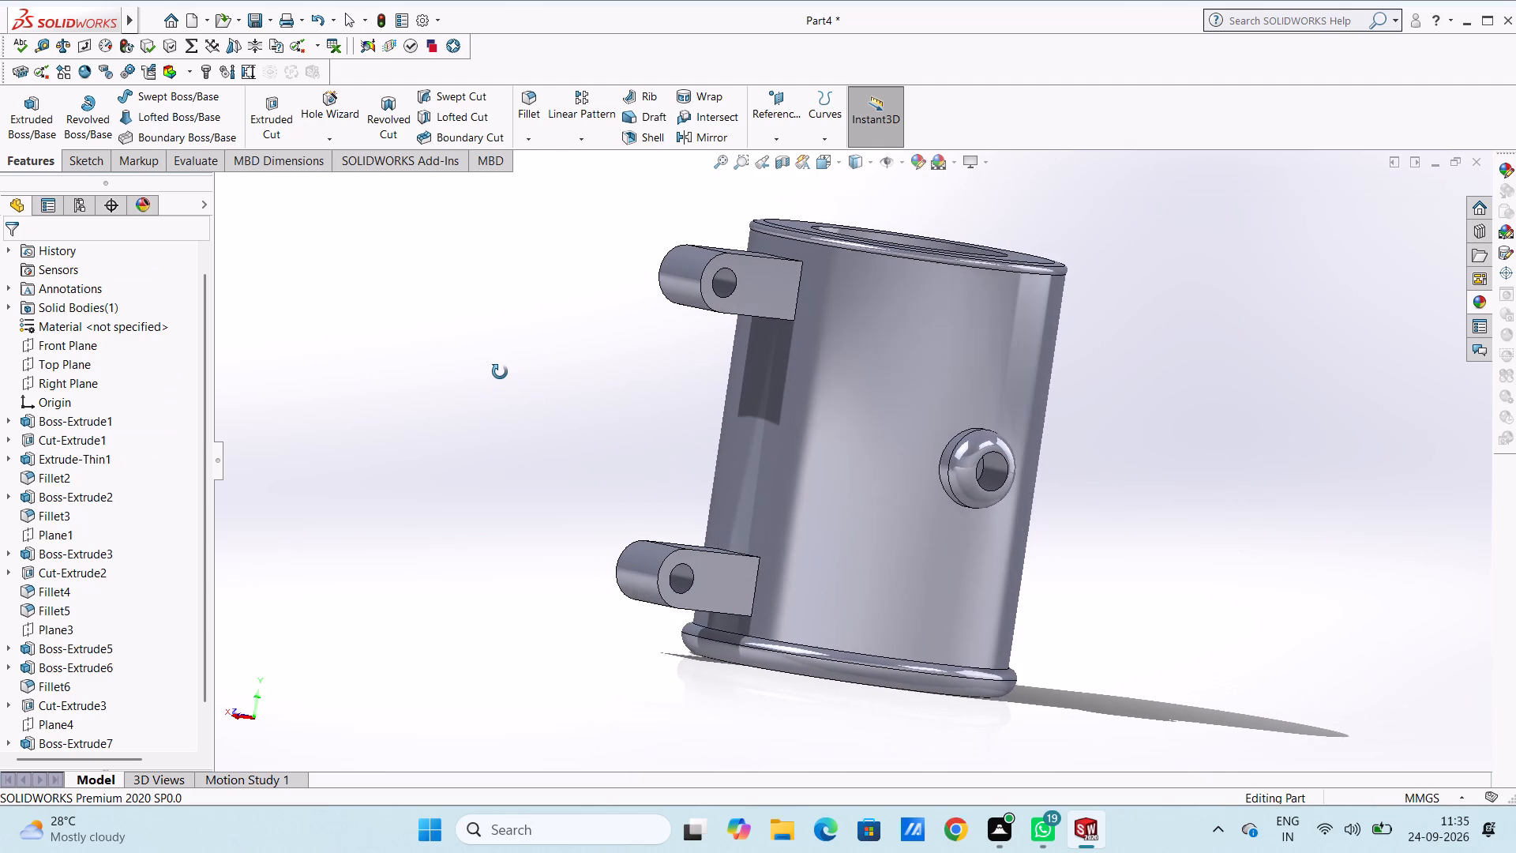
pyautogui.moveTo(500, 372); pyautogui.dragTo(587, 278, button='middle')
pyautogui.moveTo(486, 558); pyautogui.dragTo(506, 368, button='middle')
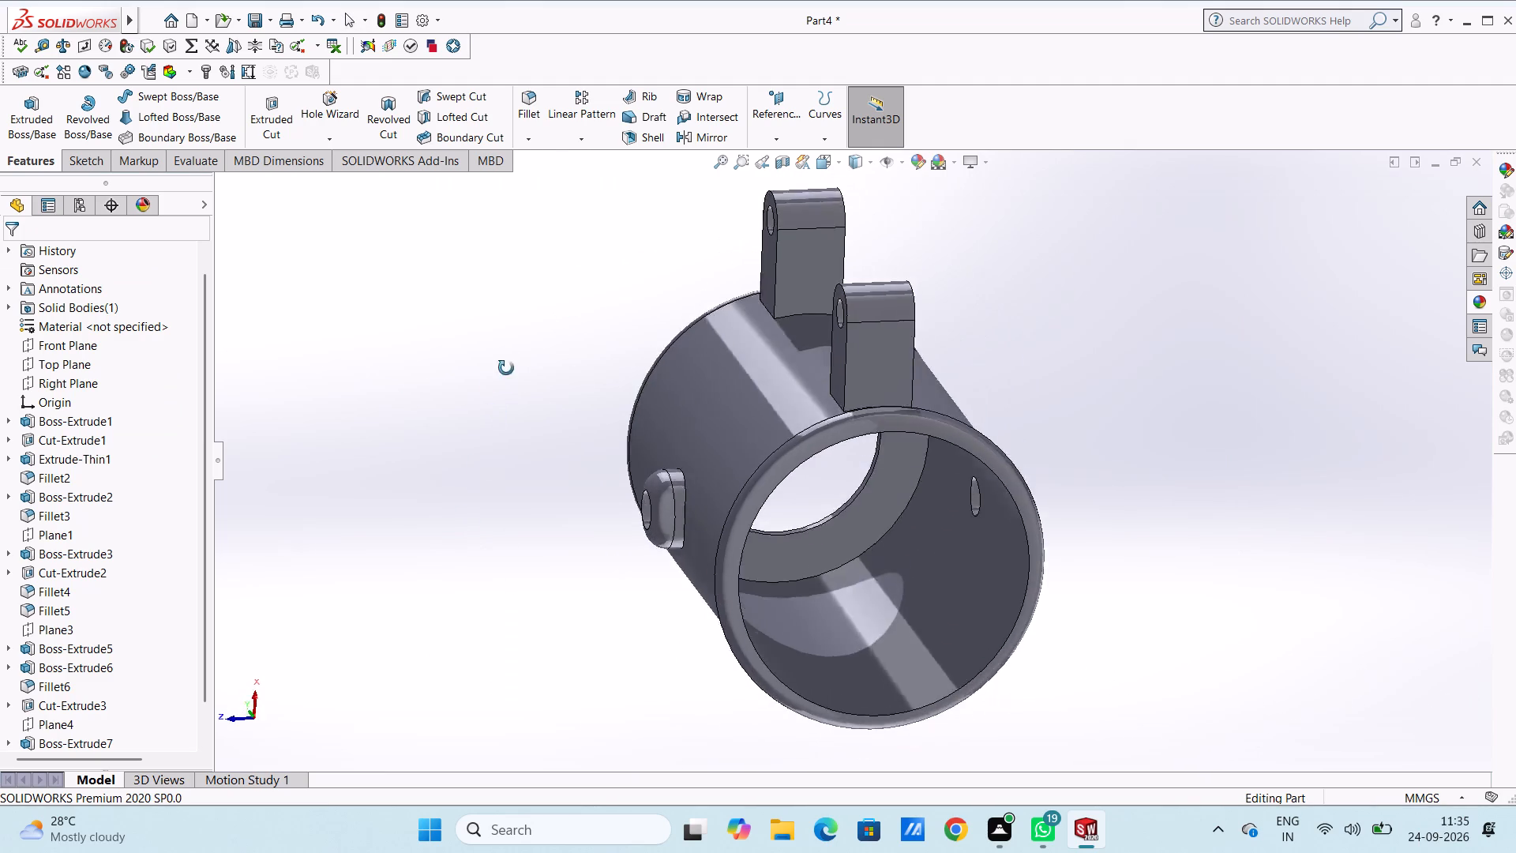
pyautogui.moveTo(506, 368); pyautogui.dragTo(426, 584, button='middle')
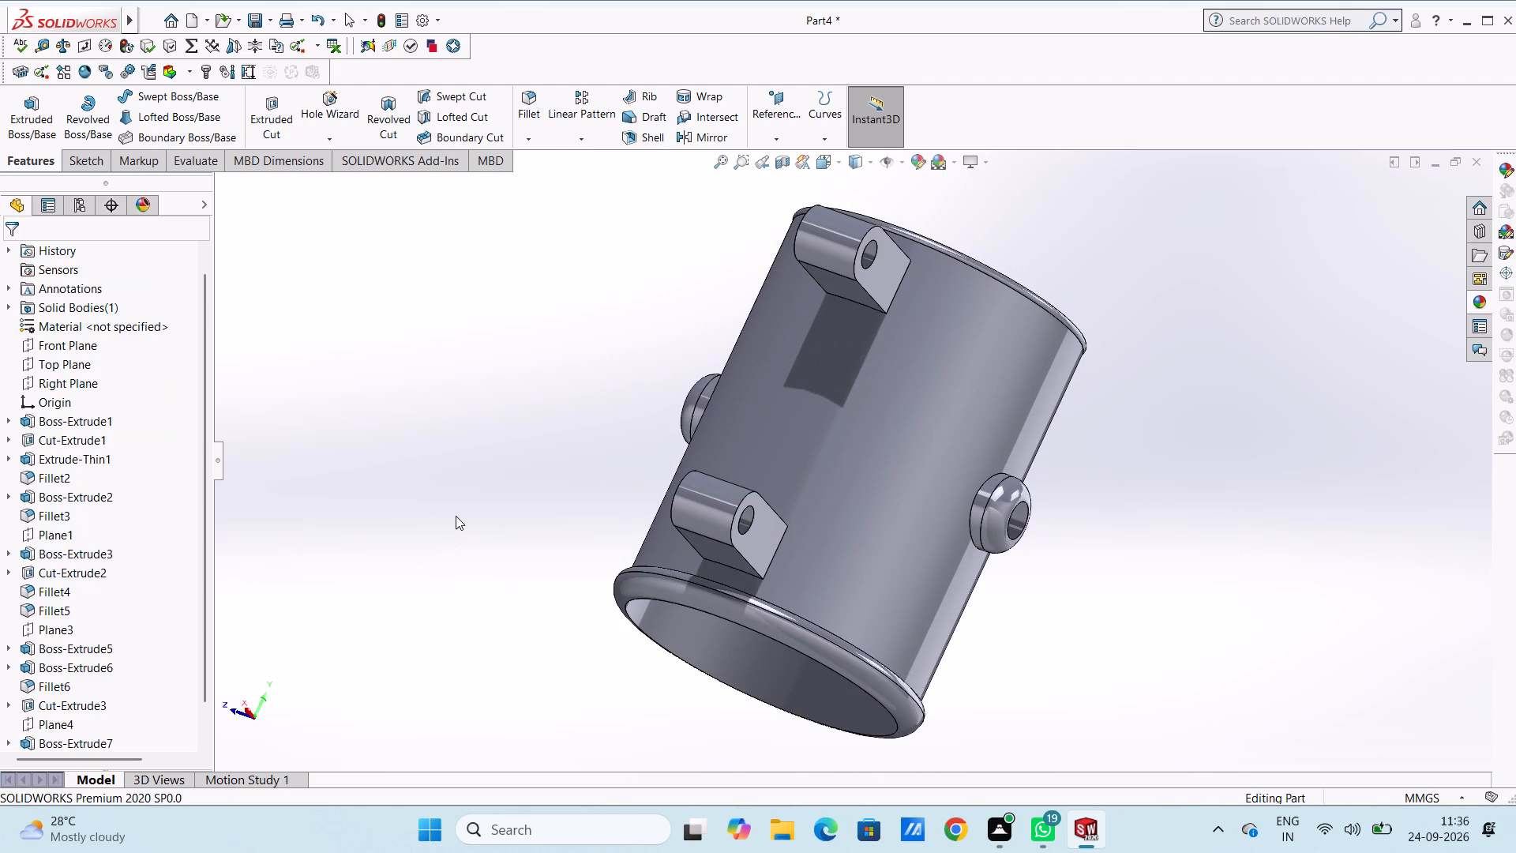
pyautogui.hotkey('ctrl', '7')
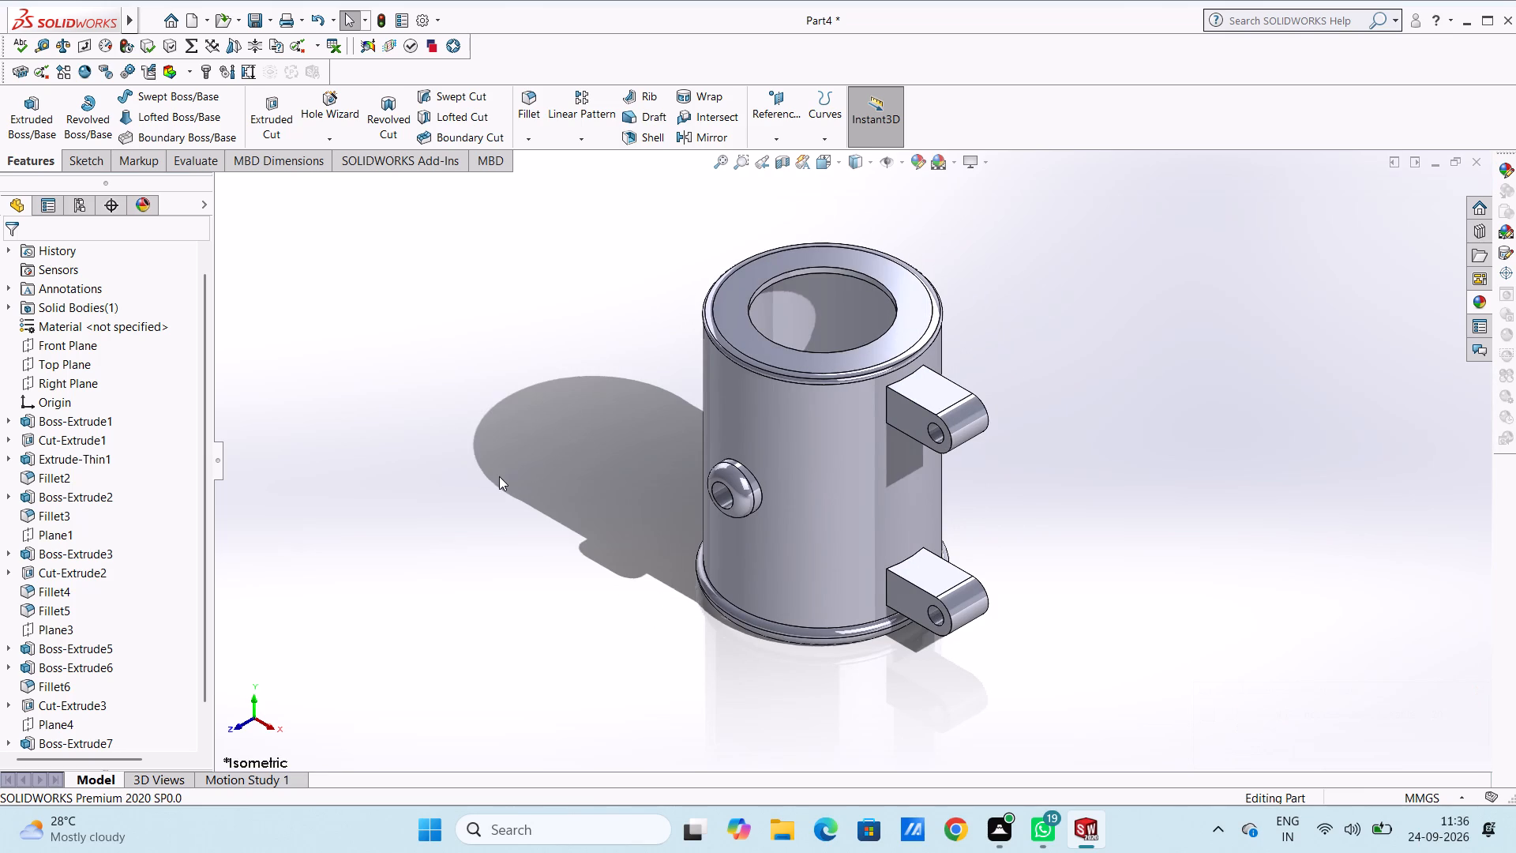
pyautogui.hotkey('ctrl', '5')
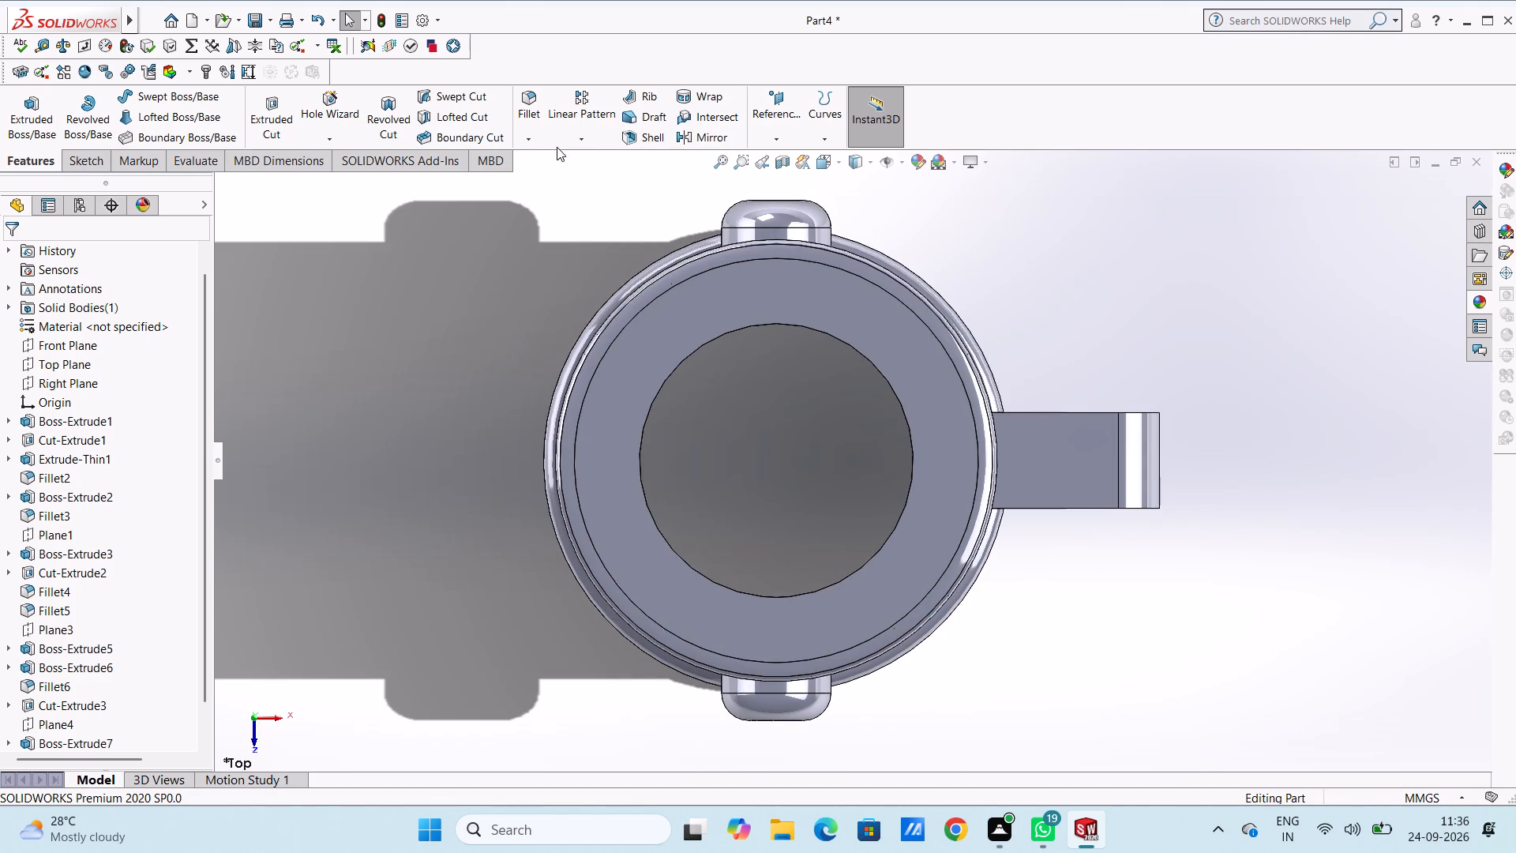
pyautogui.hotkey('ctrl', '1')
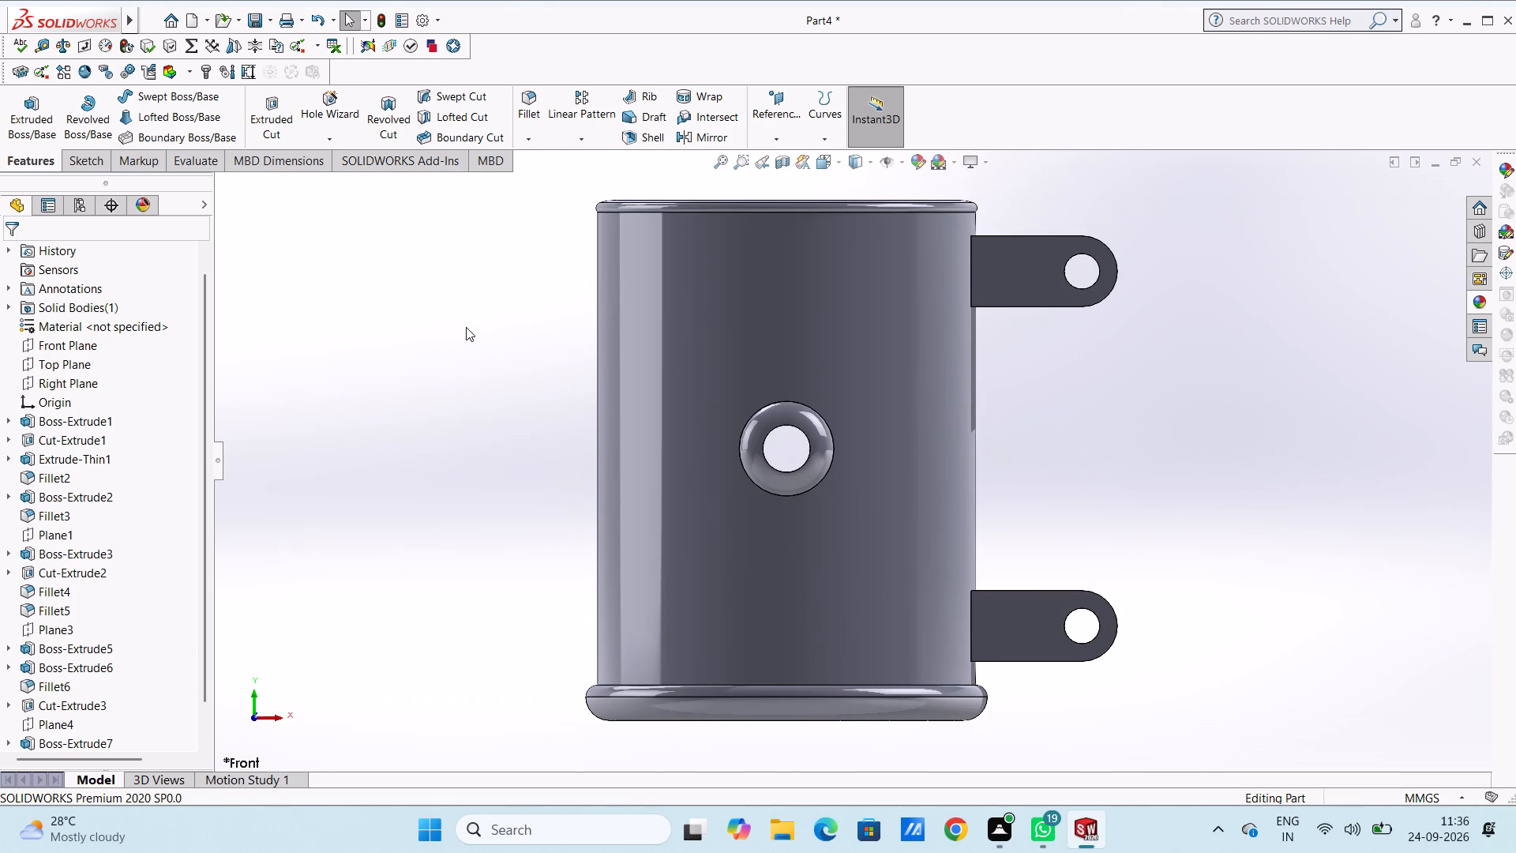
# Create a reference plane offset 0 mm from the Top Plane, at the base of the tube.
pyautogui.click(769, 107)
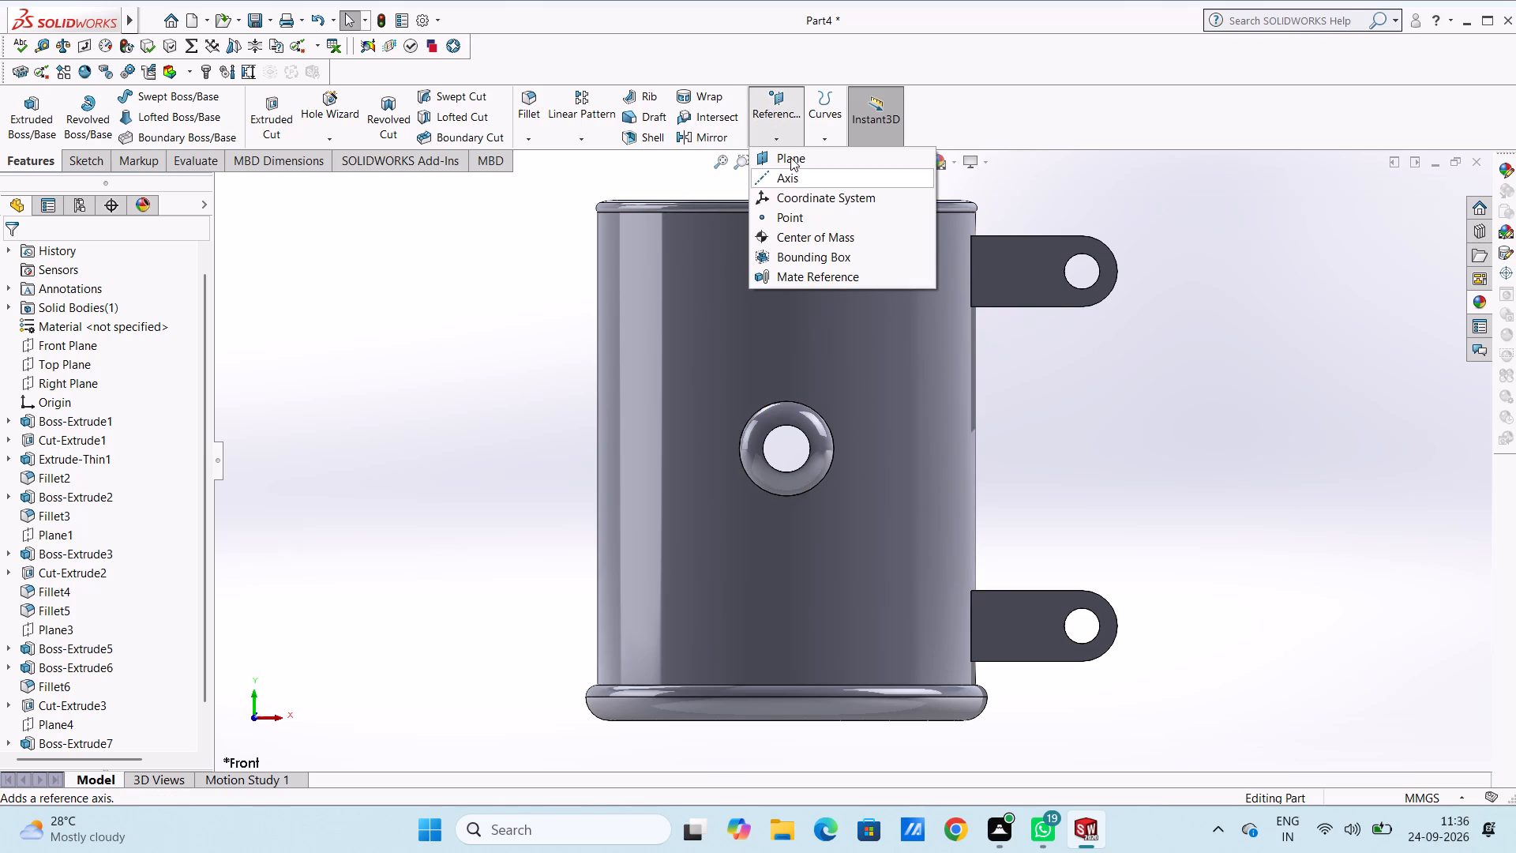
pyautogui.click(794, 154)
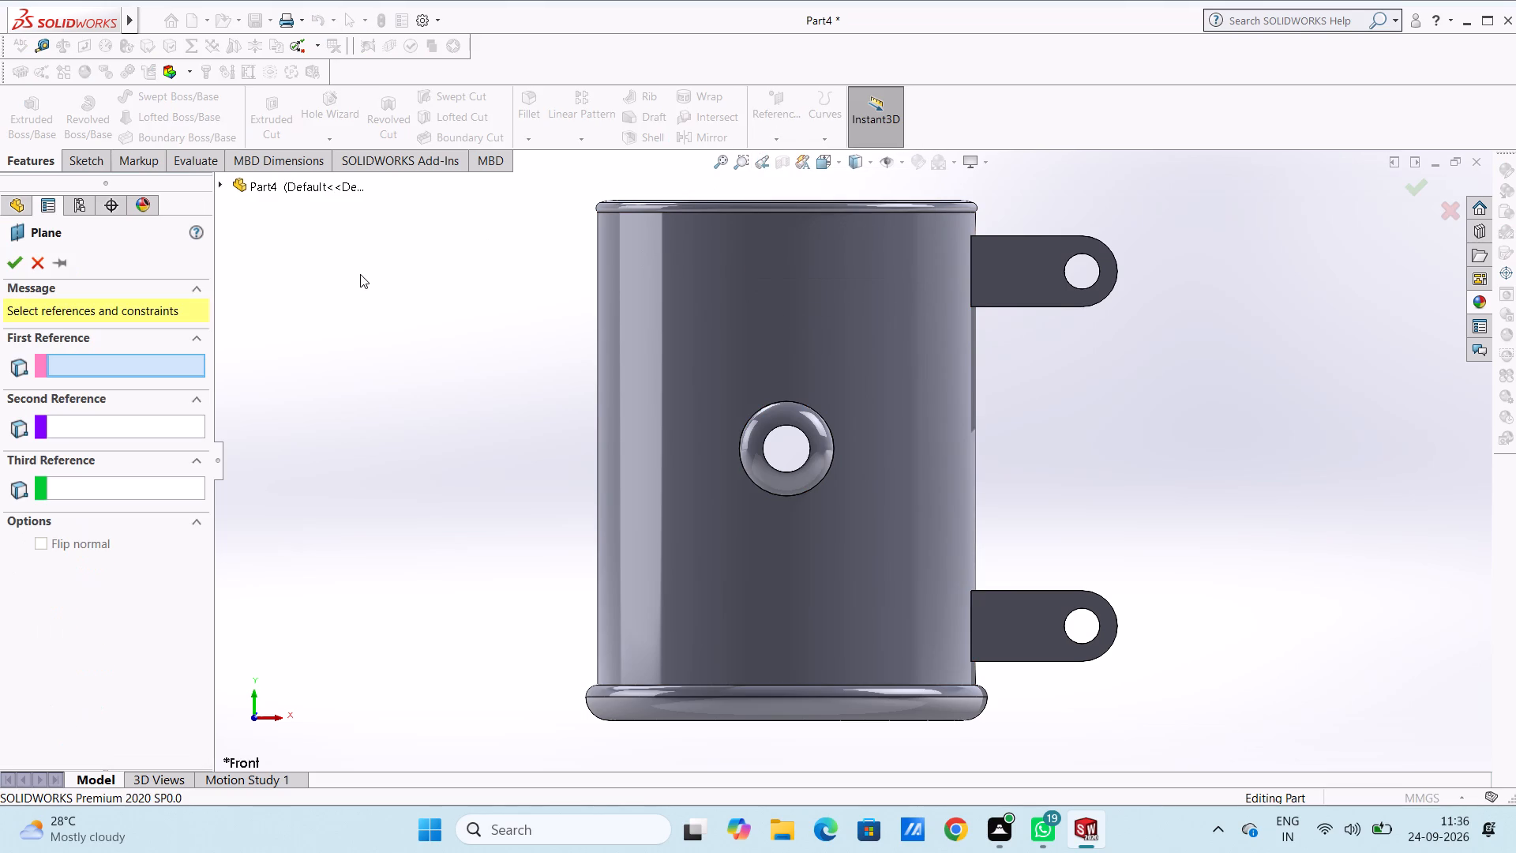
pyautogui.click(285, 188)
pyautogui.click(218, 184)
pyautogui.click(219, 182)
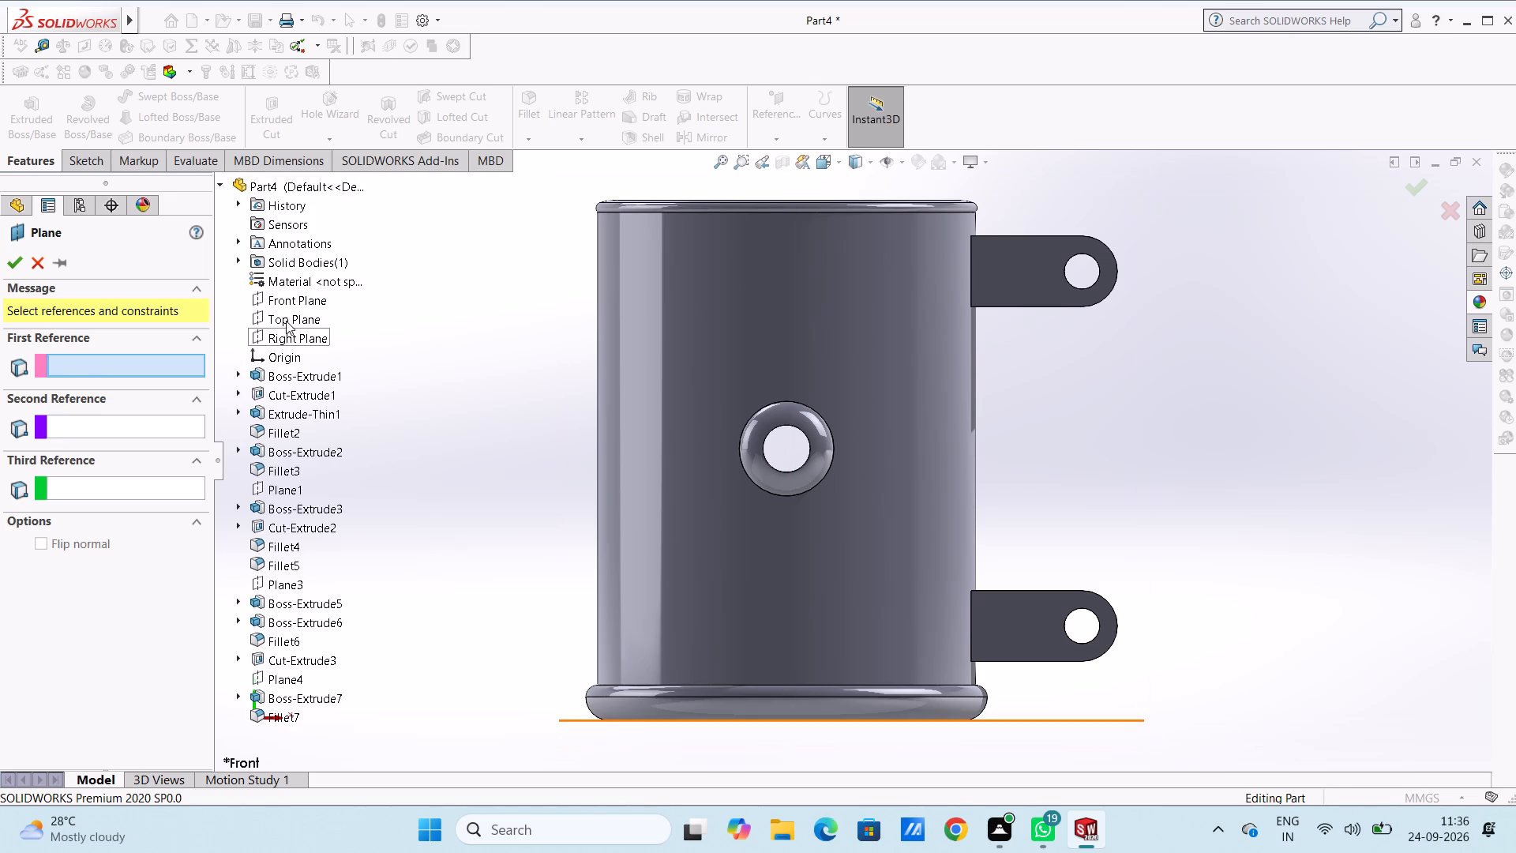
pyautogui.click(286, 321)
pyautogui.scroll(4, 401, 376)
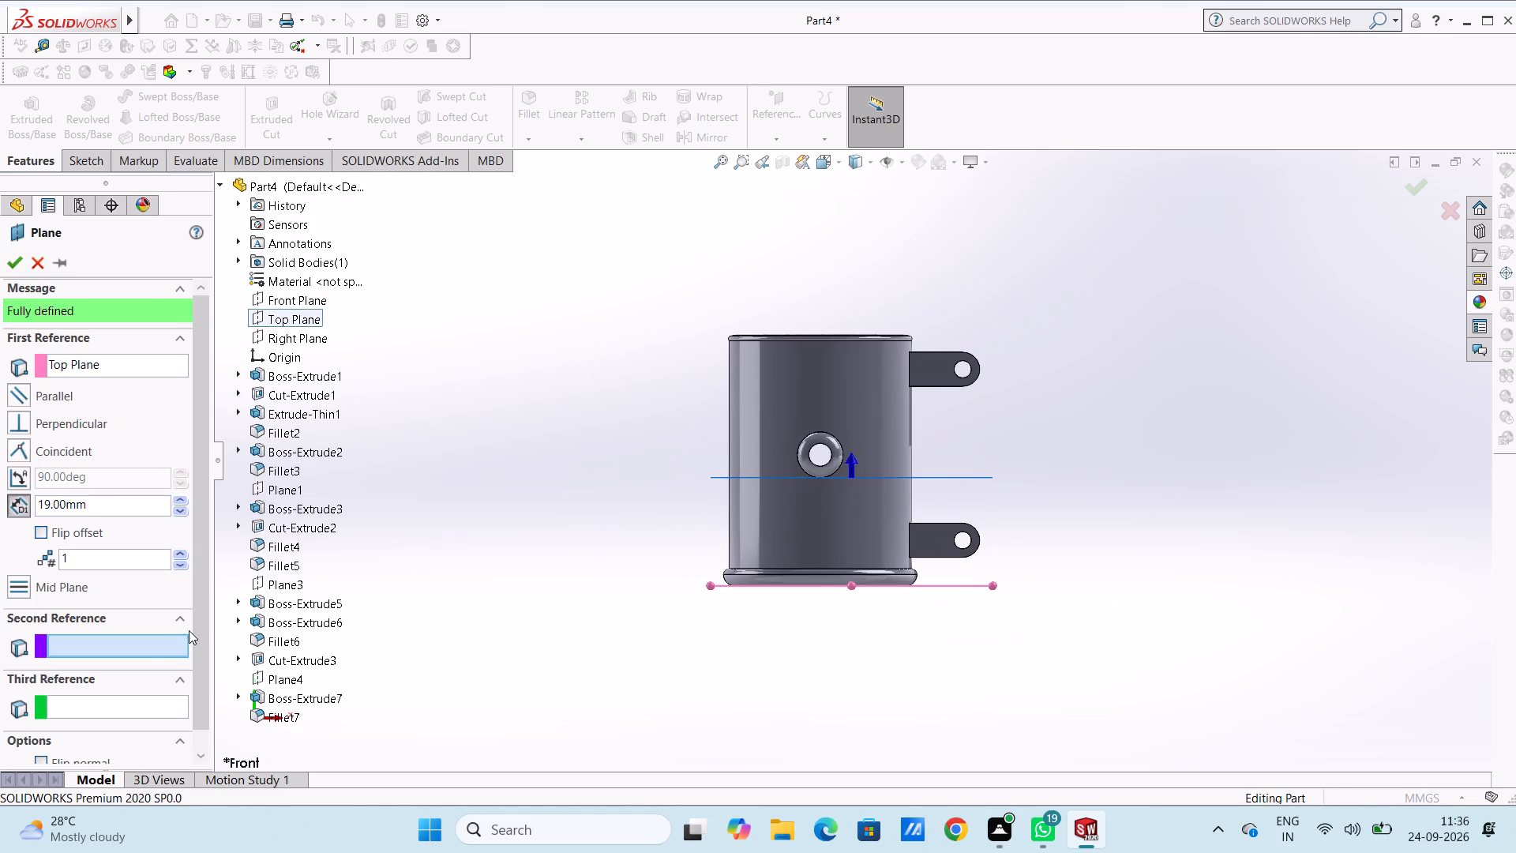
pyautogui.doubleClick(111, 509)
pyautogui.press('0')
pyautogui.press('Return')
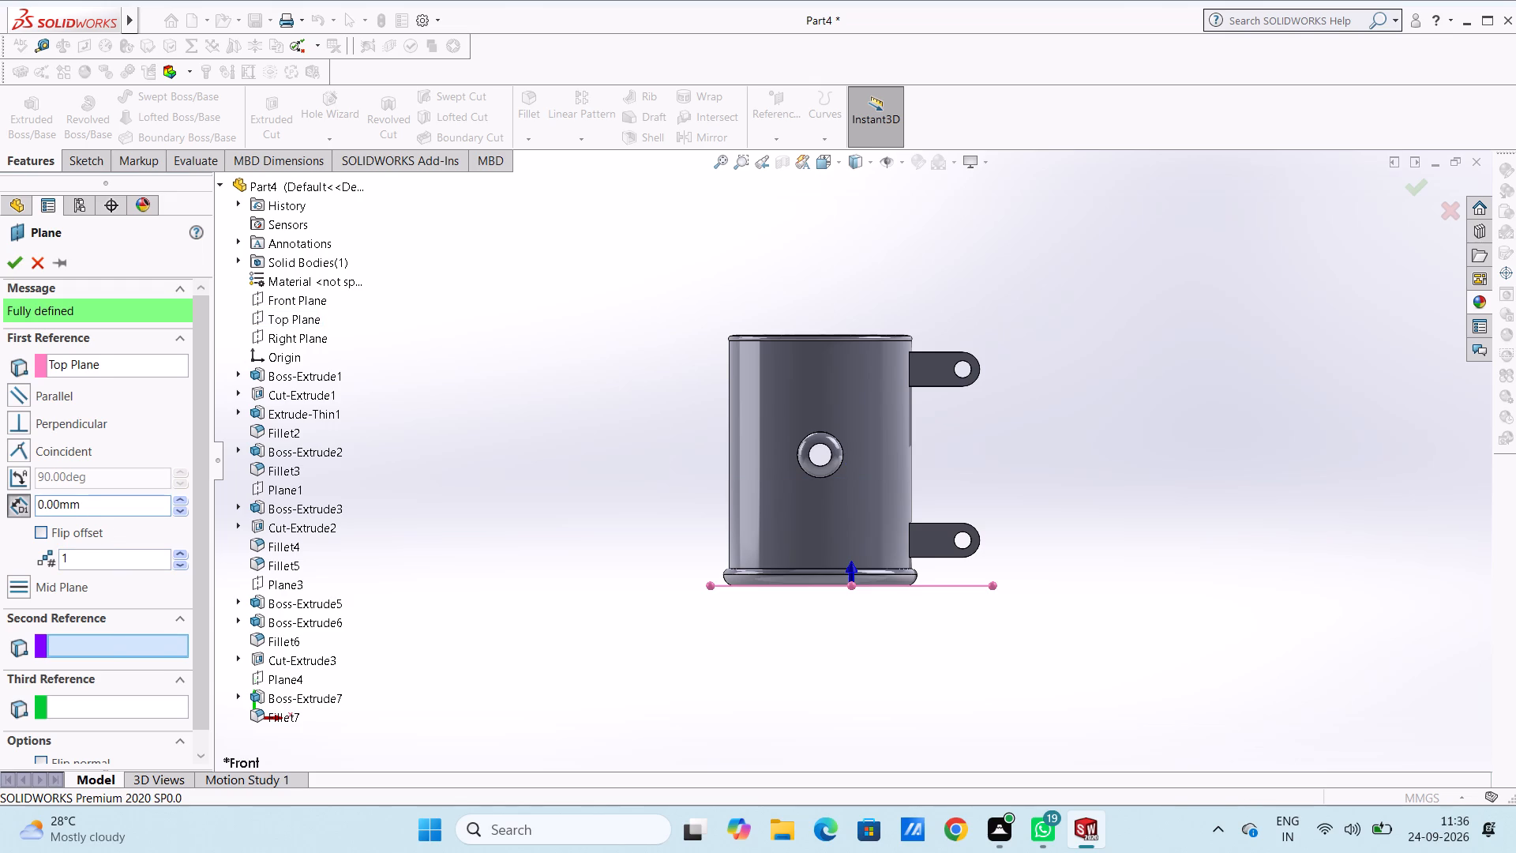
pyautogui.click(15, 263)
pyautogui.click(516, 449)
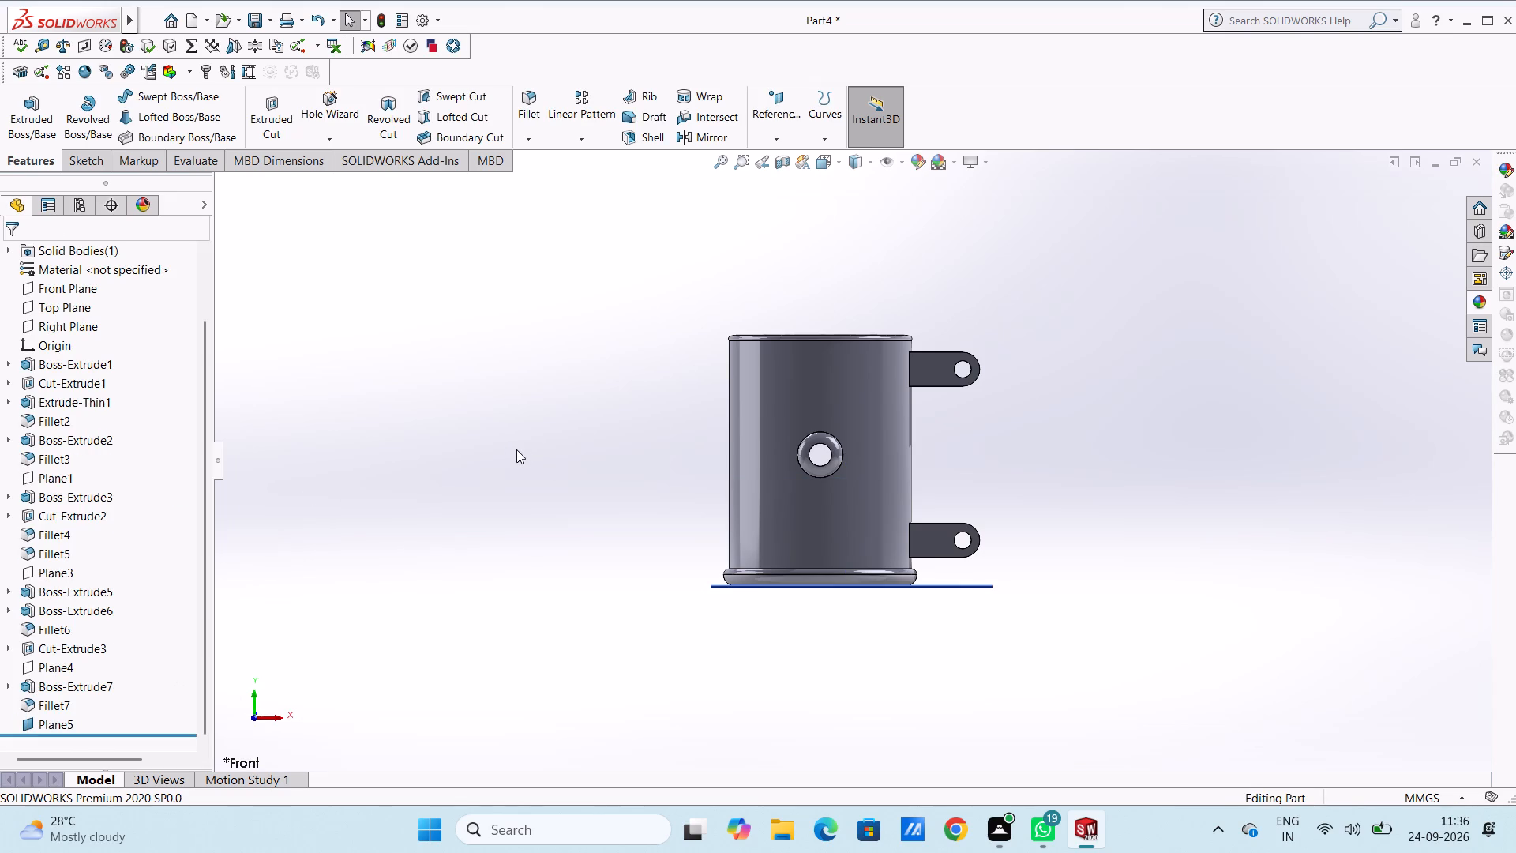
# On the new base plane, sketch a vertical midpoint line about 29.5 mm long, centred on the top face edge's quadrant opposite the hinge lugs.
pyautogui.hotkey('ctrl', '5')
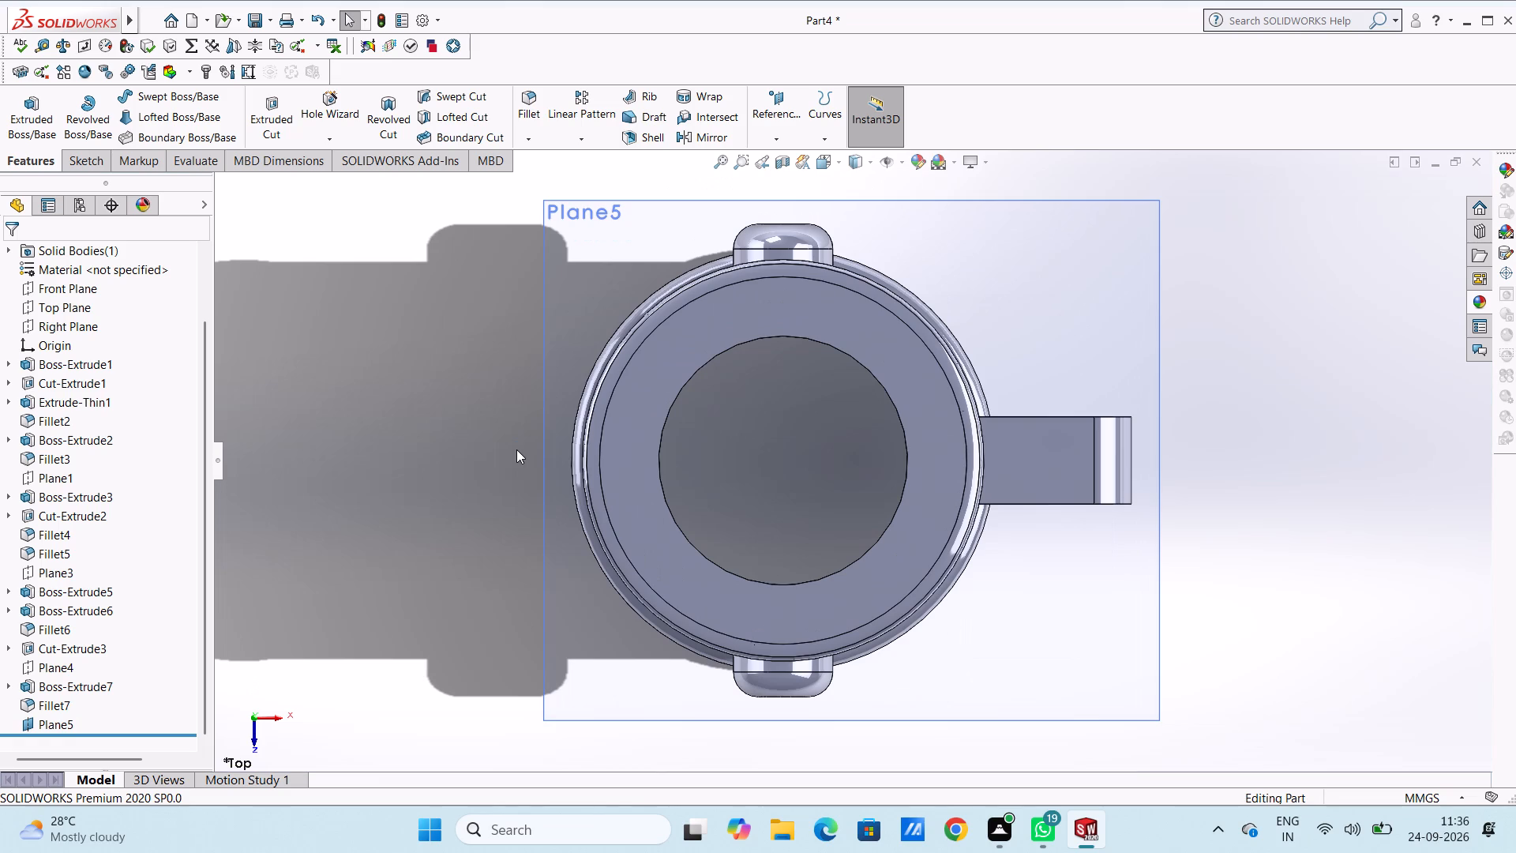
pyautogui.scroll(3, 516, 449)
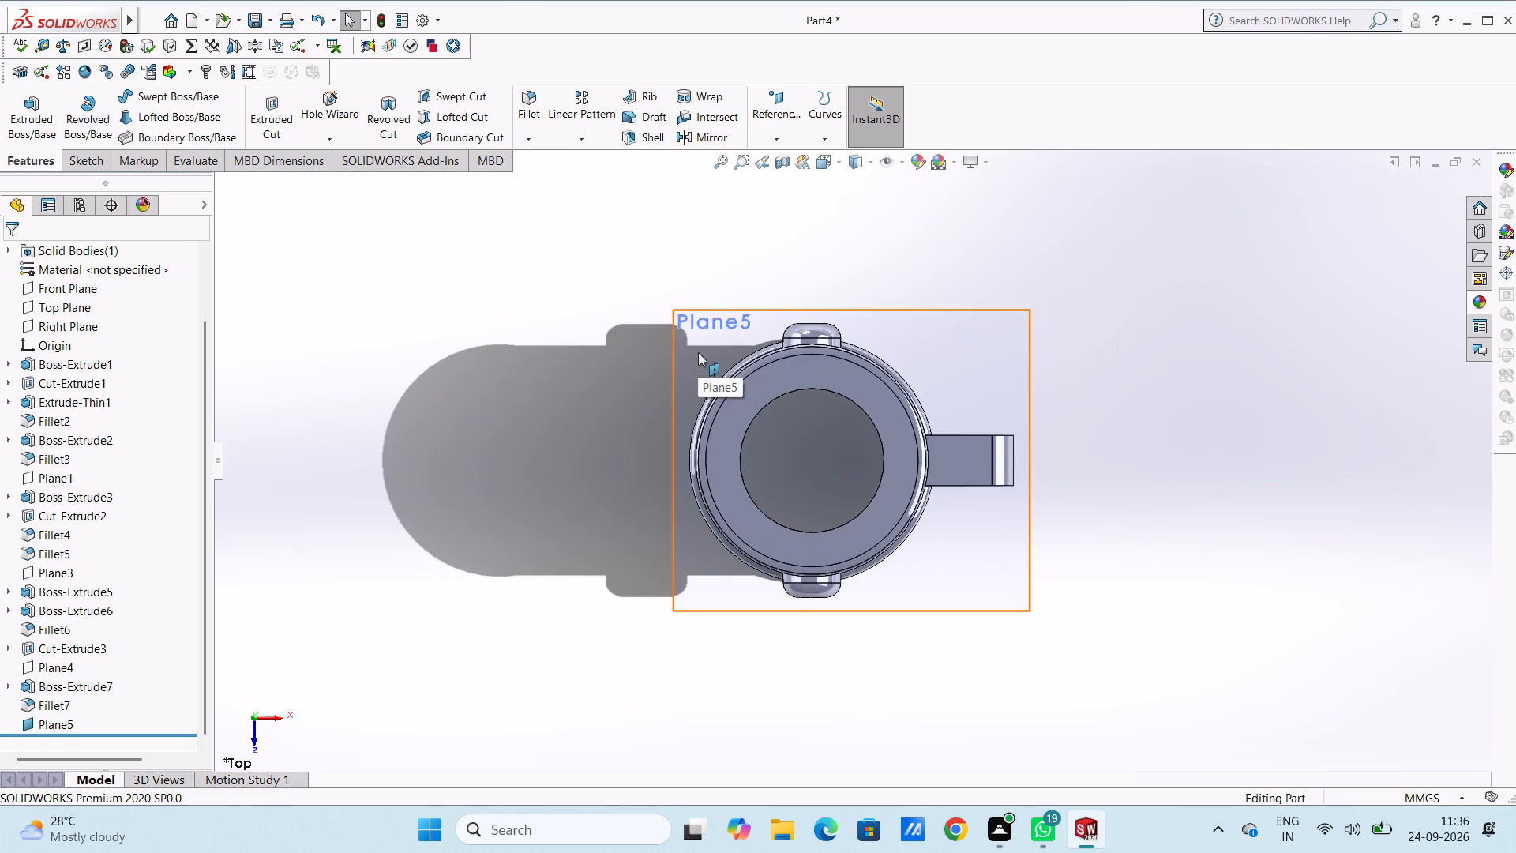
pyautogui.click(698, 352)
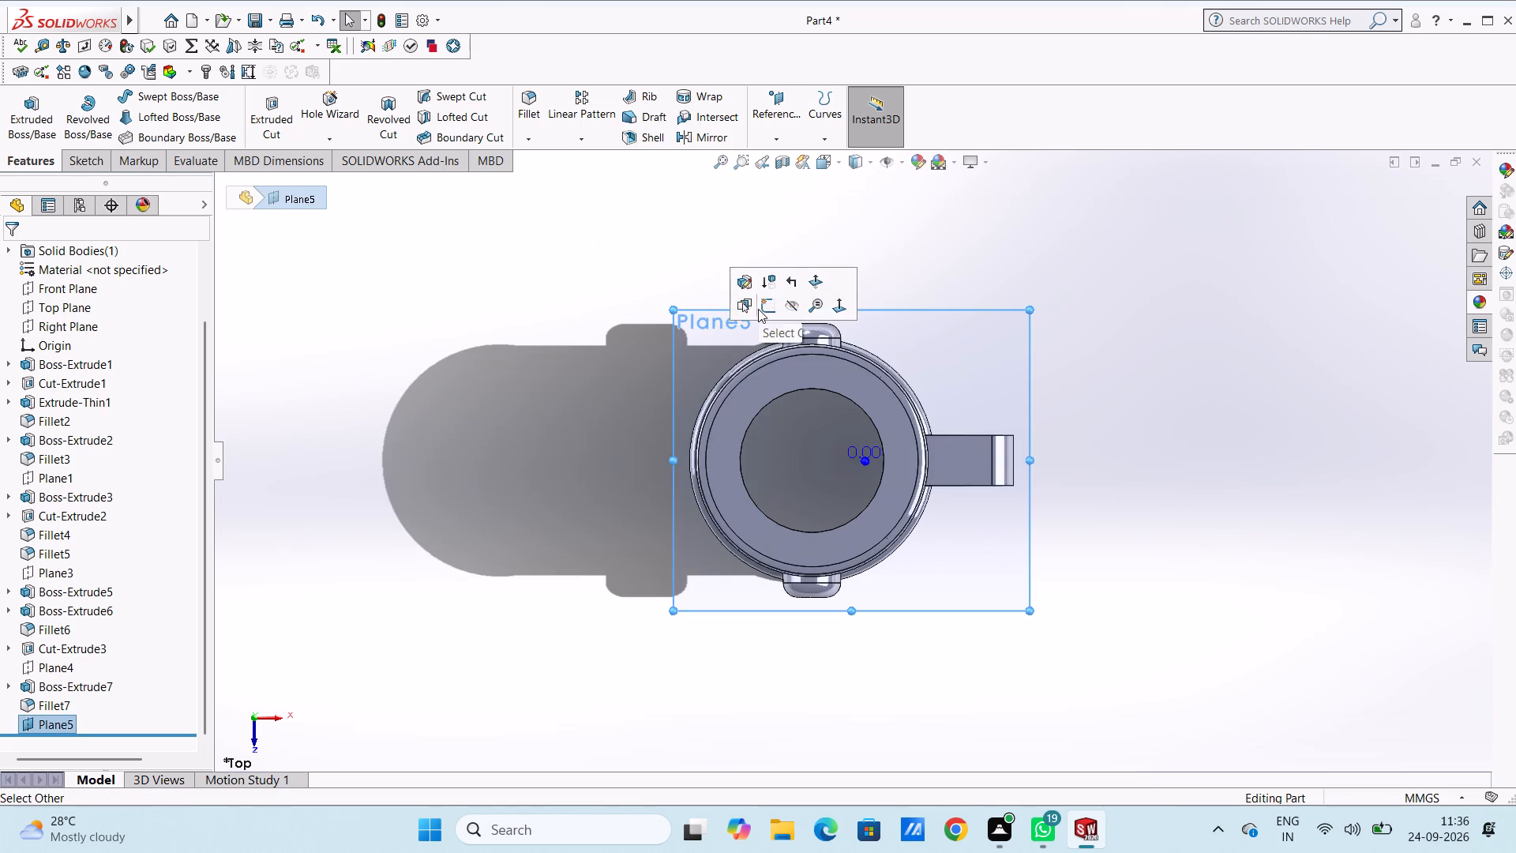
pyautogui.click(763, 309)
pyautogui.click(518, 351)
pyautogui.scroll(1, 518, 351)
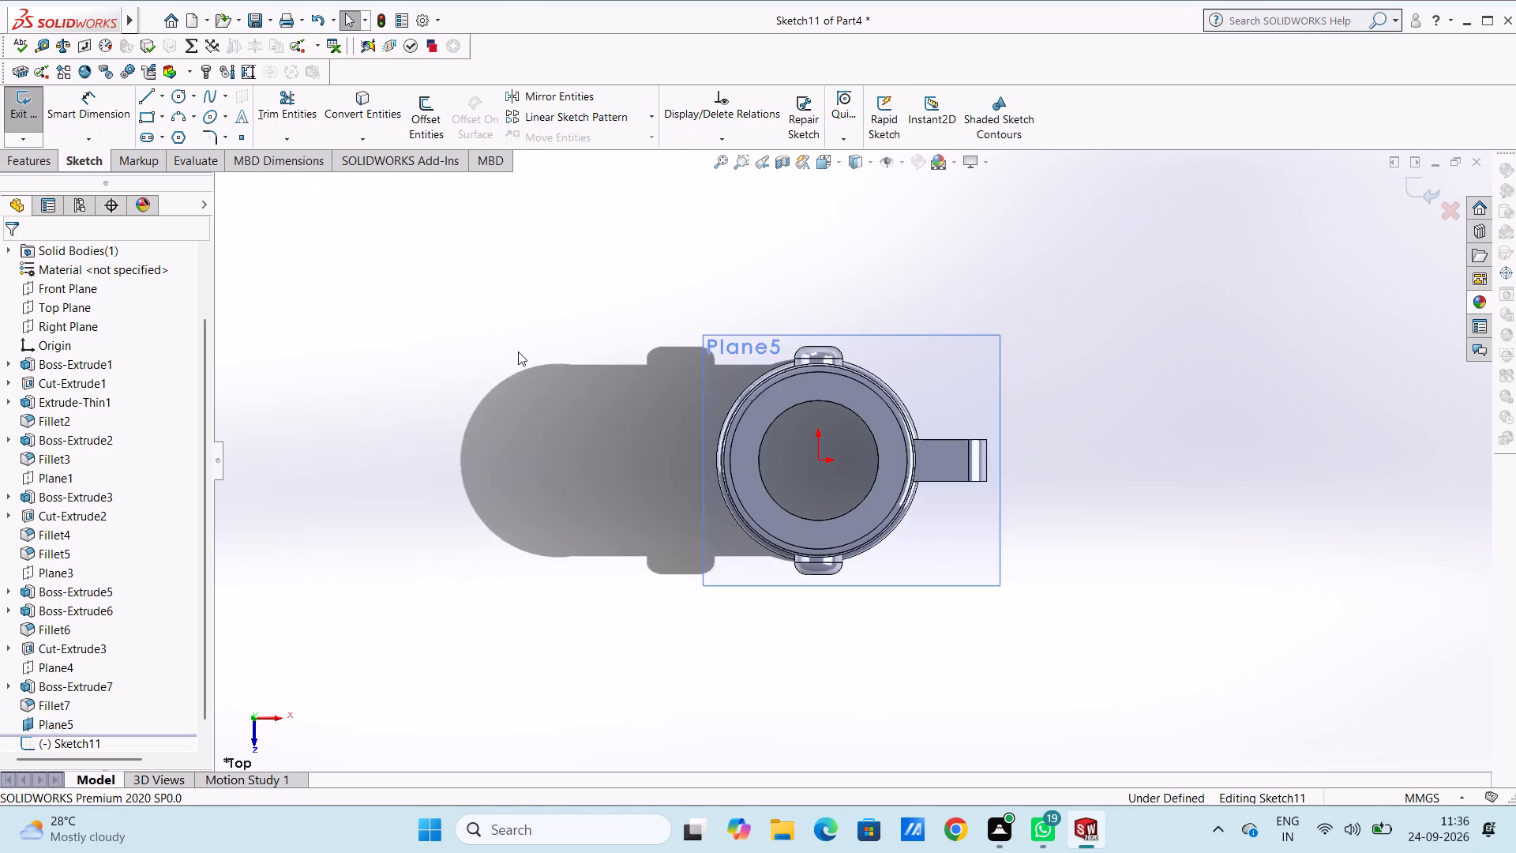
pyautogui.scroll(1, 518, 351)
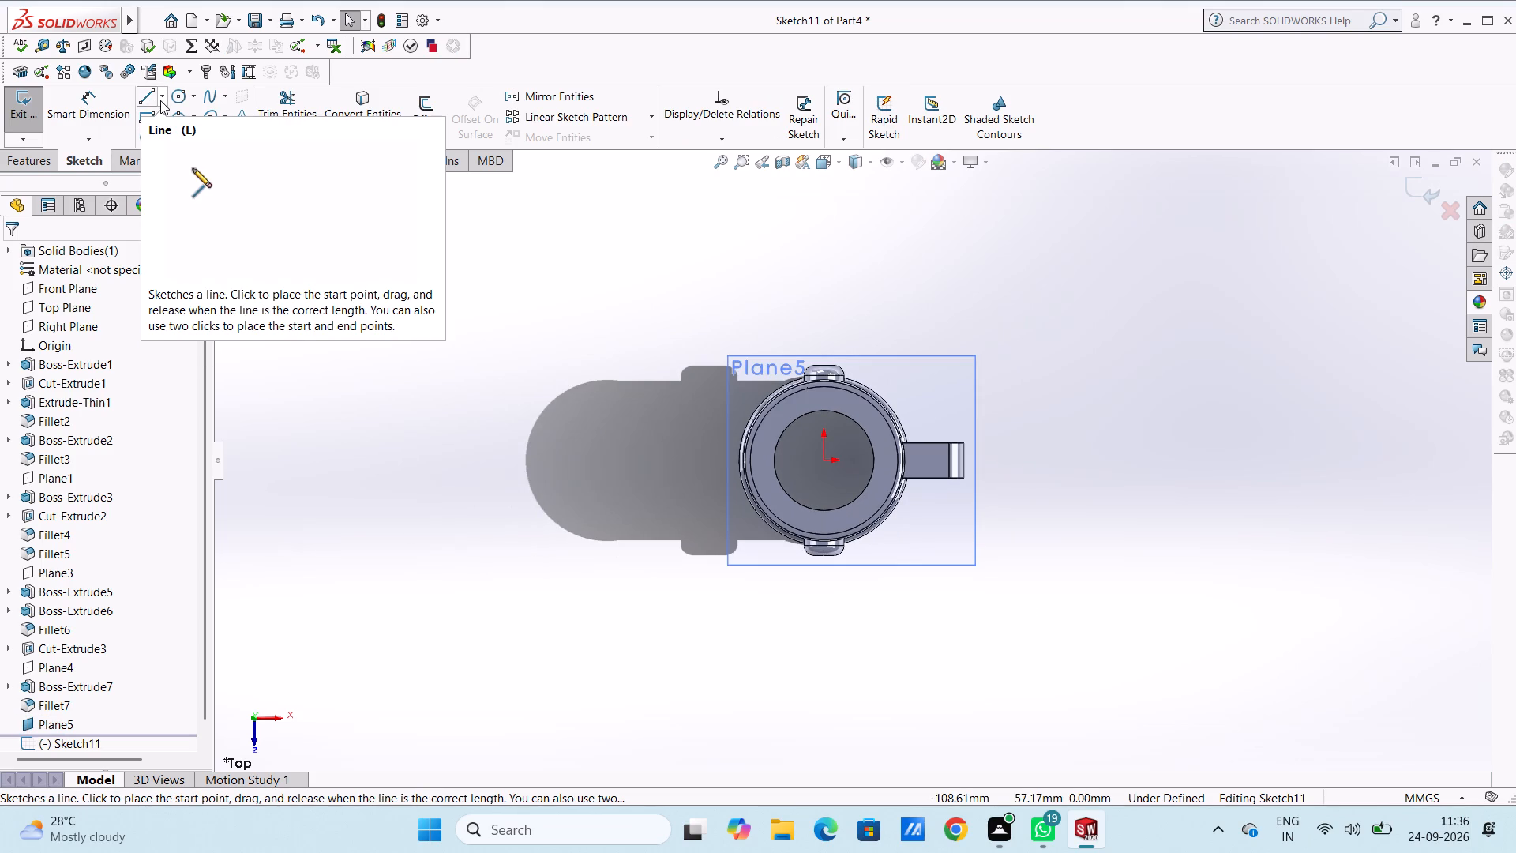
pyautogui.click(160, 100)
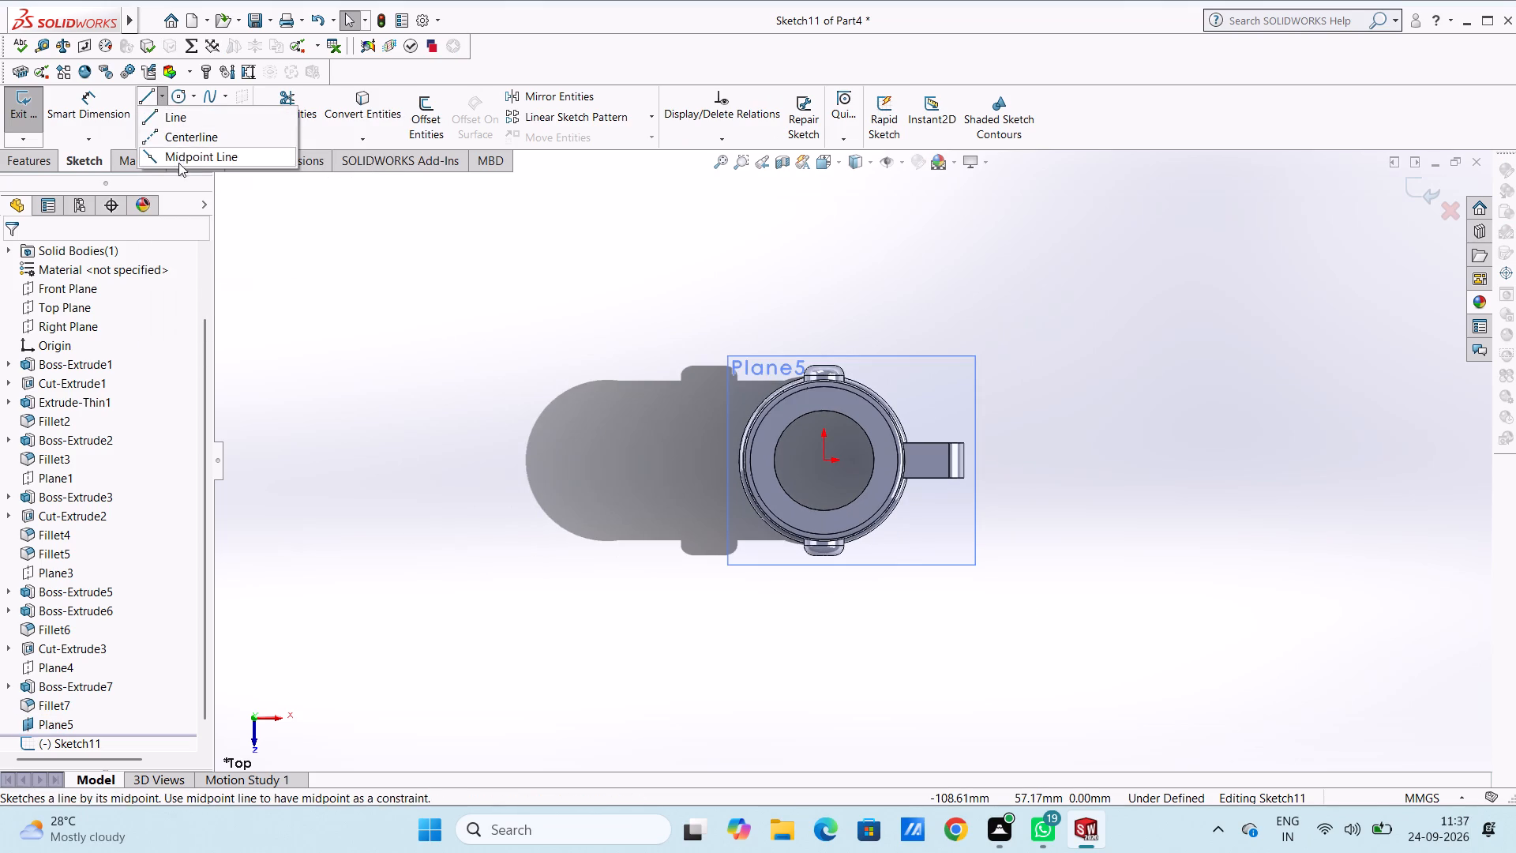
pyautogui.click(178, 162)
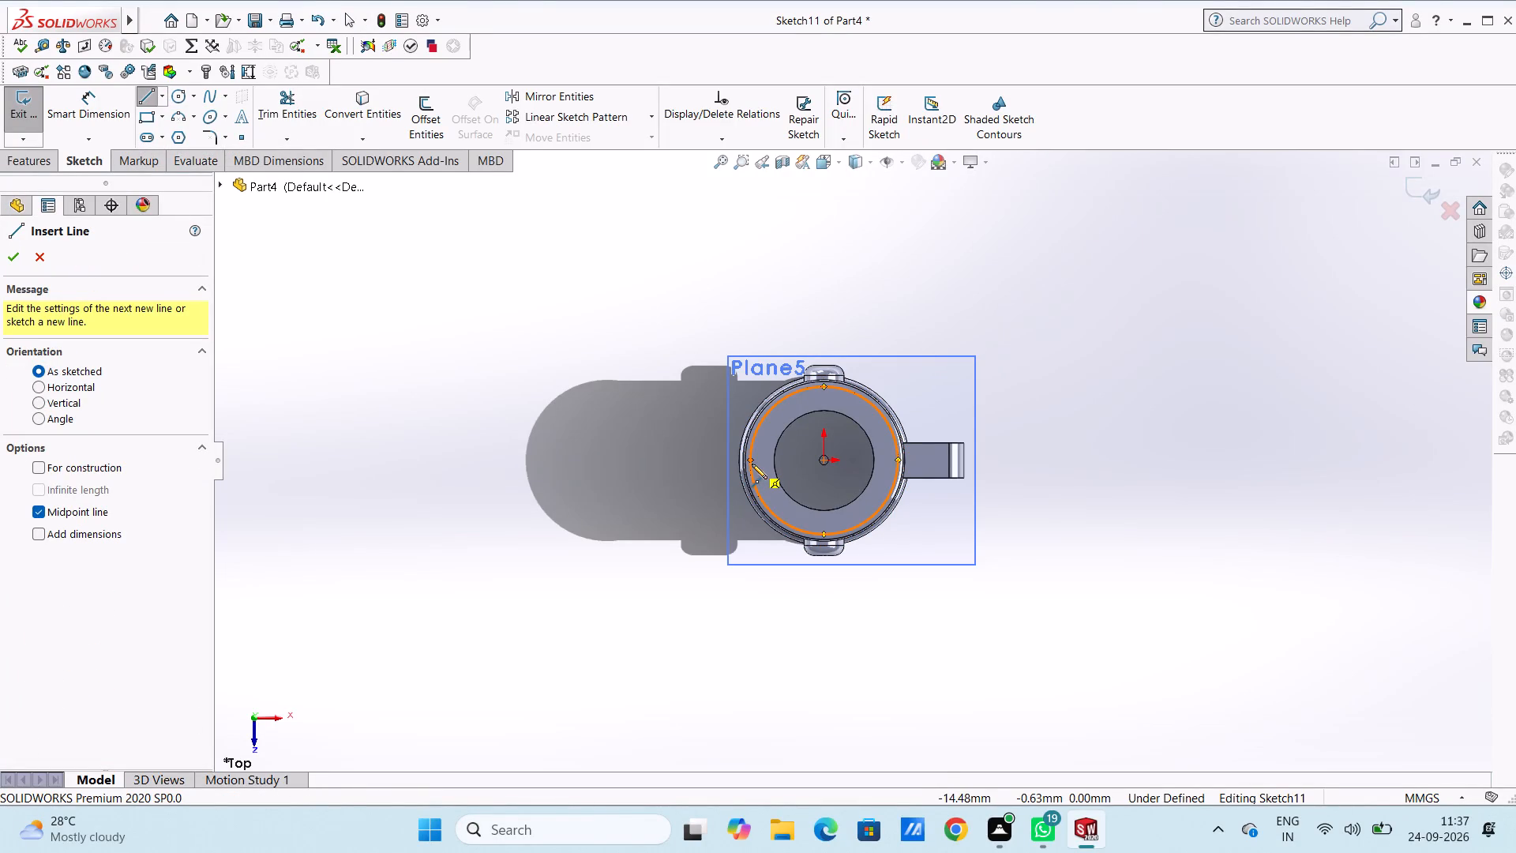
pyautogui.click(752, 464)
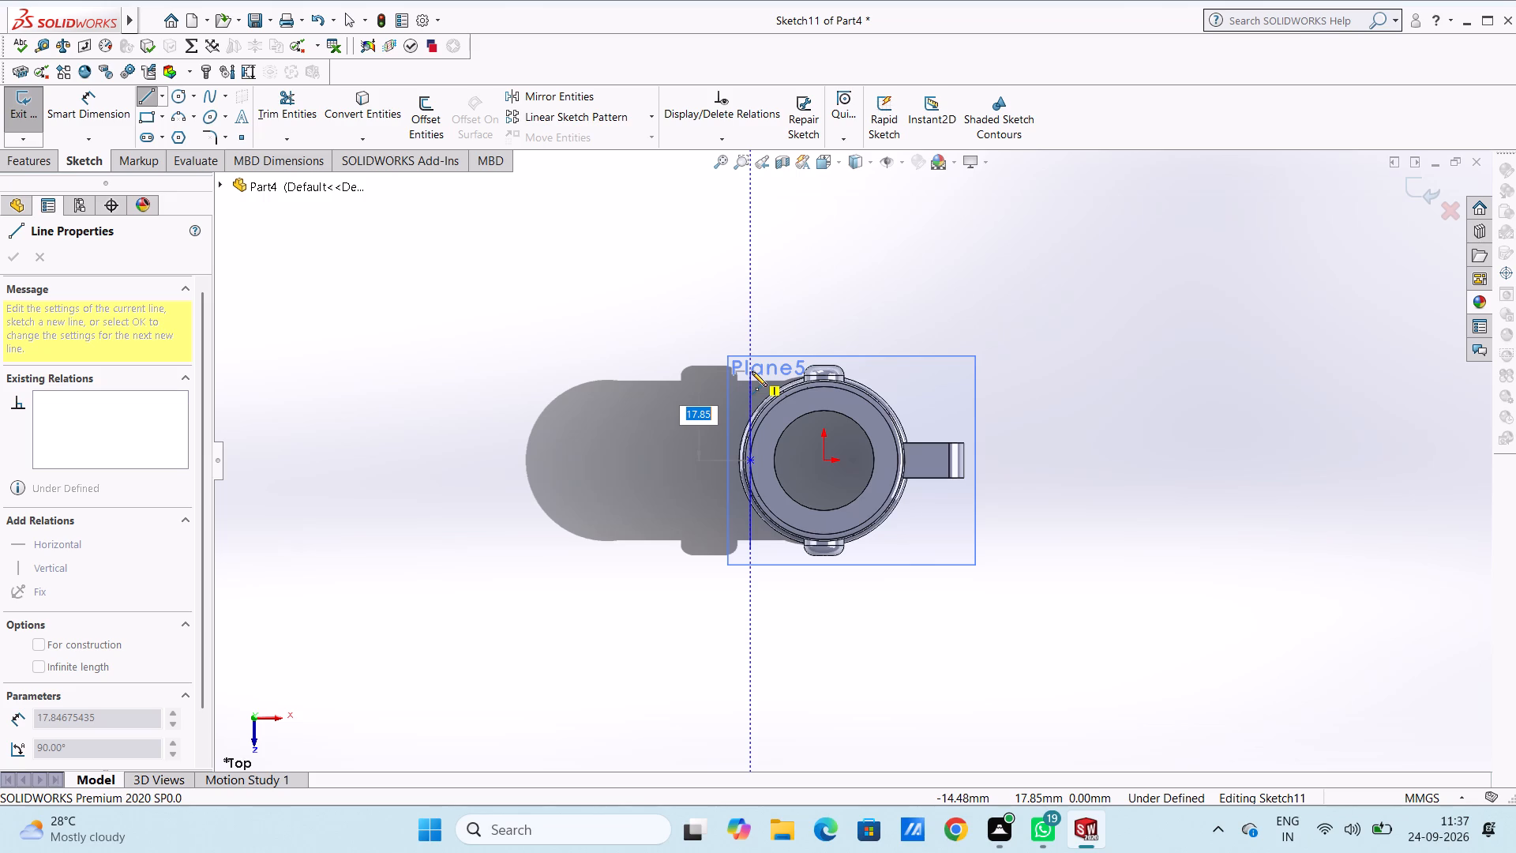
pyautogui.write('15')
pyautogui.press('Return')
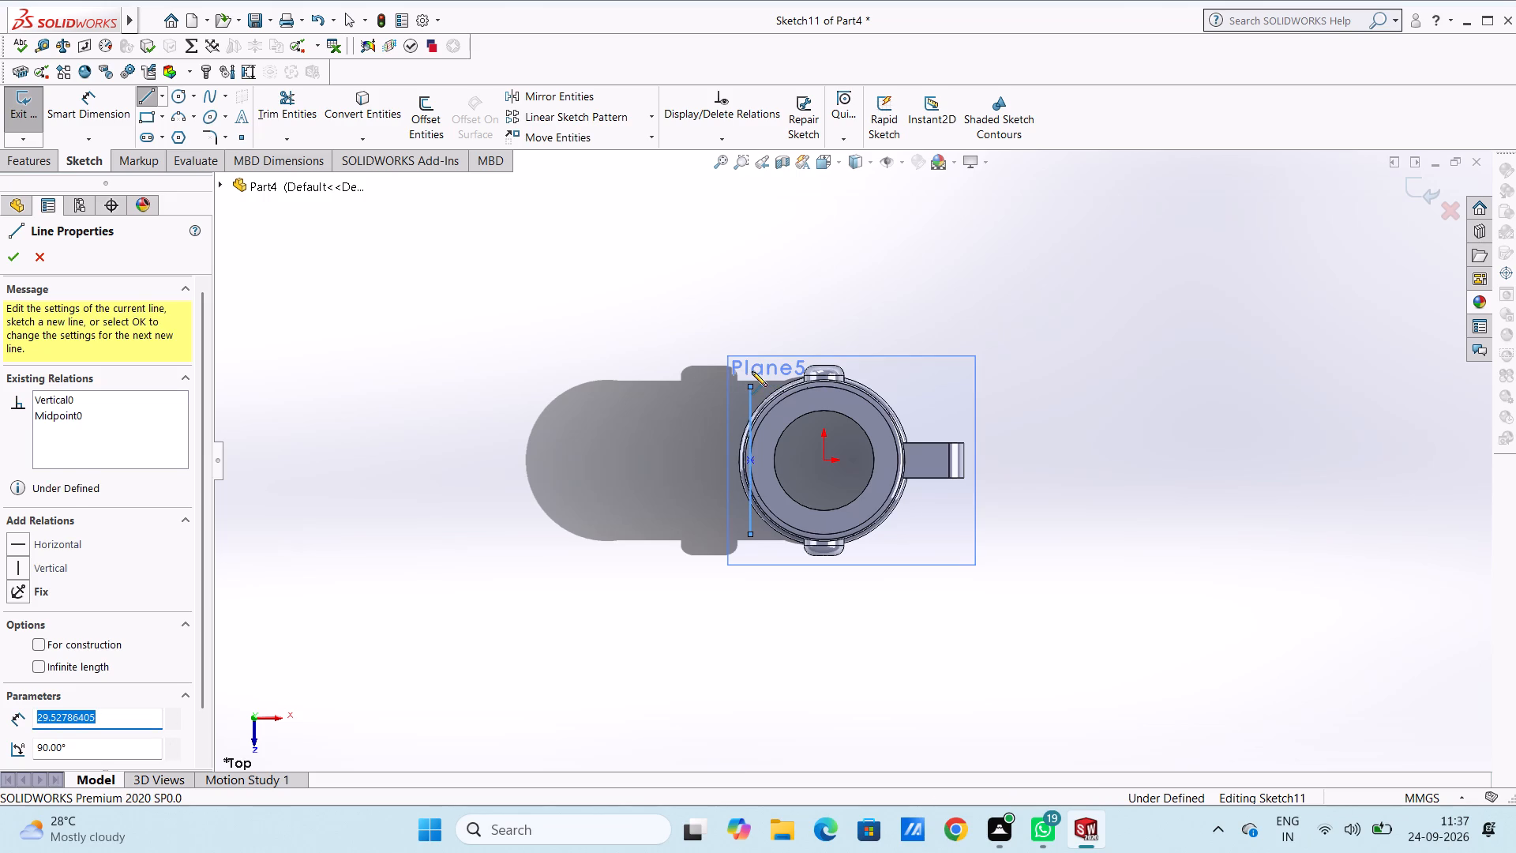
pyautogui.press('Escape')
pyautogui.press('Escape')
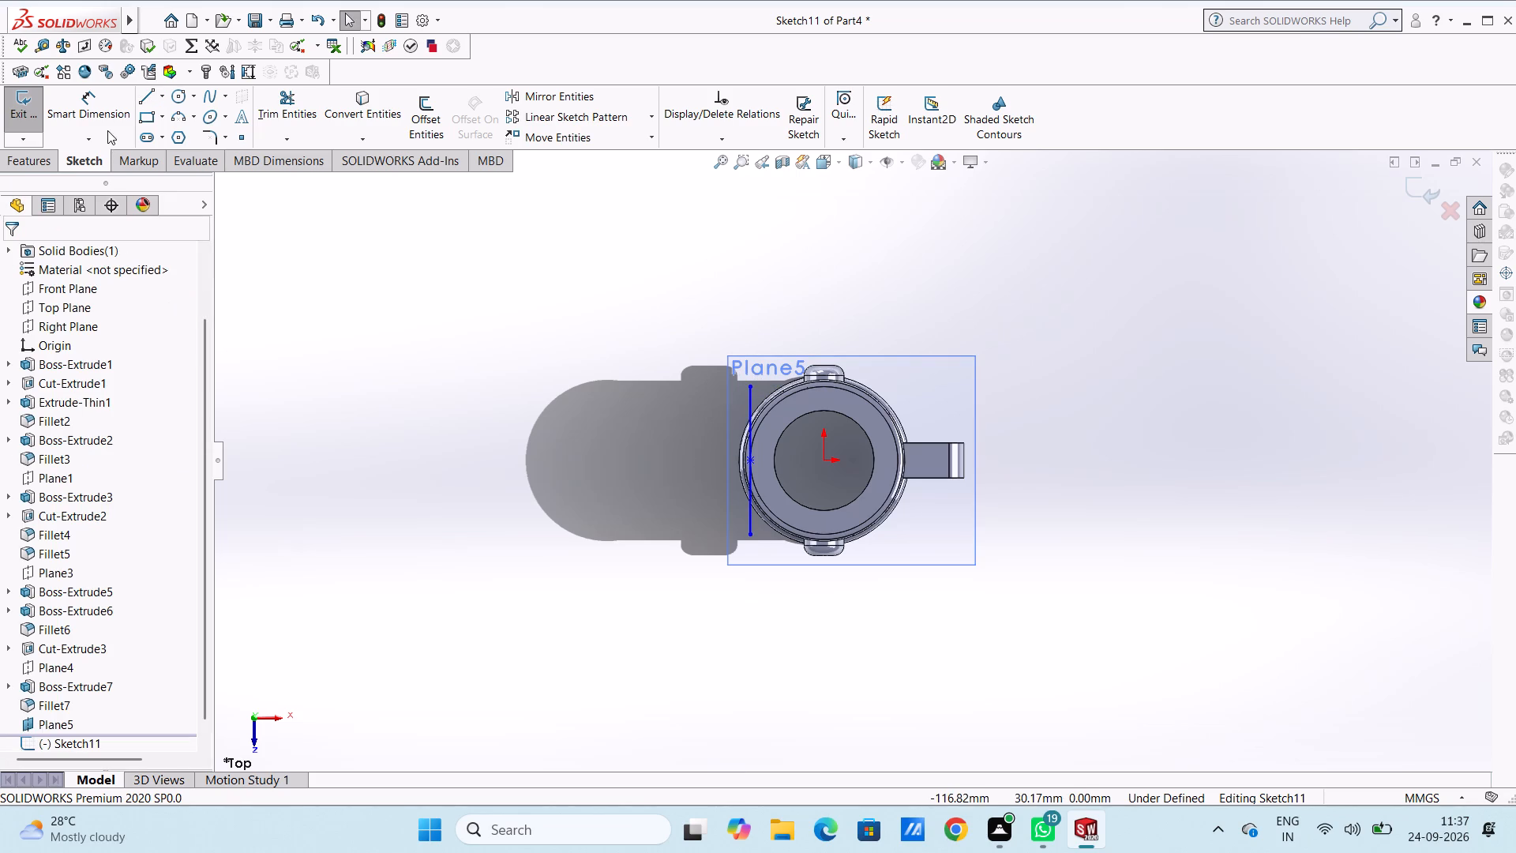
# Dimension the vertical line from its upper endpoint to its midpoint and set the distance to 12 mm.
pyautogui.click(106, 110)
pyautogui.click(750, 385)
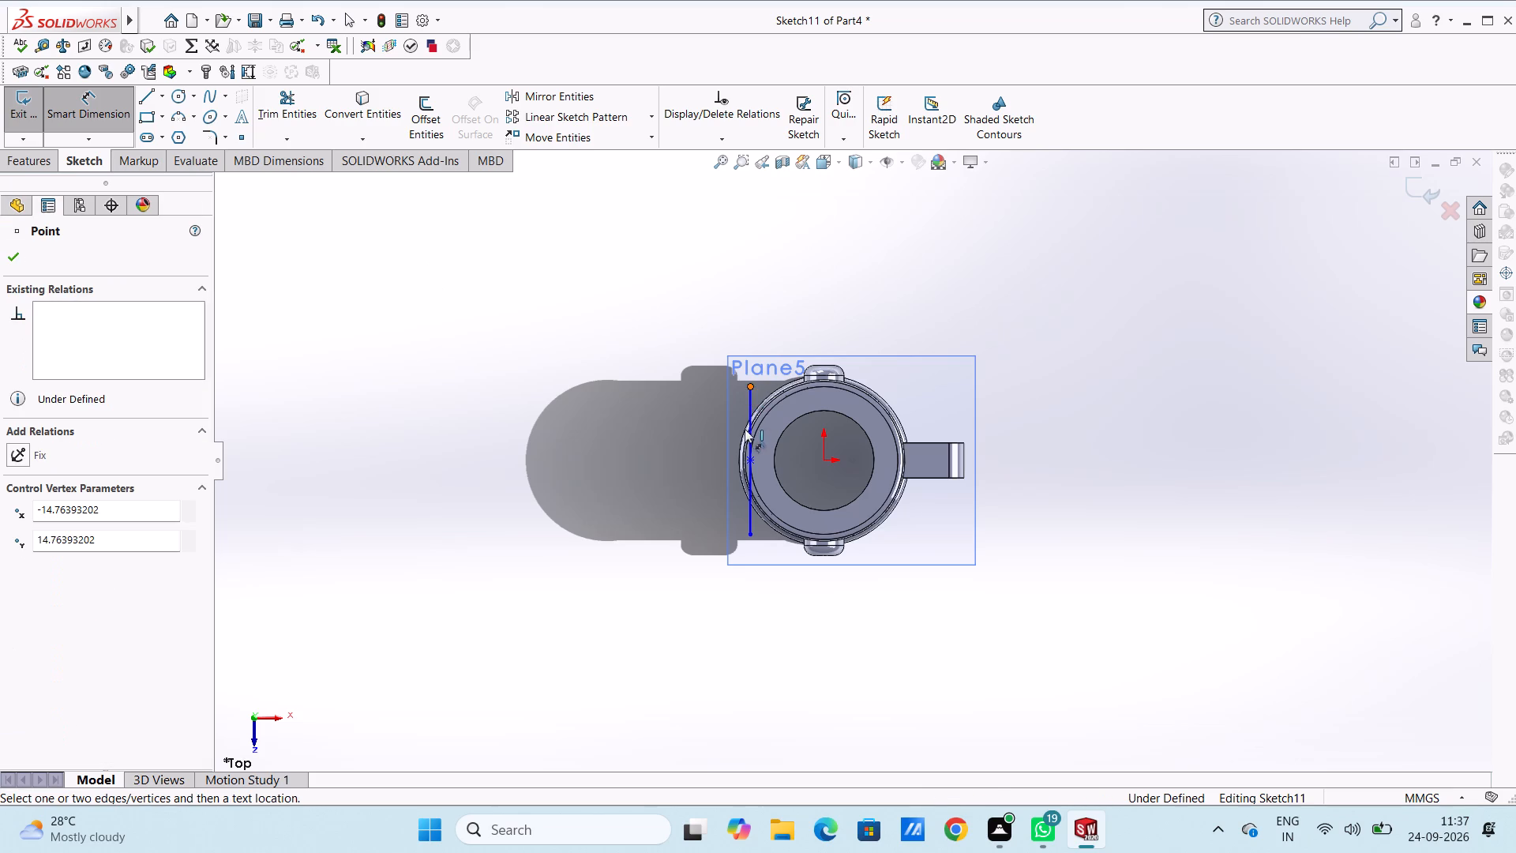
pyautogui.click(753, 460)
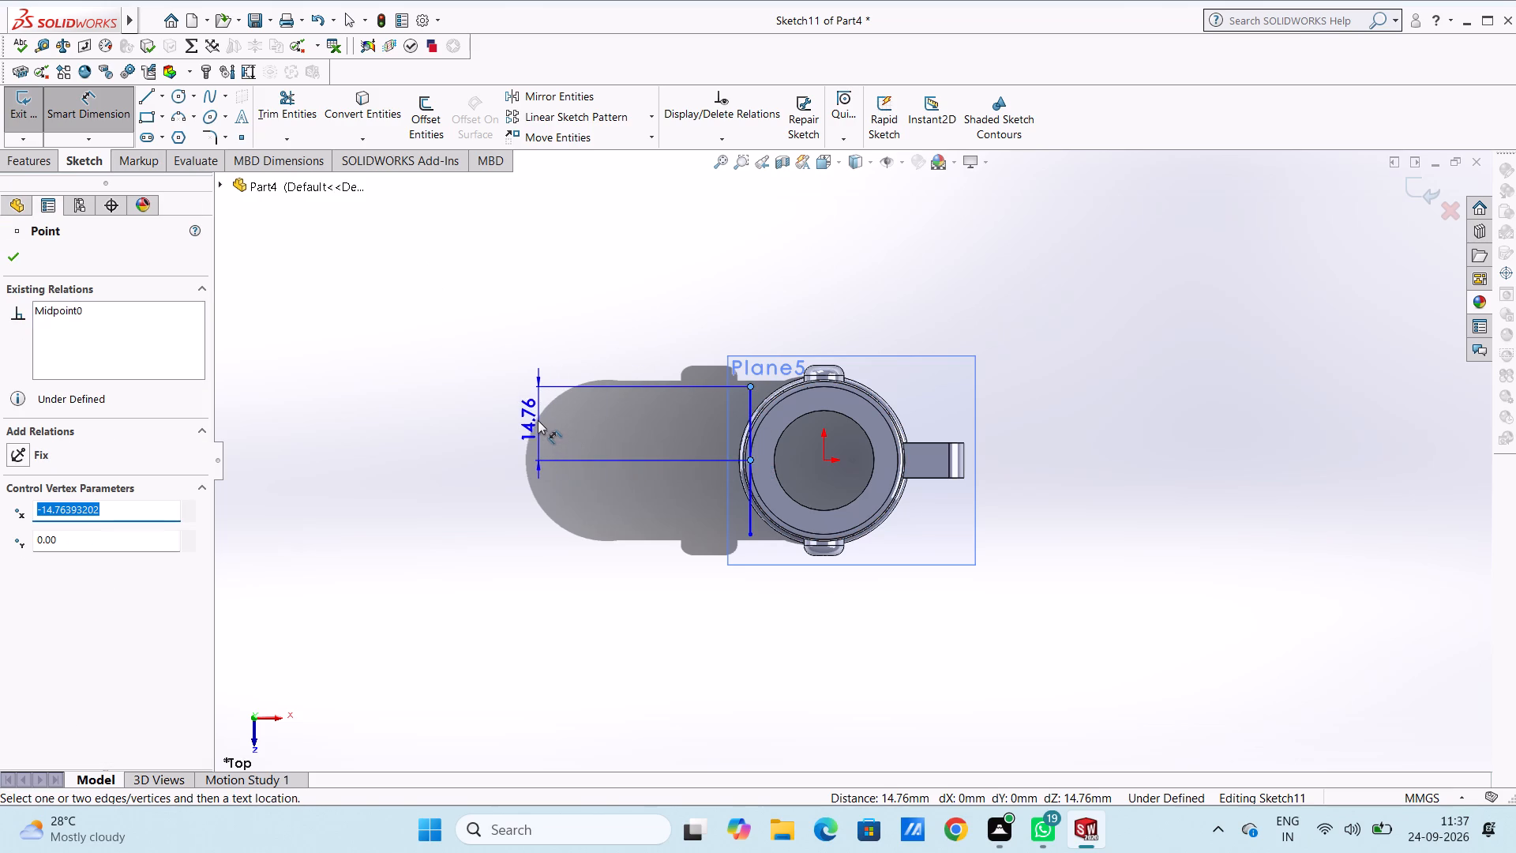
pyautogui.click(538, 419)
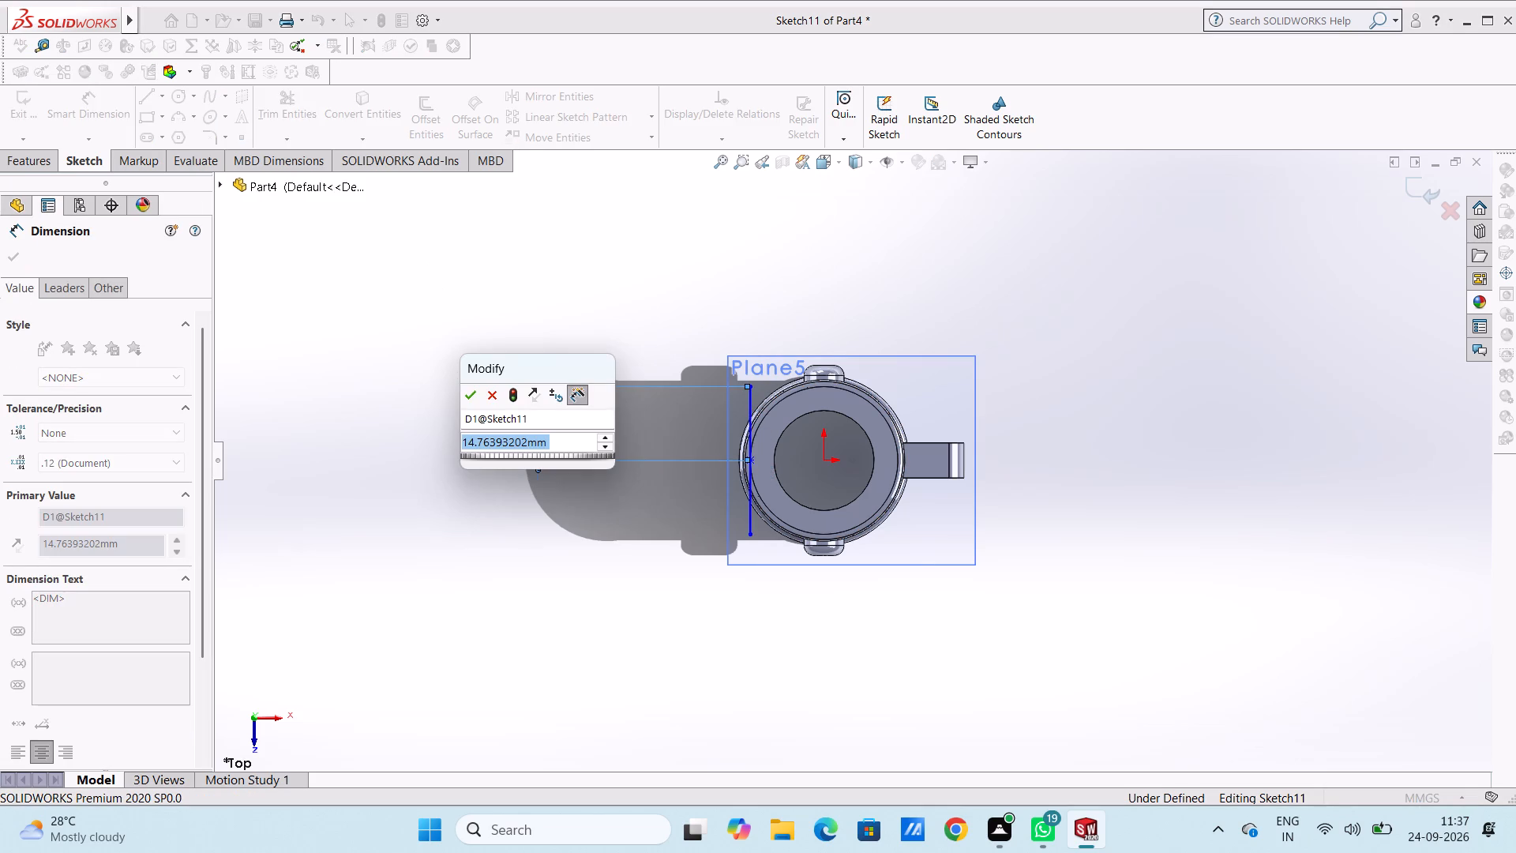
pyautogui.write('12')
pyautogui.press('Return')
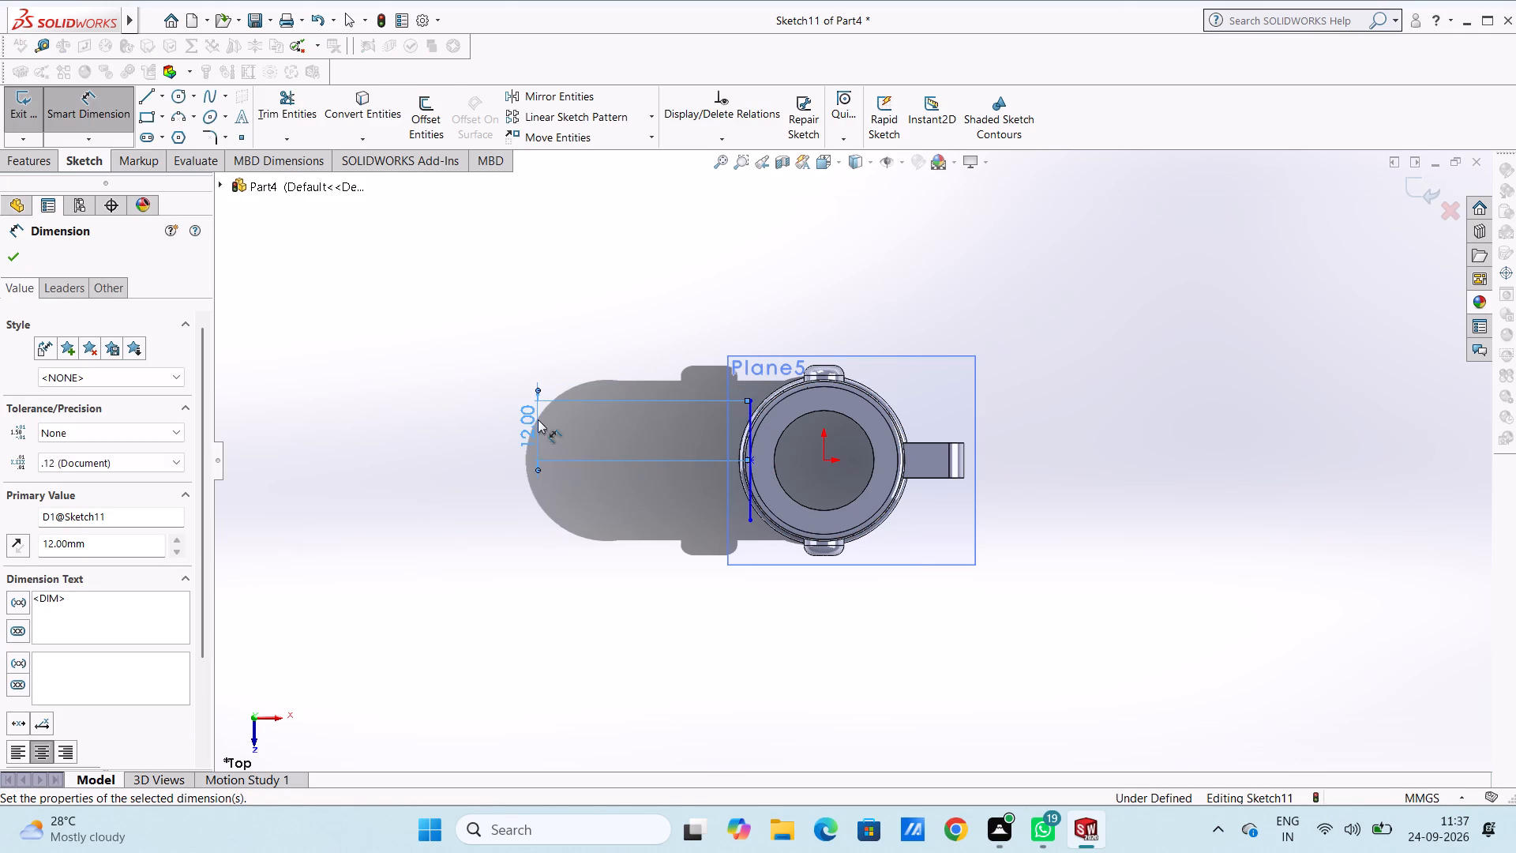
pyautogui.click(560, 337)
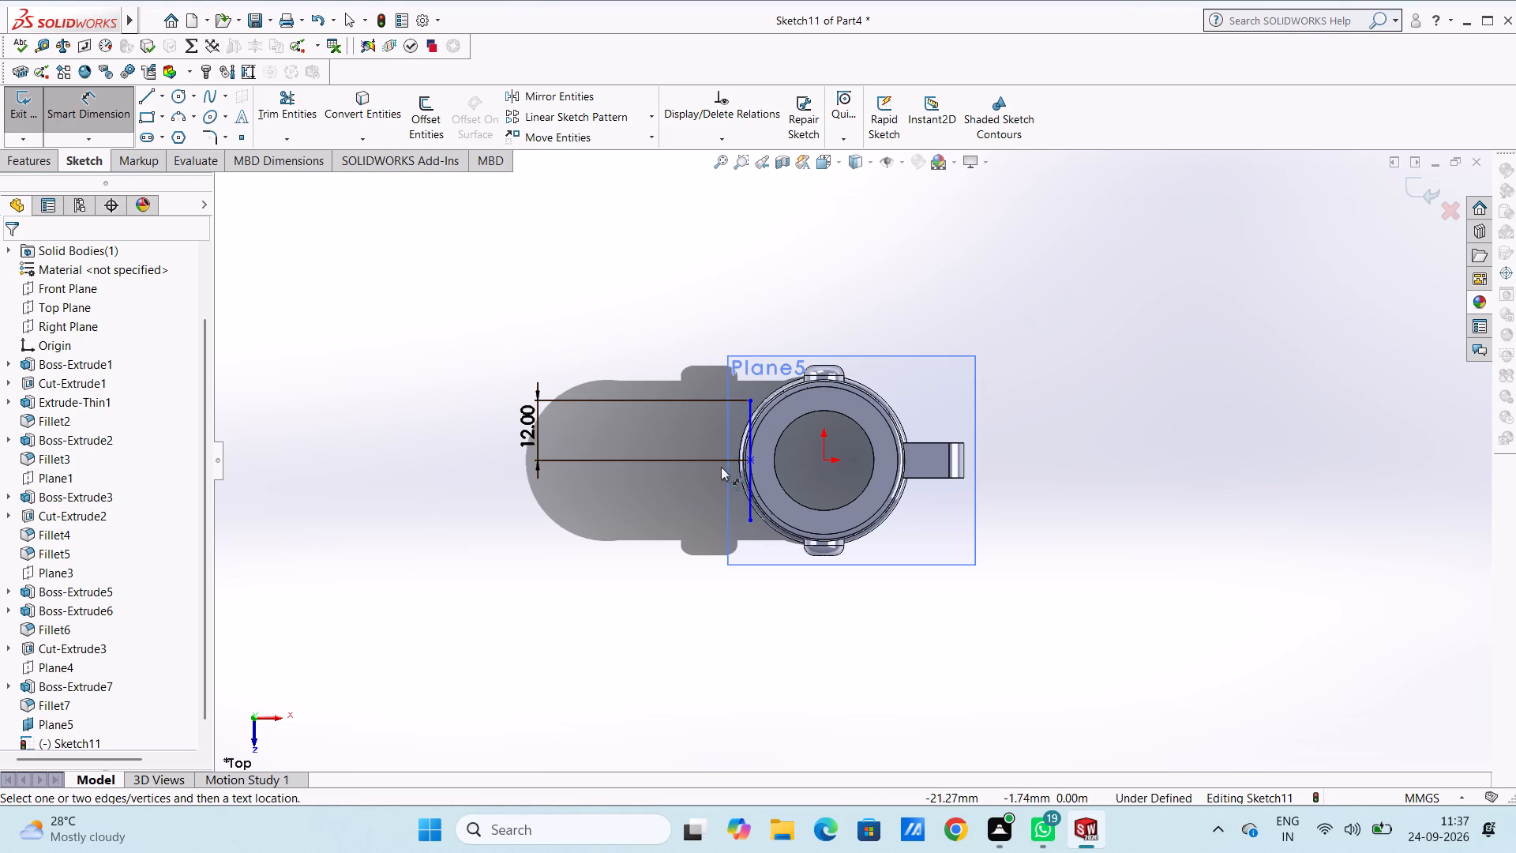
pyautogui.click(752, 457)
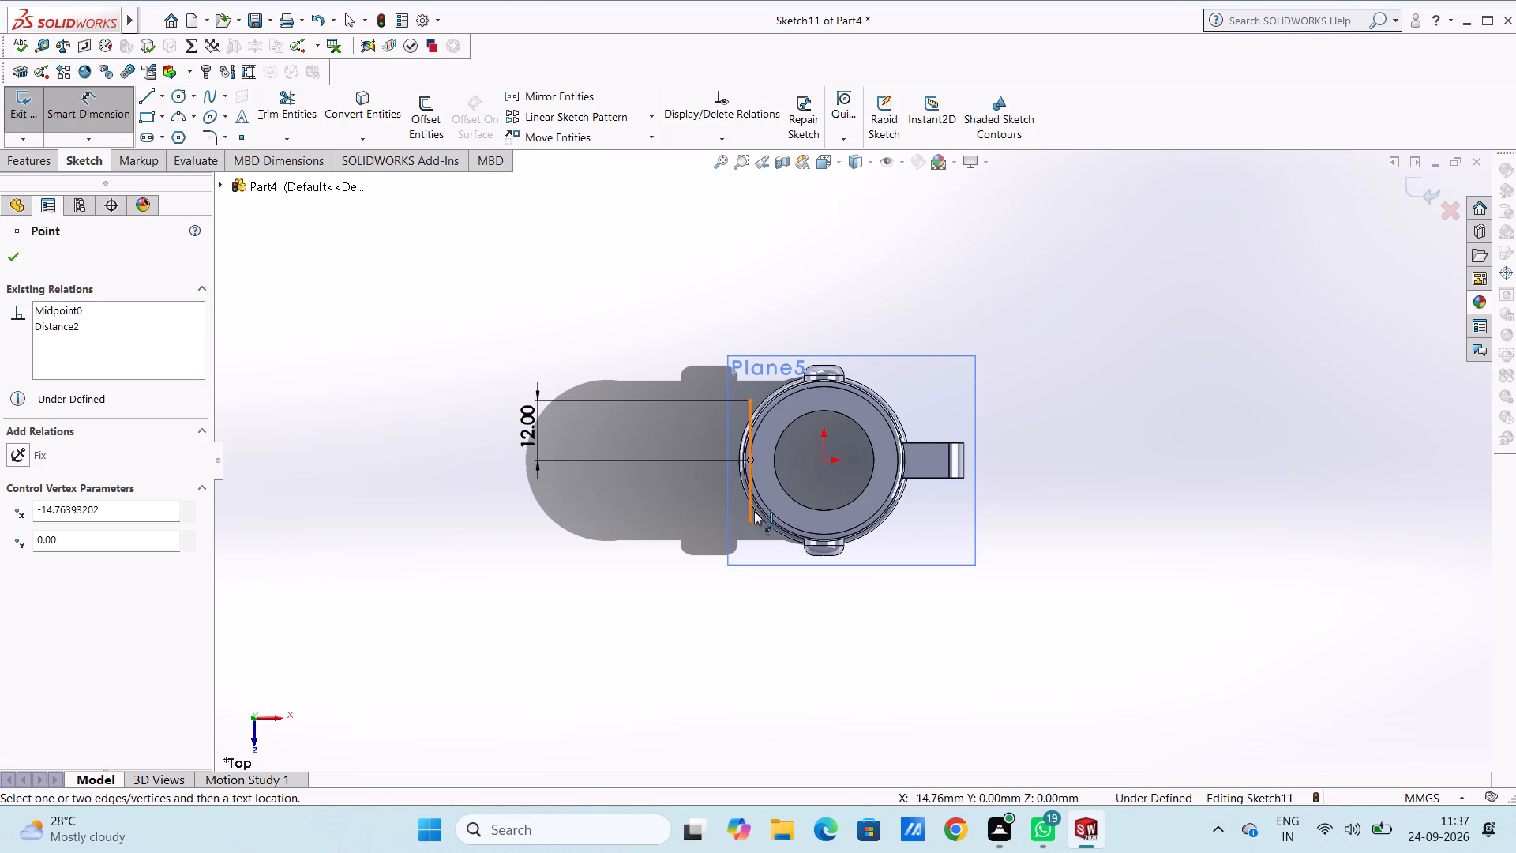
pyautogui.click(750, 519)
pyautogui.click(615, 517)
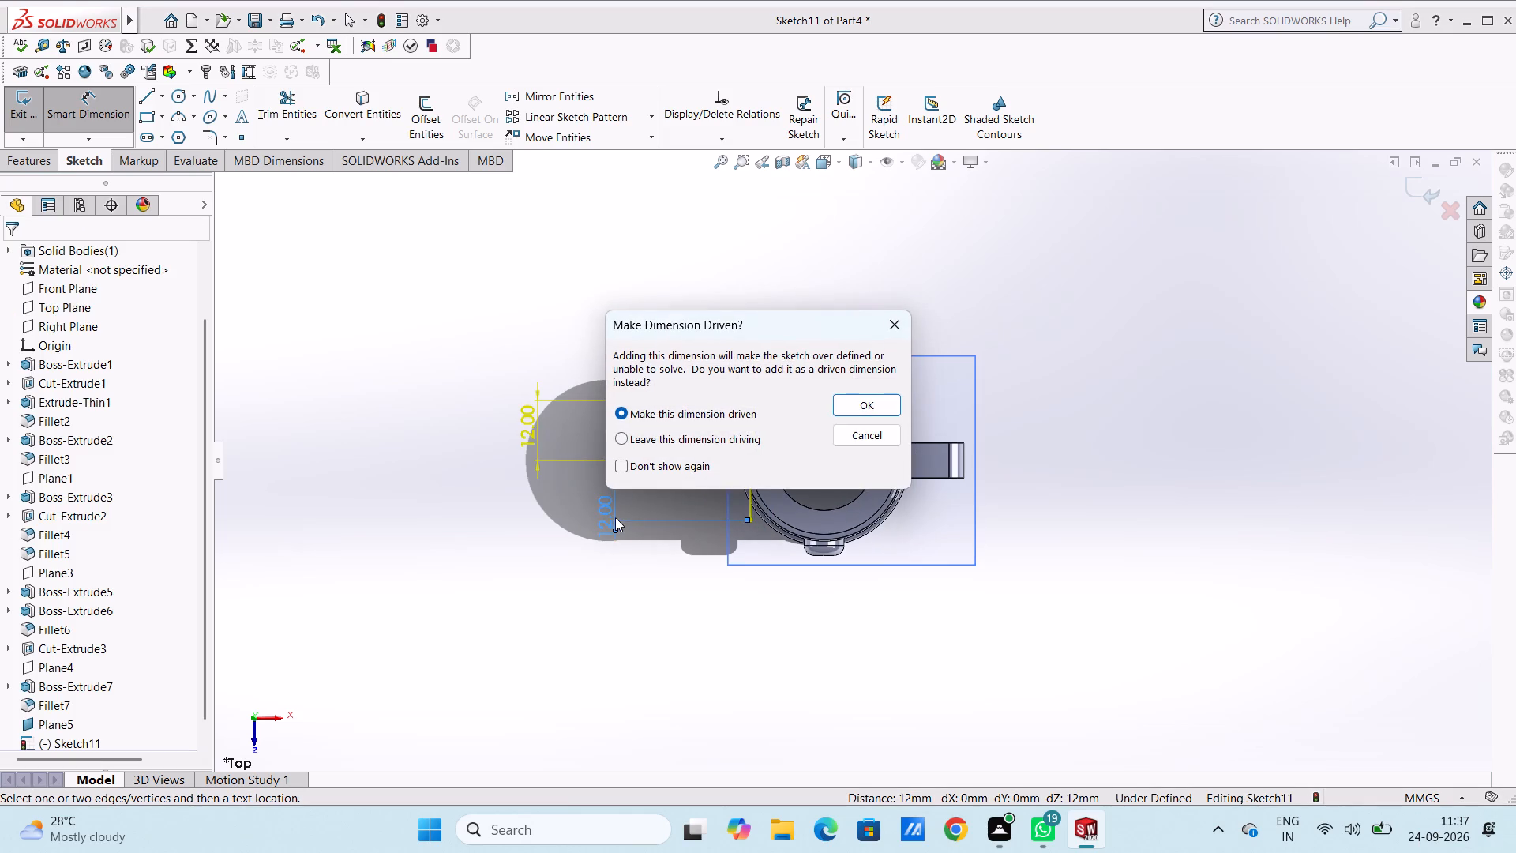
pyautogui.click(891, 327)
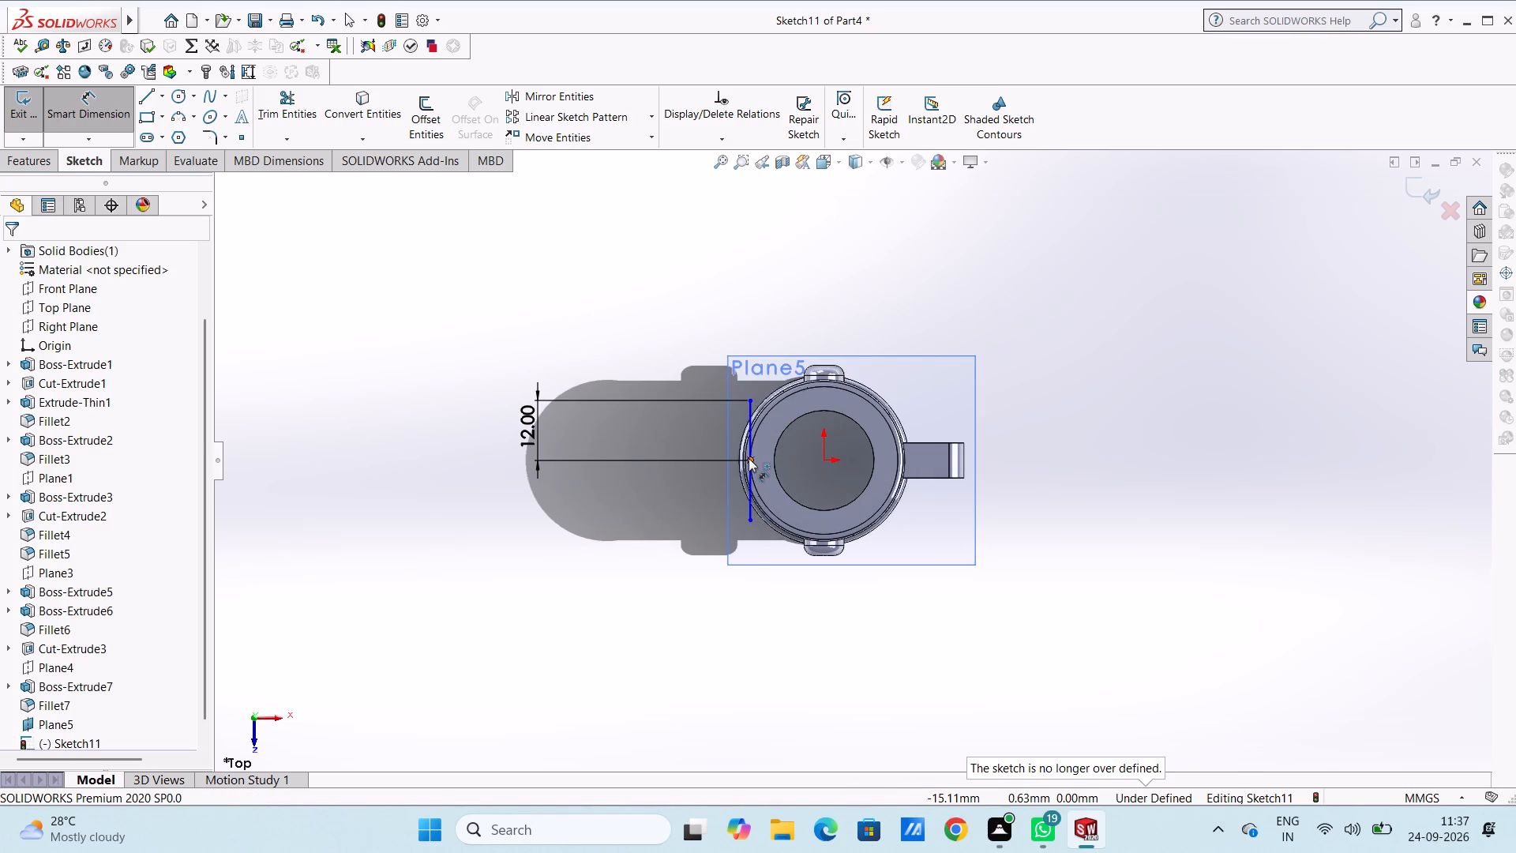
# Dimension the horizontal distance between the vertical line's midpoint and the origin, keeping the drawn value.
pyautogui.click(749, 458)
pyautogui.click(824, 458)
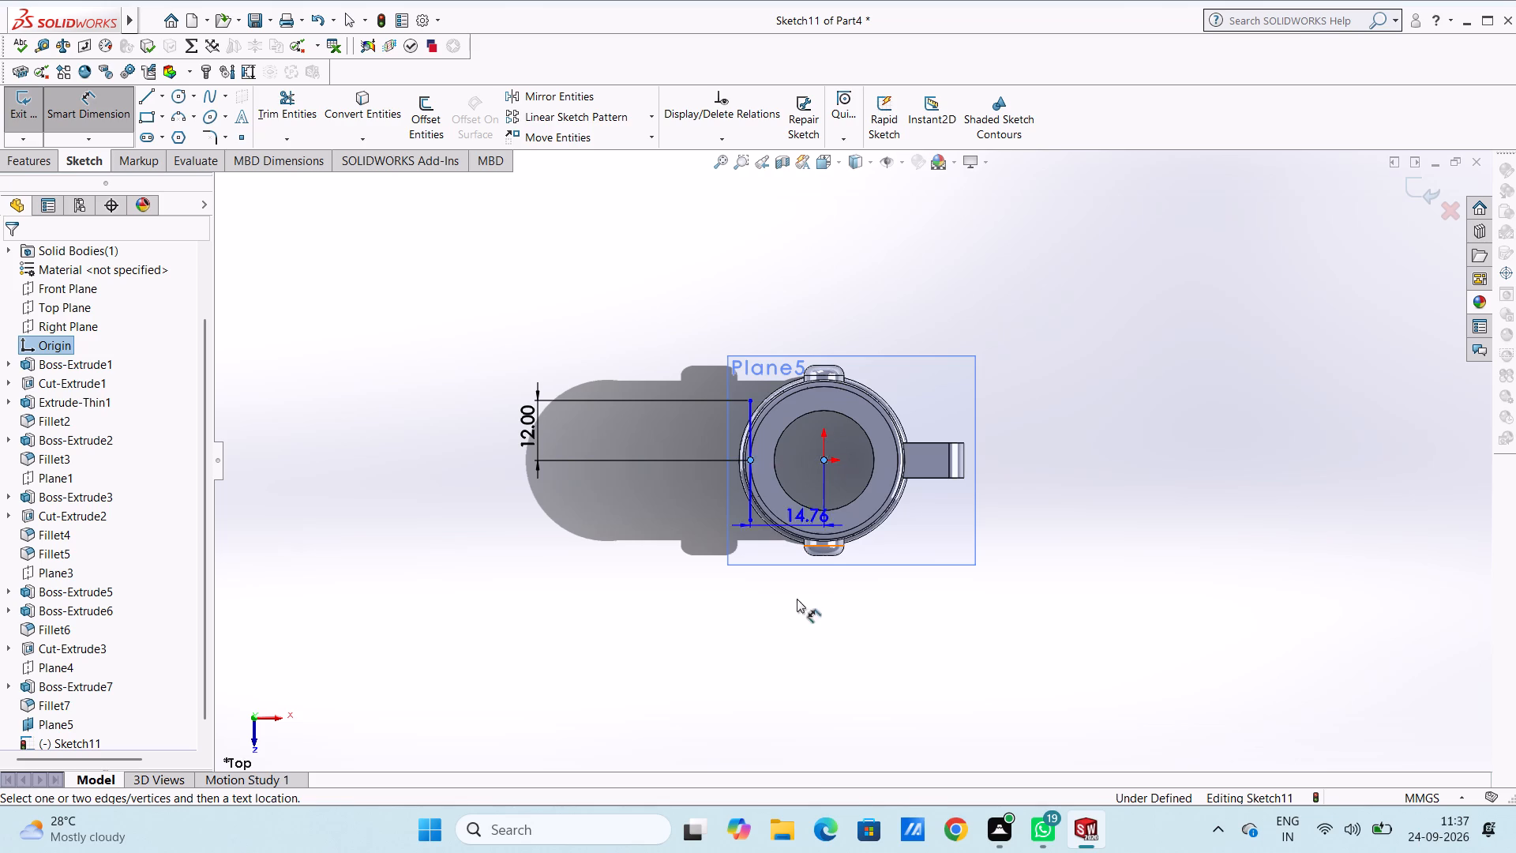
pyautogui.click(794, 671)
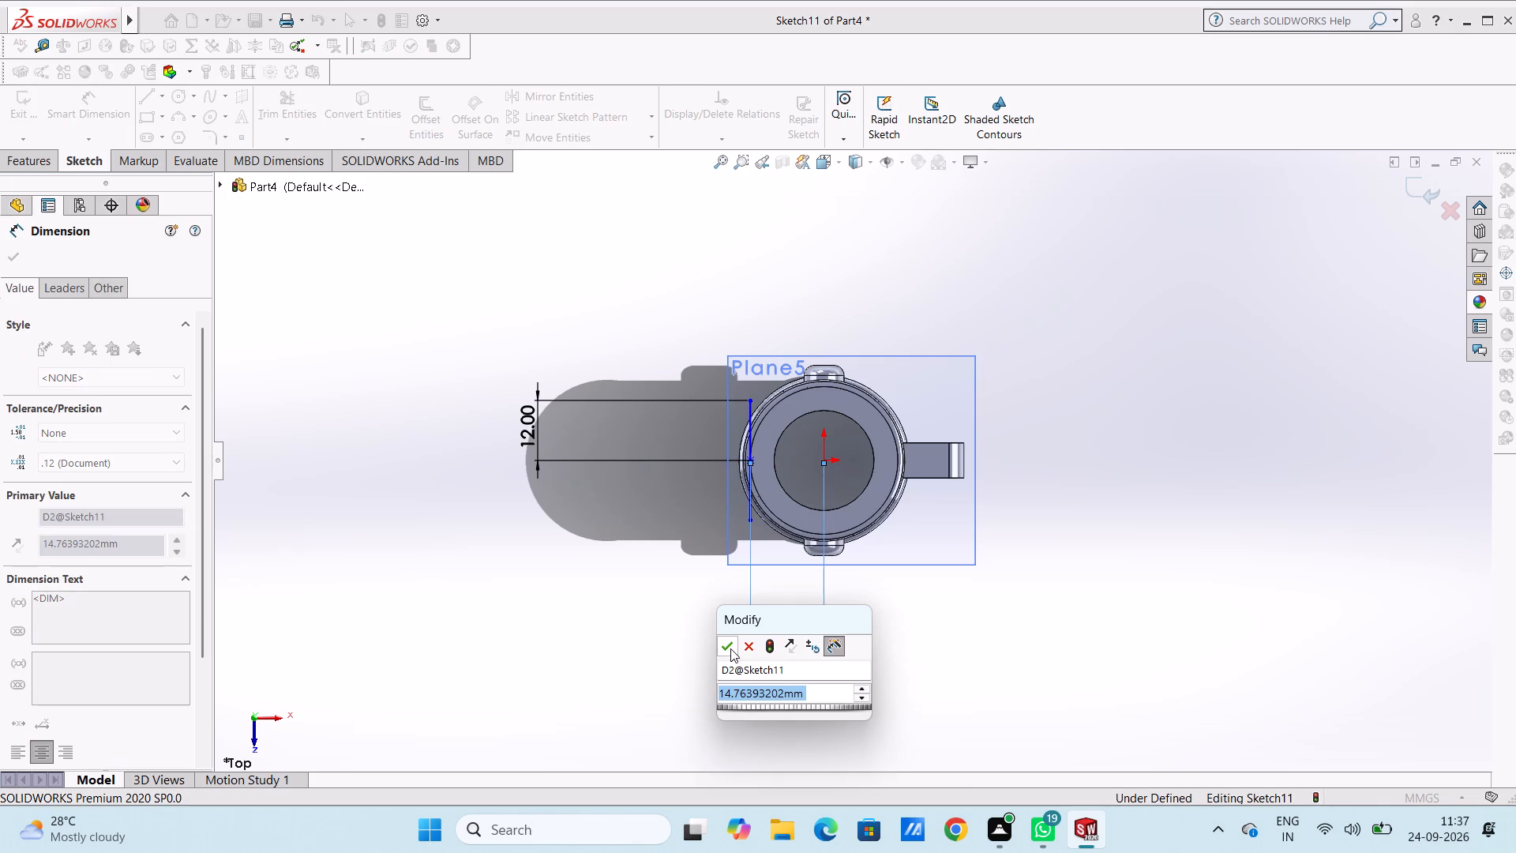
pyautogui.click(730, 648)
pyautogui.click(676, 635)
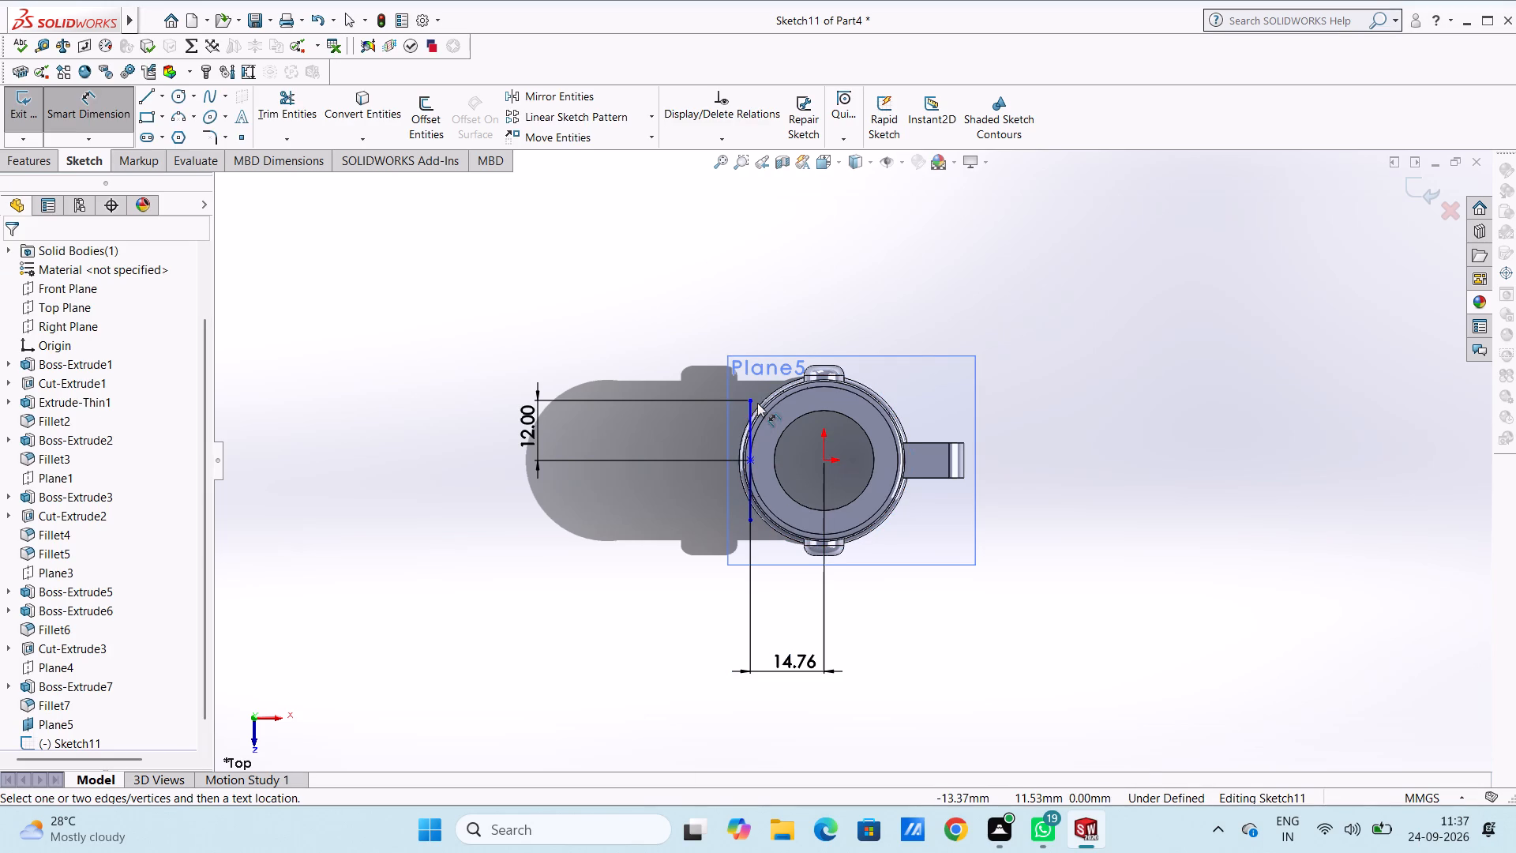
# Dimension the horizontal distance between the vertical line's upper endpoint and the origin, keeping the drawn value.
pyautogui.click(748, 400)
pyautogui.click(824, 463)
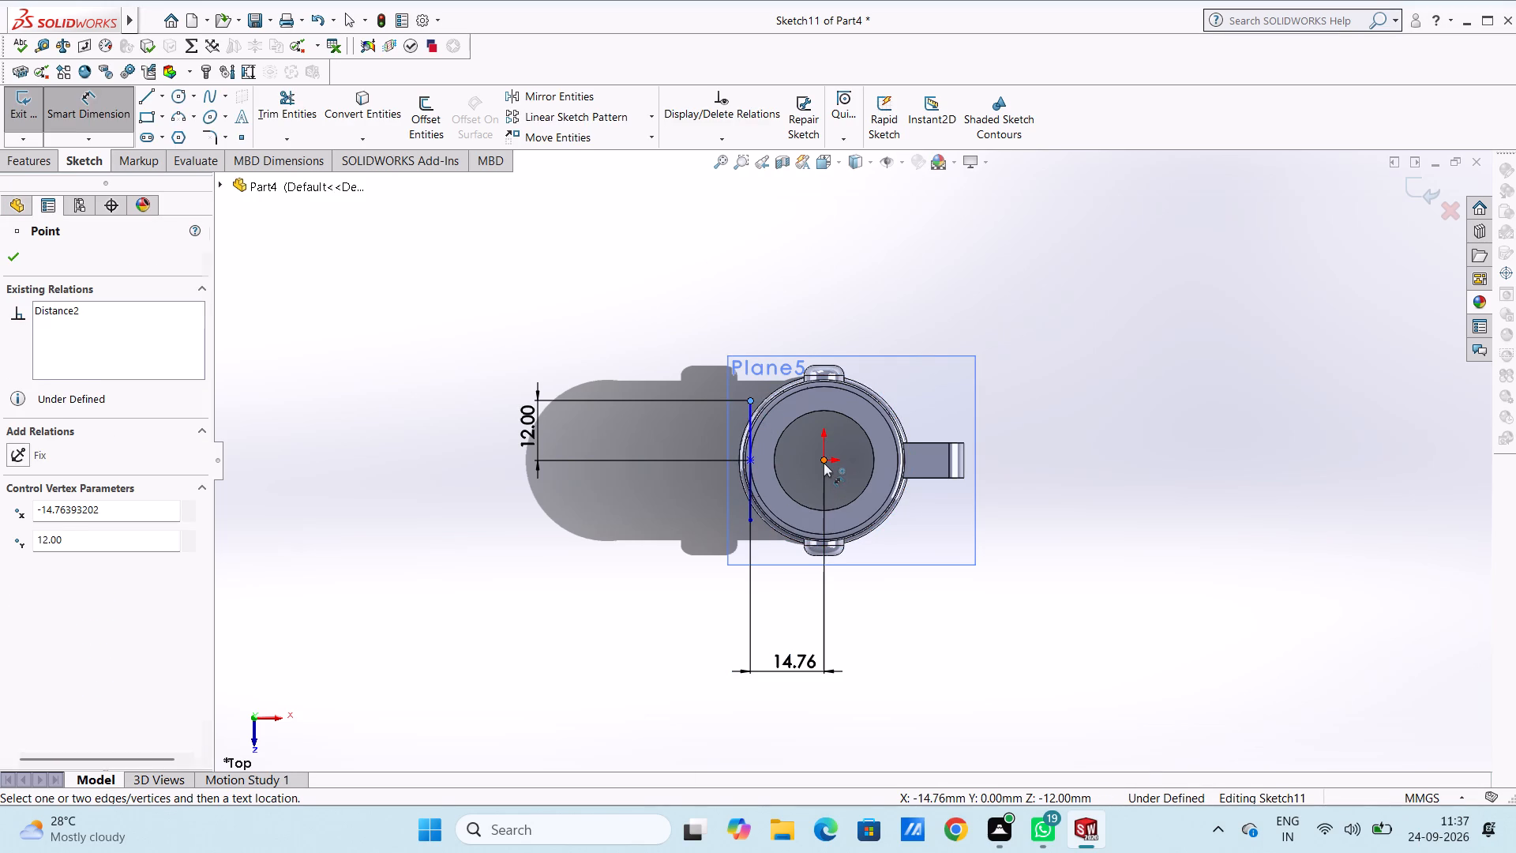
pyautogui.click(790, 265)
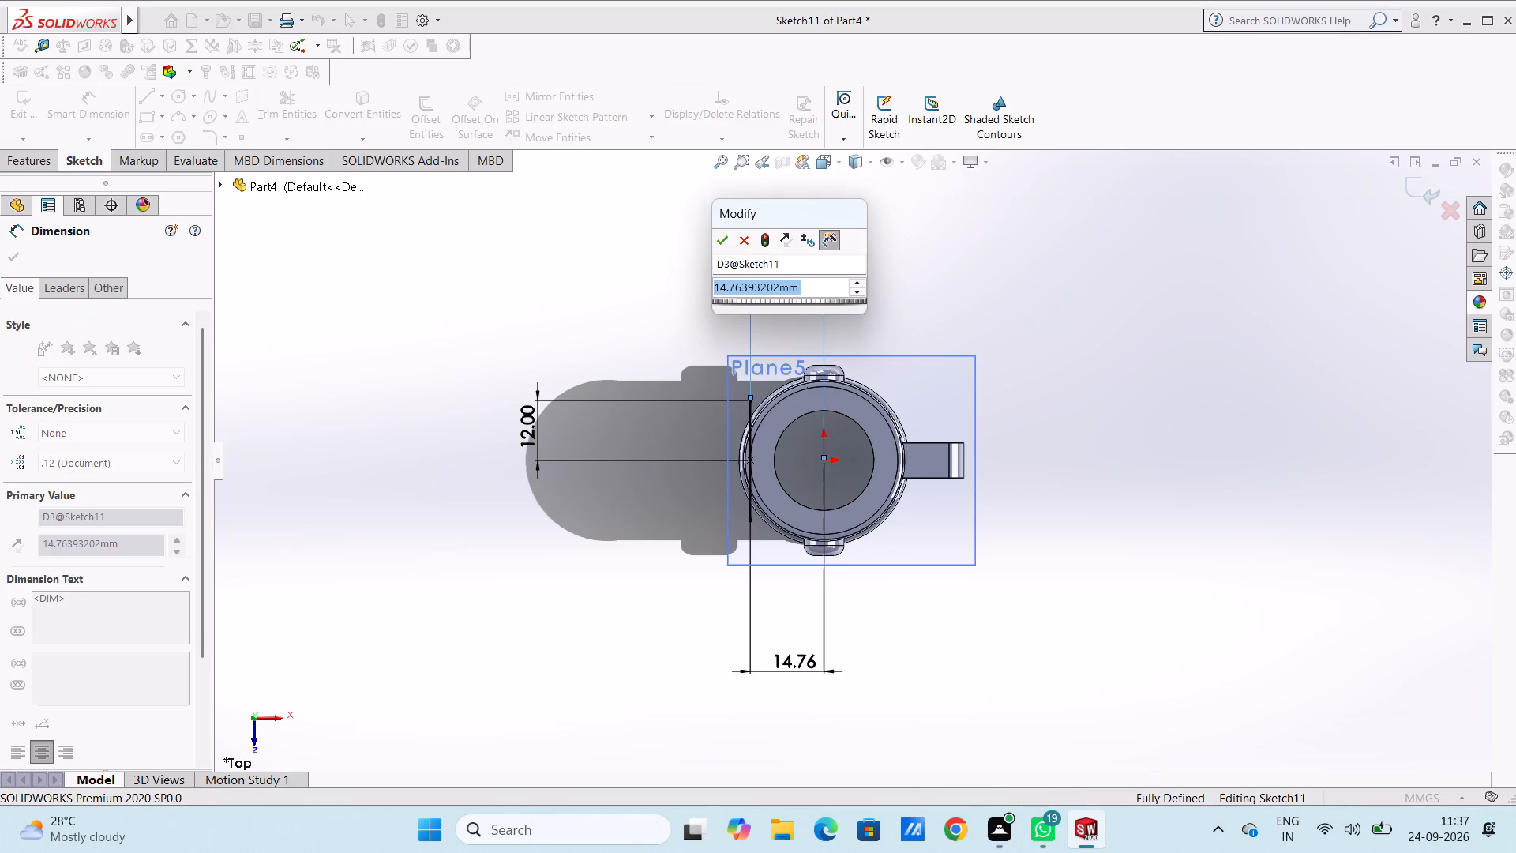
pyautogui.click(722, 242)
pyautogui.click(655, 246)
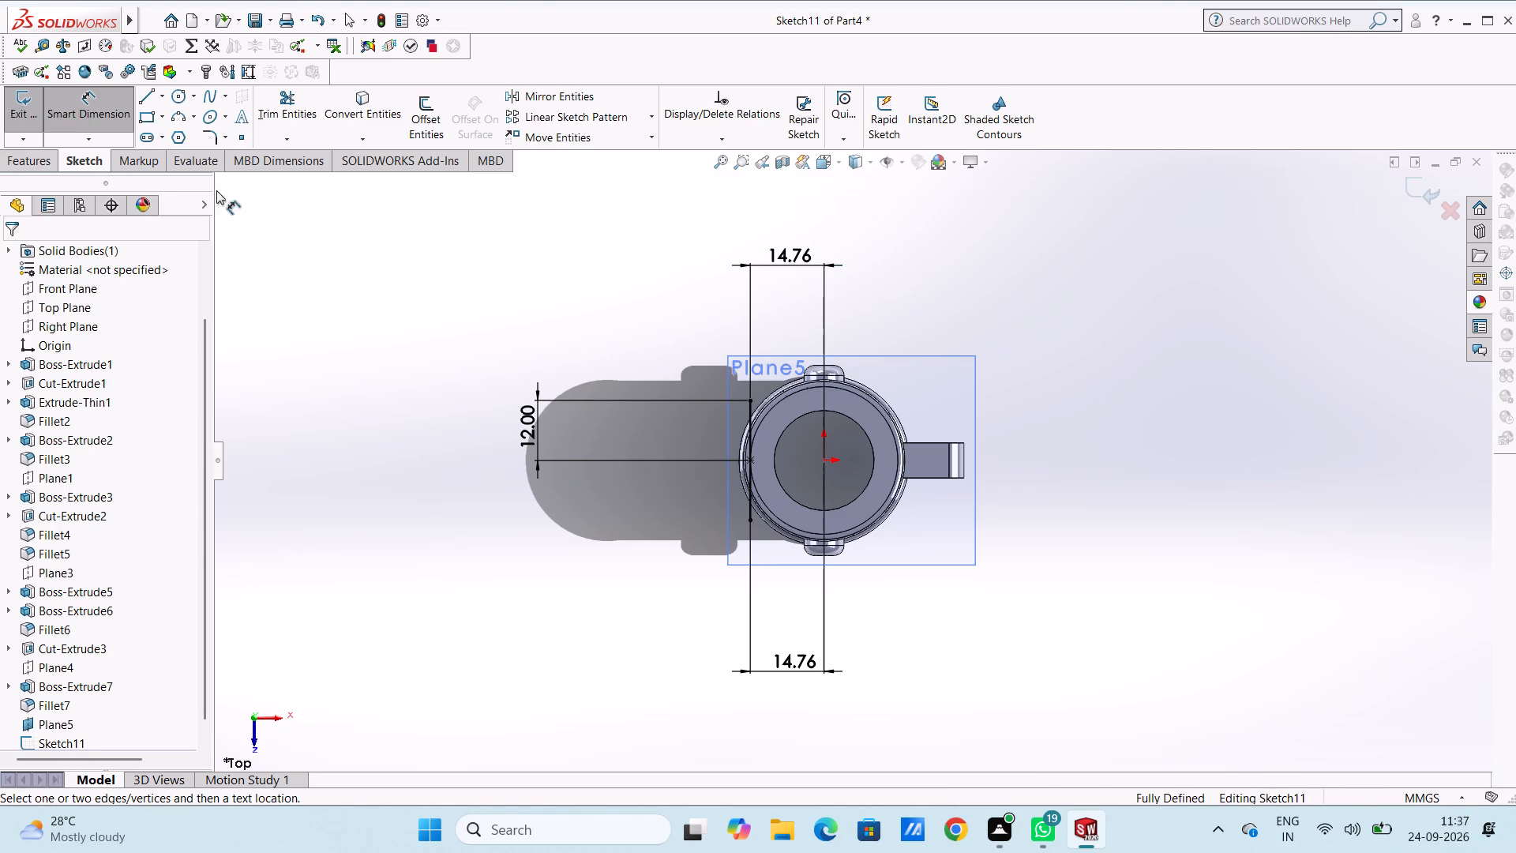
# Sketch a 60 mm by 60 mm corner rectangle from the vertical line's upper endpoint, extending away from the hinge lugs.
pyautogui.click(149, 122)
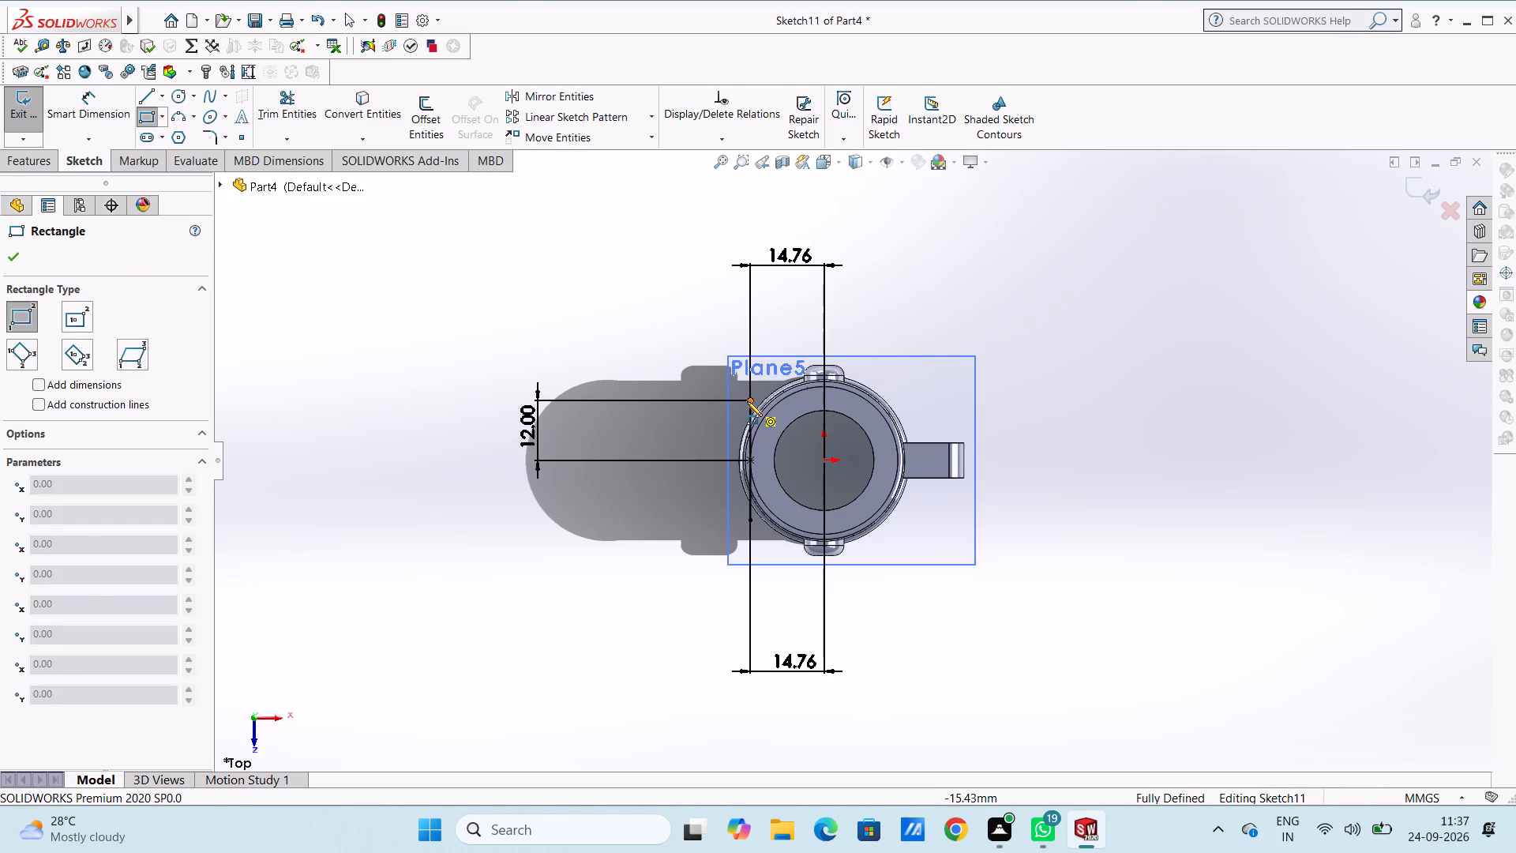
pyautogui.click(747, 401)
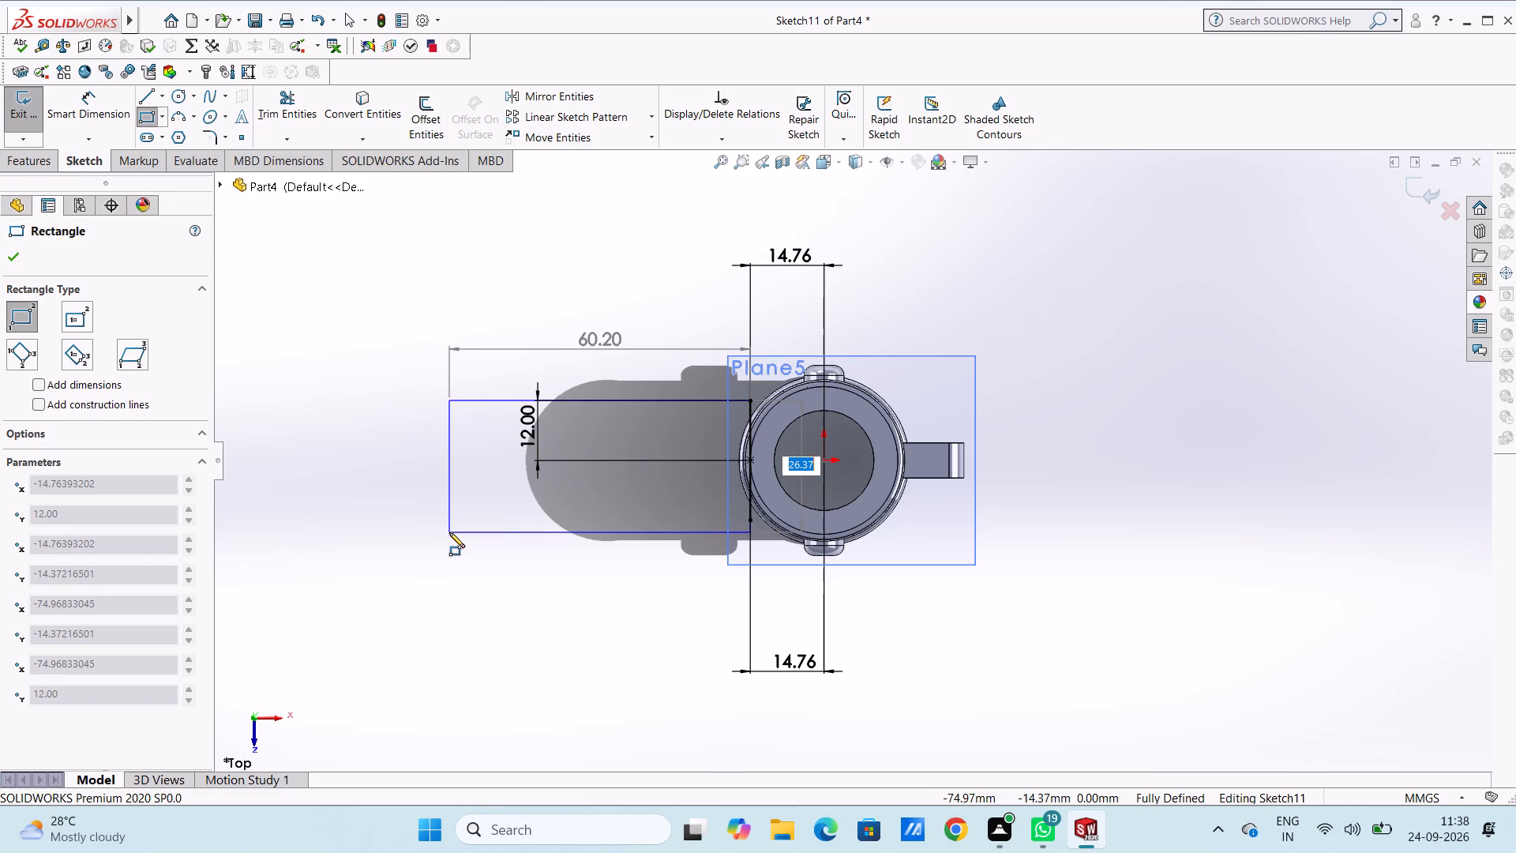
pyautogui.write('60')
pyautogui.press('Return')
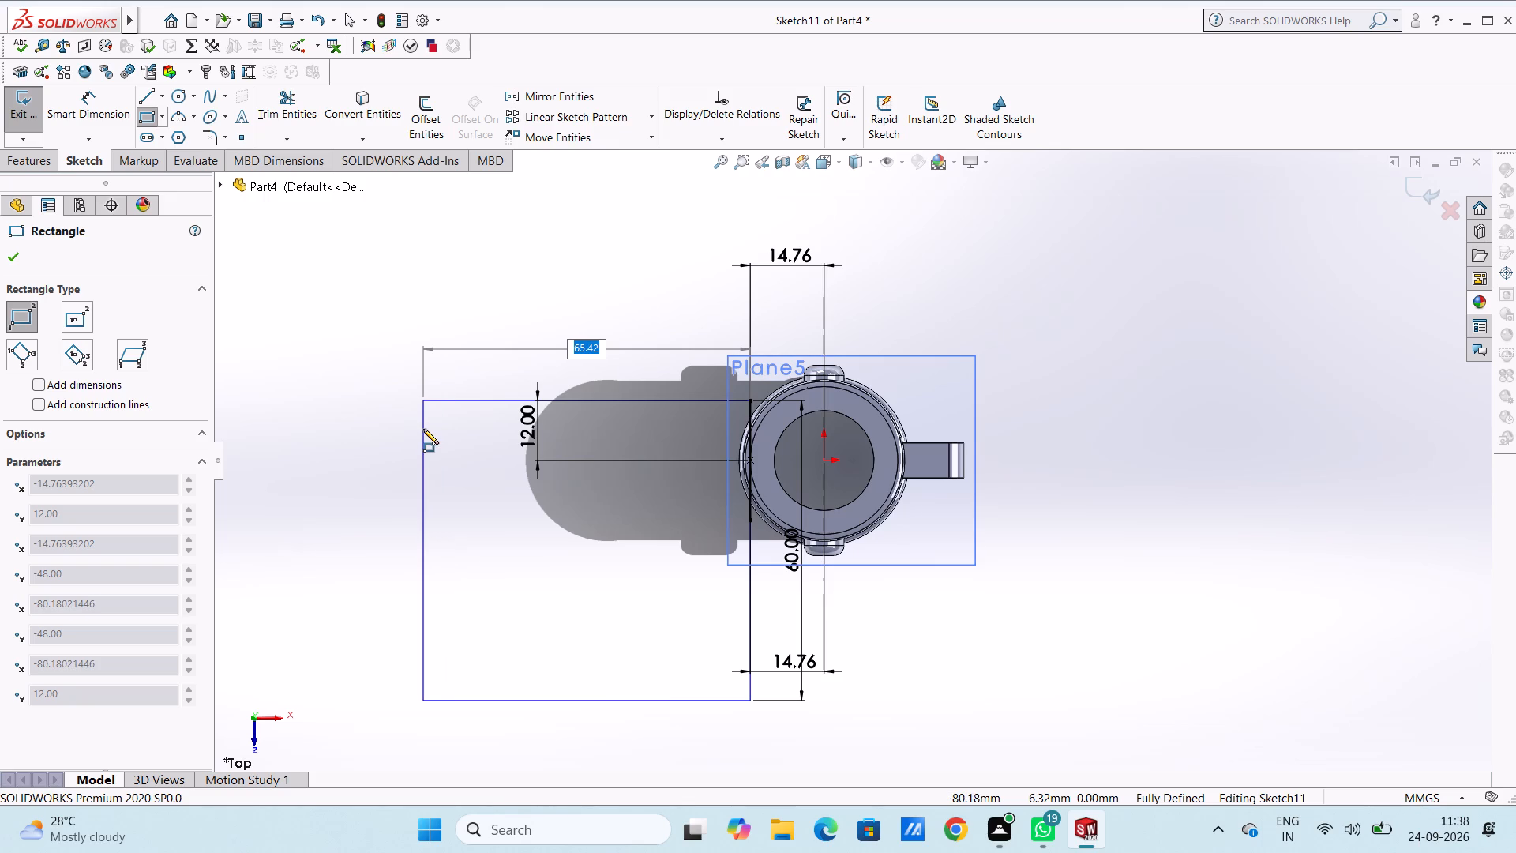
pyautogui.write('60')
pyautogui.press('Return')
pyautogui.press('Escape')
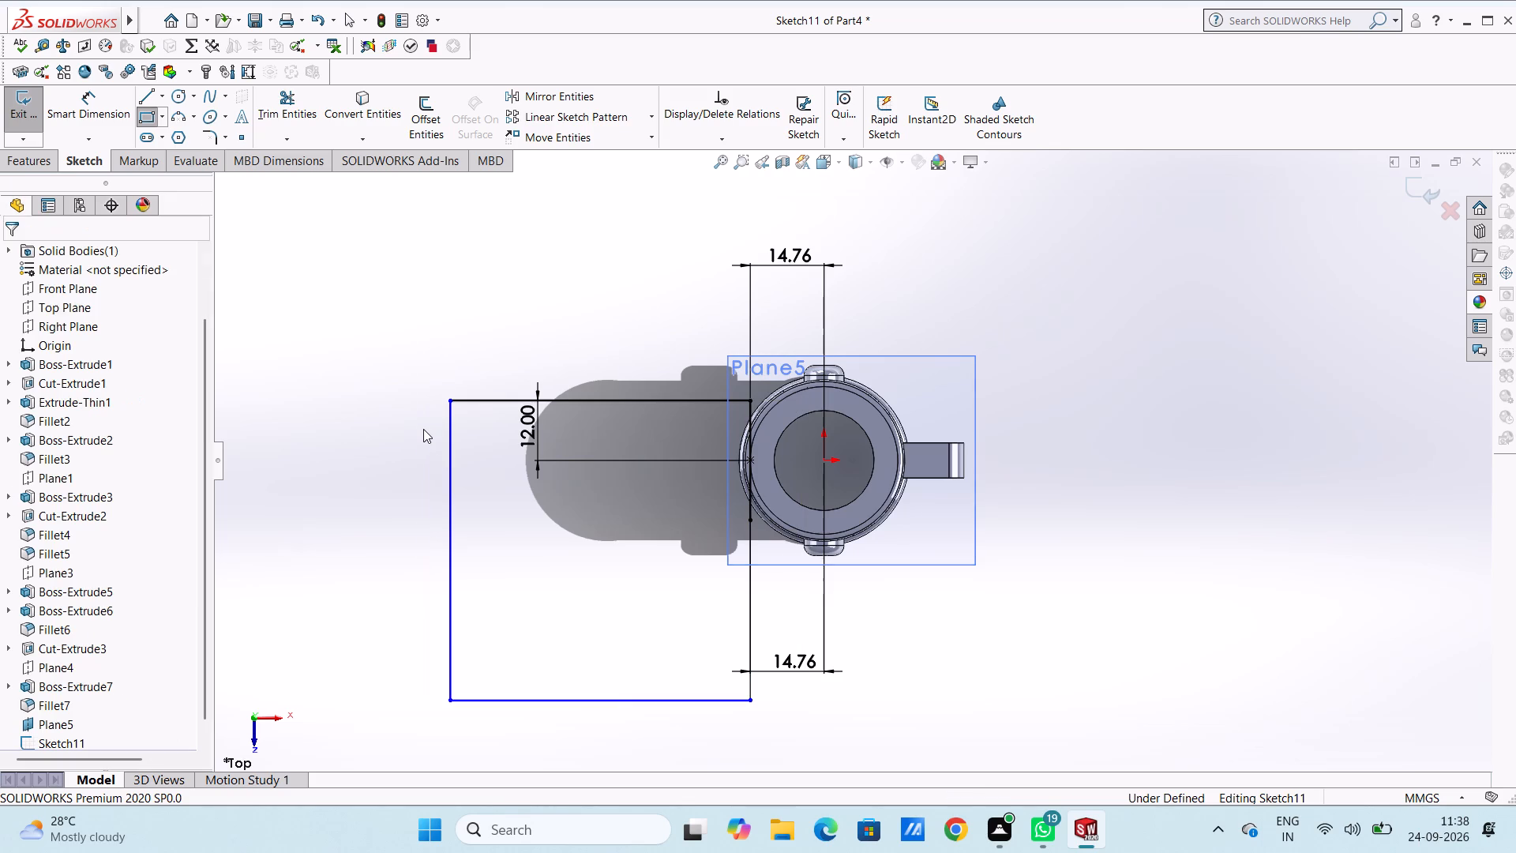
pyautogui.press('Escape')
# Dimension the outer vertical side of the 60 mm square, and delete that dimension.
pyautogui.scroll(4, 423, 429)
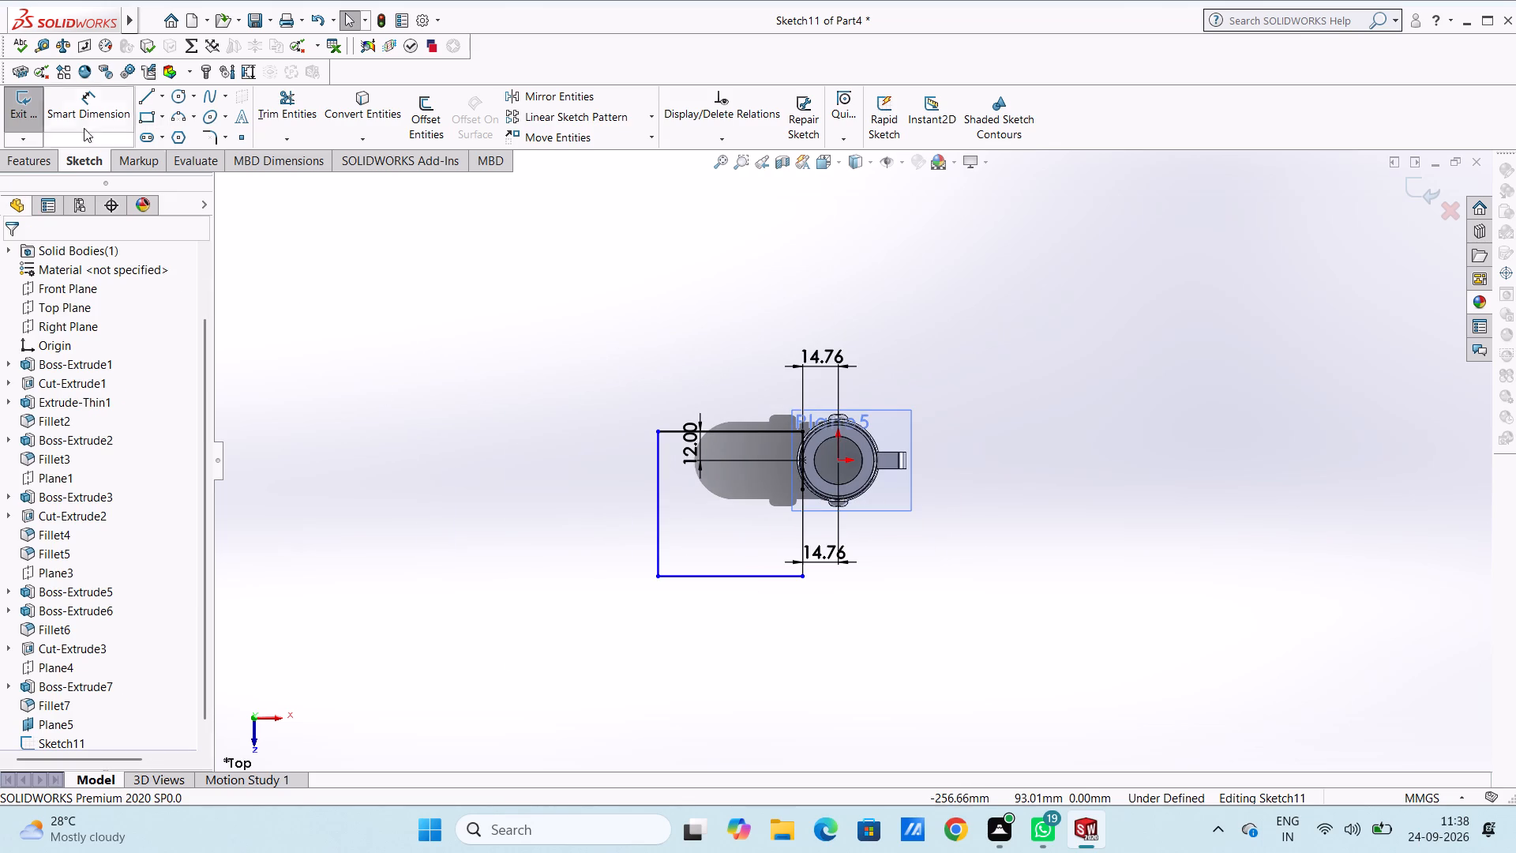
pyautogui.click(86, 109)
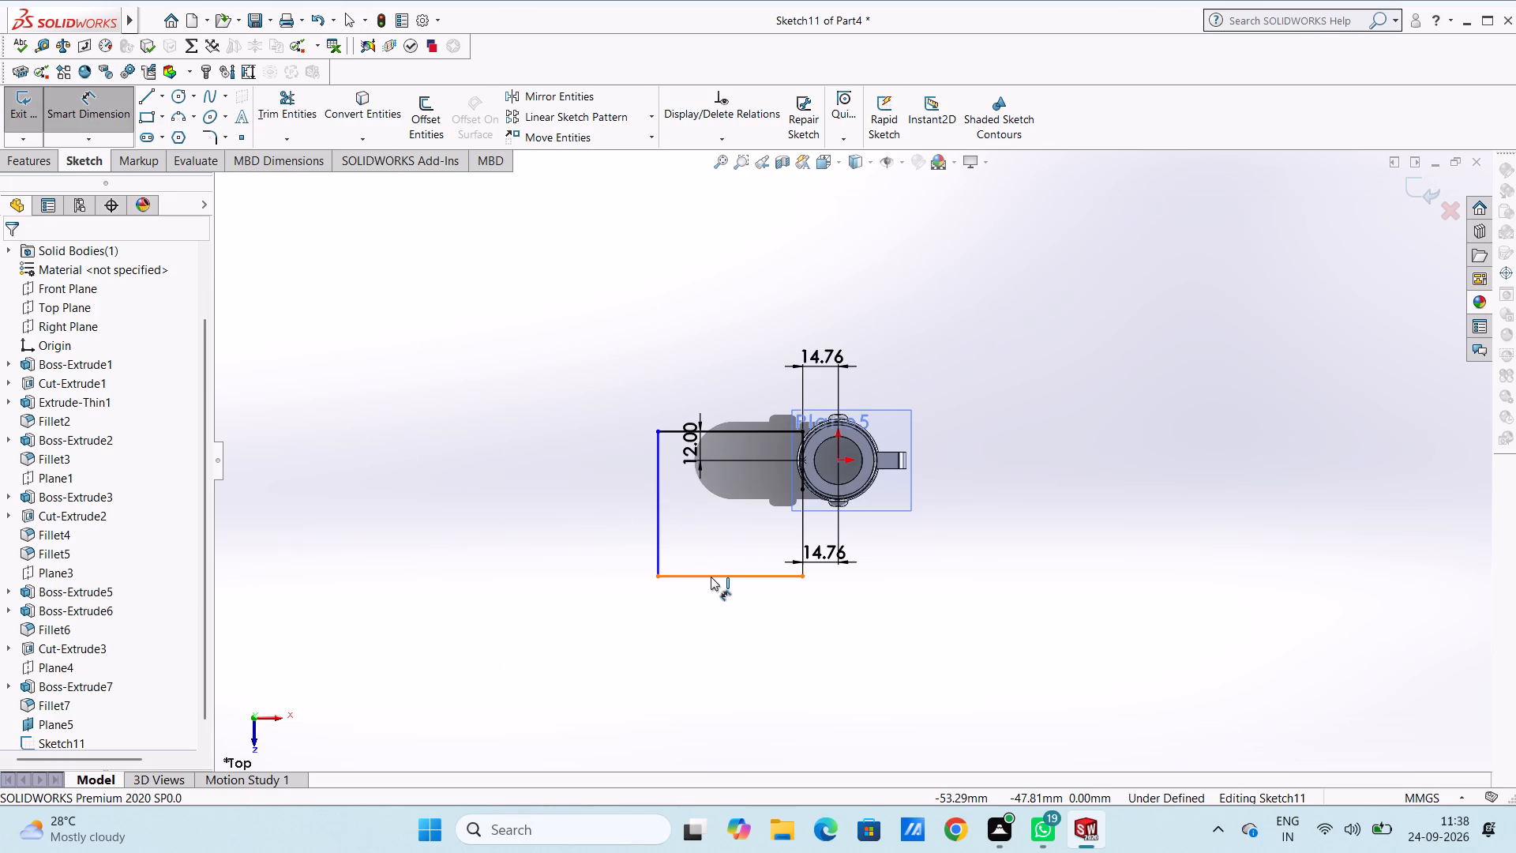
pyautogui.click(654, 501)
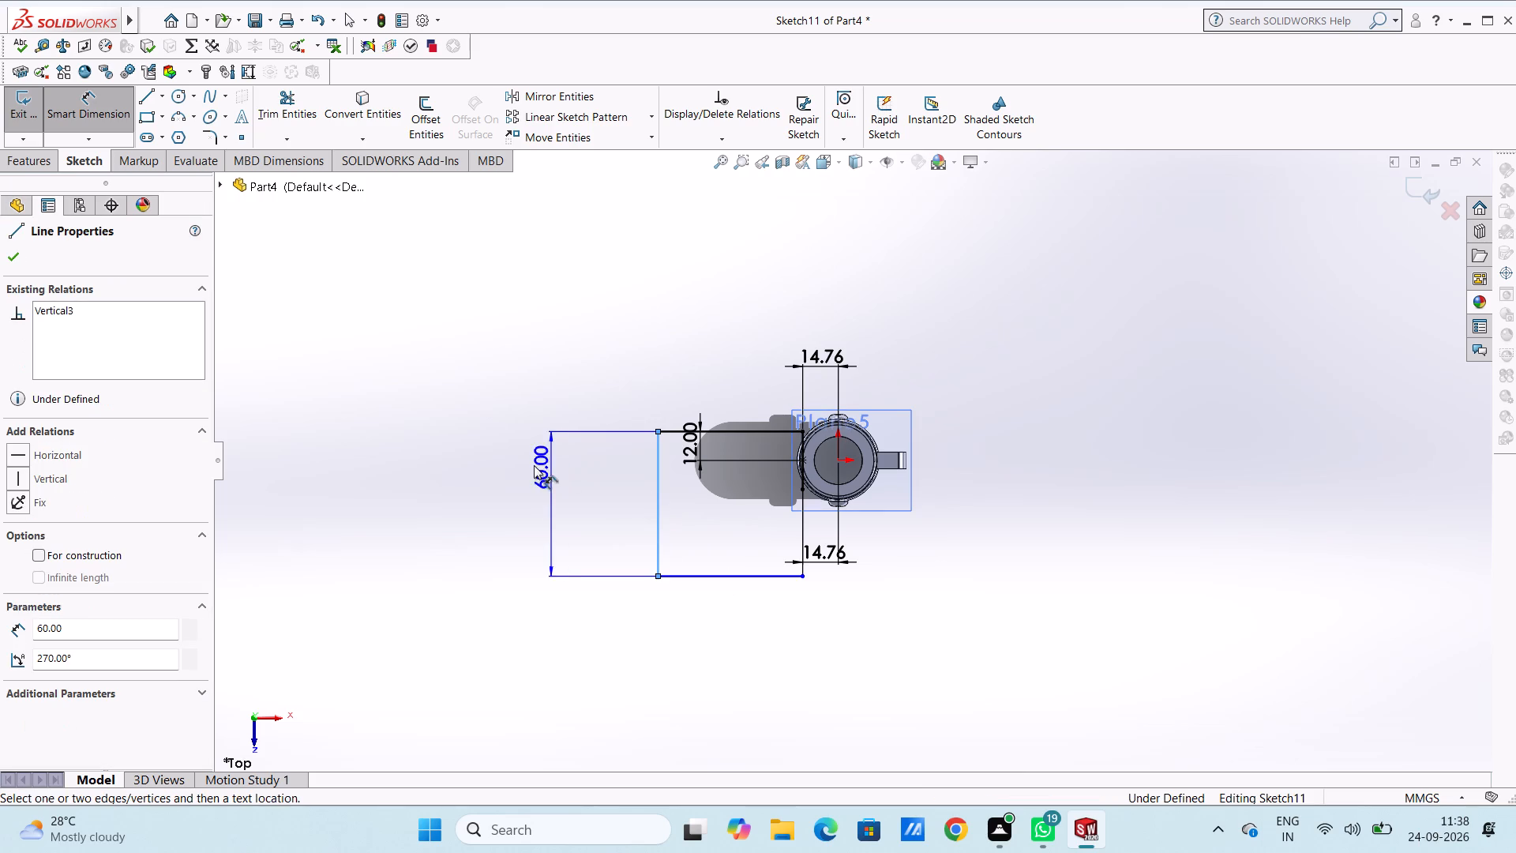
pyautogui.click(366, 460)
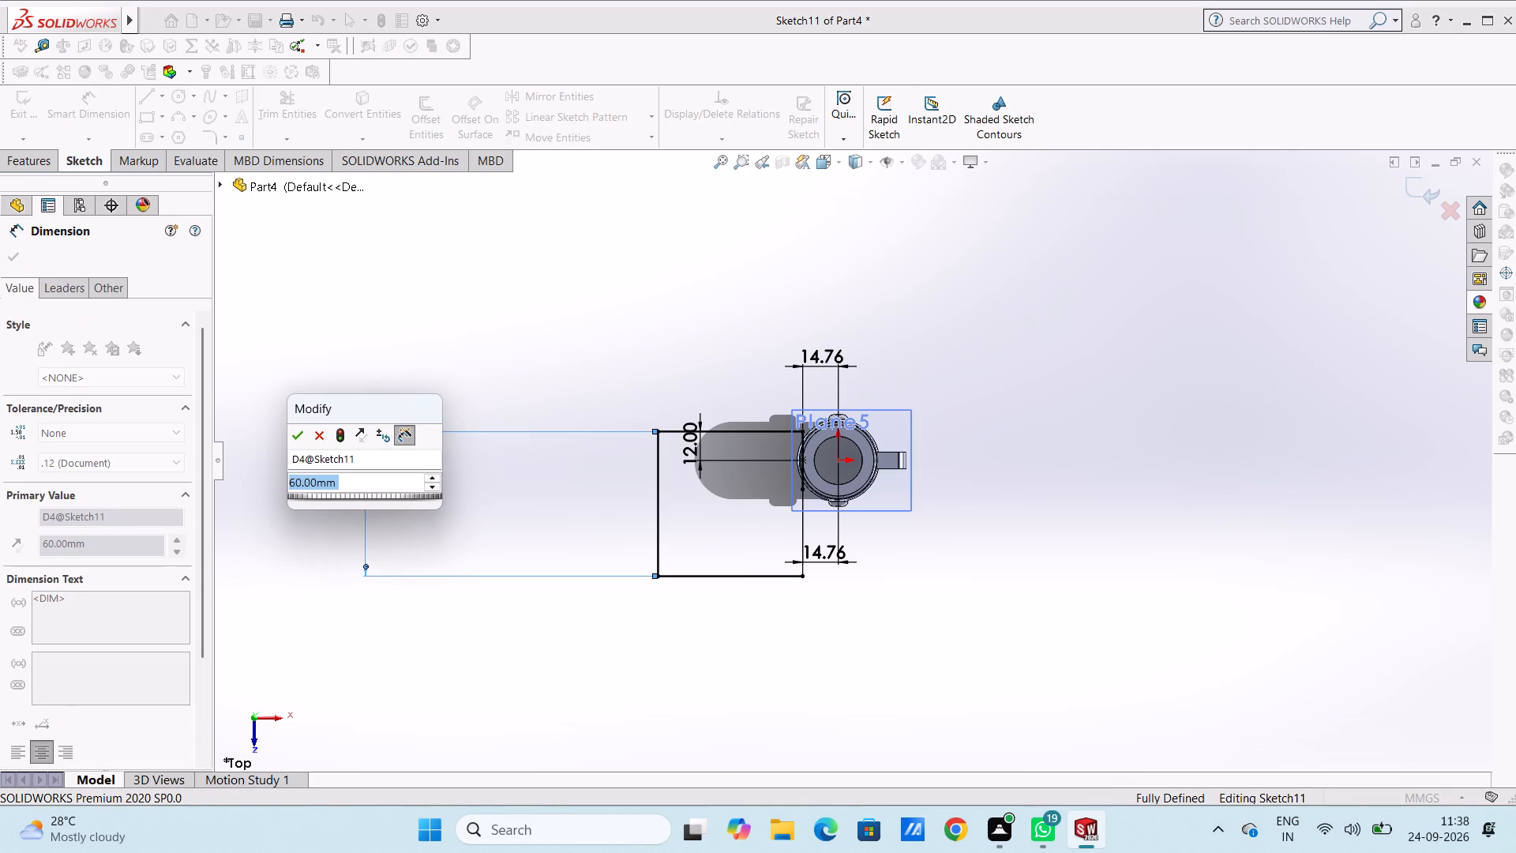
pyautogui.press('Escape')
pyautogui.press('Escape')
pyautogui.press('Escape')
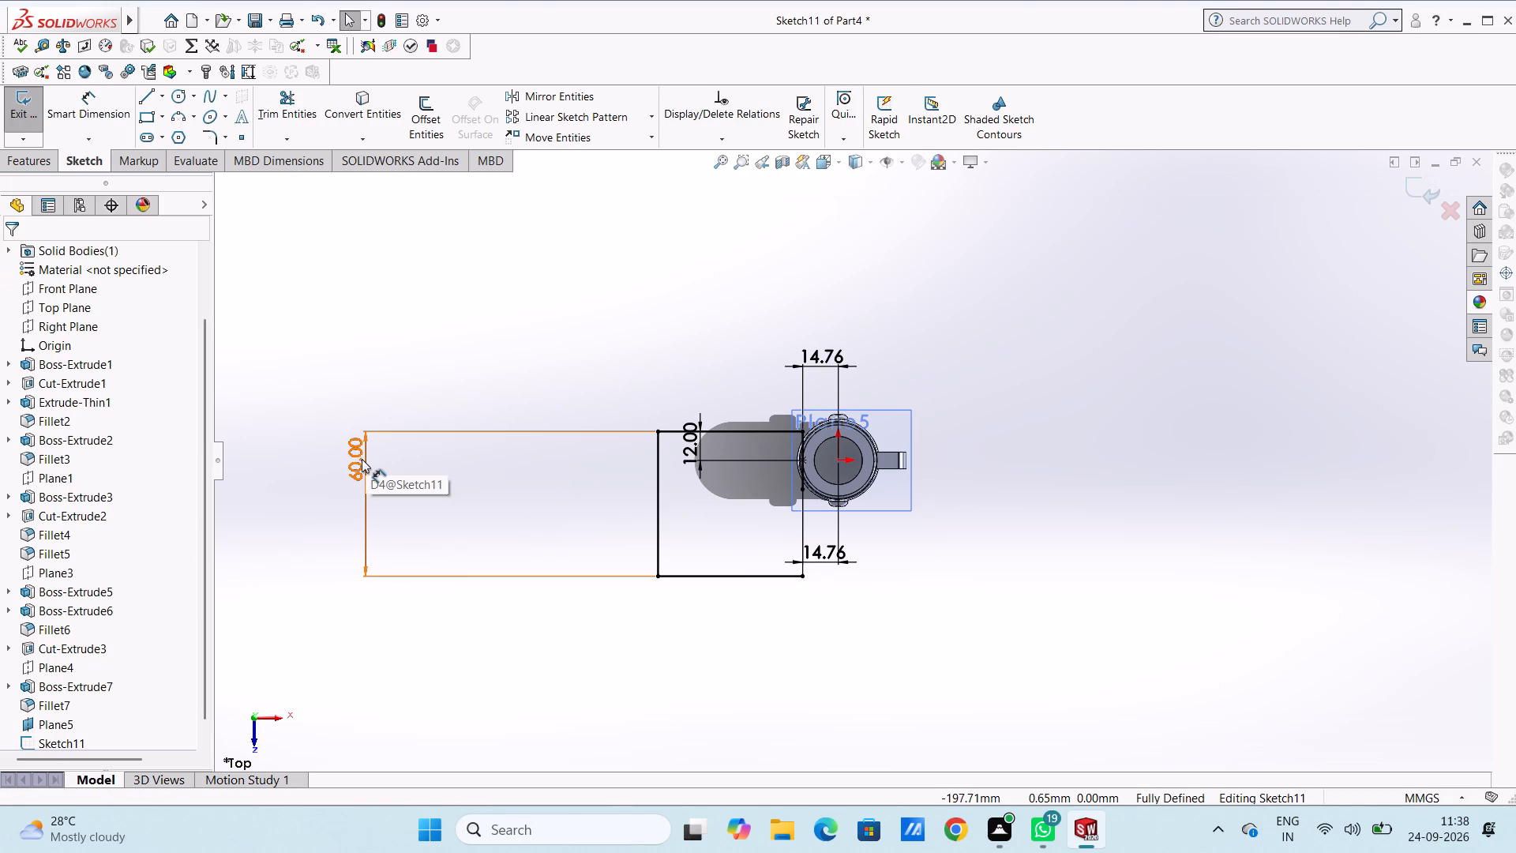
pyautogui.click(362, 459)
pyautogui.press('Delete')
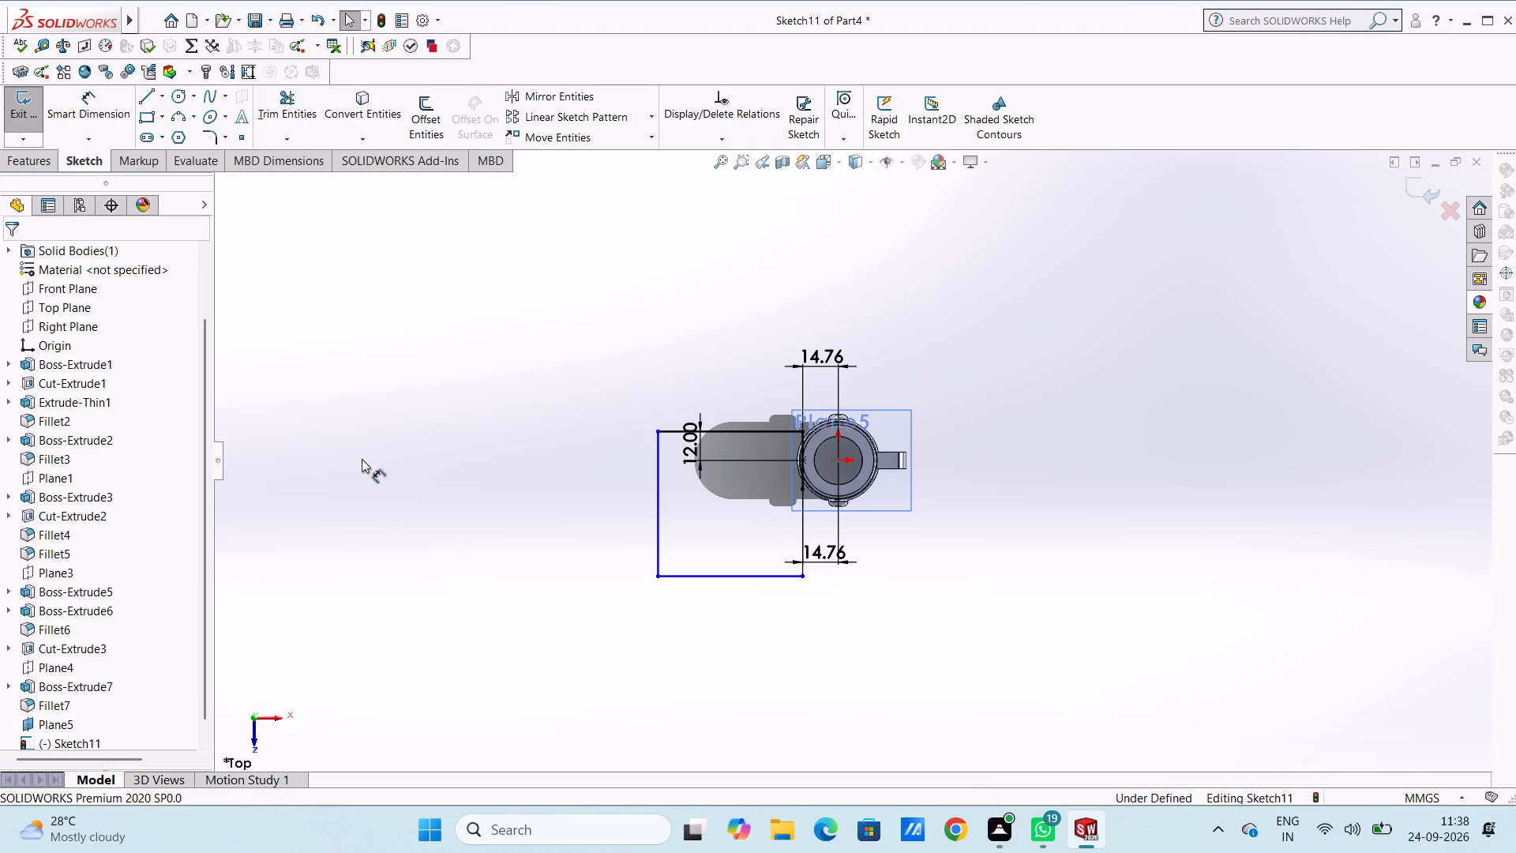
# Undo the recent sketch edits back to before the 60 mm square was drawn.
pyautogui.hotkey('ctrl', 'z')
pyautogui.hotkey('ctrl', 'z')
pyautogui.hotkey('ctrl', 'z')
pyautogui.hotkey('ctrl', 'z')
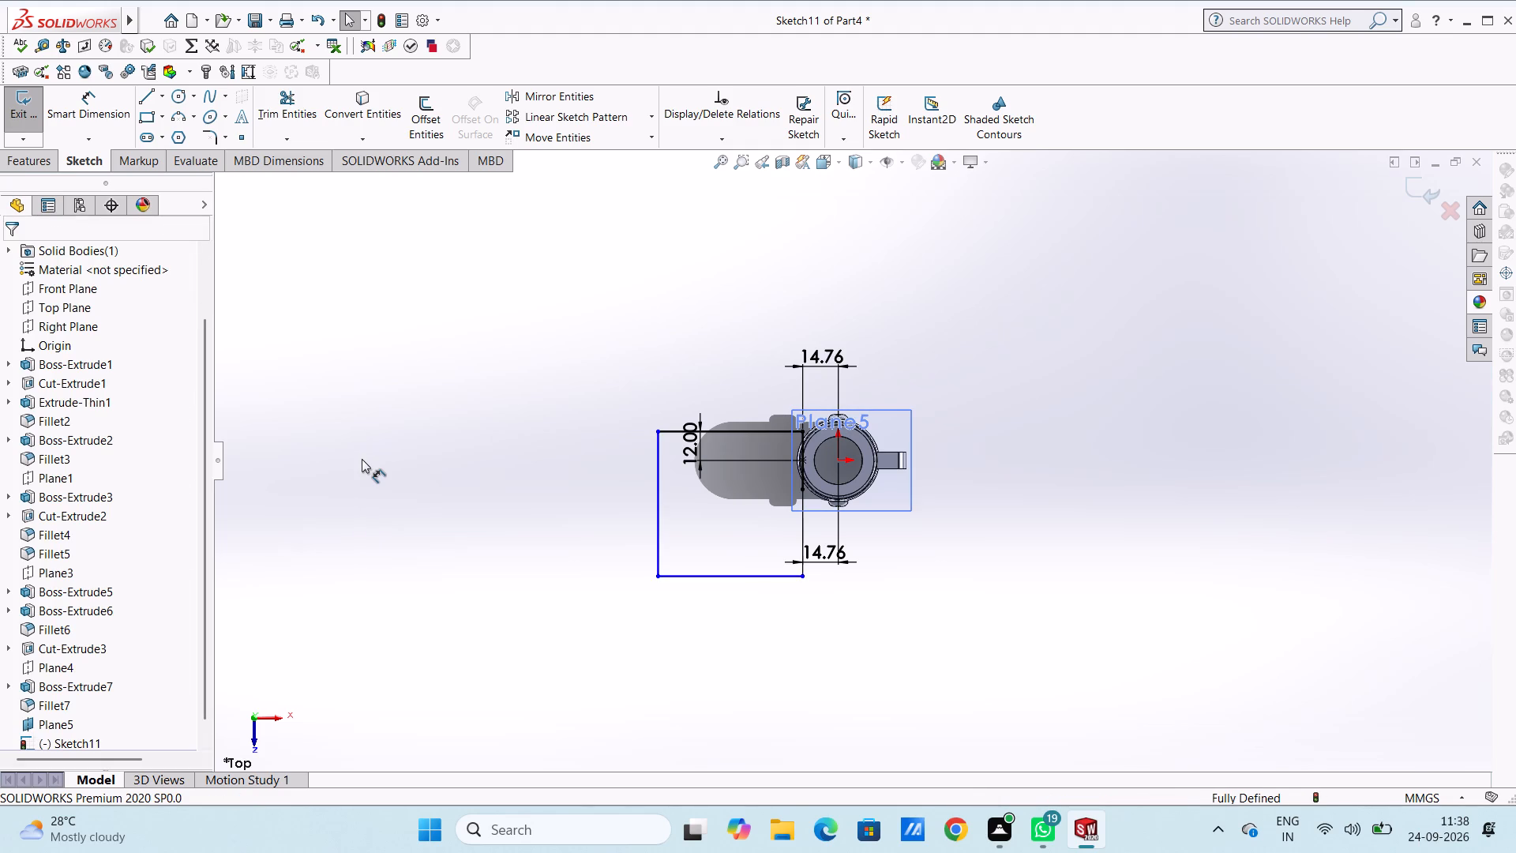
# Sketch a corner rectangle 24 mm high and 60 mm long from the vertical line's upper endpoint, extending away from the hinge lugs.
pyautogui.click(145, 116)
pyautogui.click(801, 431)
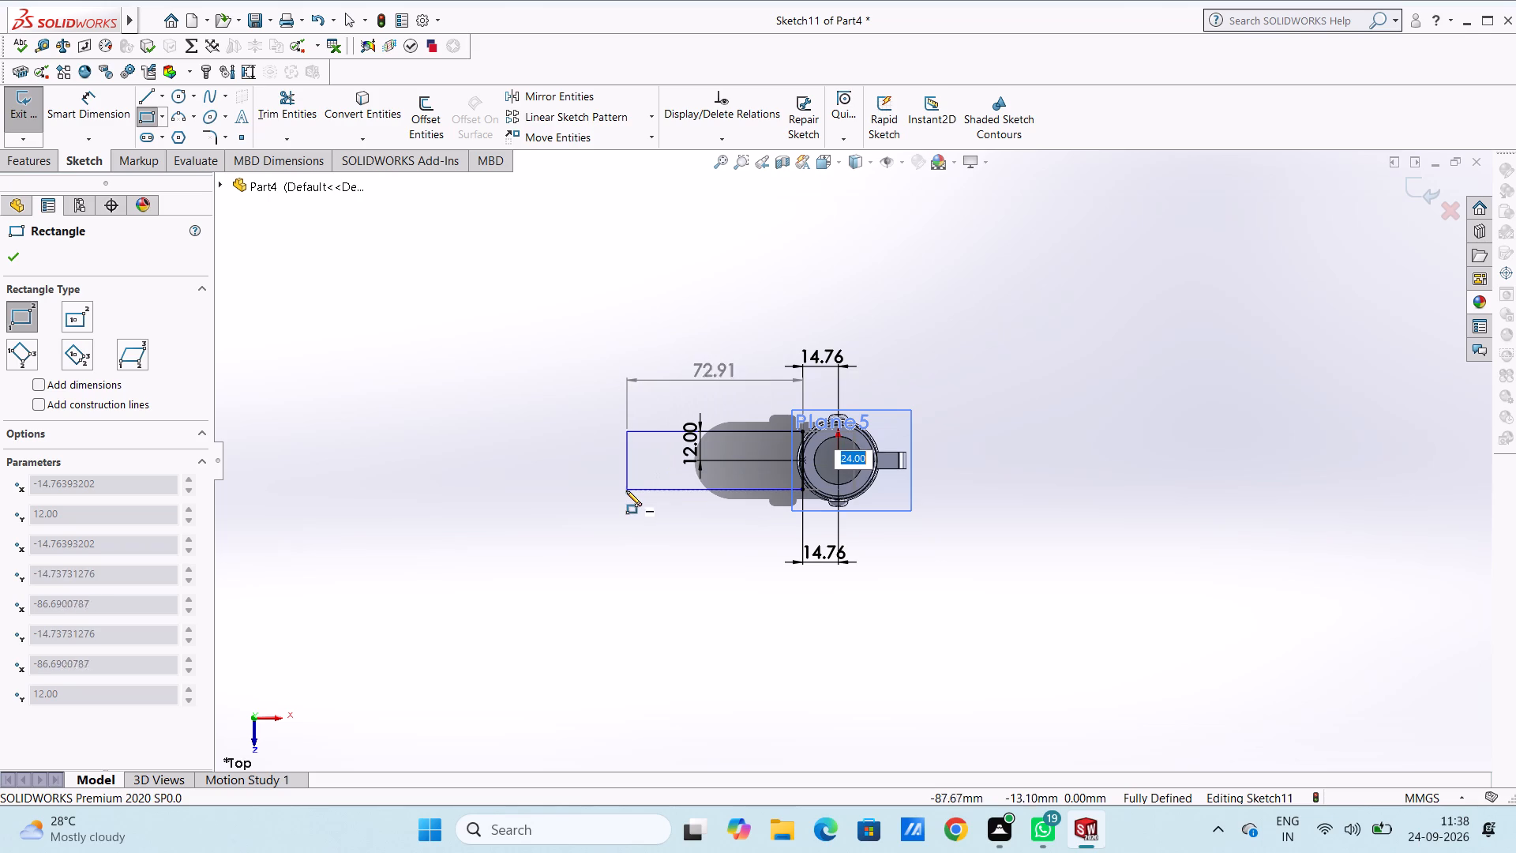
pyautogui.write('24')
pyautogui.press('Return')
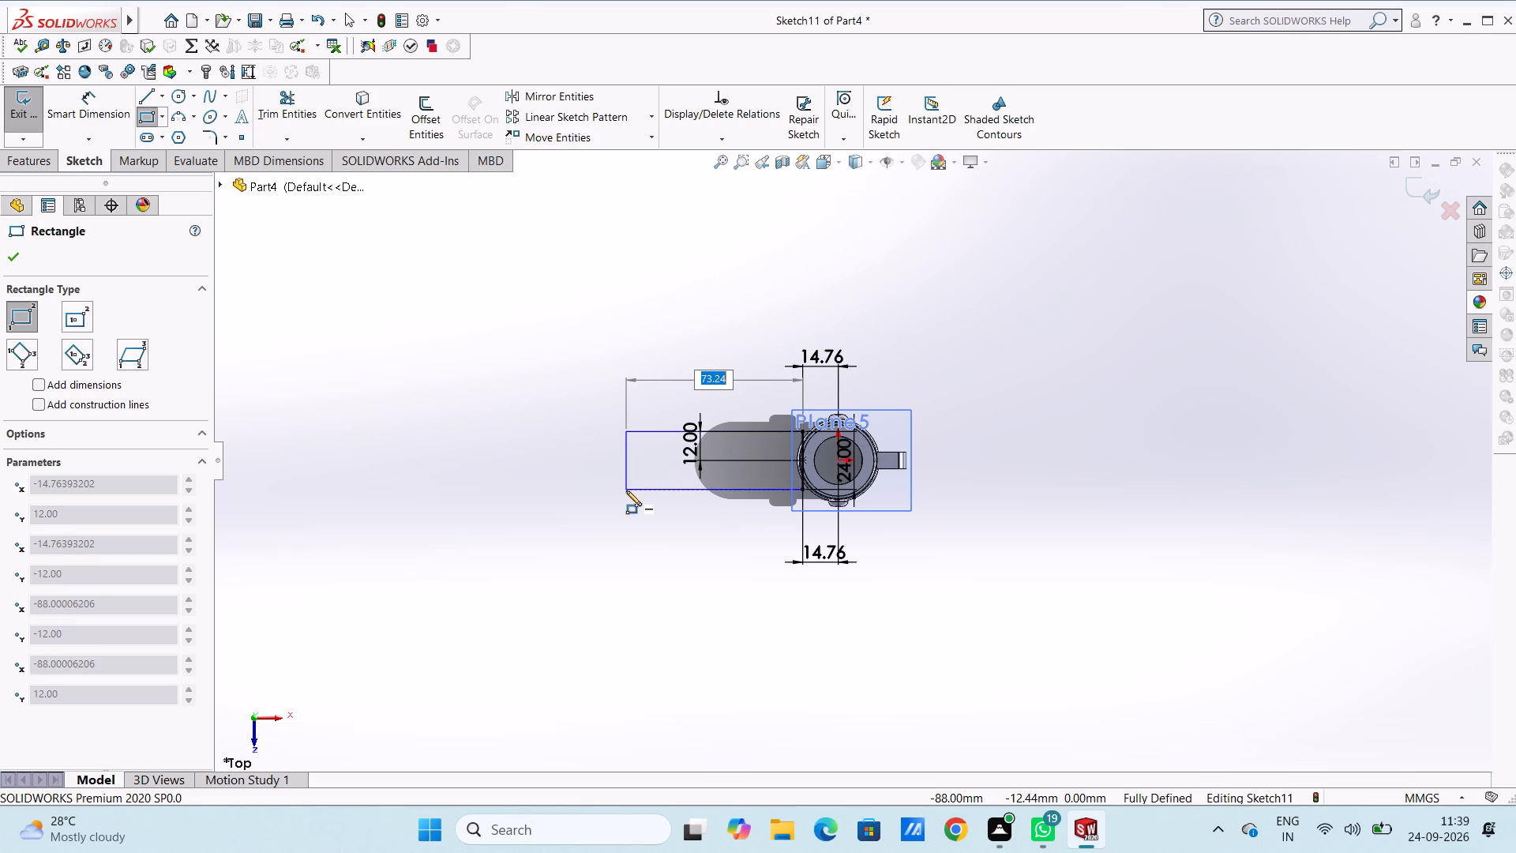
pyautogui.write('60')
pyautogui.press('Return')
pyautogui.press('Escape')
pyautogui.press('Escape')
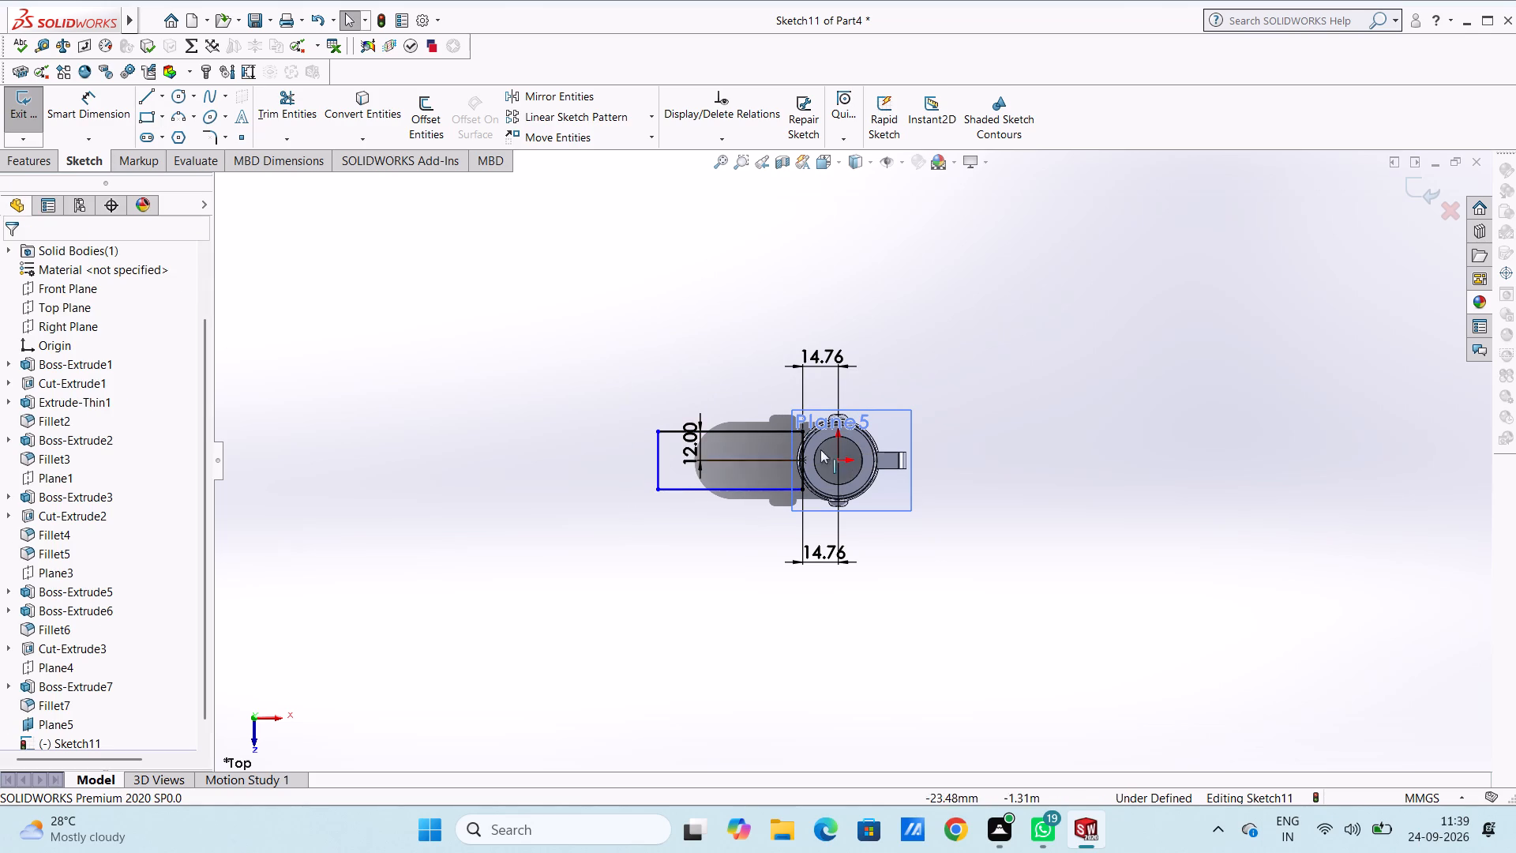
# Add driving dimensions of 24 mm to the rectangle's outer vertical side and 60 mm to its upper horizontal side.
pyautogui.scroll(-4, 864, 455)
pyautogui.scroll(-1, 634, 380)
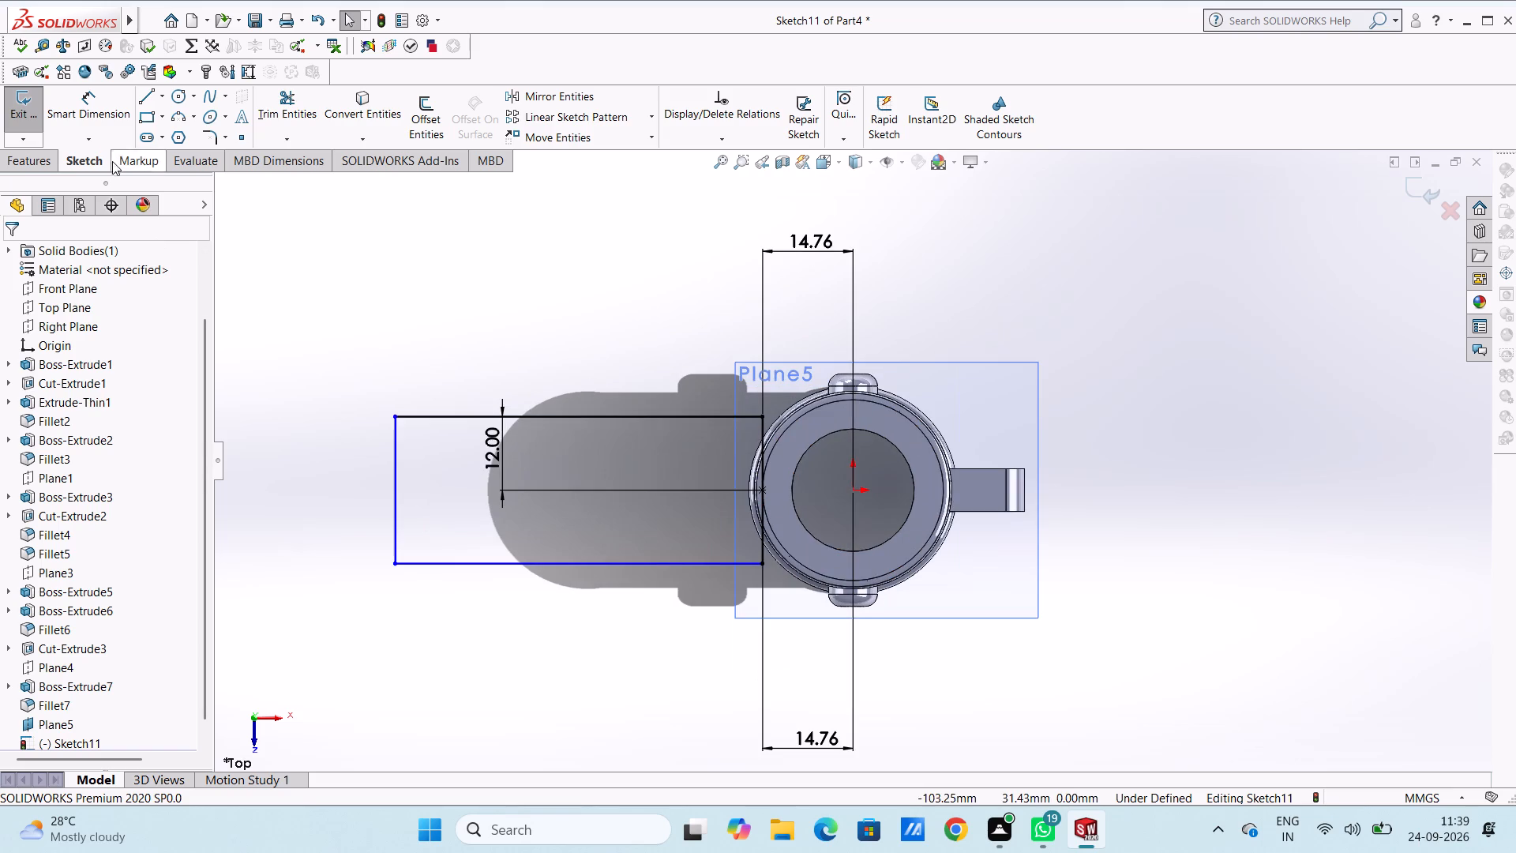
pyautogui.click(113, 104)
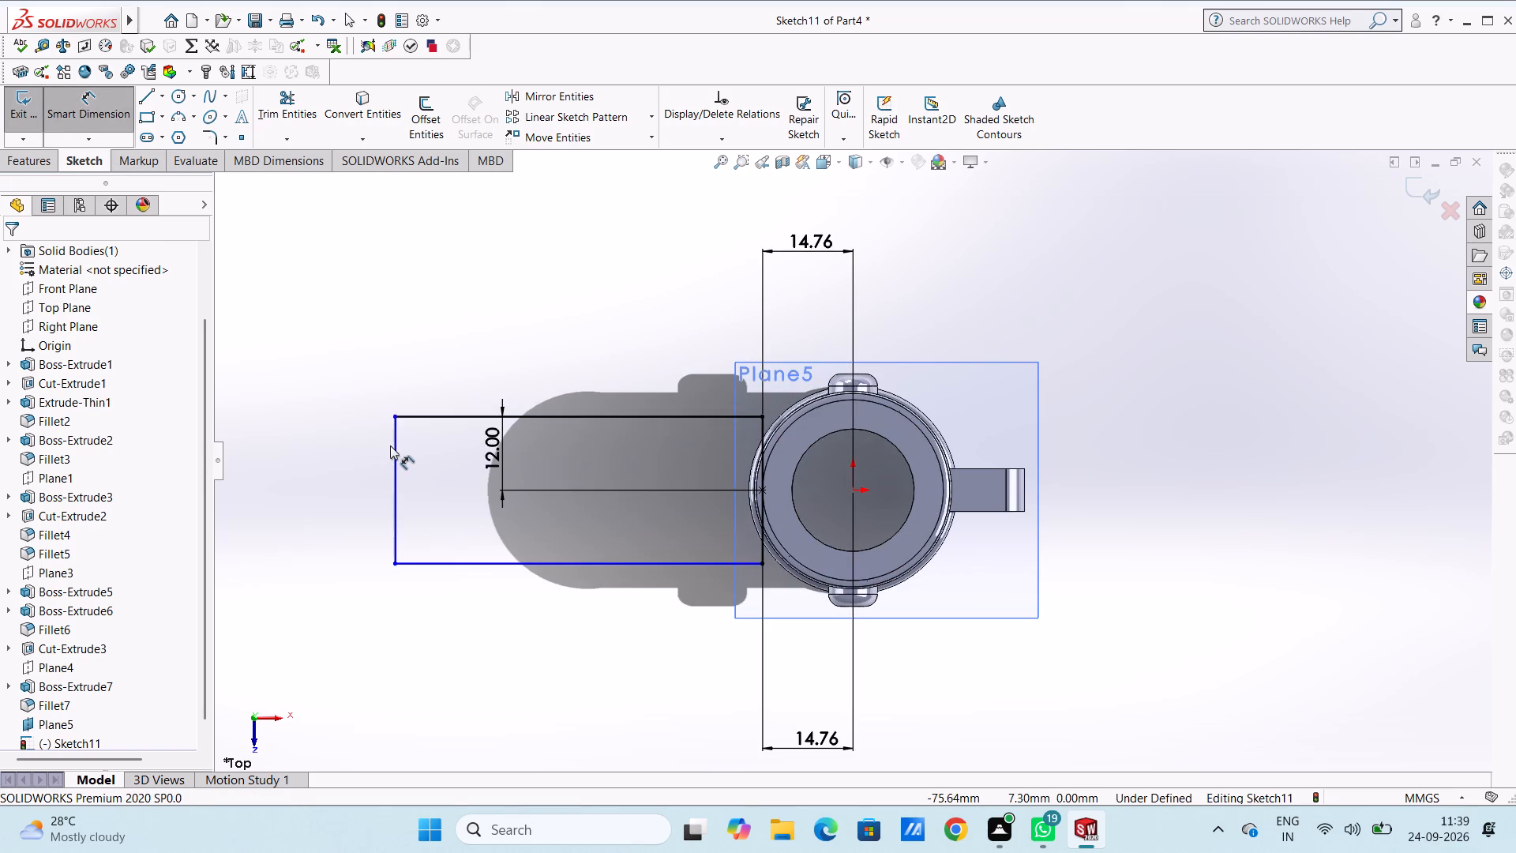
pyautogui.click(392, 448)
pyautogui.click(288, 369)
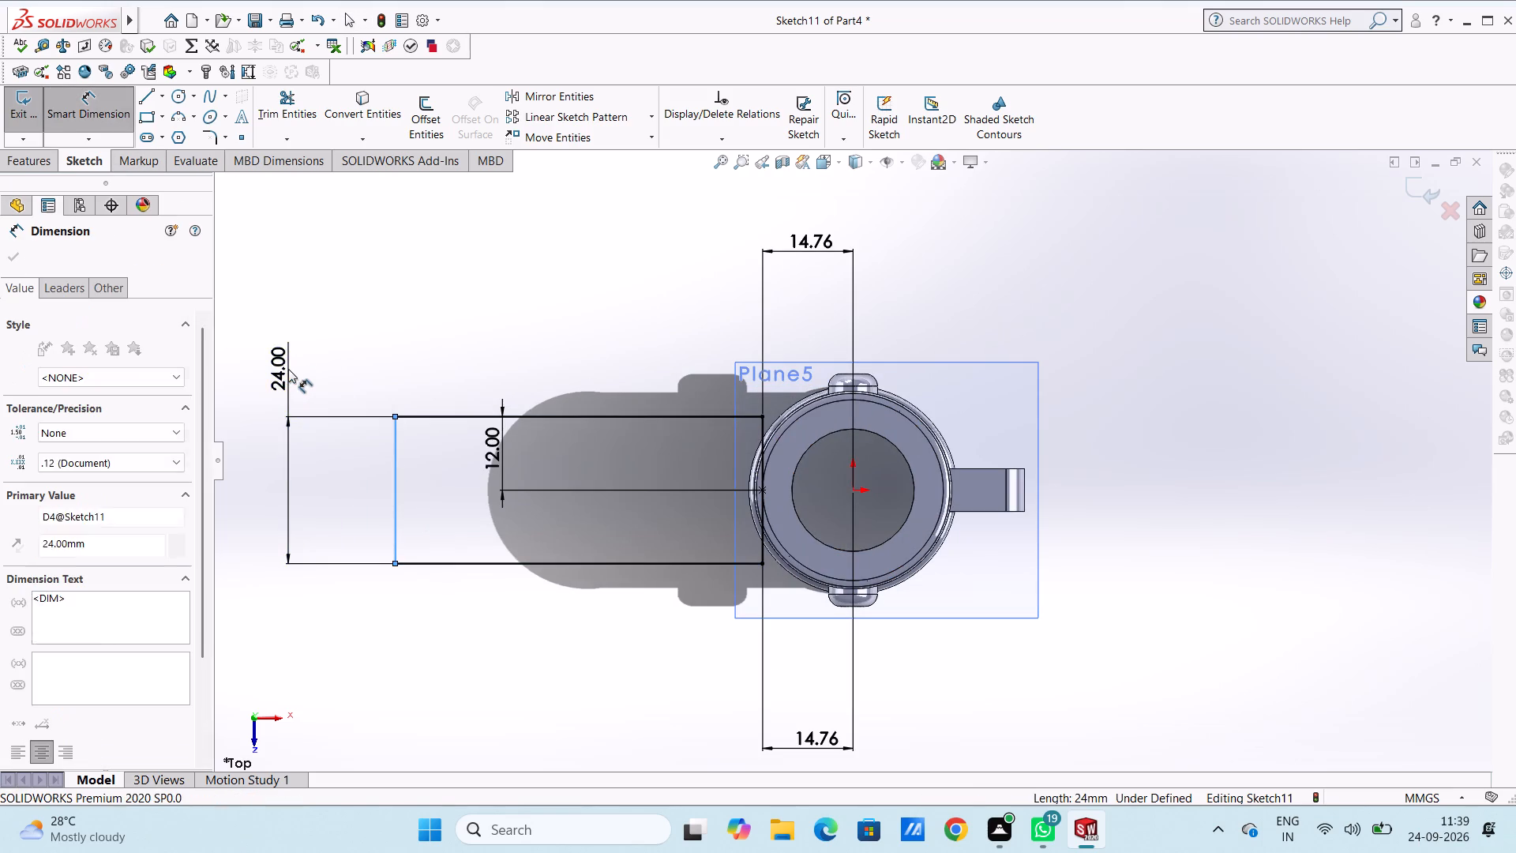
pyautogui.click(215, 349)
pyautogui.click(284, 272)
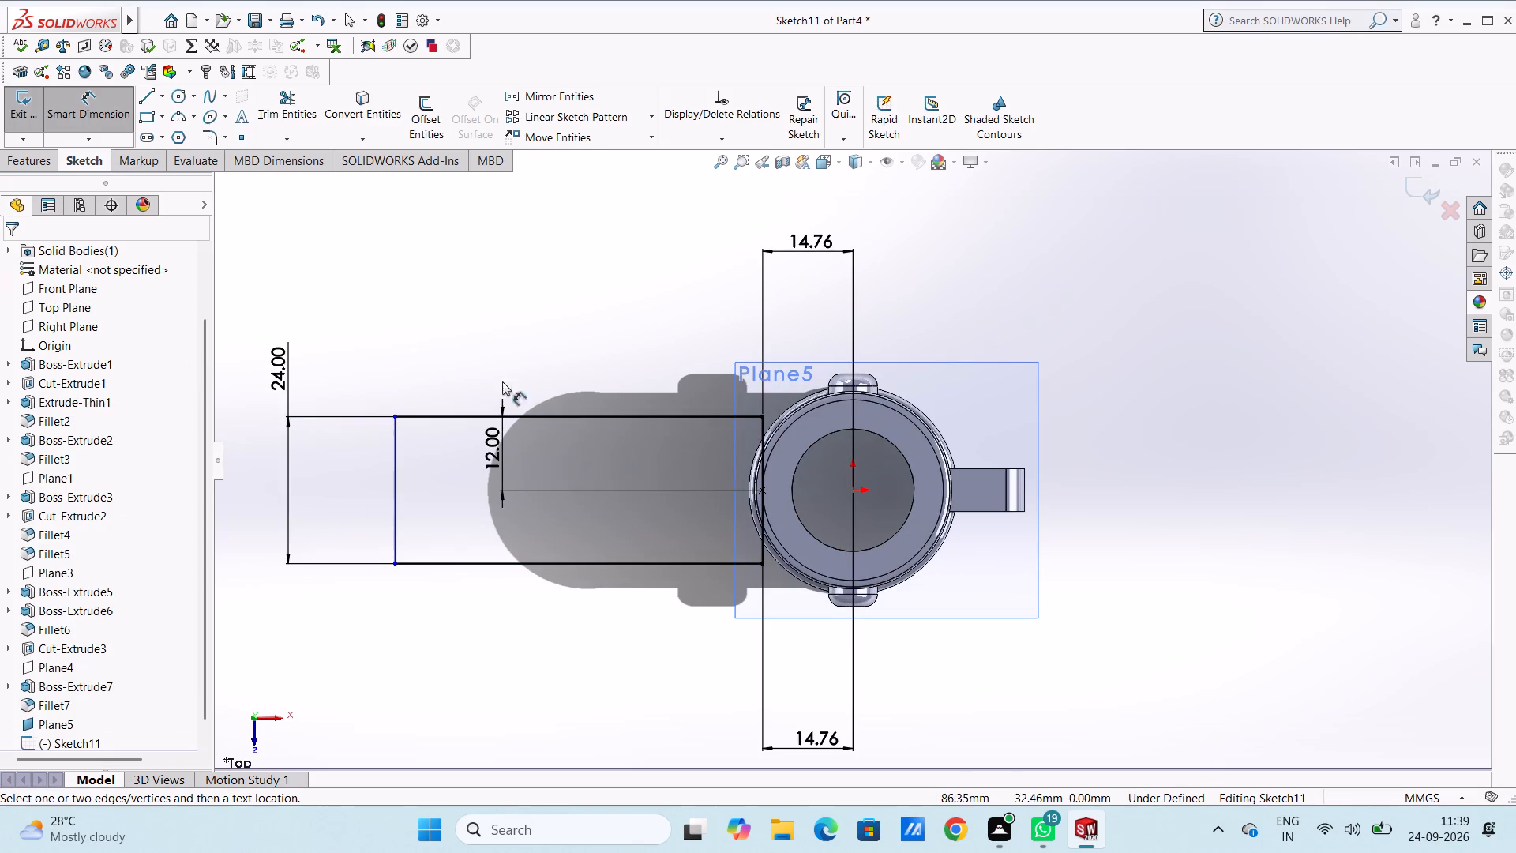
pyautogui.click(540, 413)
pyautogui.click(550, 291)
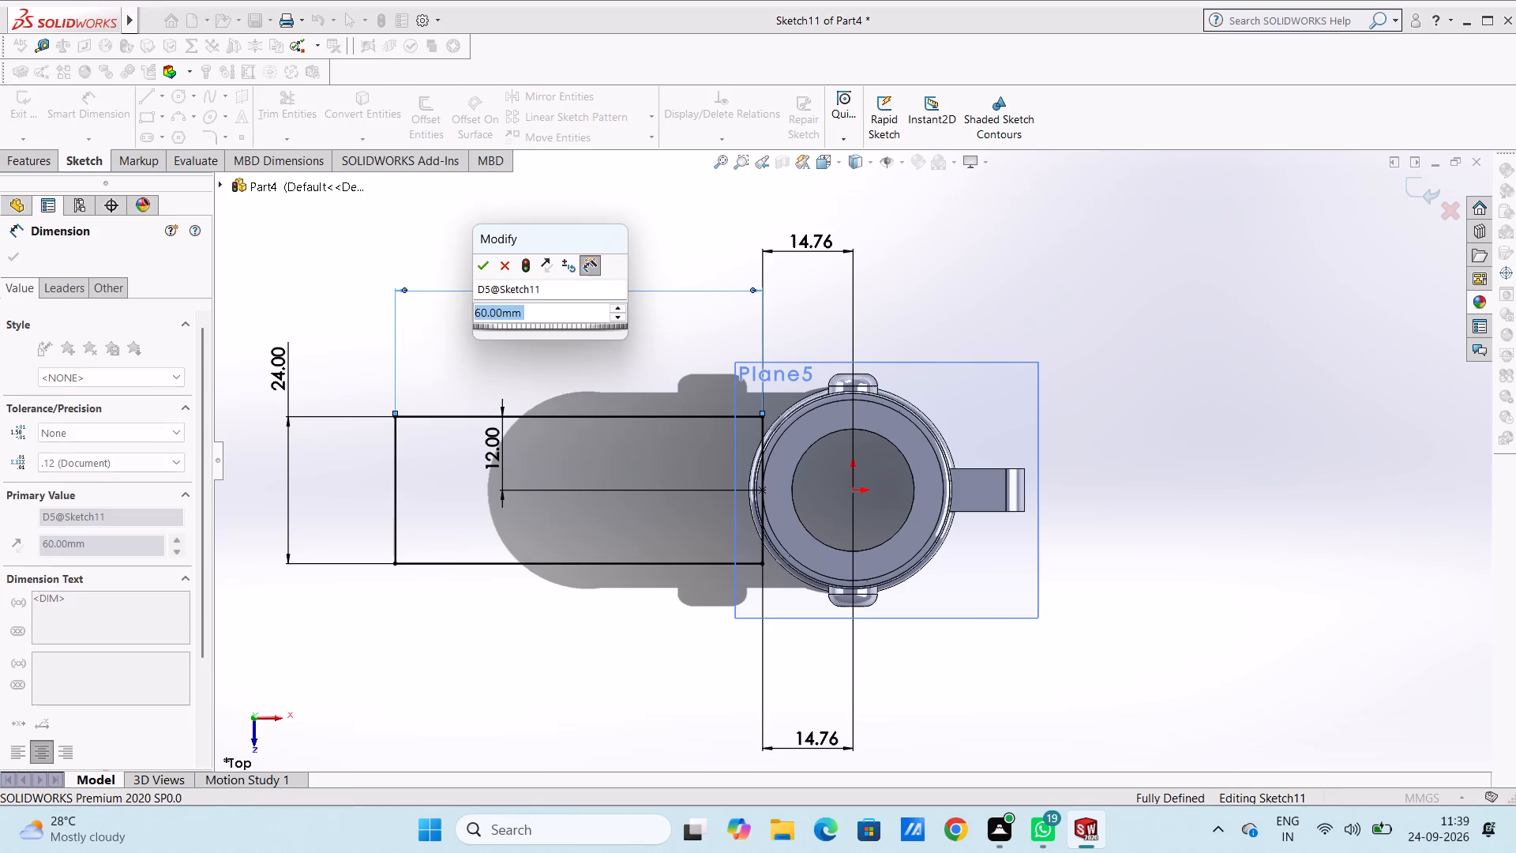
pyautogui.click(481, 261)
pyautogui.click(468, 339)
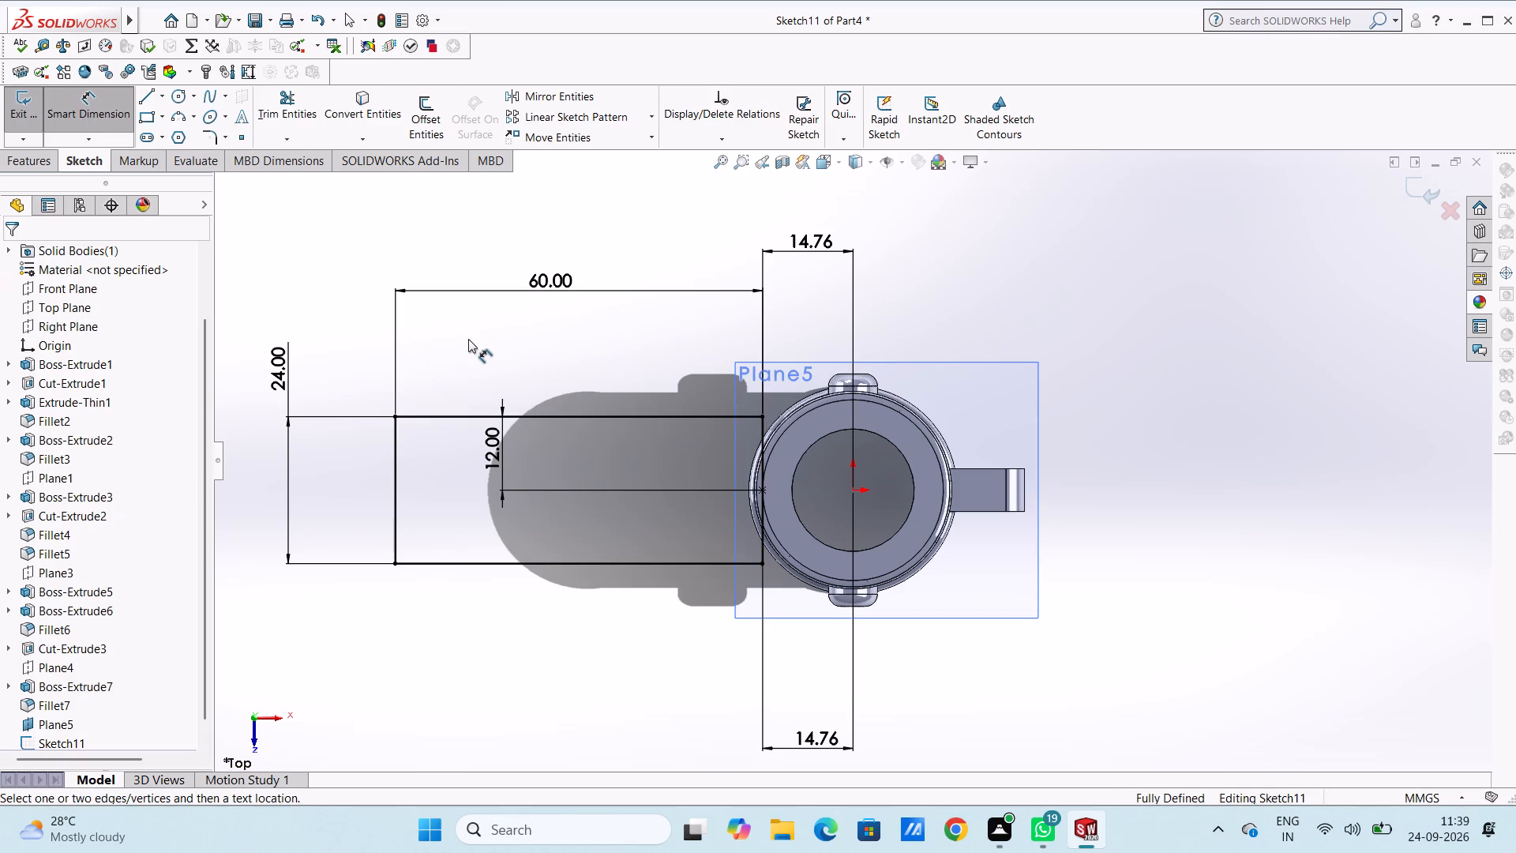
pyautogui.press('Escape')
pyautogui.press('Escape')
pyautogui.moveTo(461, 521); pyautogui.dragTo(463, 319, button='middle')
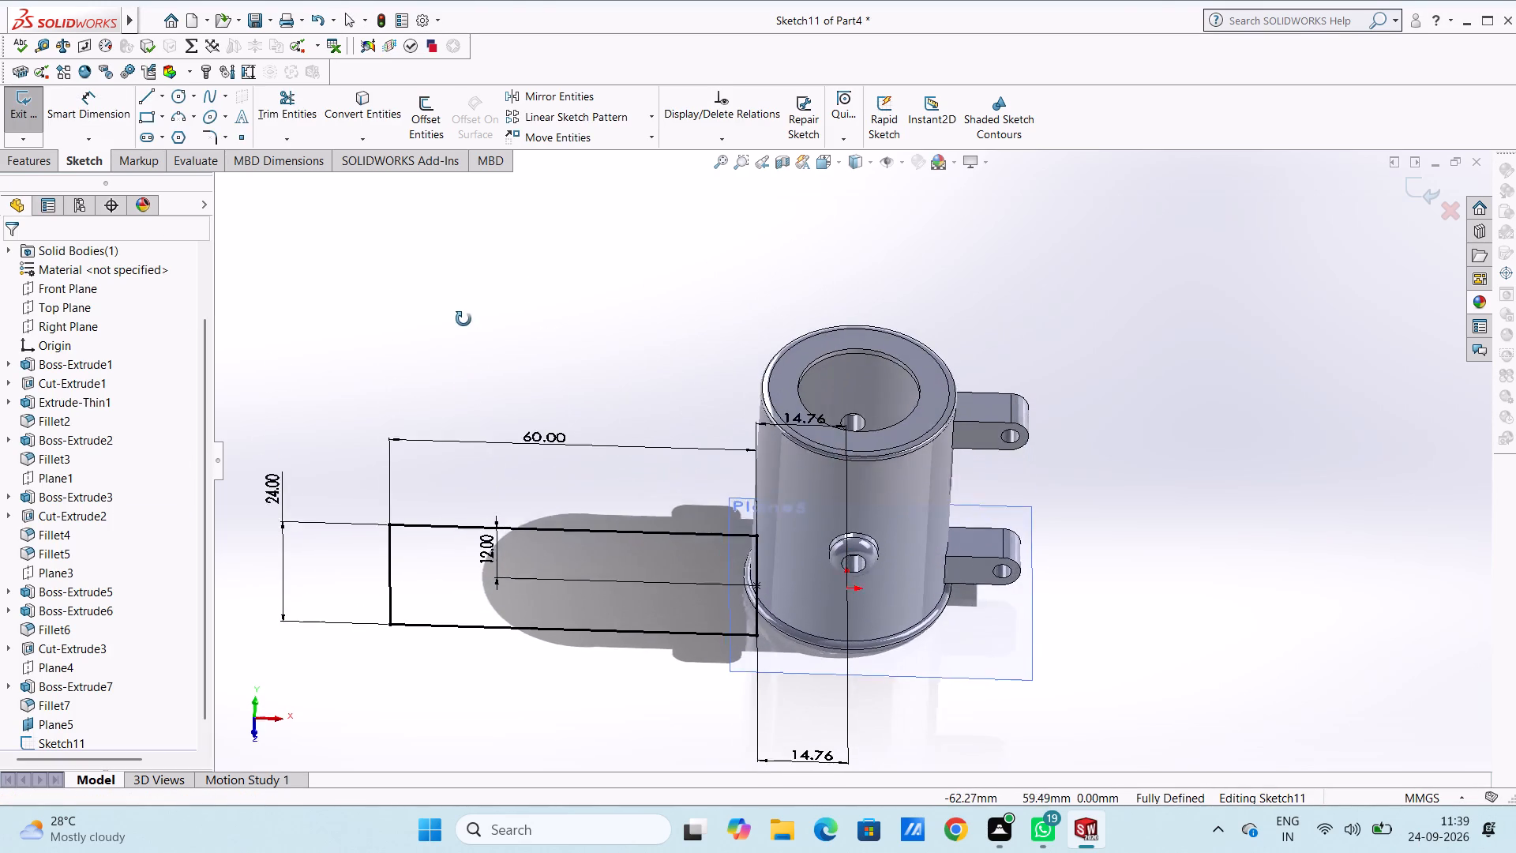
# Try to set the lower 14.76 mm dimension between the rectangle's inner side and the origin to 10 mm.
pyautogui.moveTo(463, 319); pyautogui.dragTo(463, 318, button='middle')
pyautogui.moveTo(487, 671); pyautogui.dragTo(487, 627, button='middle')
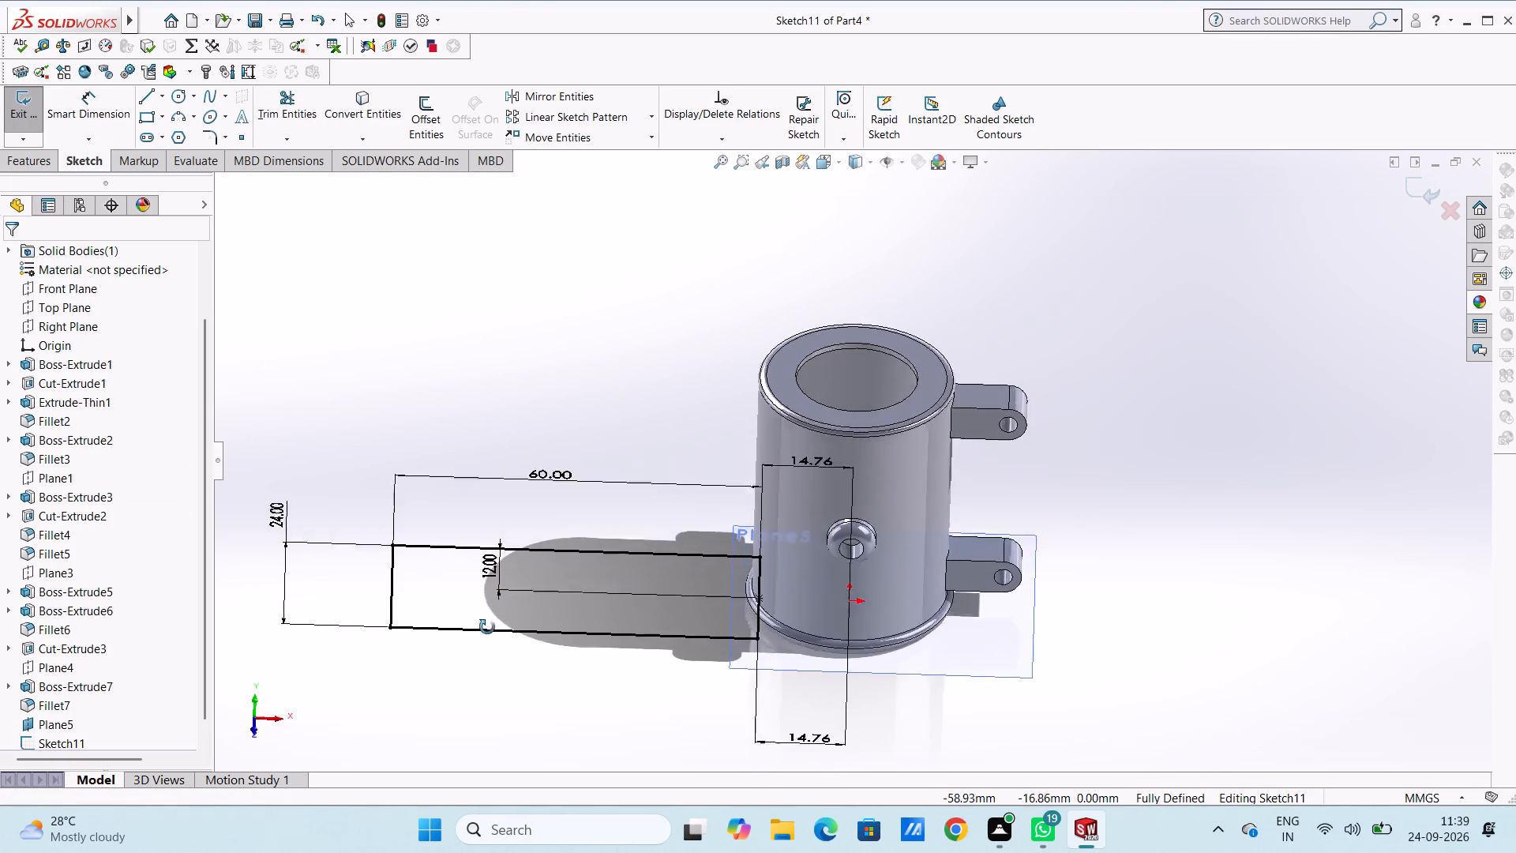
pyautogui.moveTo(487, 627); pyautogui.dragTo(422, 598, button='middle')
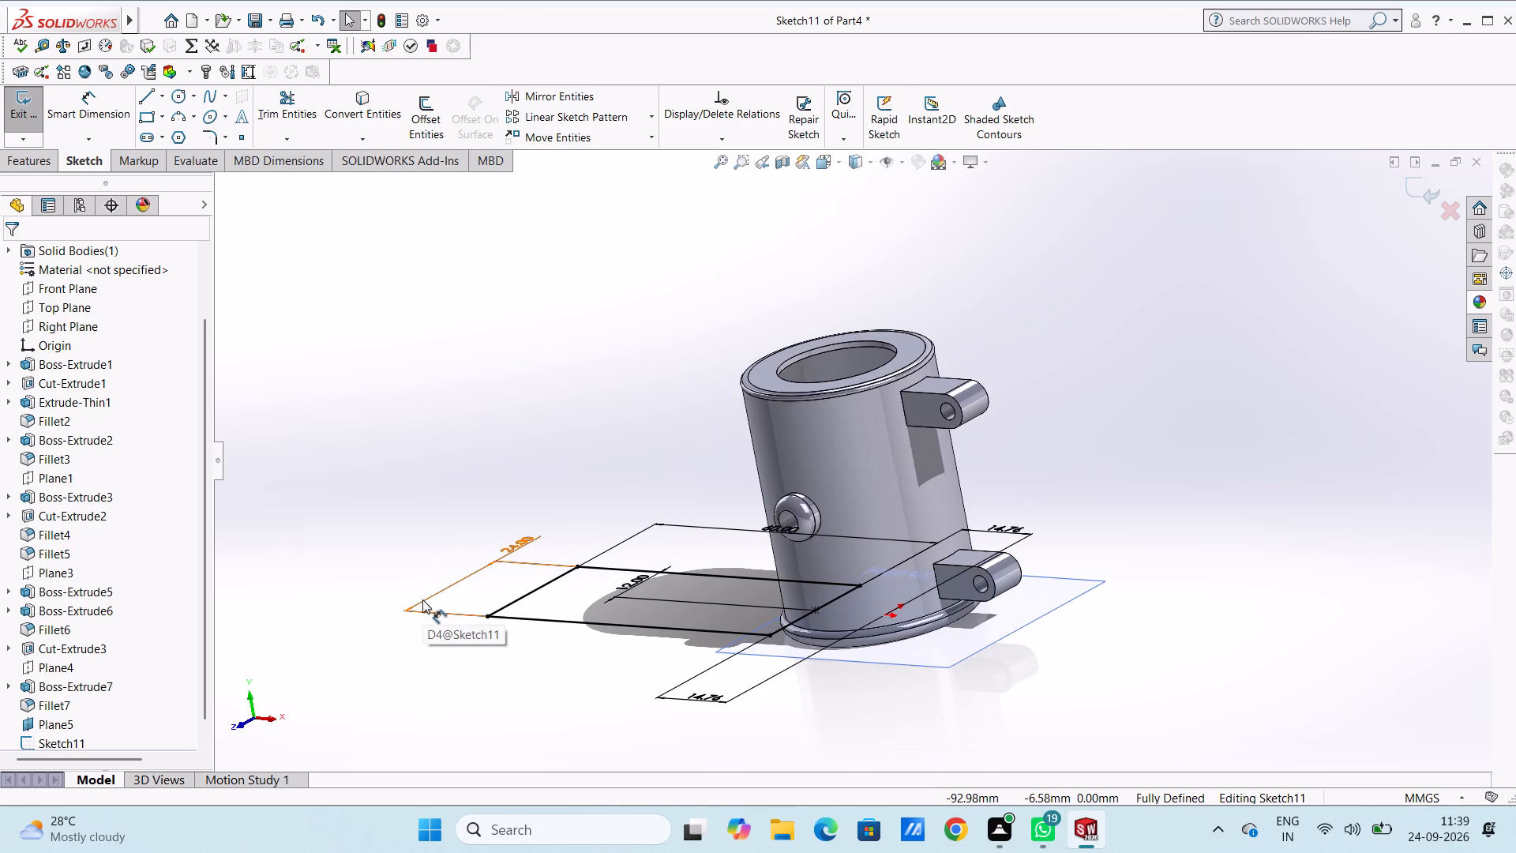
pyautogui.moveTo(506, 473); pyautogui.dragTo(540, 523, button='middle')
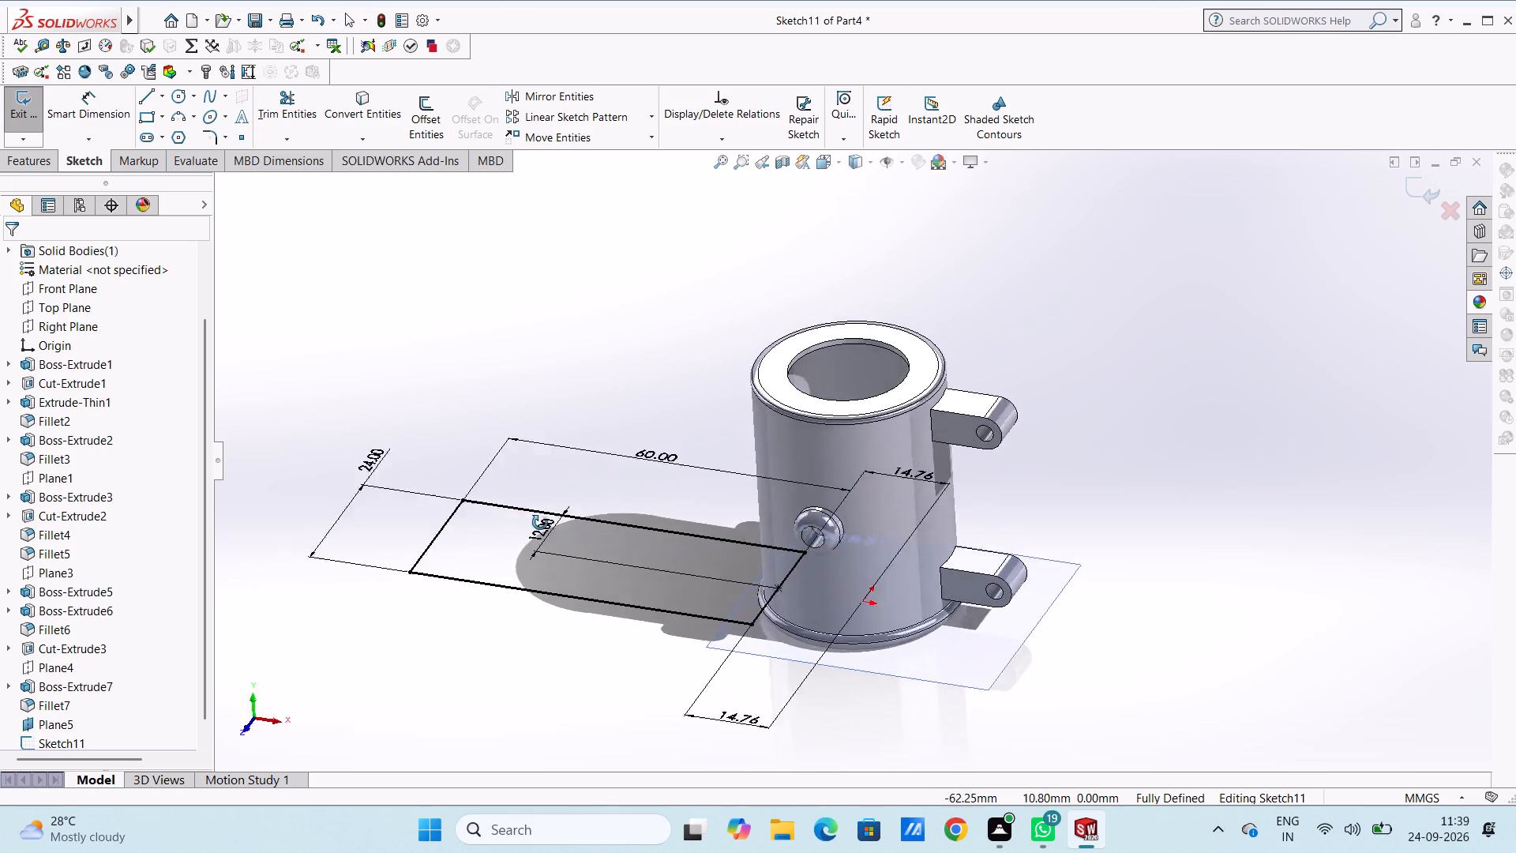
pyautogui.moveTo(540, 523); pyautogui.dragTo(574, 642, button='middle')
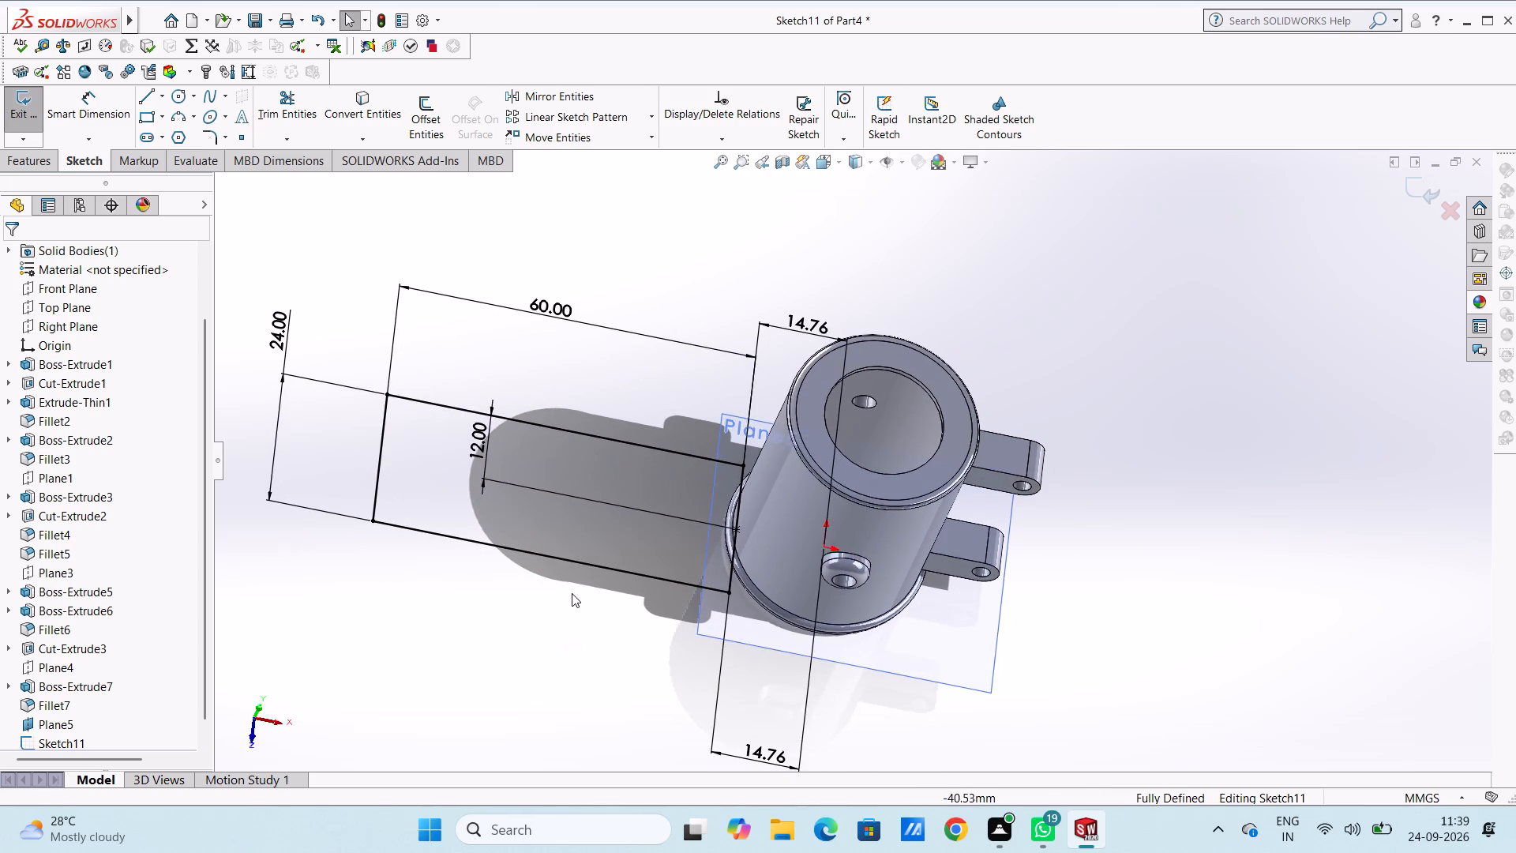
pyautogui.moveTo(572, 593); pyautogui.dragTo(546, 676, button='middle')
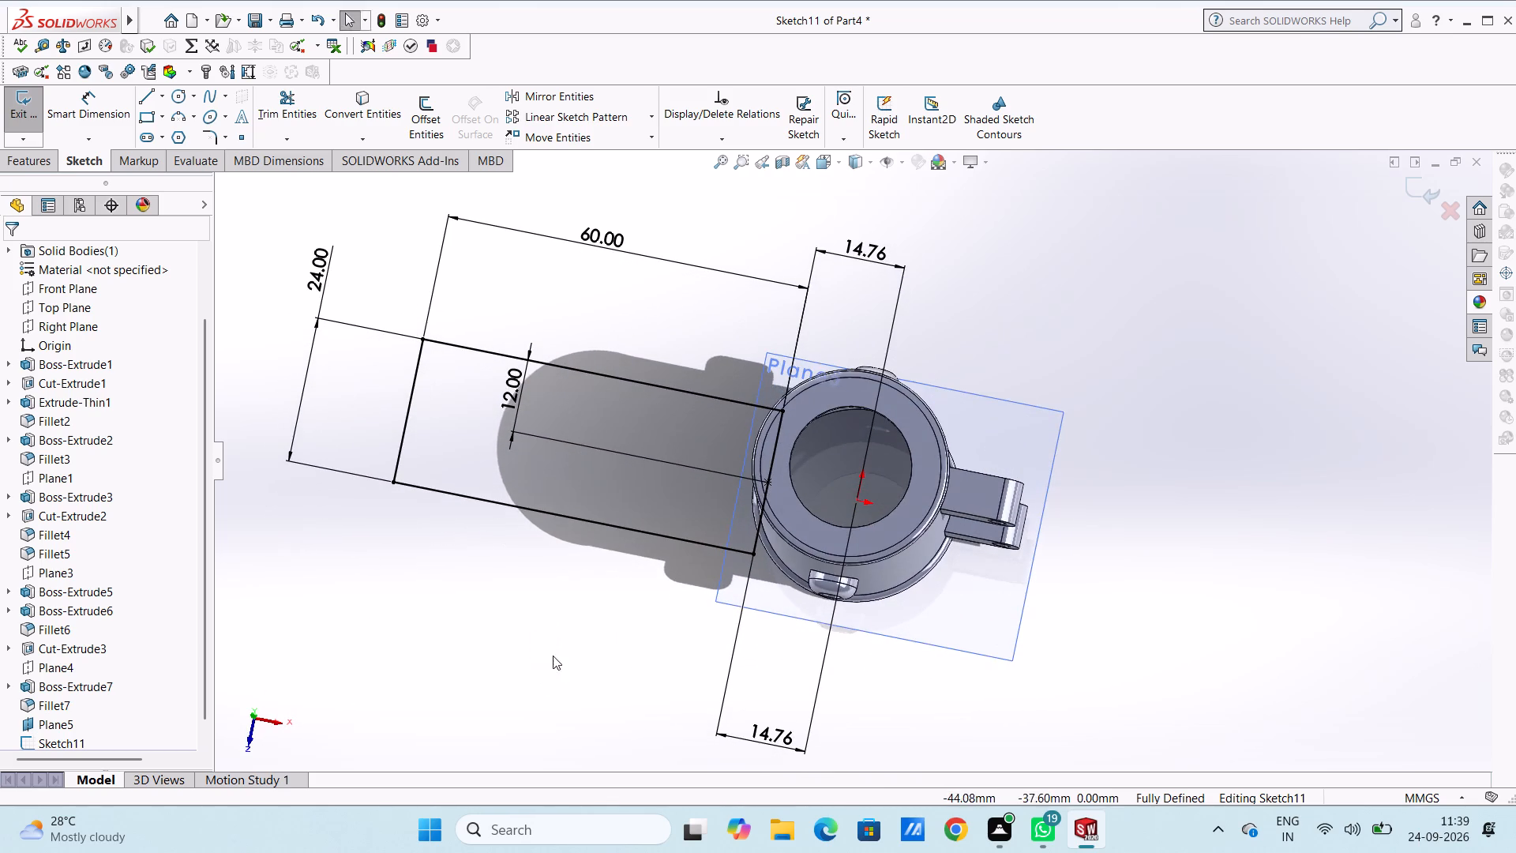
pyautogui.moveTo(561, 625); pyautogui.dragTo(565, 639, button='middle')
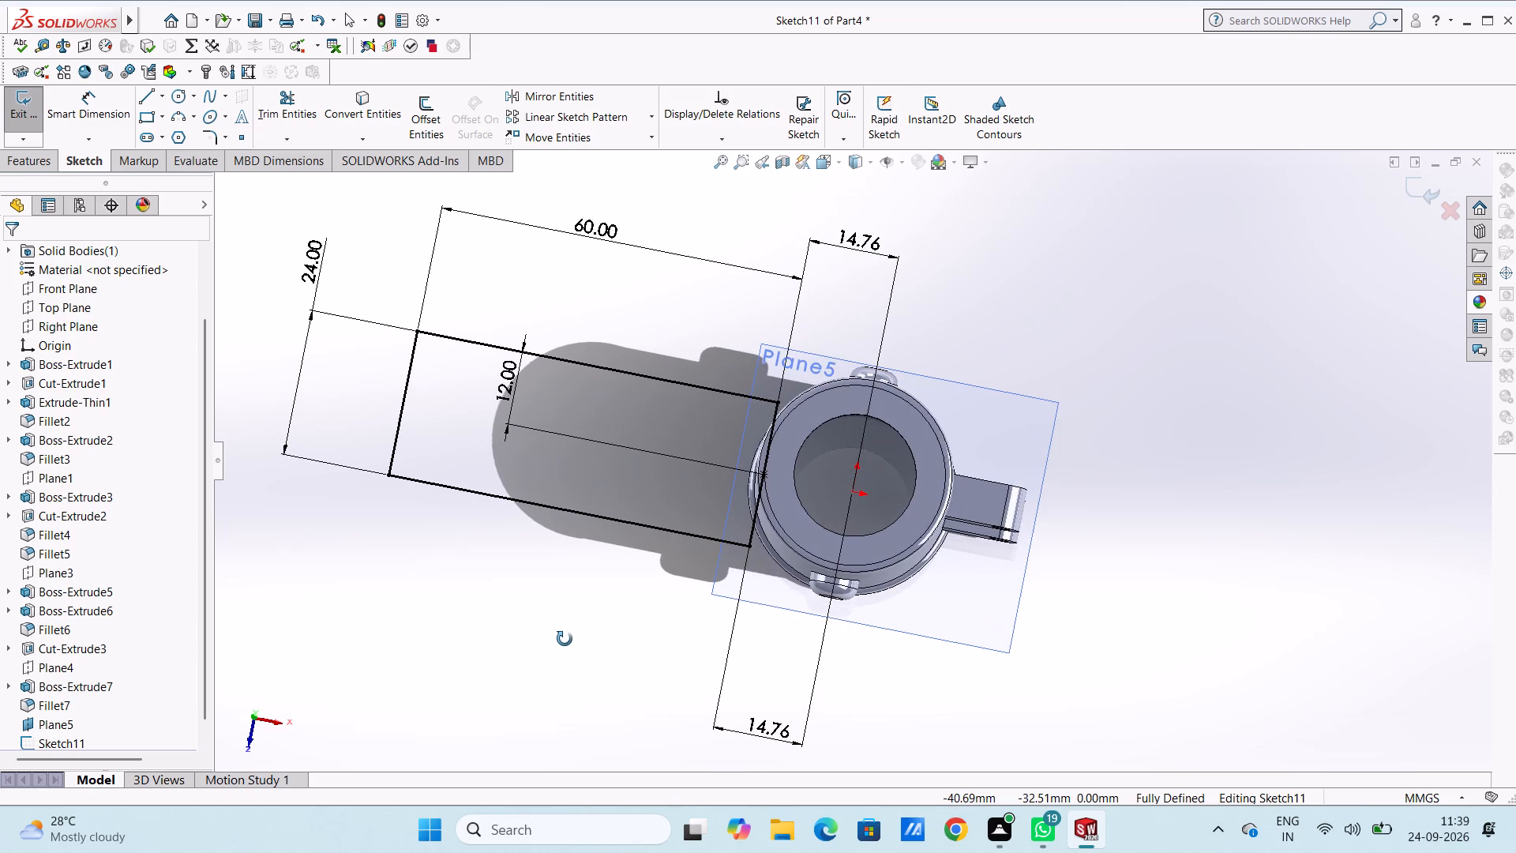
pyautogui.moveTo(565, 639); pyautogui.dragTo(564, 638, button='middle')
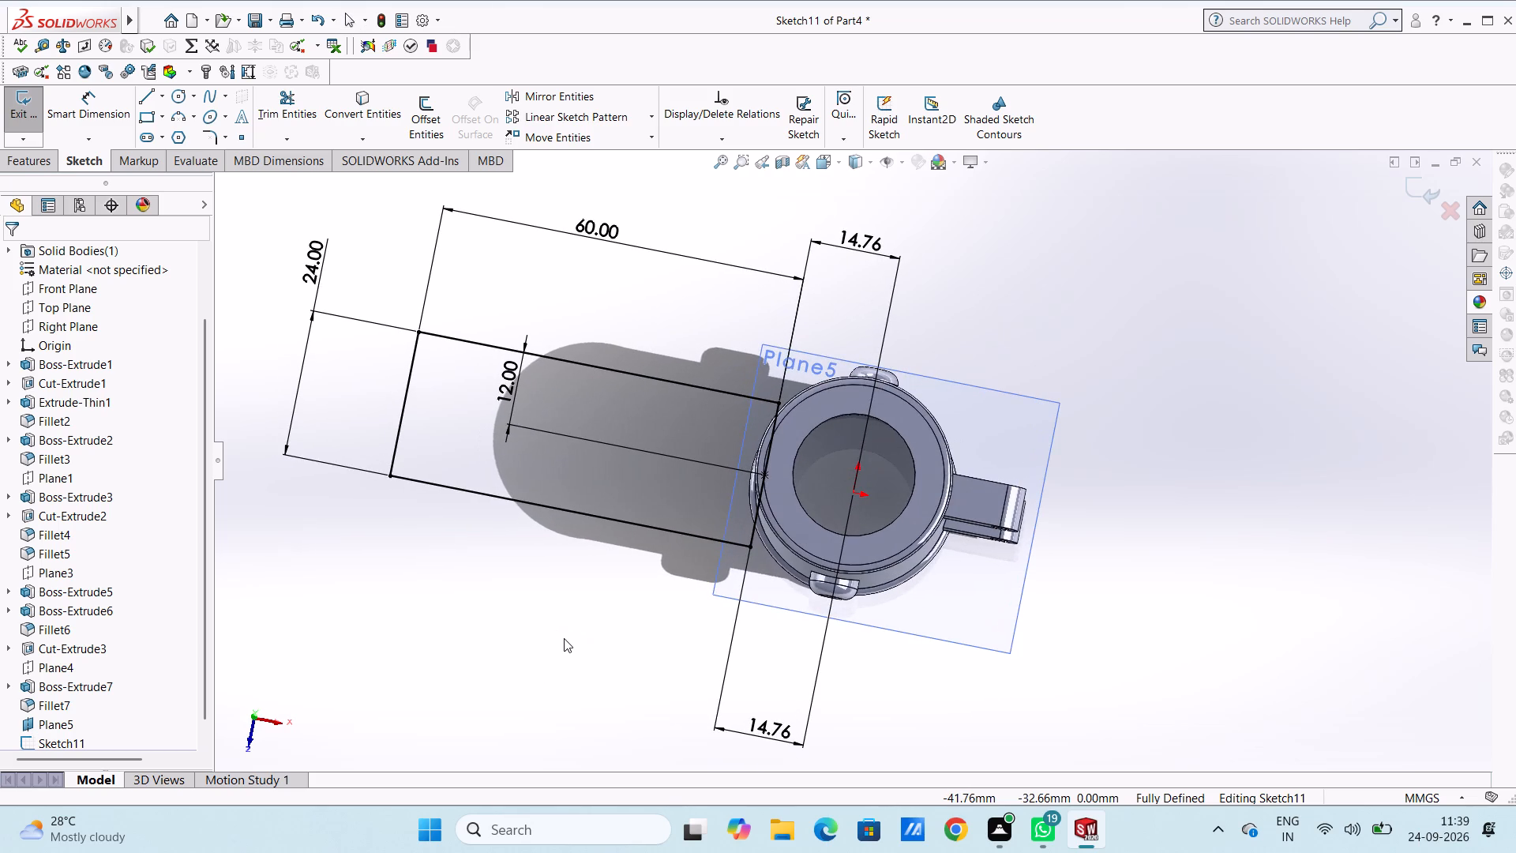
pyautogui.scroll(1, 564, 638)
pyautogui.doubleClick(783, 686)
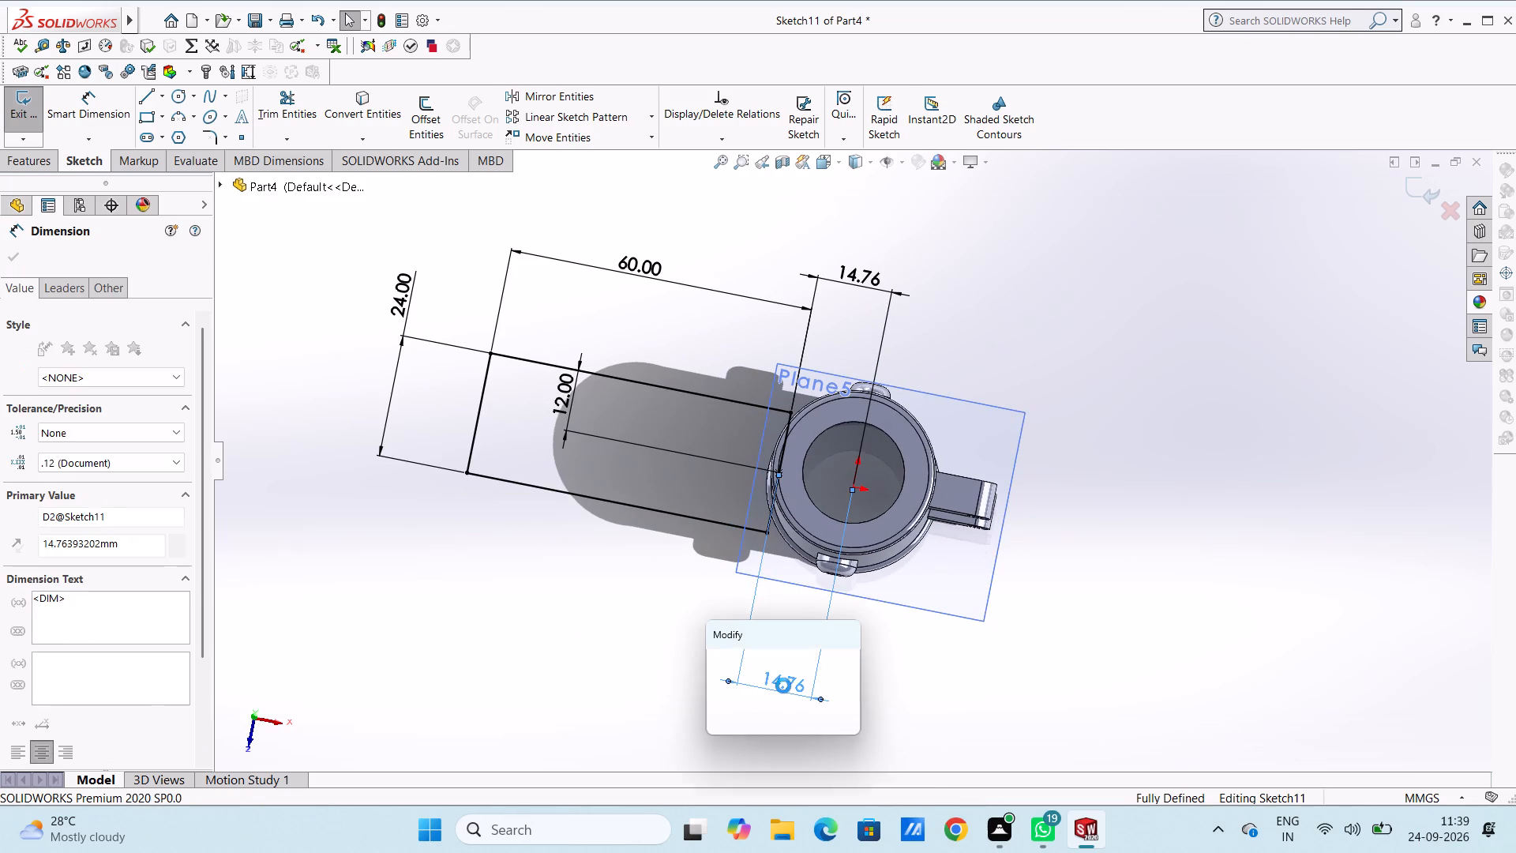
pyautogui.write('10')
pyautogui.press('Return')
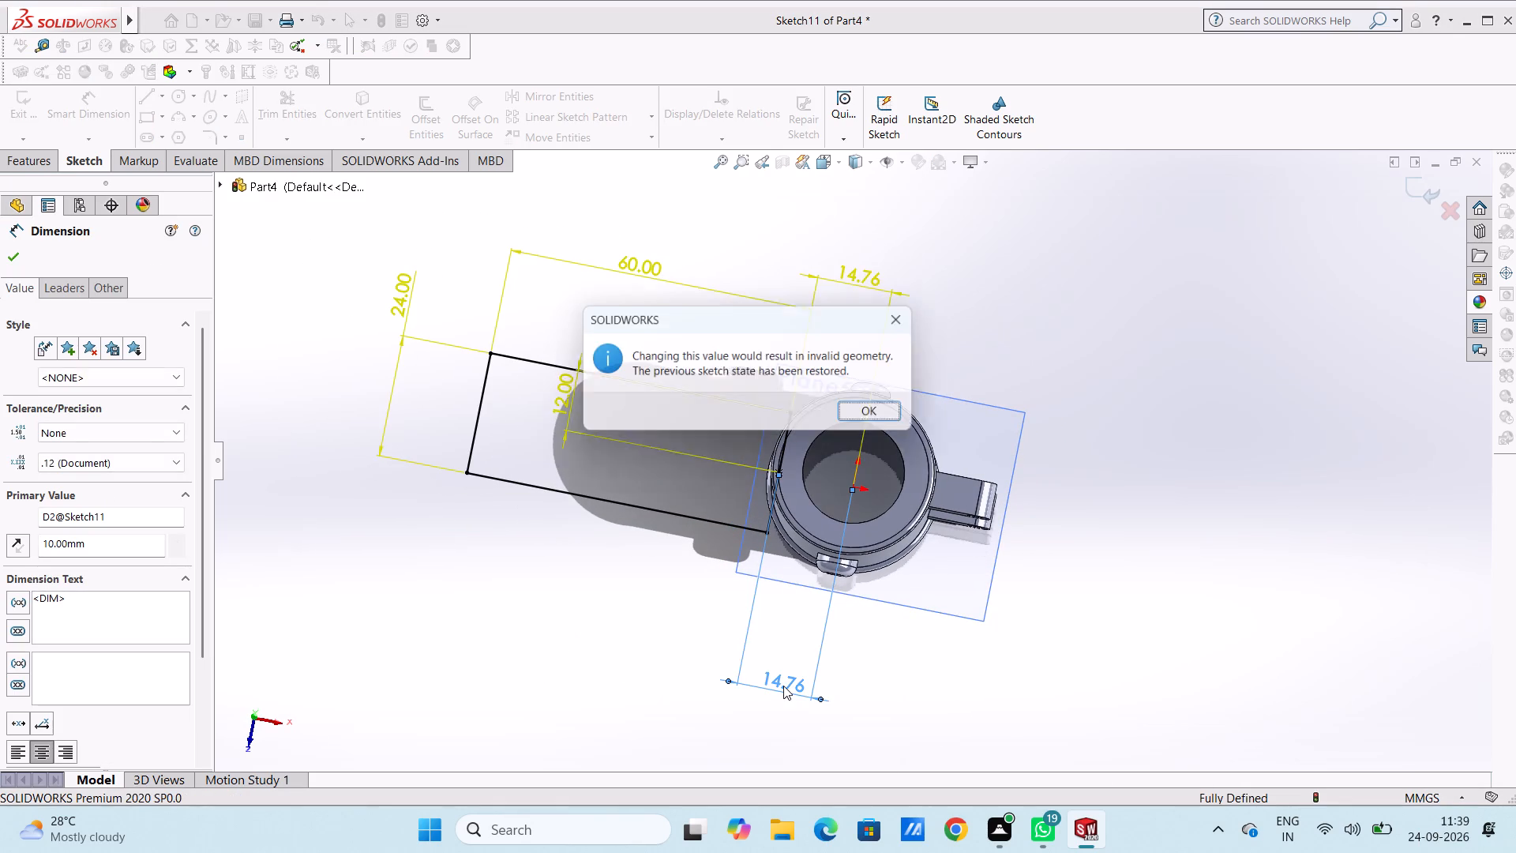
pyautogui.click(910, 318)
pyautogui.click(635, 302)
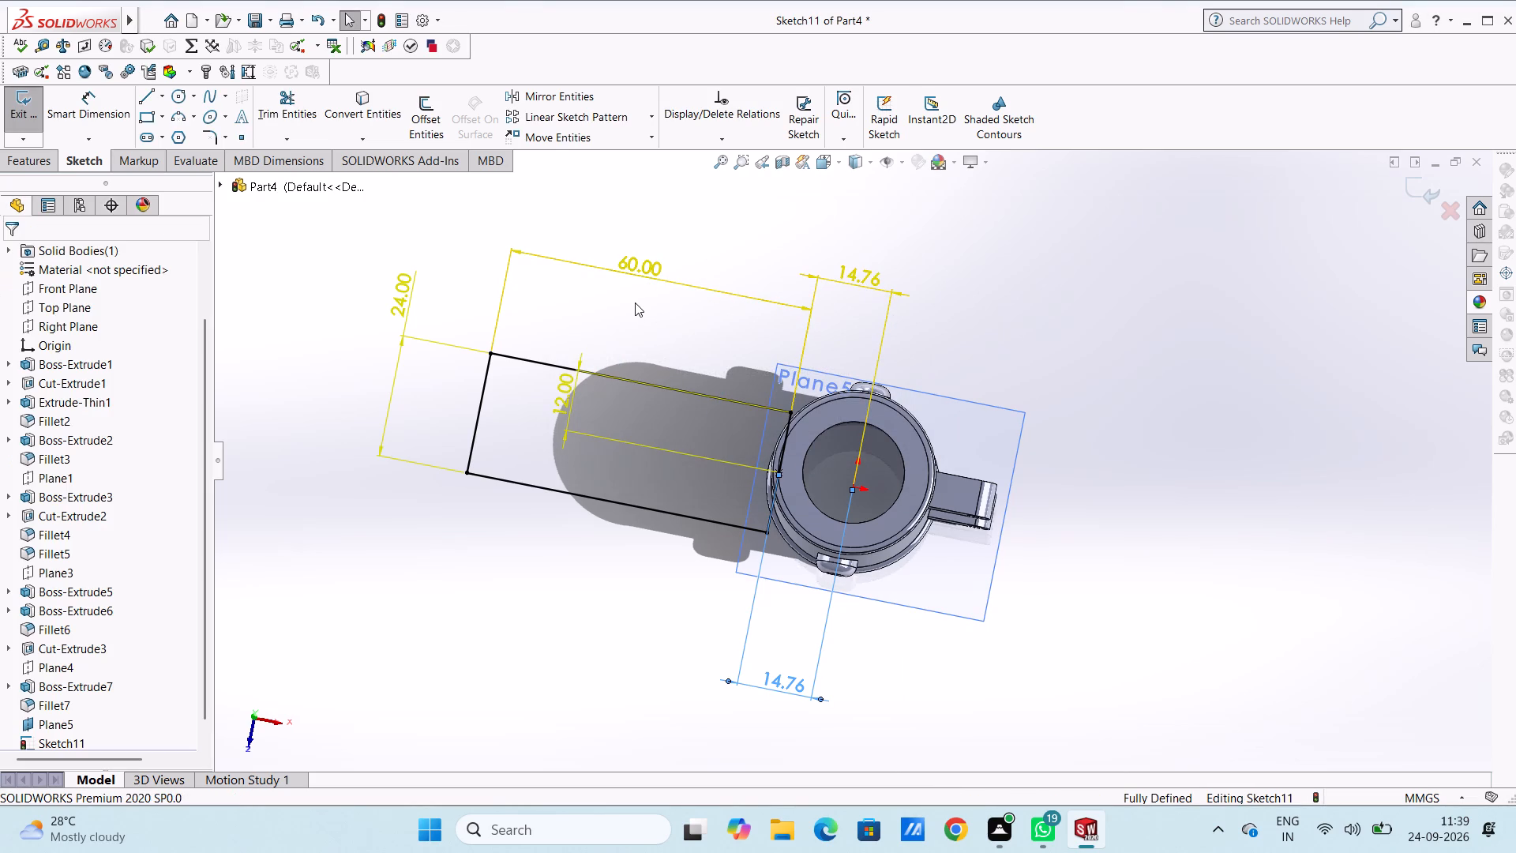
# Delete the upper 14.76 mm dimension between the rectangle's inner corner and the origin.
pyautogui.click(868, 277)
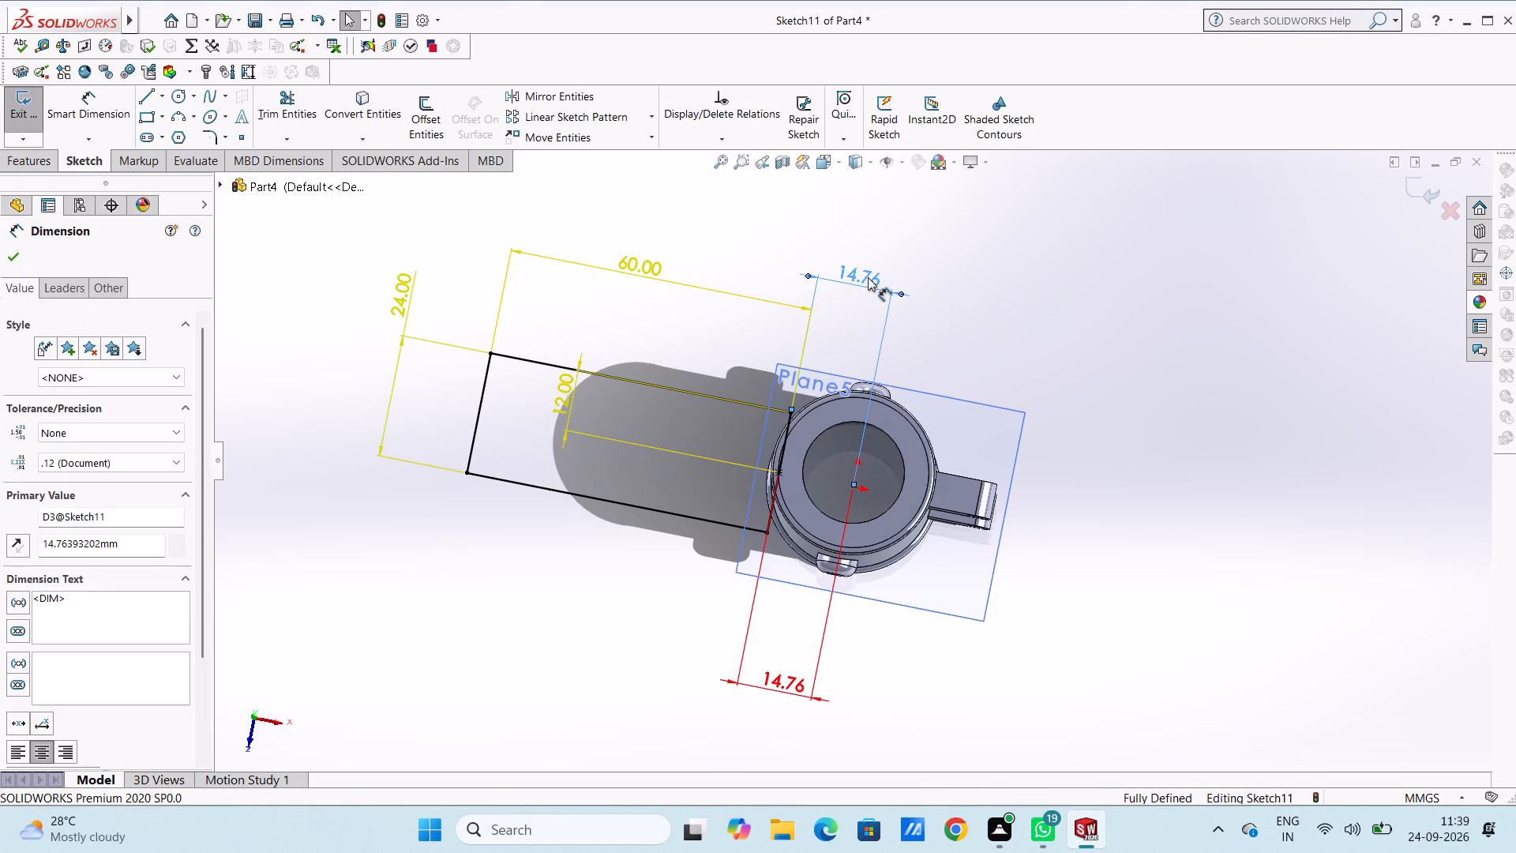
pyautogui.press('Delete')
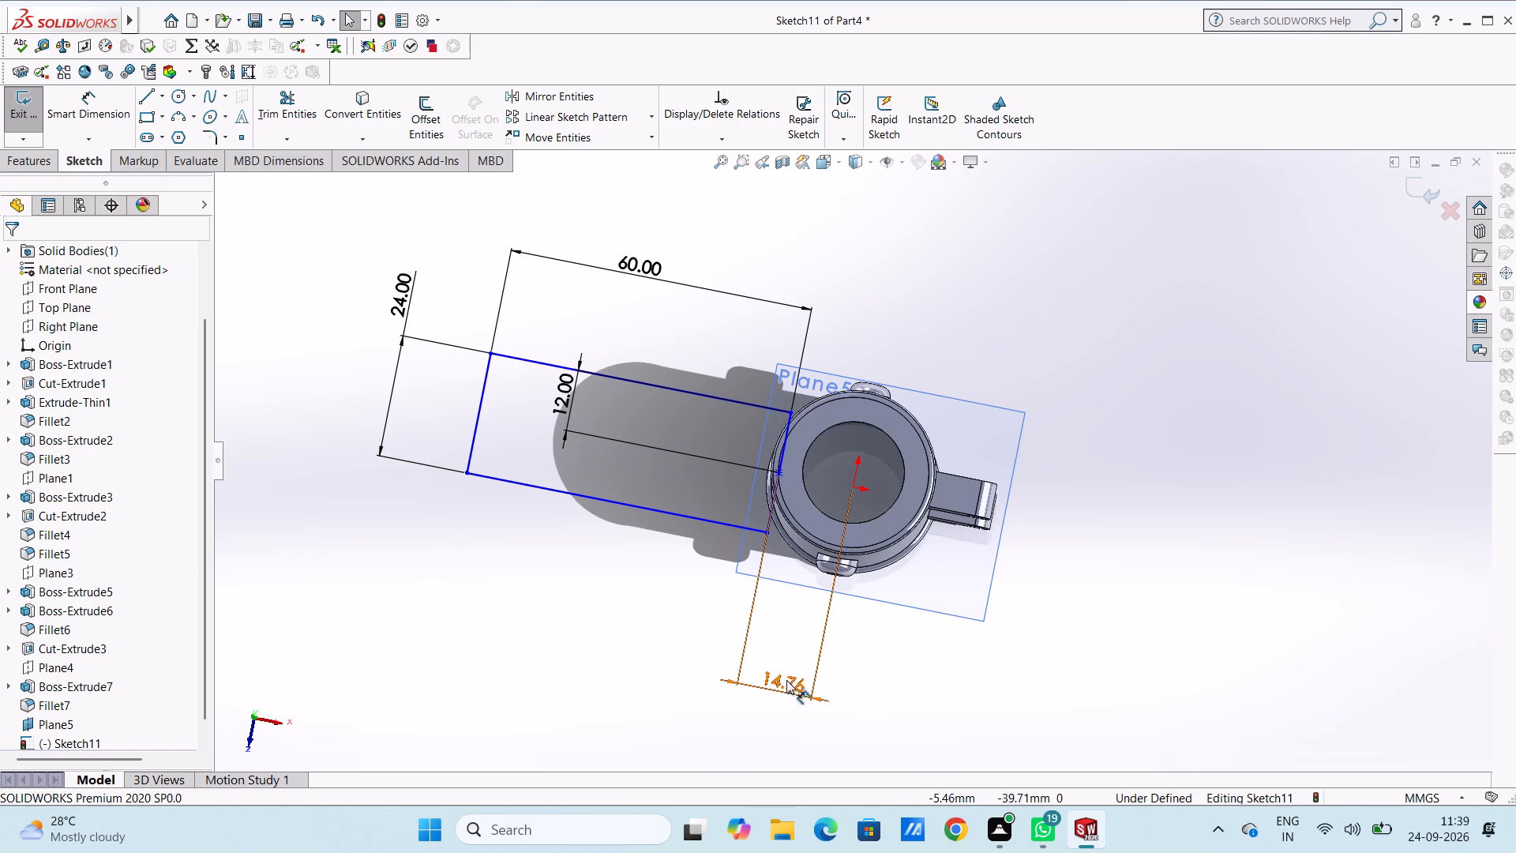
# Set the remaining distance between the rectangle's inner side and the origin to 10 mm.
pyautogui.doubleClick(785, 685)
pyautogui.write('10')
pyautogui.press('Return')
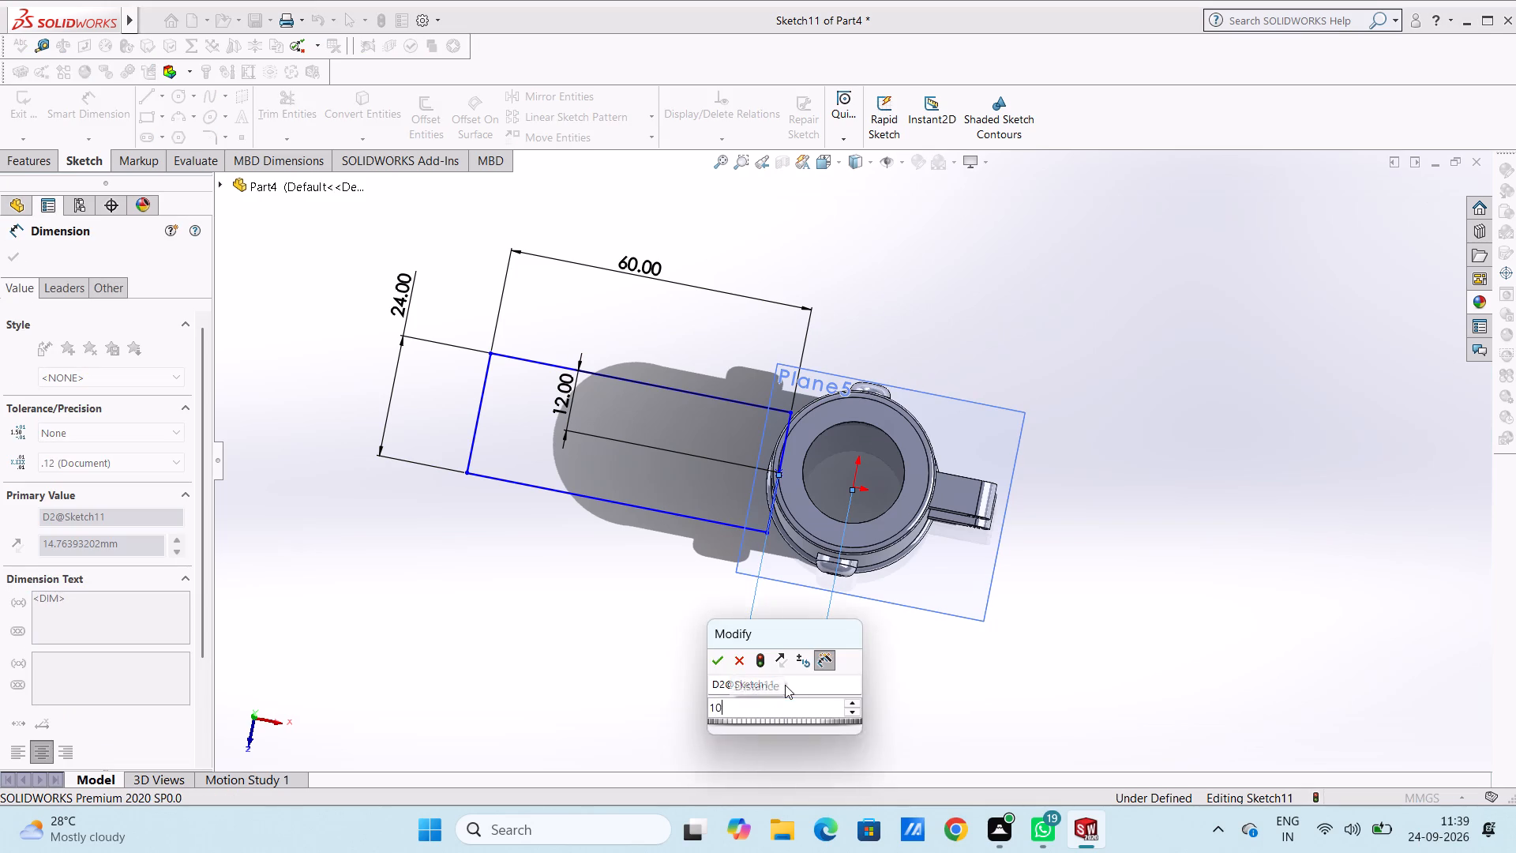
pyautogui.click(649, 649)
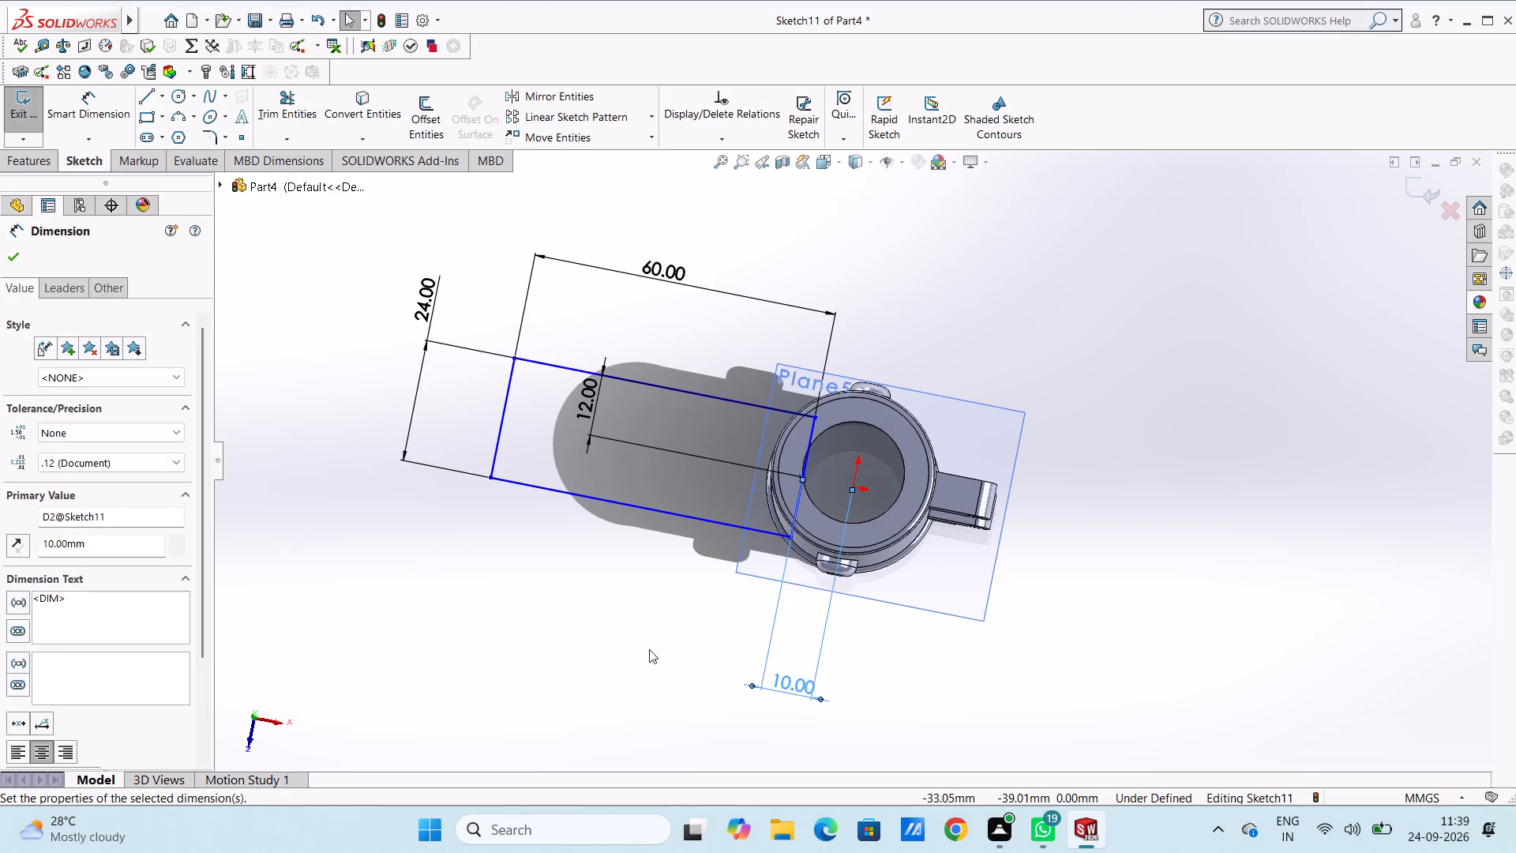
# Add a 10 mm driving dimension between the rectangle's upper inner corner and the origin.
pyautogui.moveTo(668, 630); pyautogui.dragTo(685, 638, button='middle')
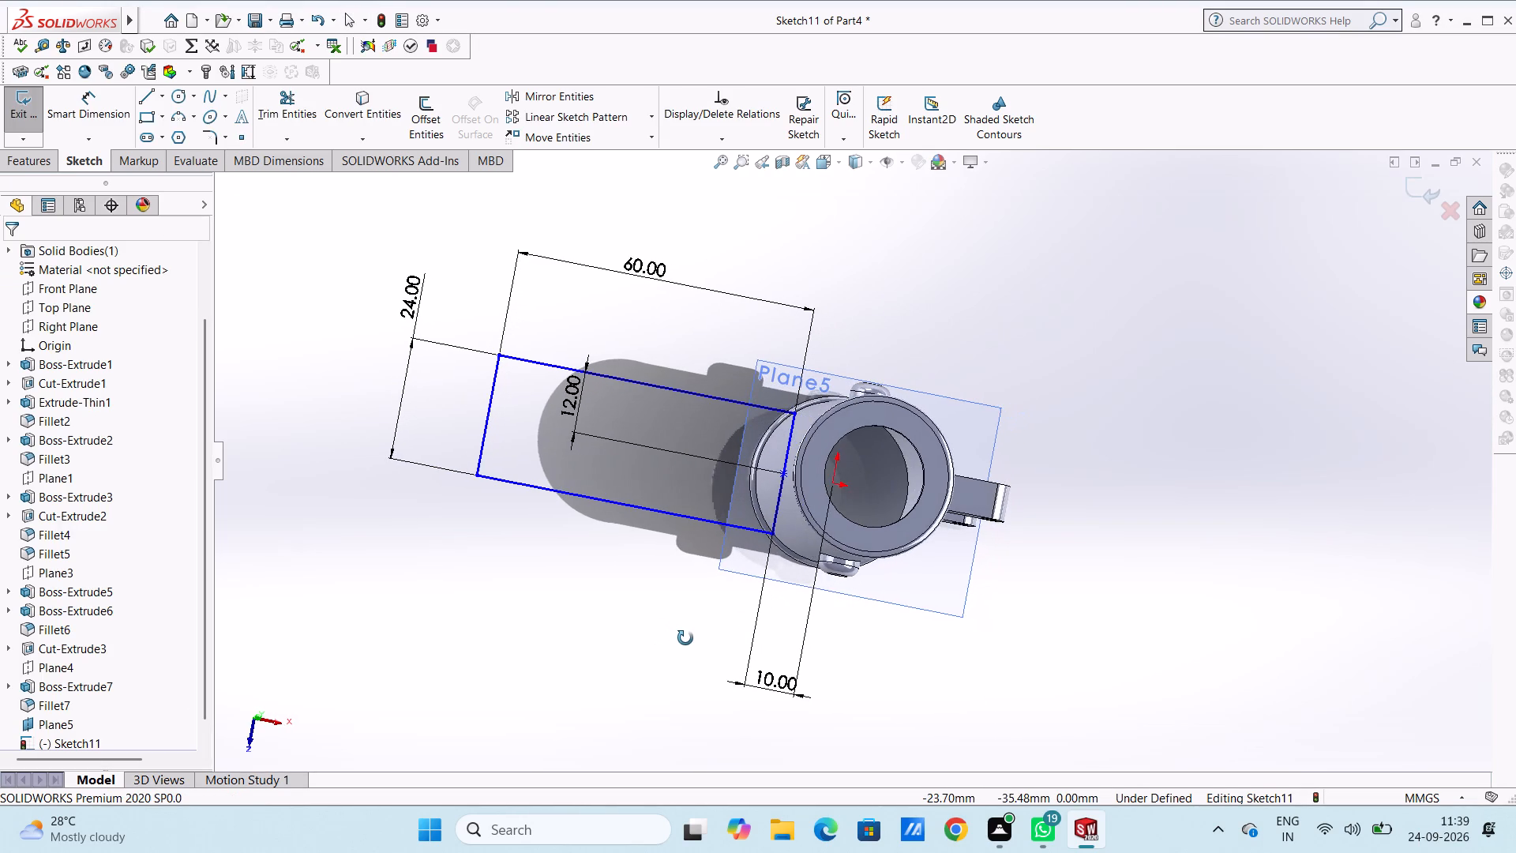
pyautogui.moveTo(685, 638); pyautogui.dragTo(667, 639, button='middle')
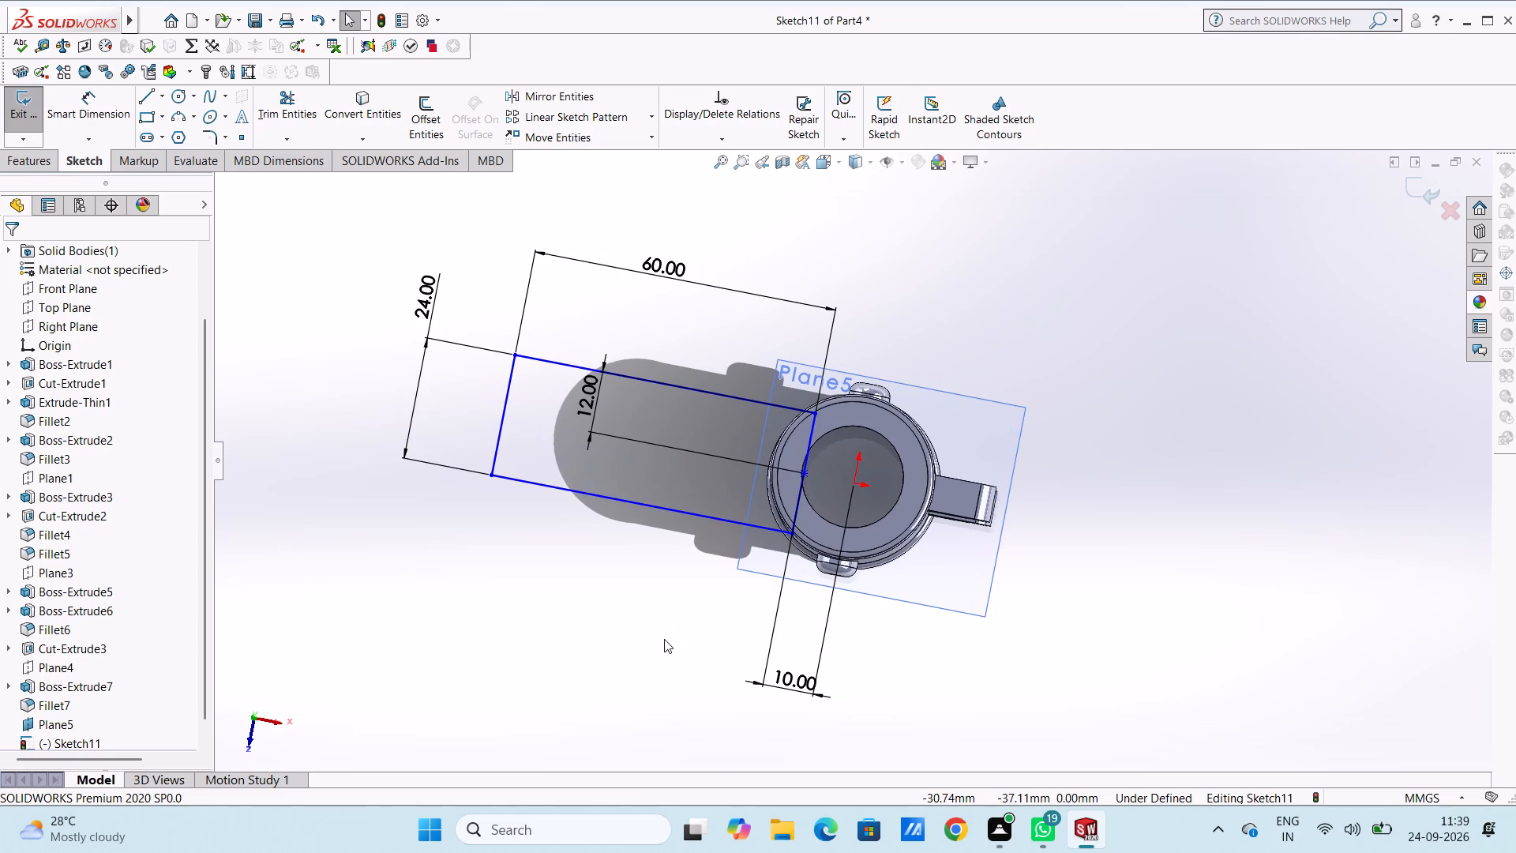
pyautogui.click(803, 473)
pyautogui.click(854, 484)
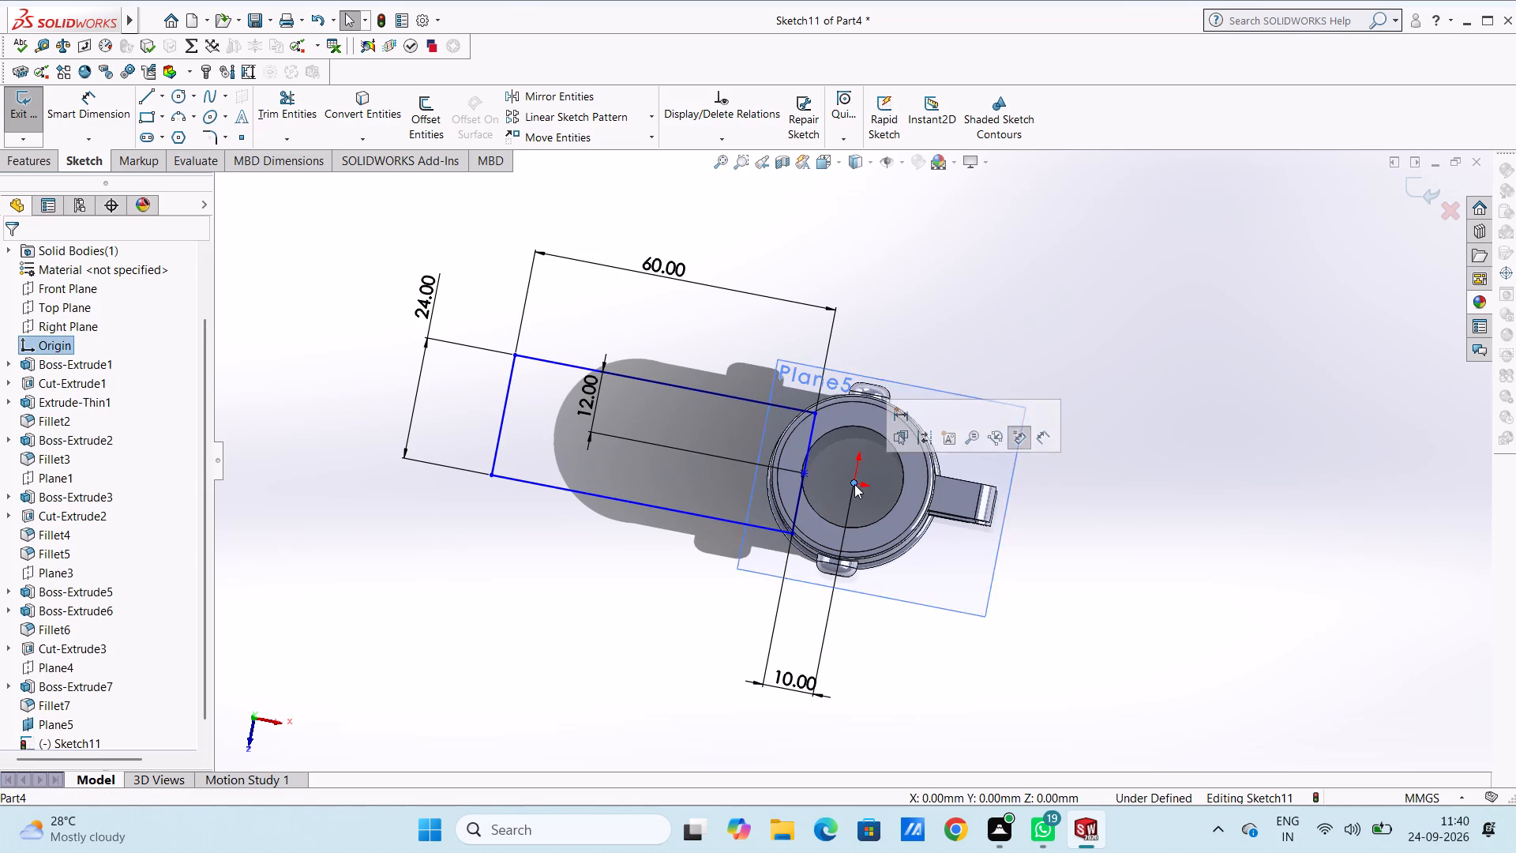
pyautogui.click(118, 118)
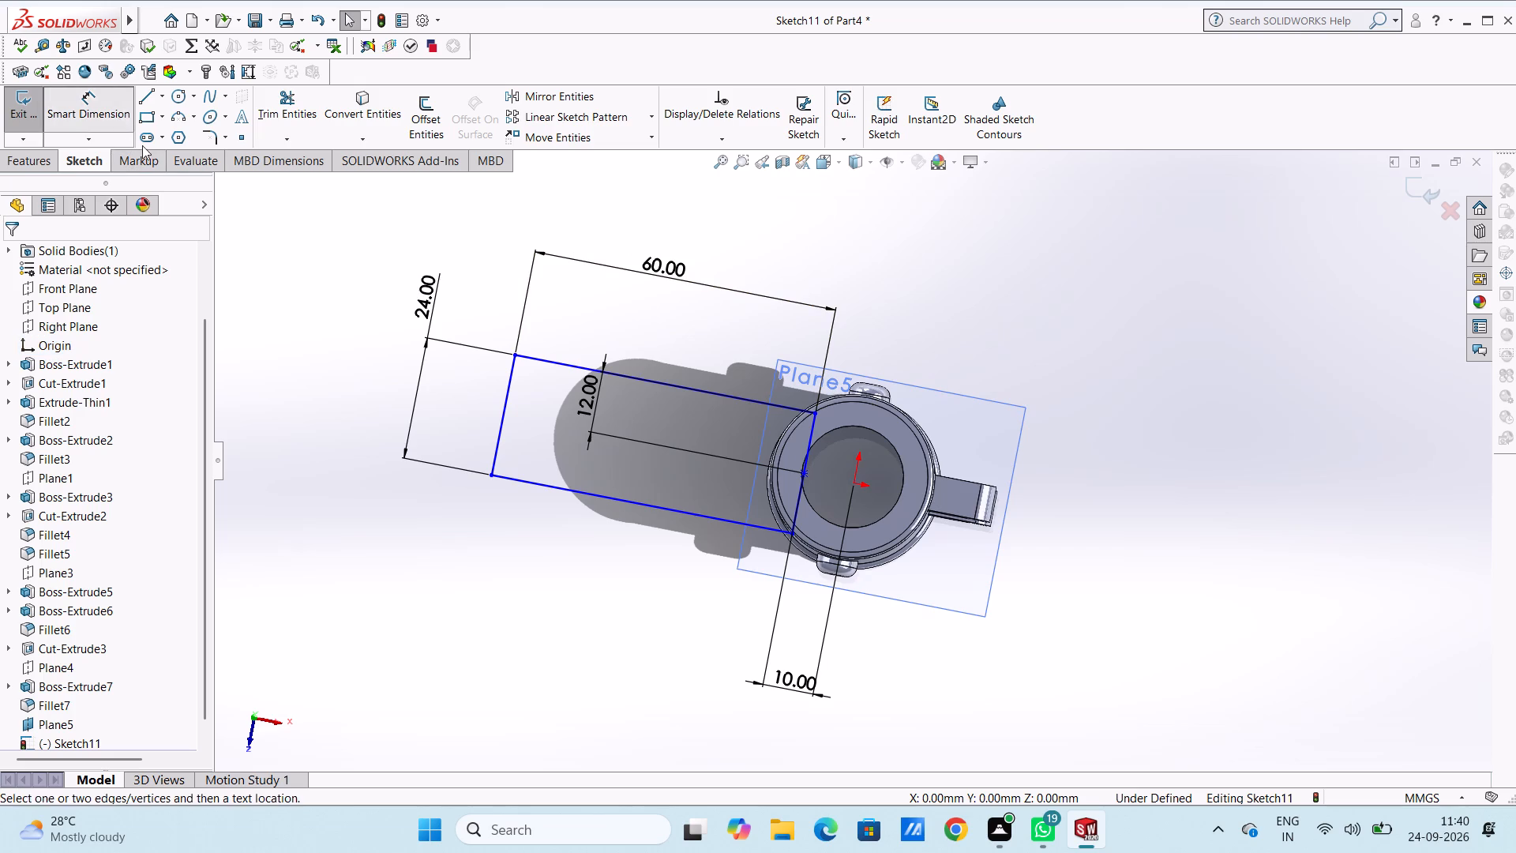
pyautogui.click(815, 411)
pyautogui.click(854, 486)
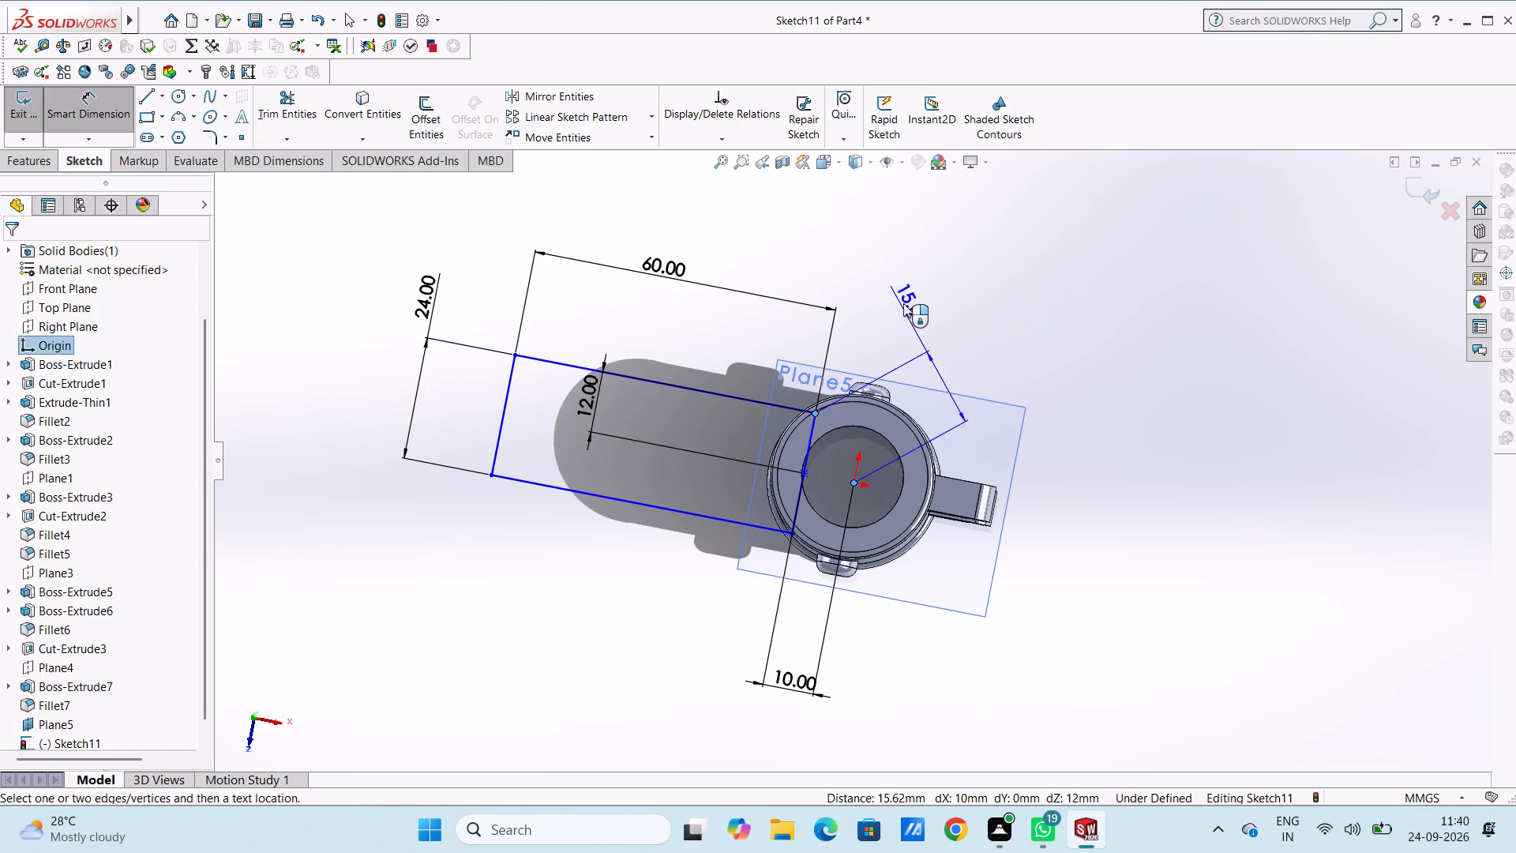
pyautogui.click(862, 232)
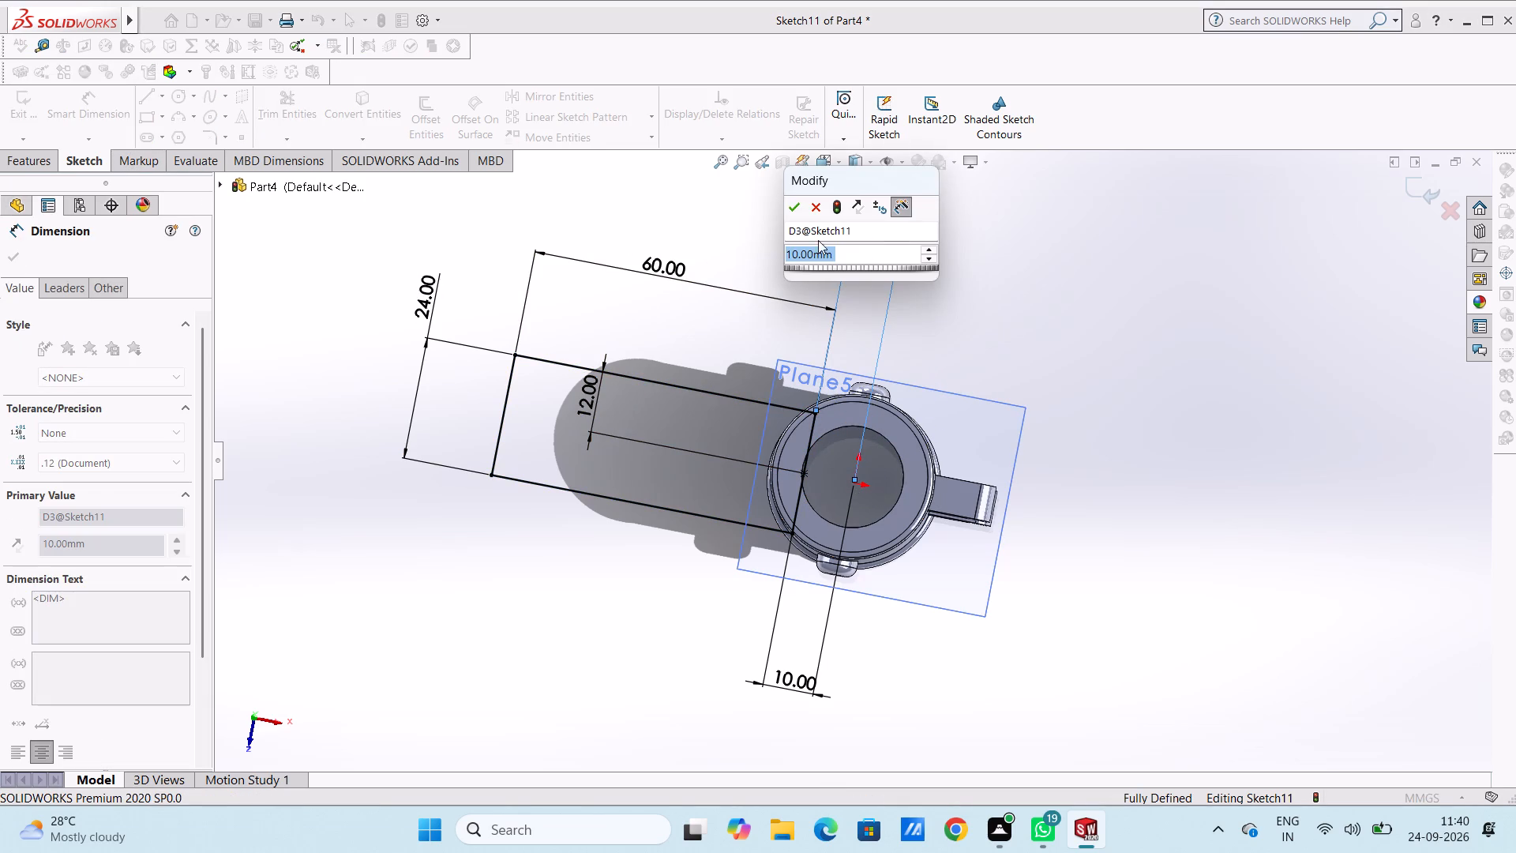
pyautogui.click(789, 211)
pyautogui.click(768, 224)
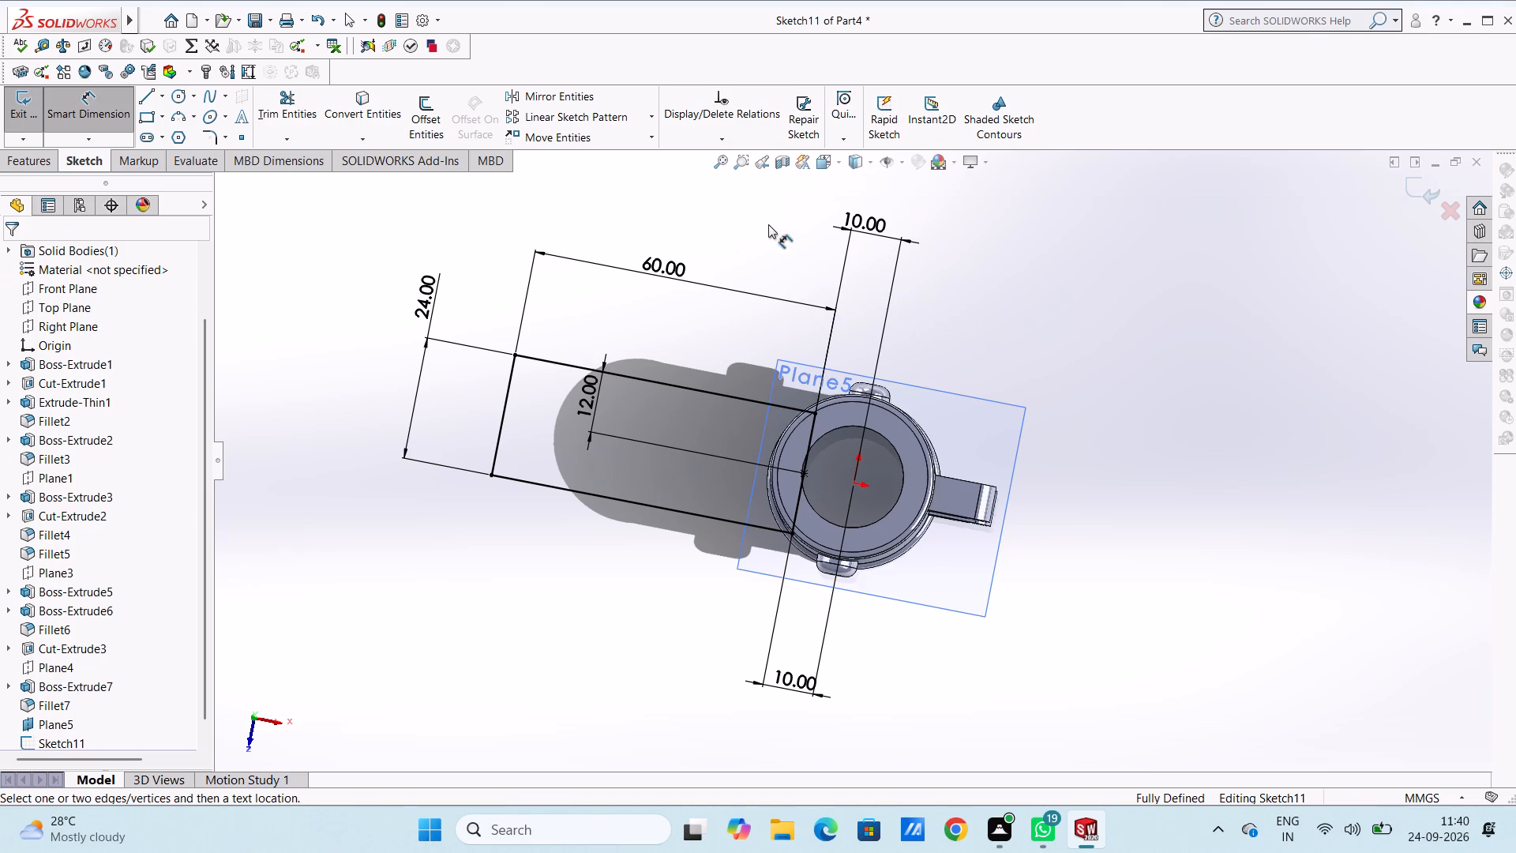
pyautogui.press('Escape')
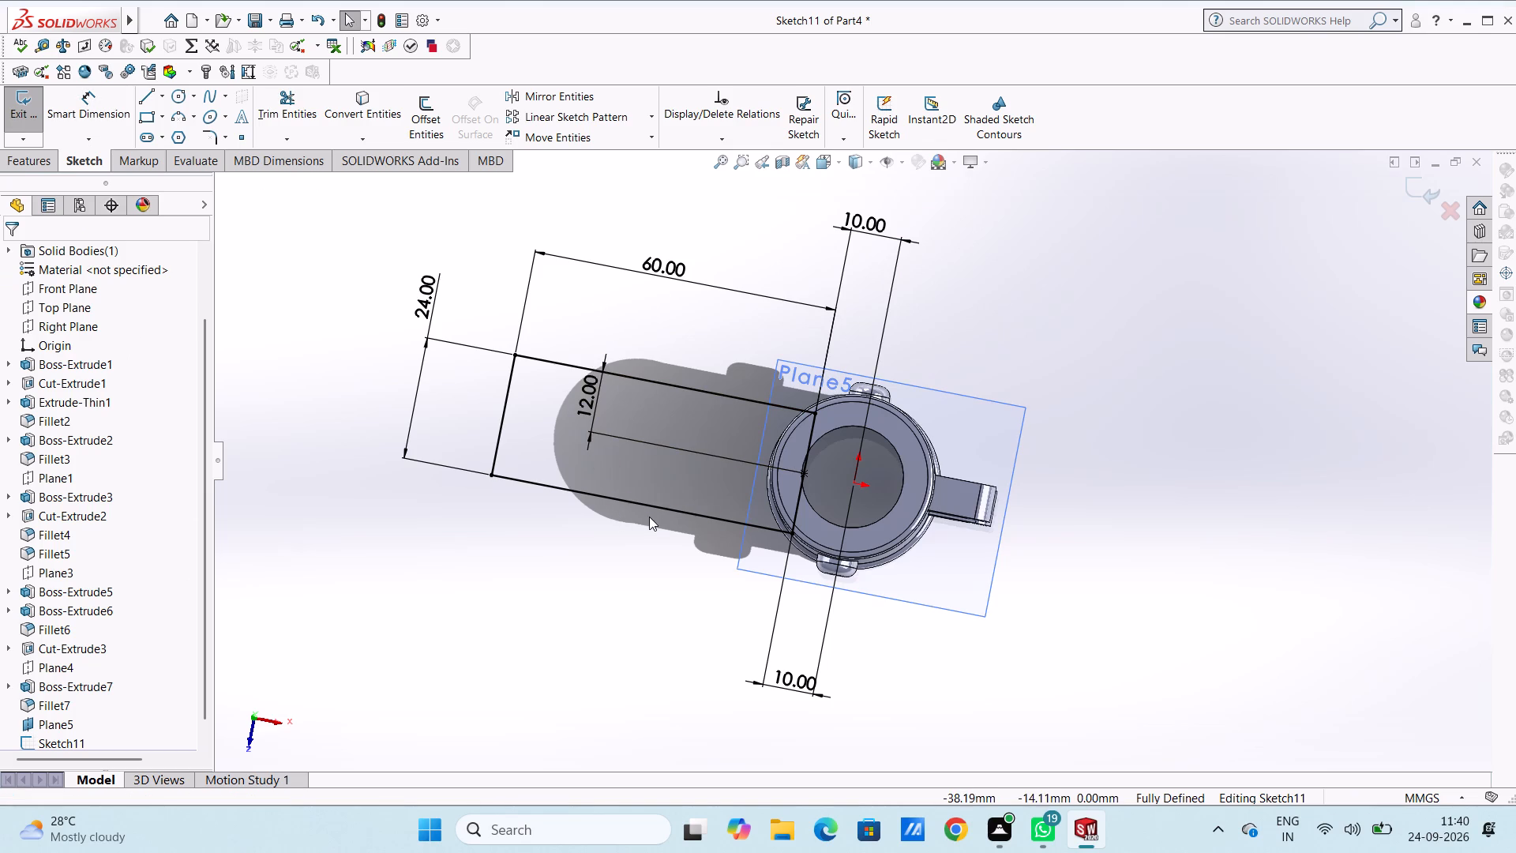
# Extrude the 60 by 24 mm rectangle region as a blind boss 2 mm upward from the sketch plane, merged with the tube.
pyautogui.moveTo(649, 517); pyautogui.dragTo(648, 384, button='middle')
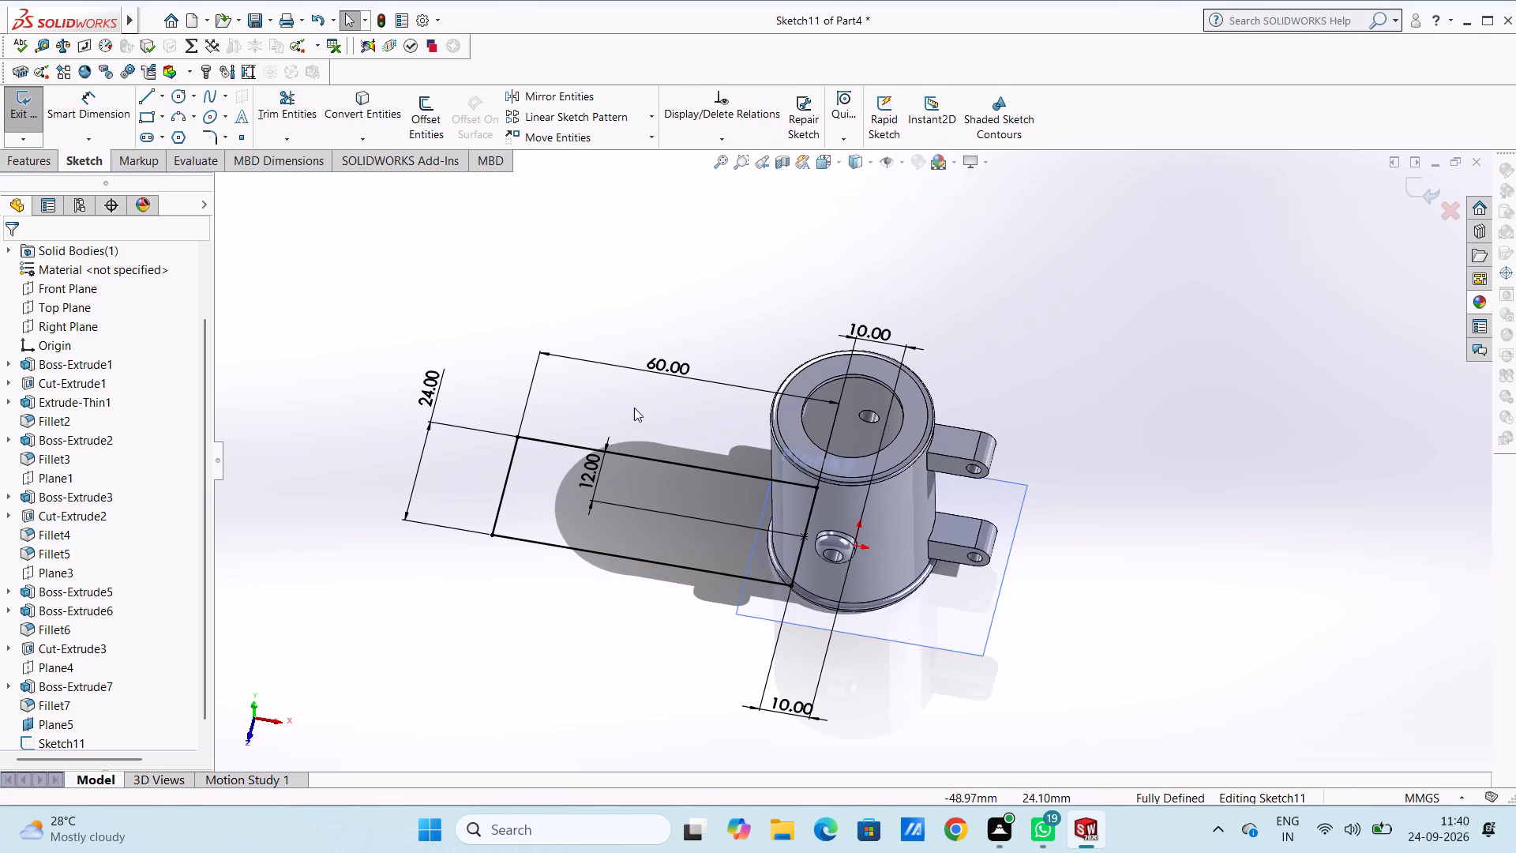
pyautogui.click(38, 167)
pyautogui.click(37, 104)
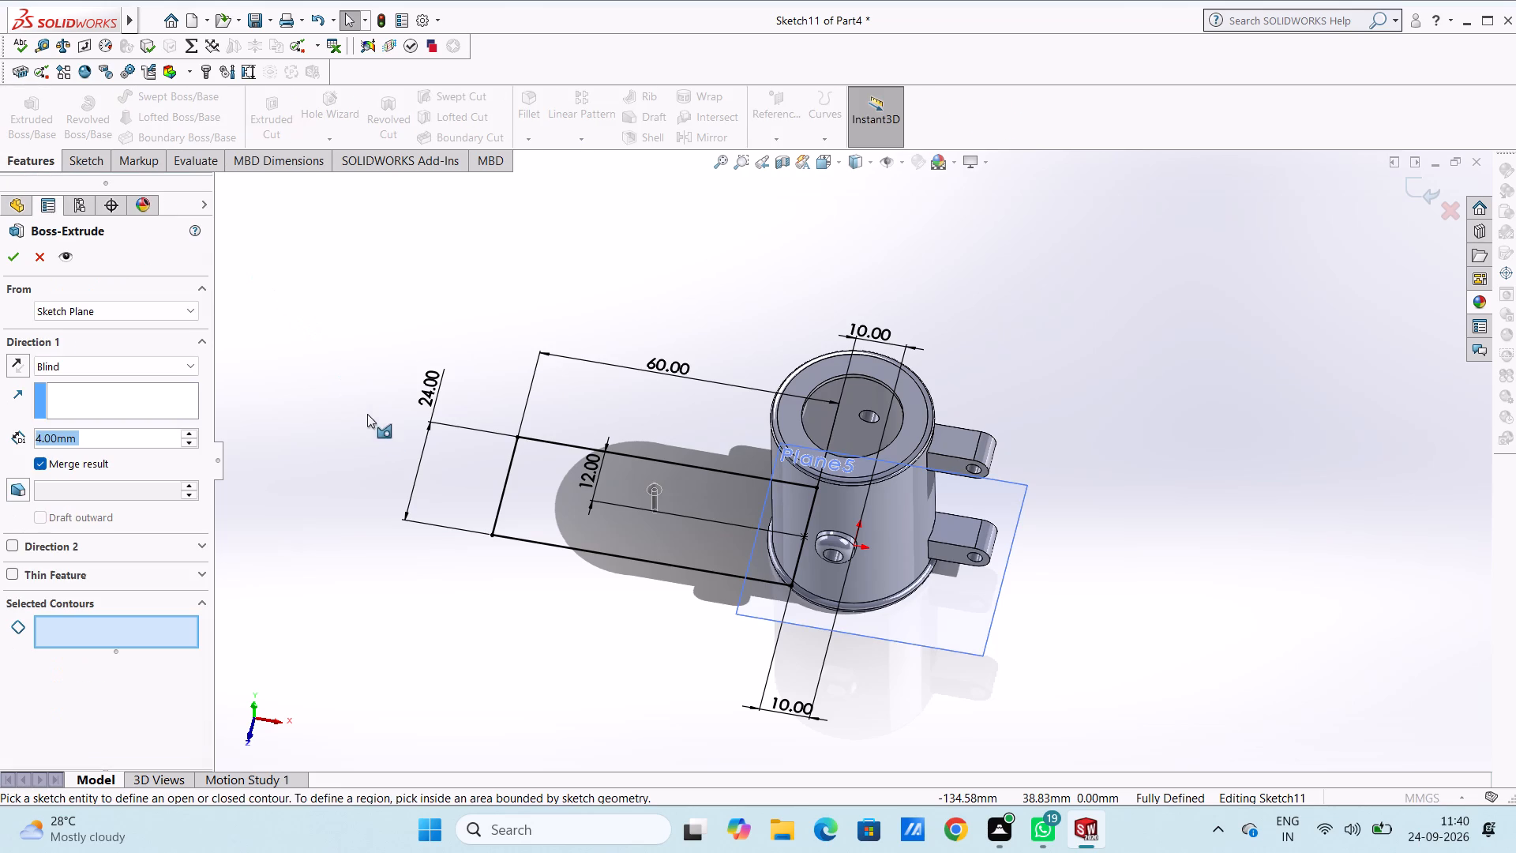
pyautogui.scroll(1, 381, 431)
pyautogui.moveTo(381, 431); pyautogui.dragTo(380, 356, button='middle')
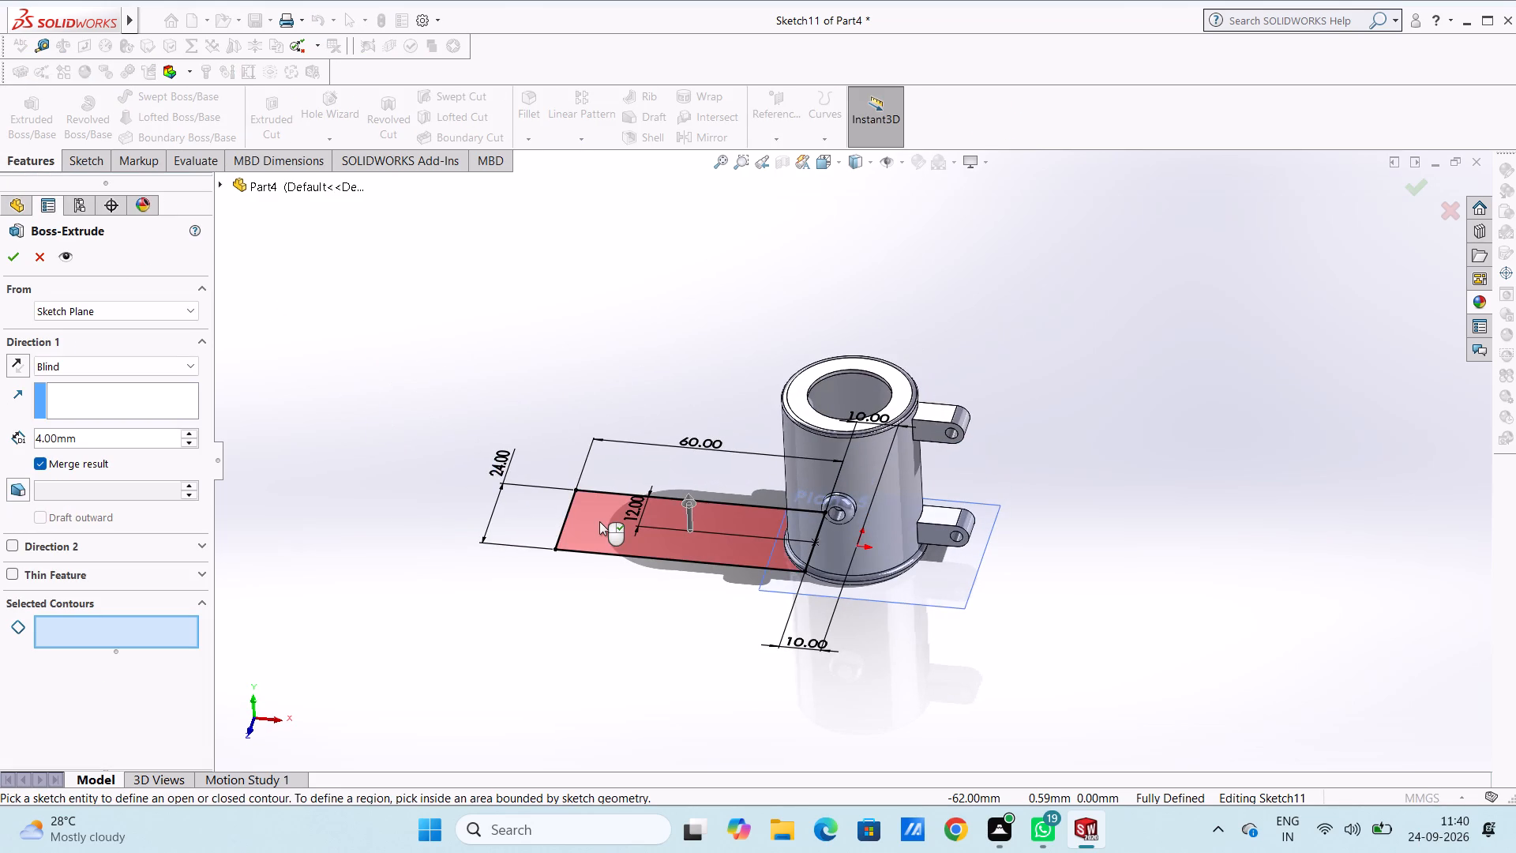
pyautogui.click(599, 521)
pyautogui.moveTo(597, 456); pyautogui.dragTo(600, 311, button='middle')
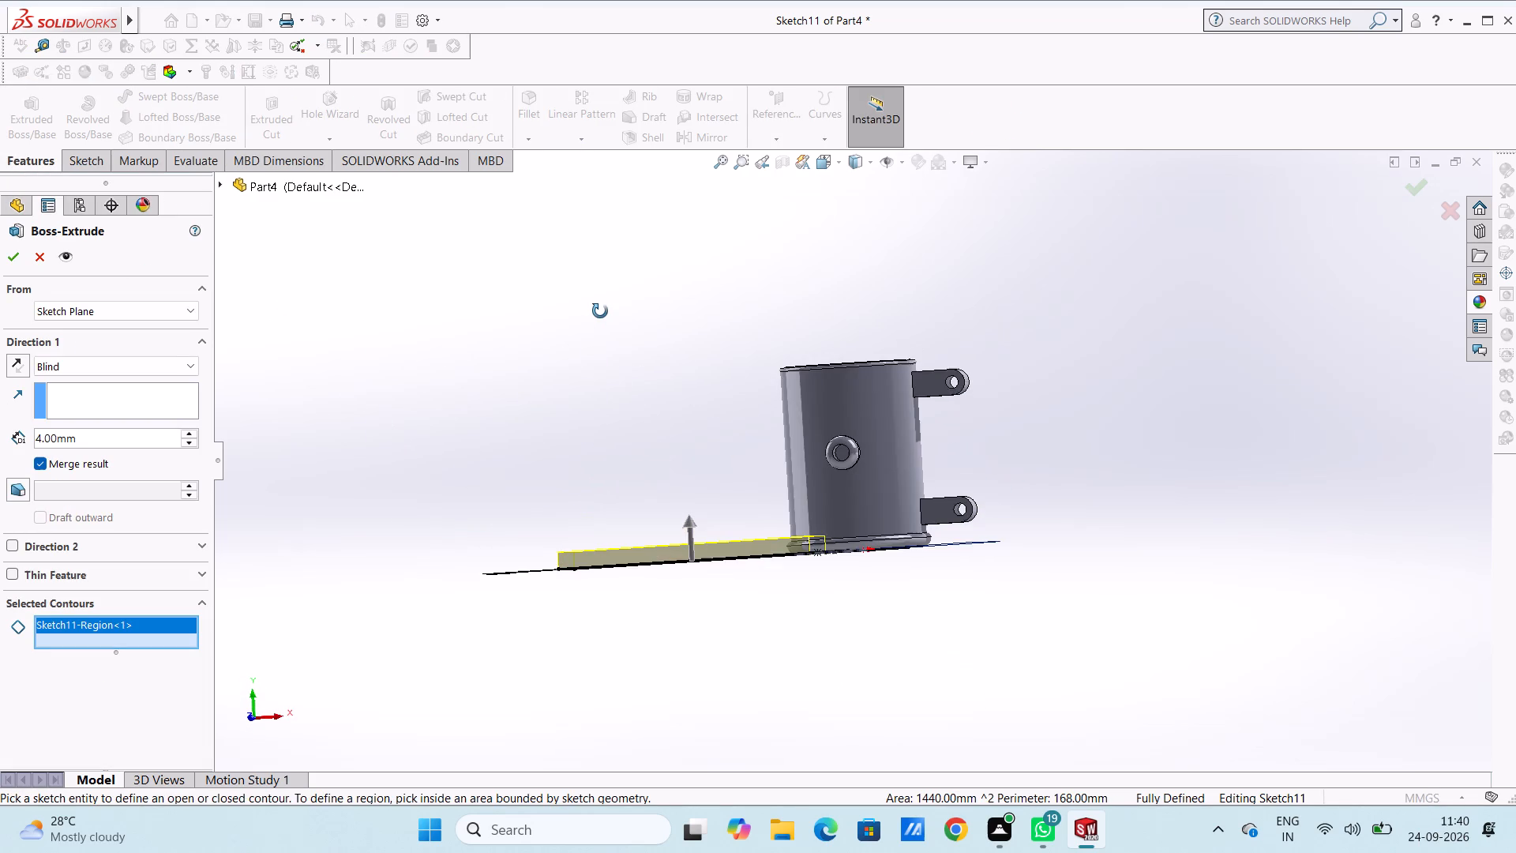
pyautogui.moveTo(600, 311); pyautogui.dragTo(632, 322, button='middle')
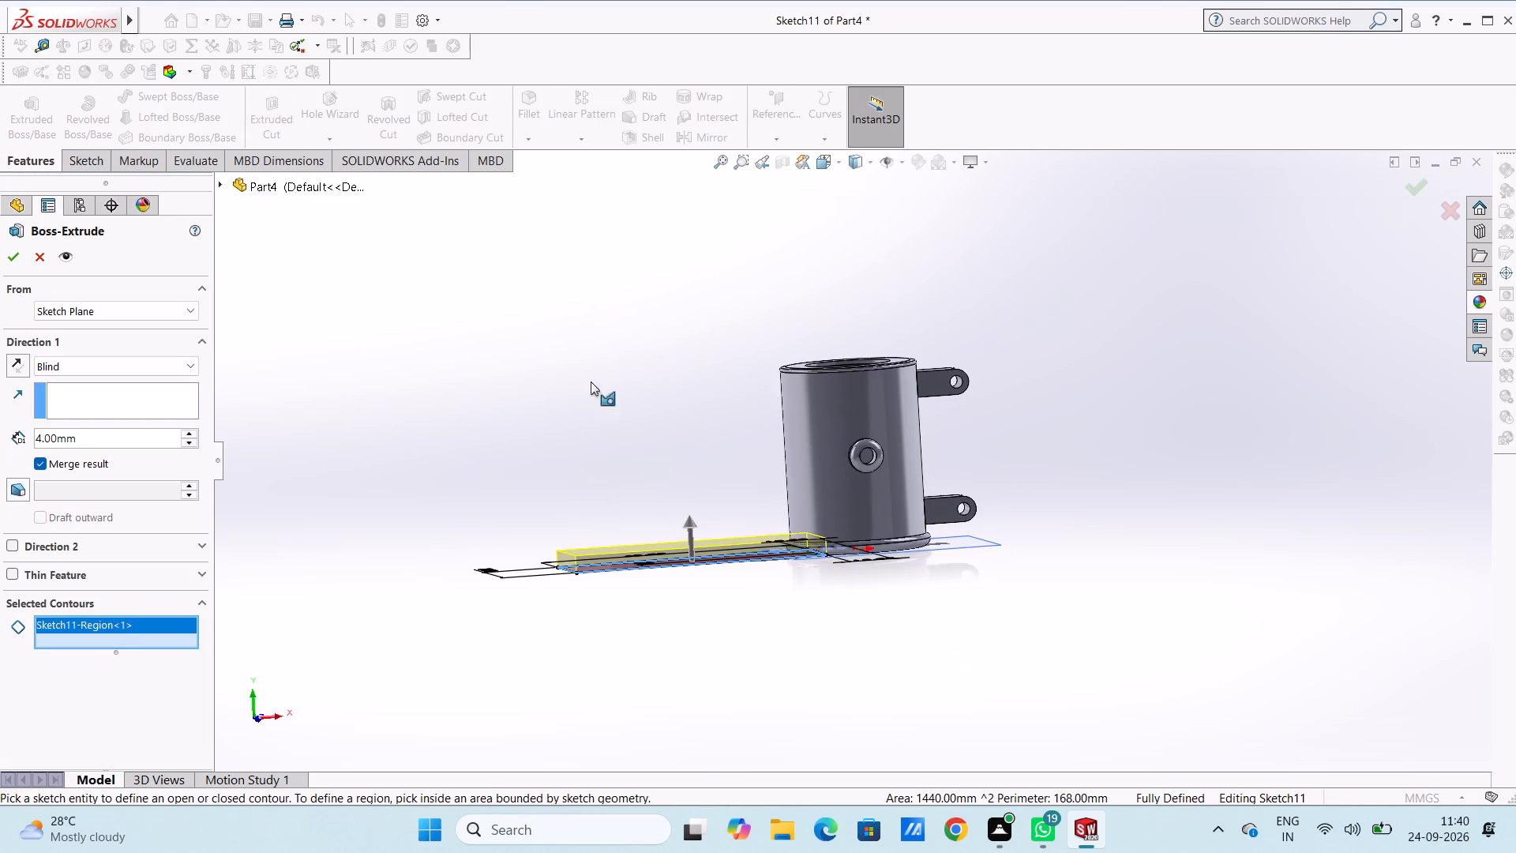
pyautogui.doubleClick(147, 435)
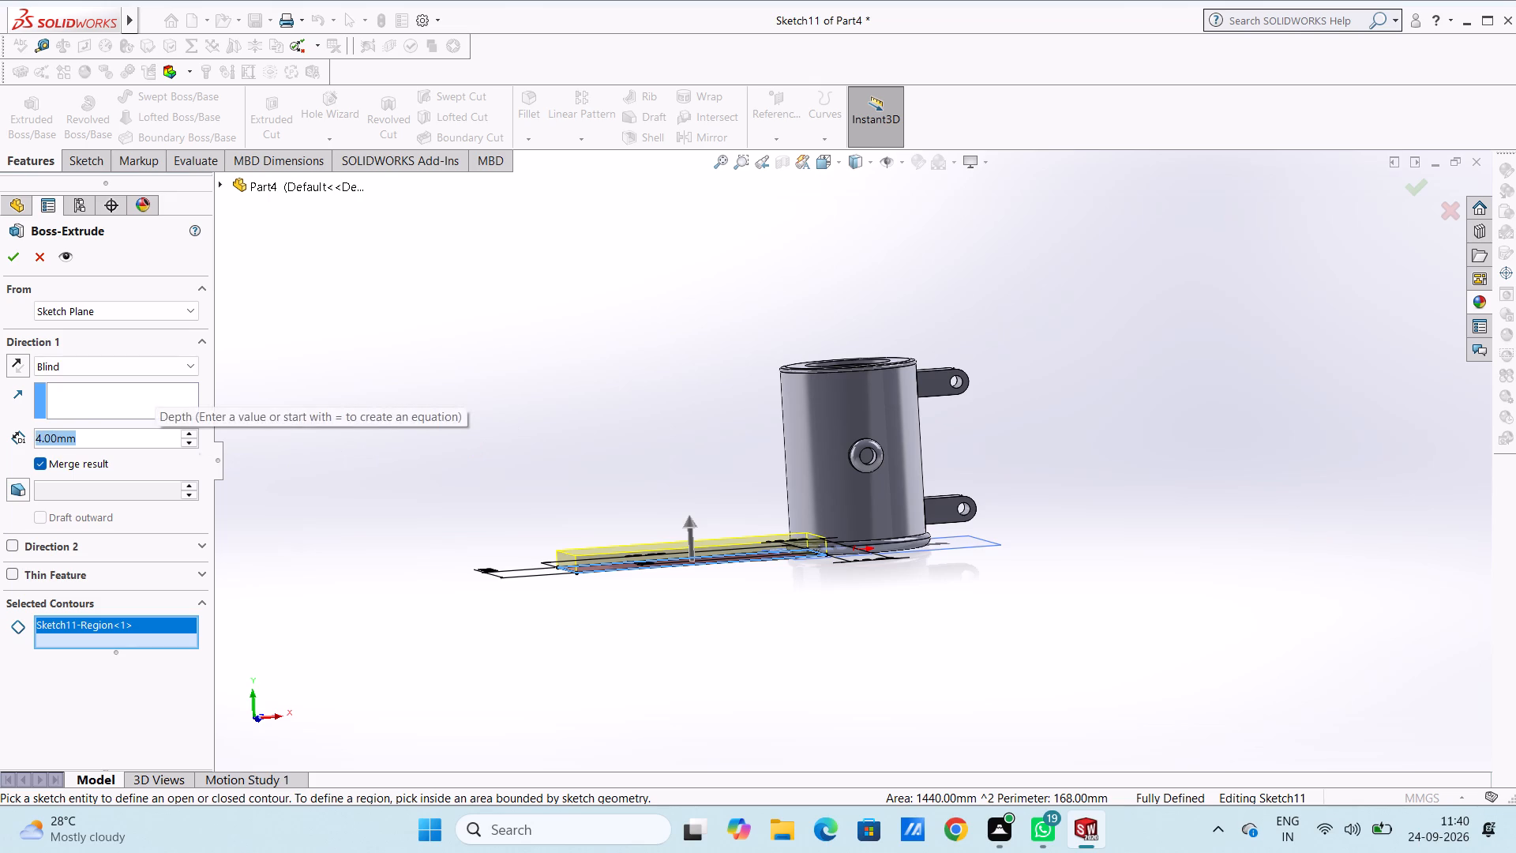
pyautogui.press('2')
pyautogui.press('Return')
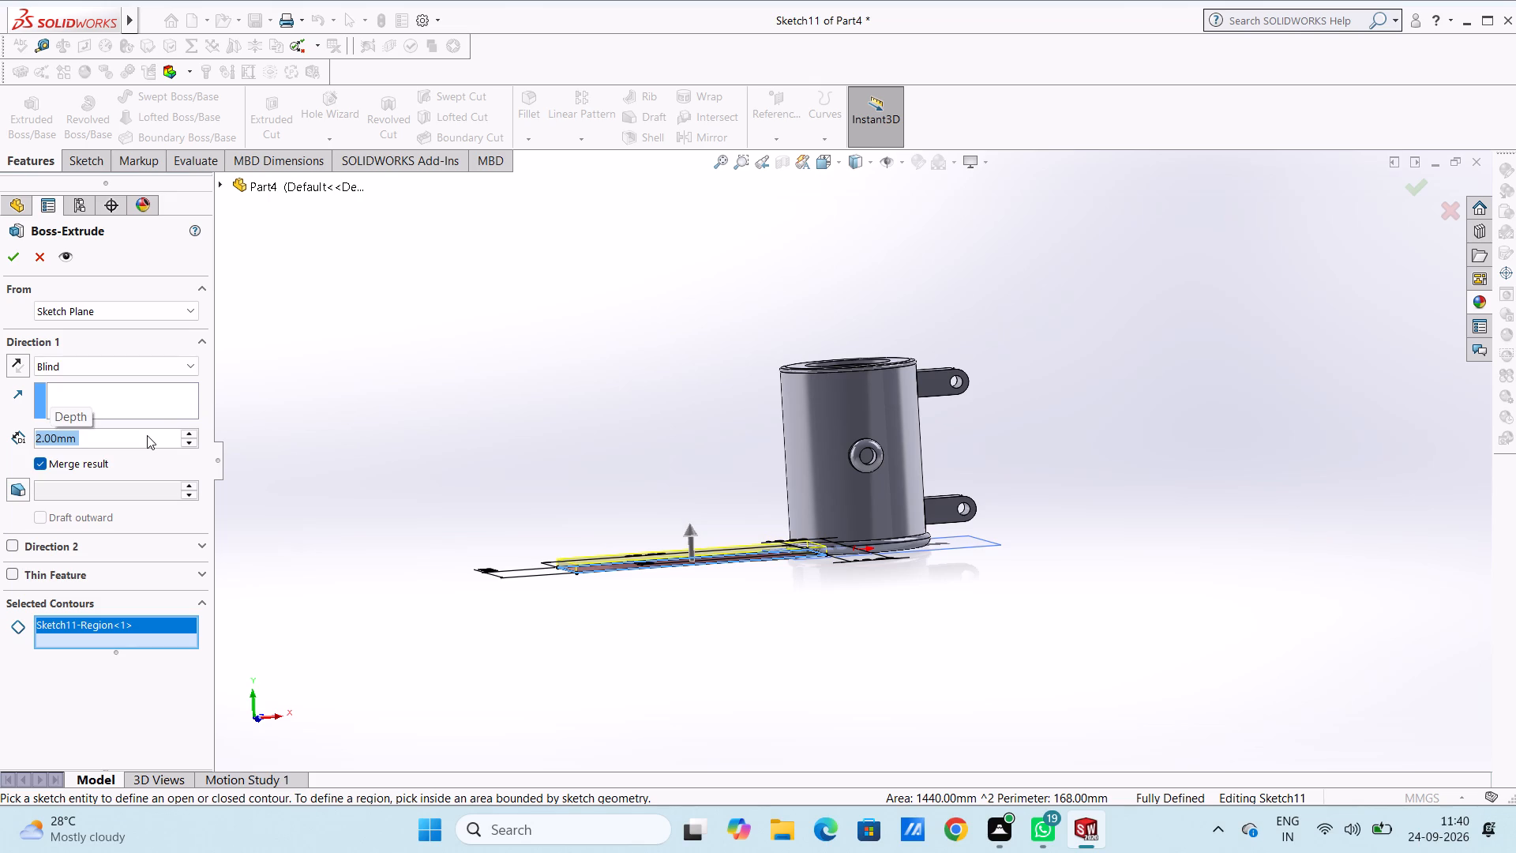
pyautogui.click(12, 253)
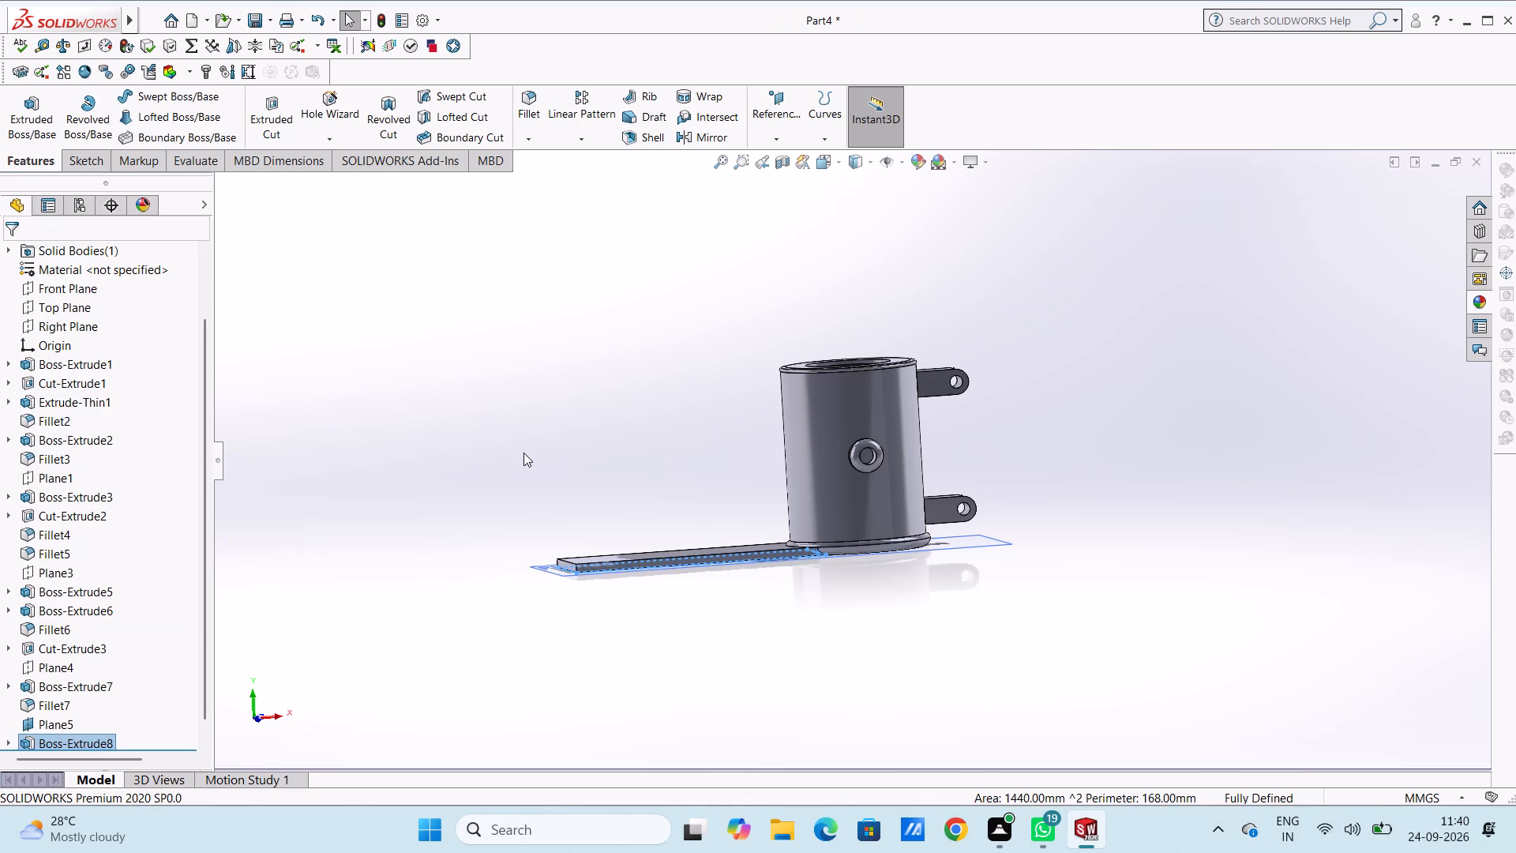
pyautogui.click(524, 453)
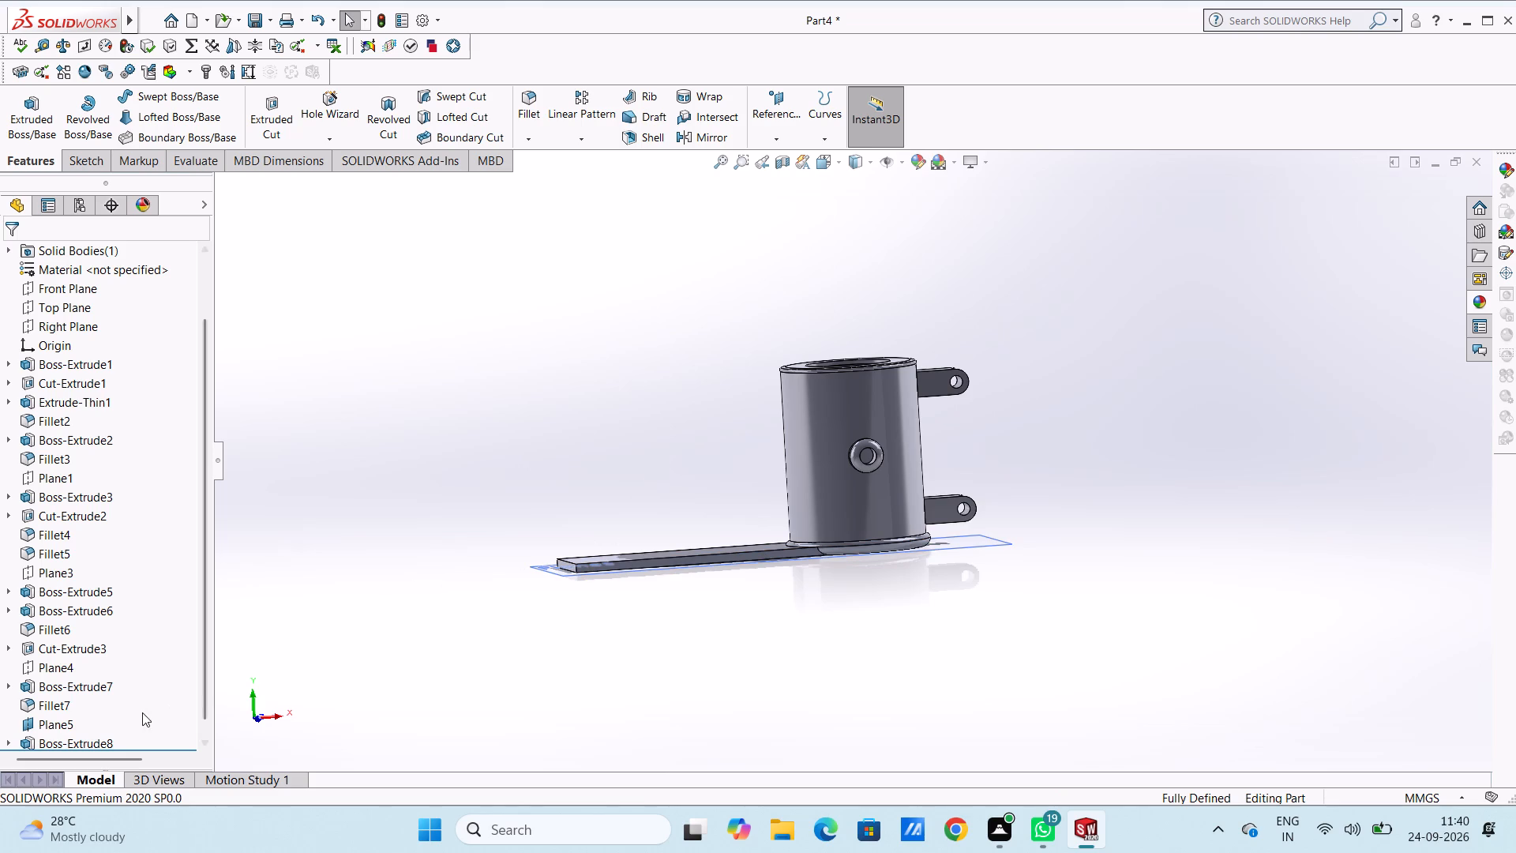
# Hide the base reference plane Plane5.
pyautogui.scroll(-1, 63, 723)
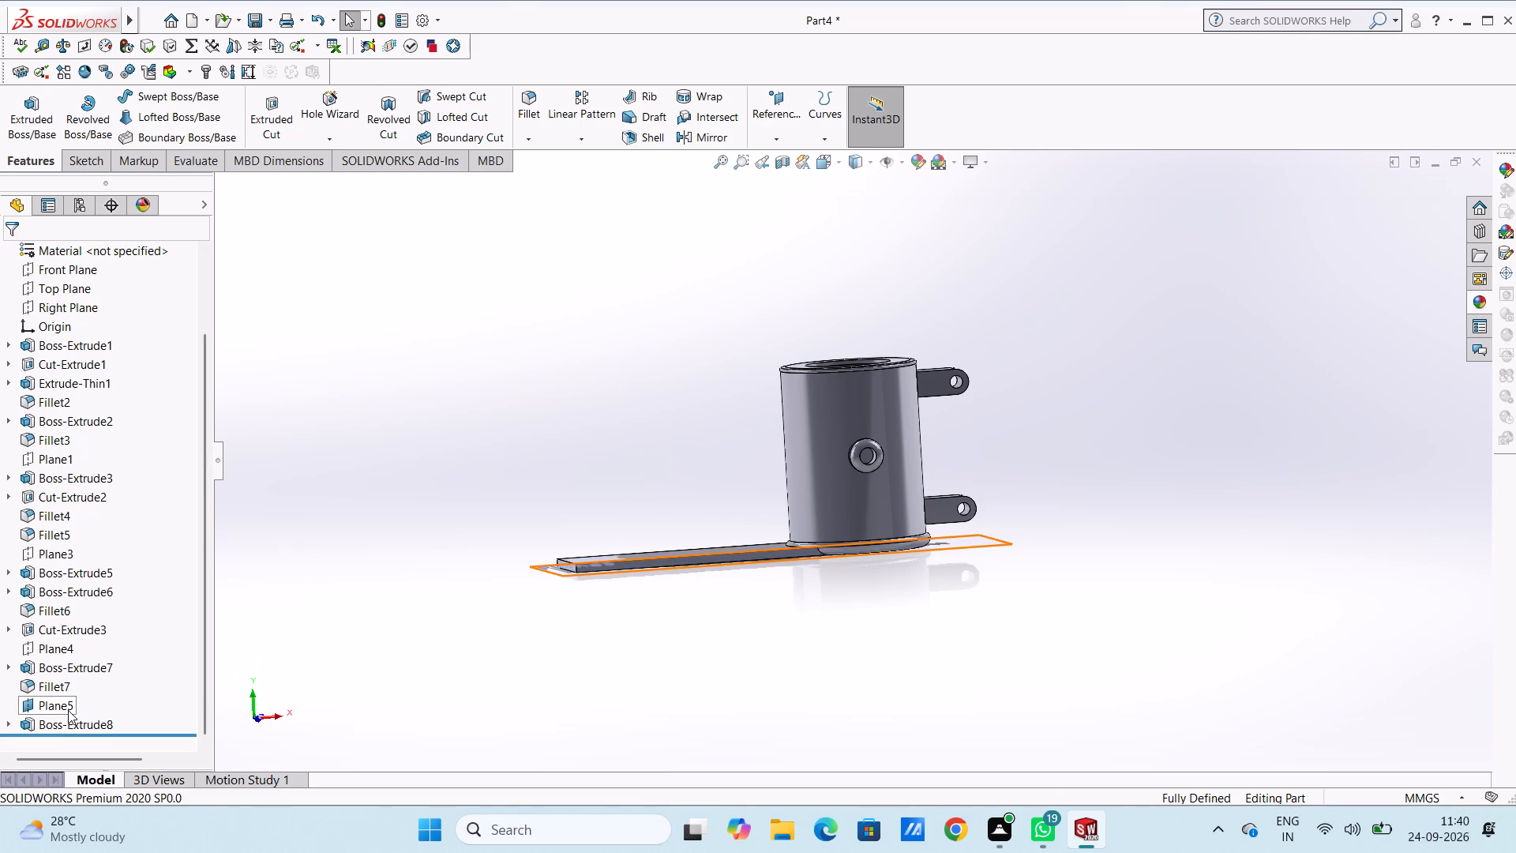
pyautogui.click(68, 710)
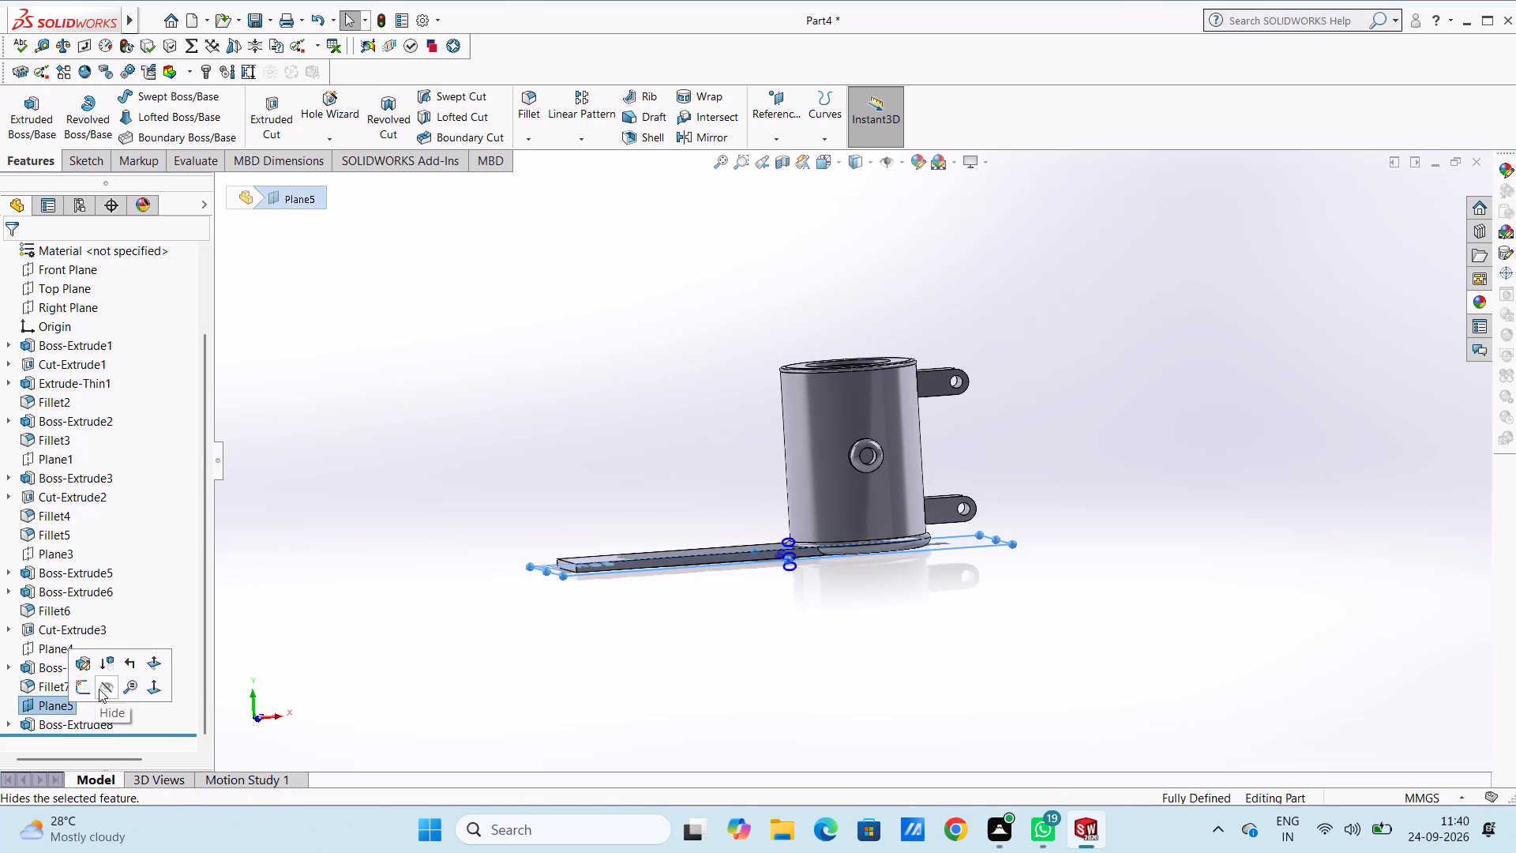
pyautogui.click(103, 686)
pyautogui.click(412, 663)
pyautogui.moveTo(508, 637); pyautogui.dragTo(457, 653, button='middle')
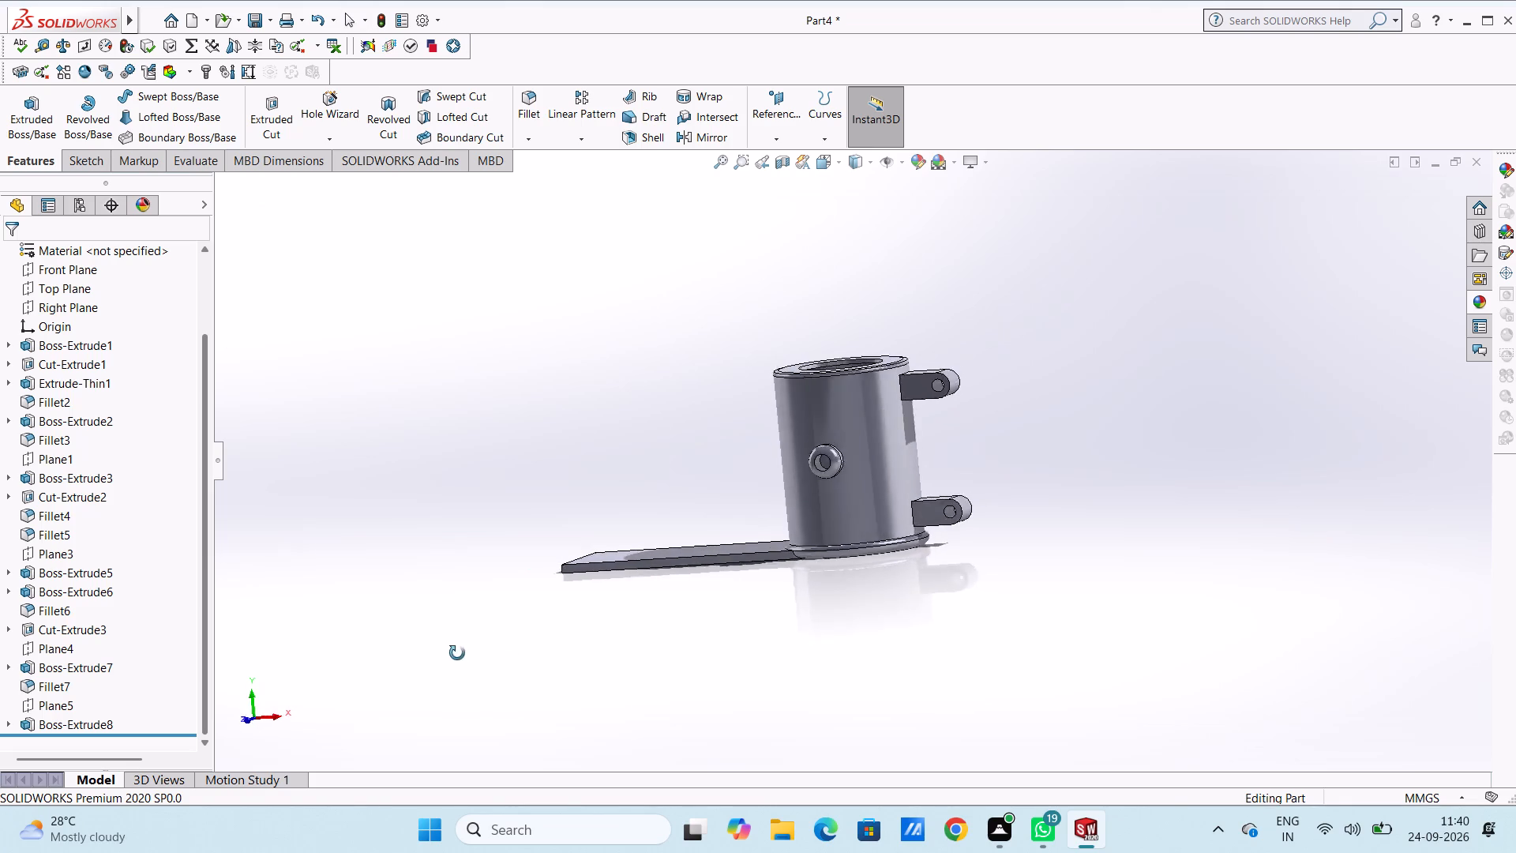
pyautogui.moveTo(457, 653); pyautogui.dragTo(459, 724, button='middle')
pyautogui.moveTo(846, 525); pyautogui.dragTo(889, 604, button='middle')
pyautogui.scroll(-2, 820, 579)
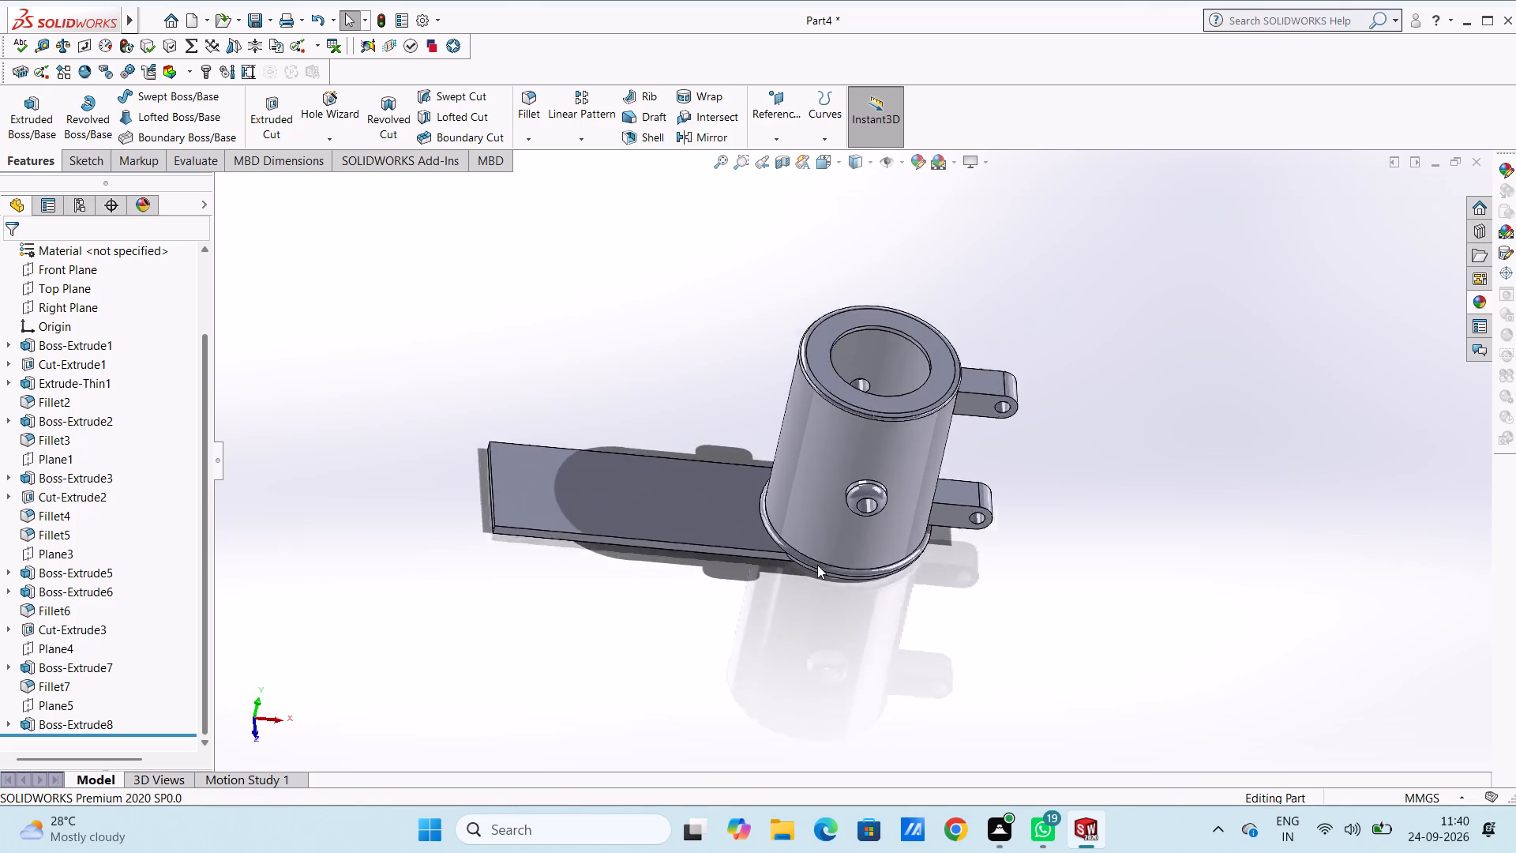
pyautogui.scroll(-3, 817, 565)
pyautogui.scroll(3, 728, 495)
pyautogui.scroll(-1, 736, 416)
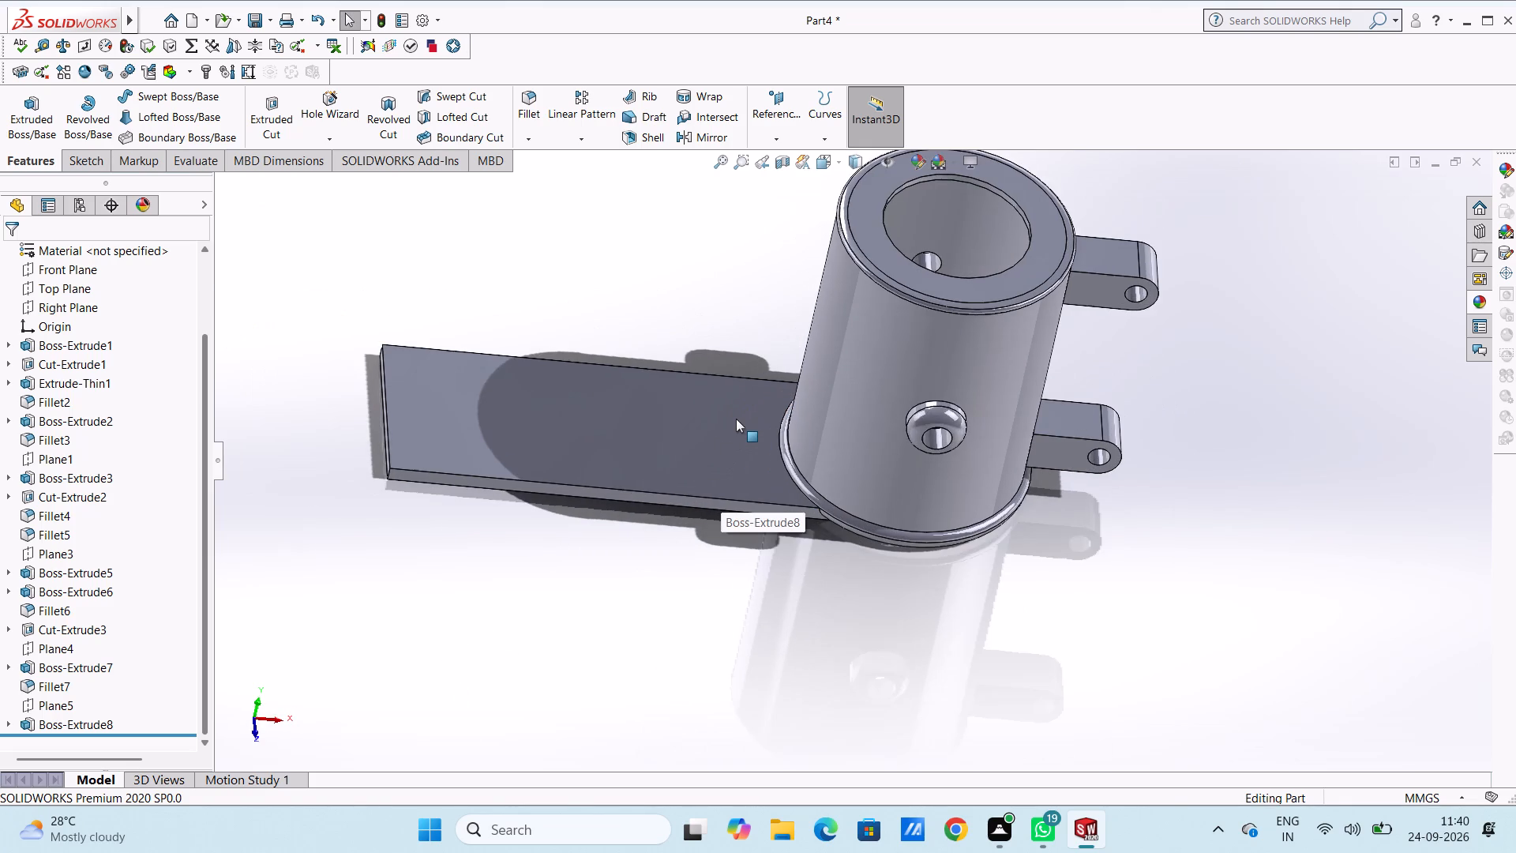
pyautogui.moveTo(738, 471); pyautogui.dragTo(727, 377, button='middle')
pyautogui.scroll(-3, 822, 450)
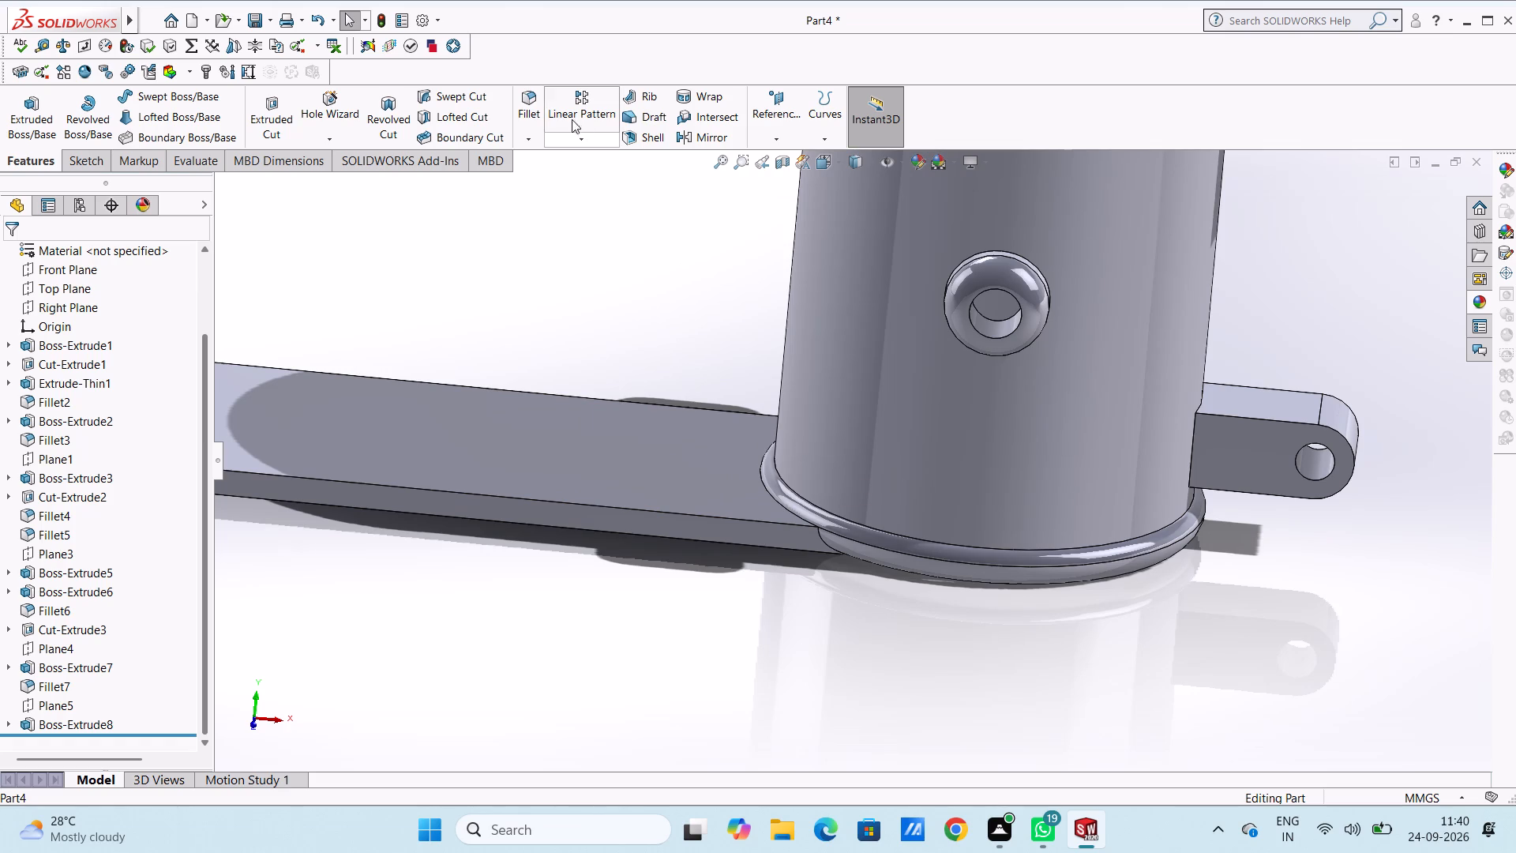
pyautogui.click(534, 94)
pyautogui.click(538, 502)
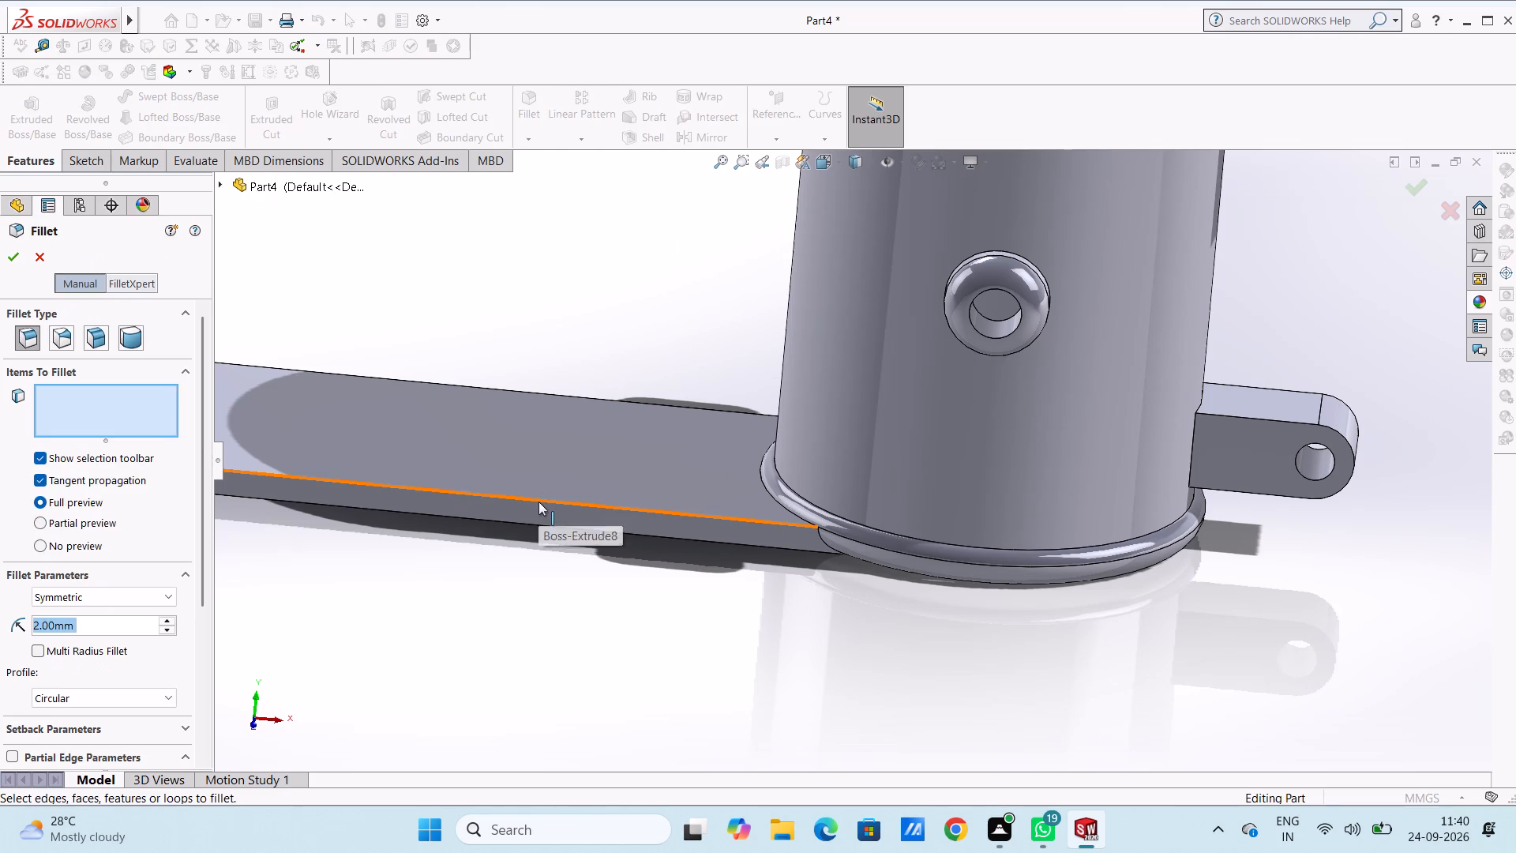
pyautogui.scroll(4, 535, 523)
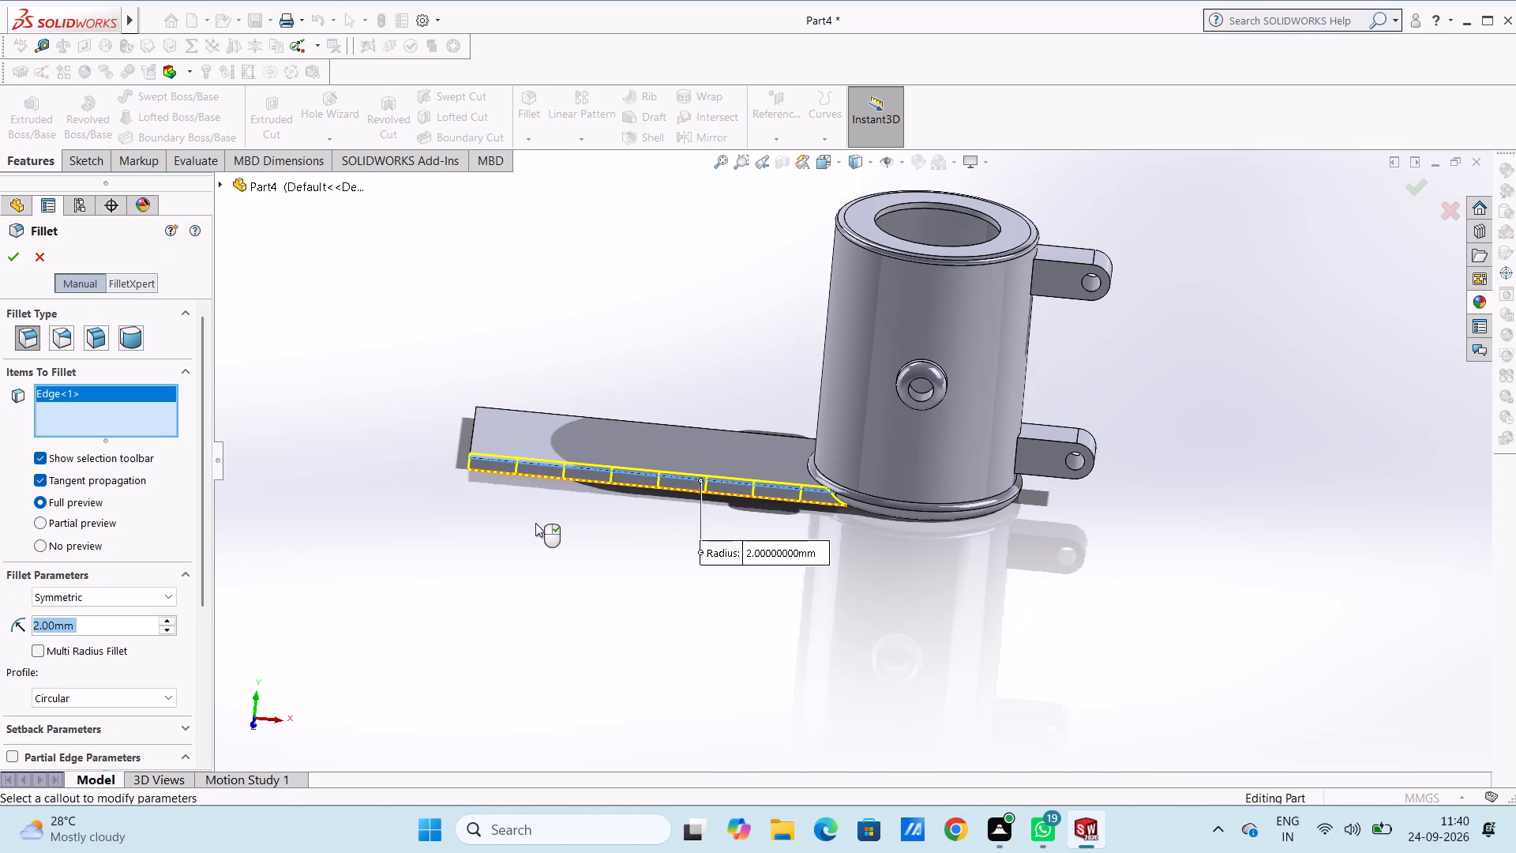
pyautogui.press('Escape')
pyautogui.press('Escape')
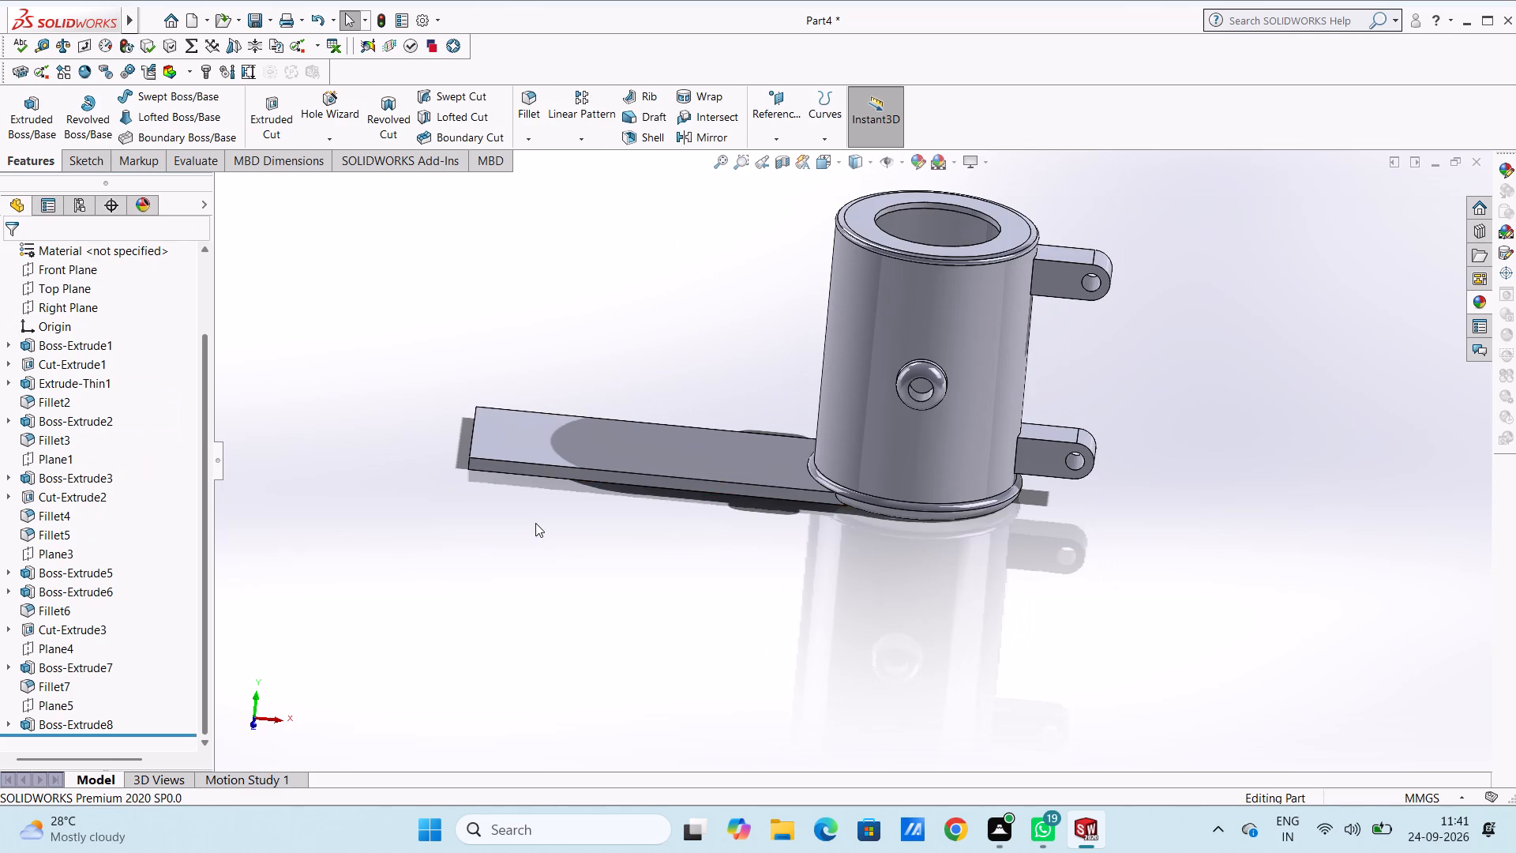
# Start a sketch on the base plate's long, thin front side face.
pyautogui.hotkey('ctrl', '1')
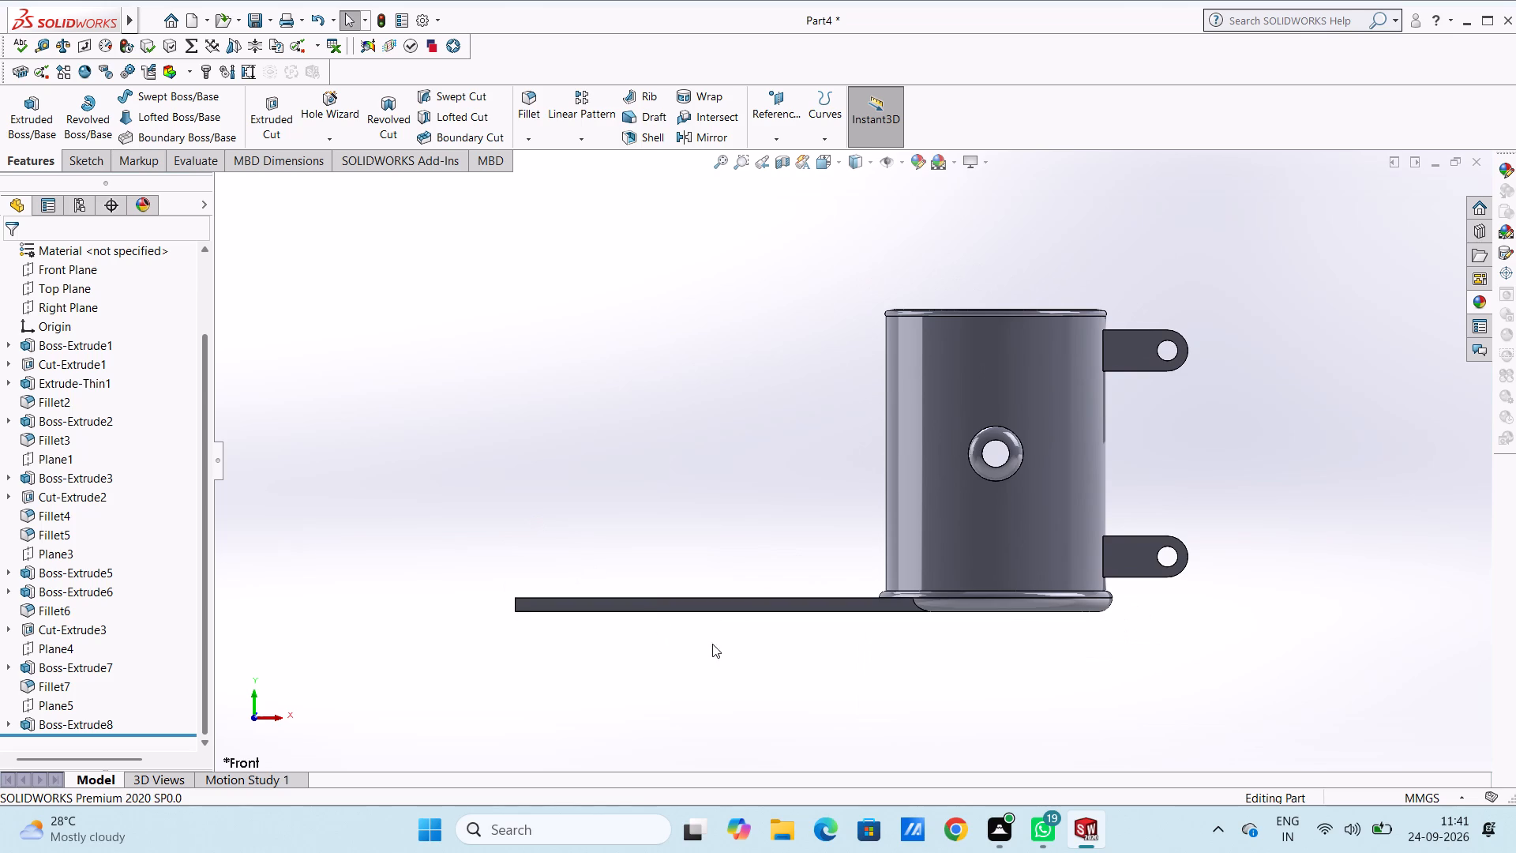
pyautogui.scroll(-1, 730, 651)
pyautogui.moveTo(779, 623); pyautogui.dragTo(753, 570, button='middle')
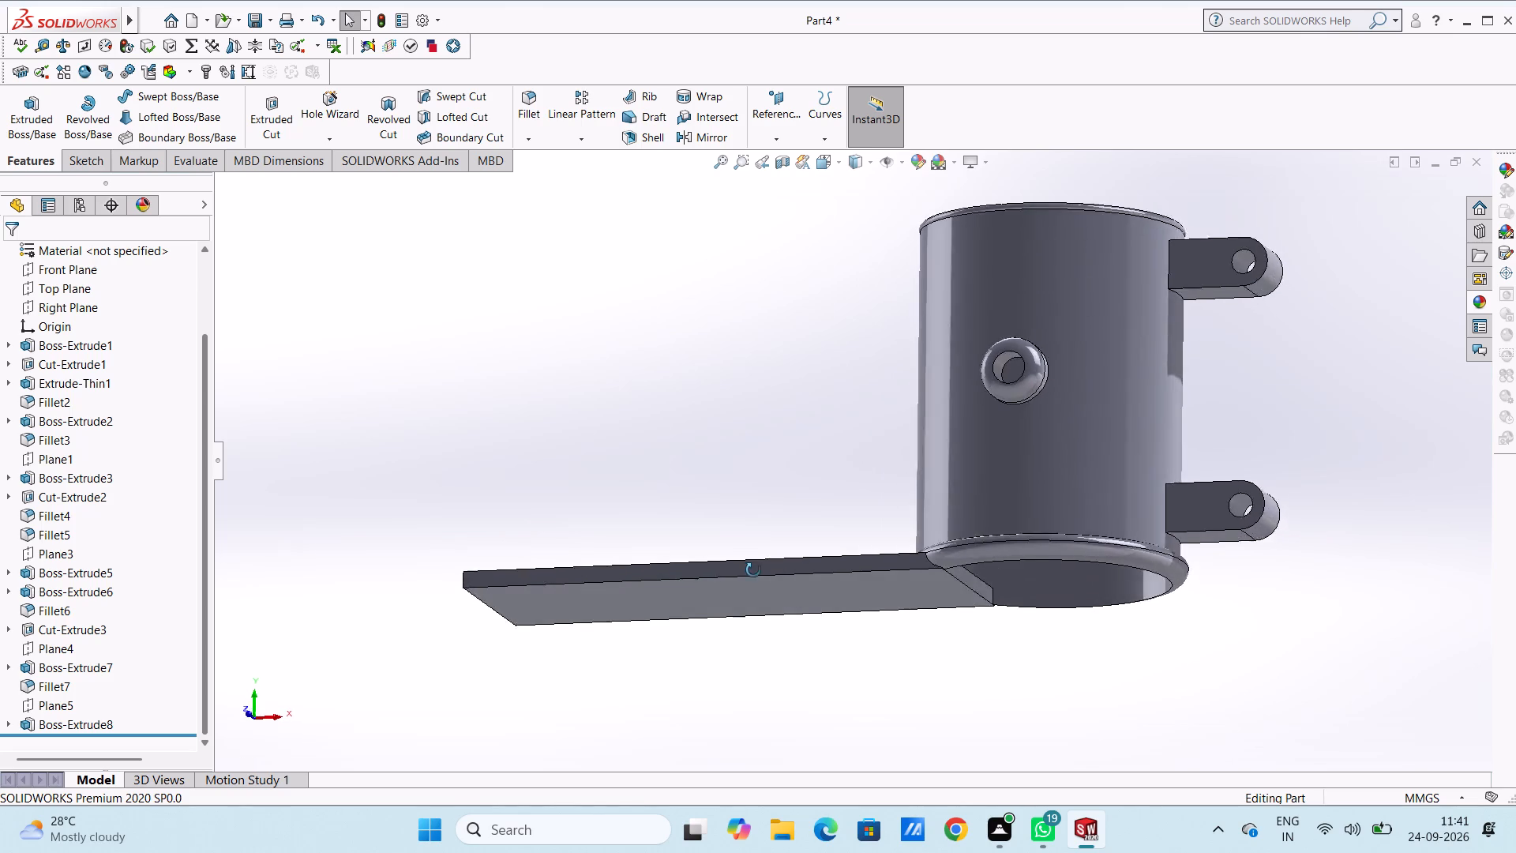
pyautogui.moveTo(753, 570); pyautogui.dragTo(778, 573, button='middle')
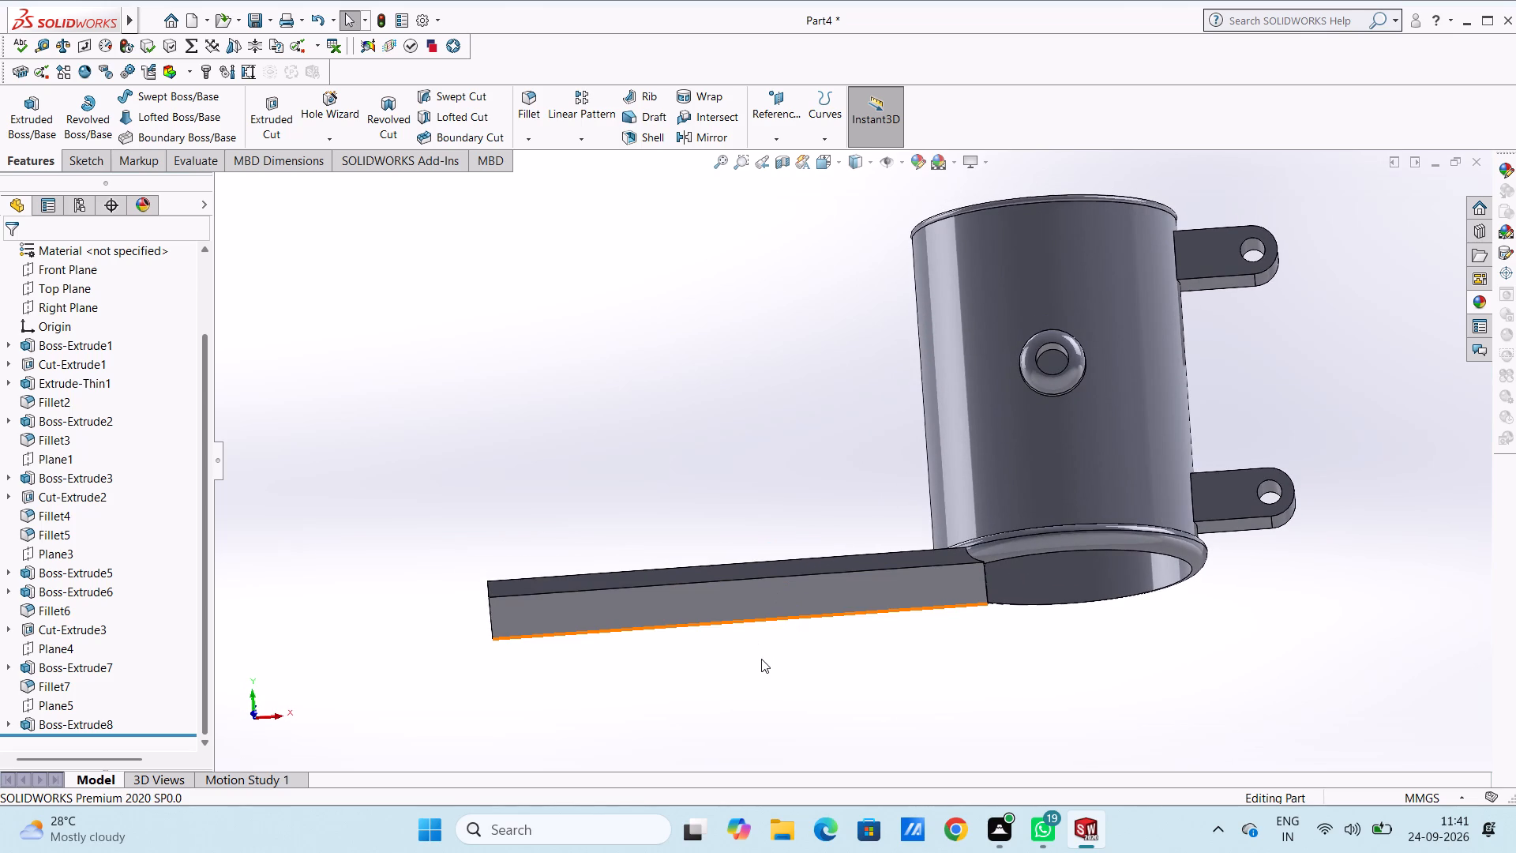
pyautogui.hotkey('ctrl', '1')
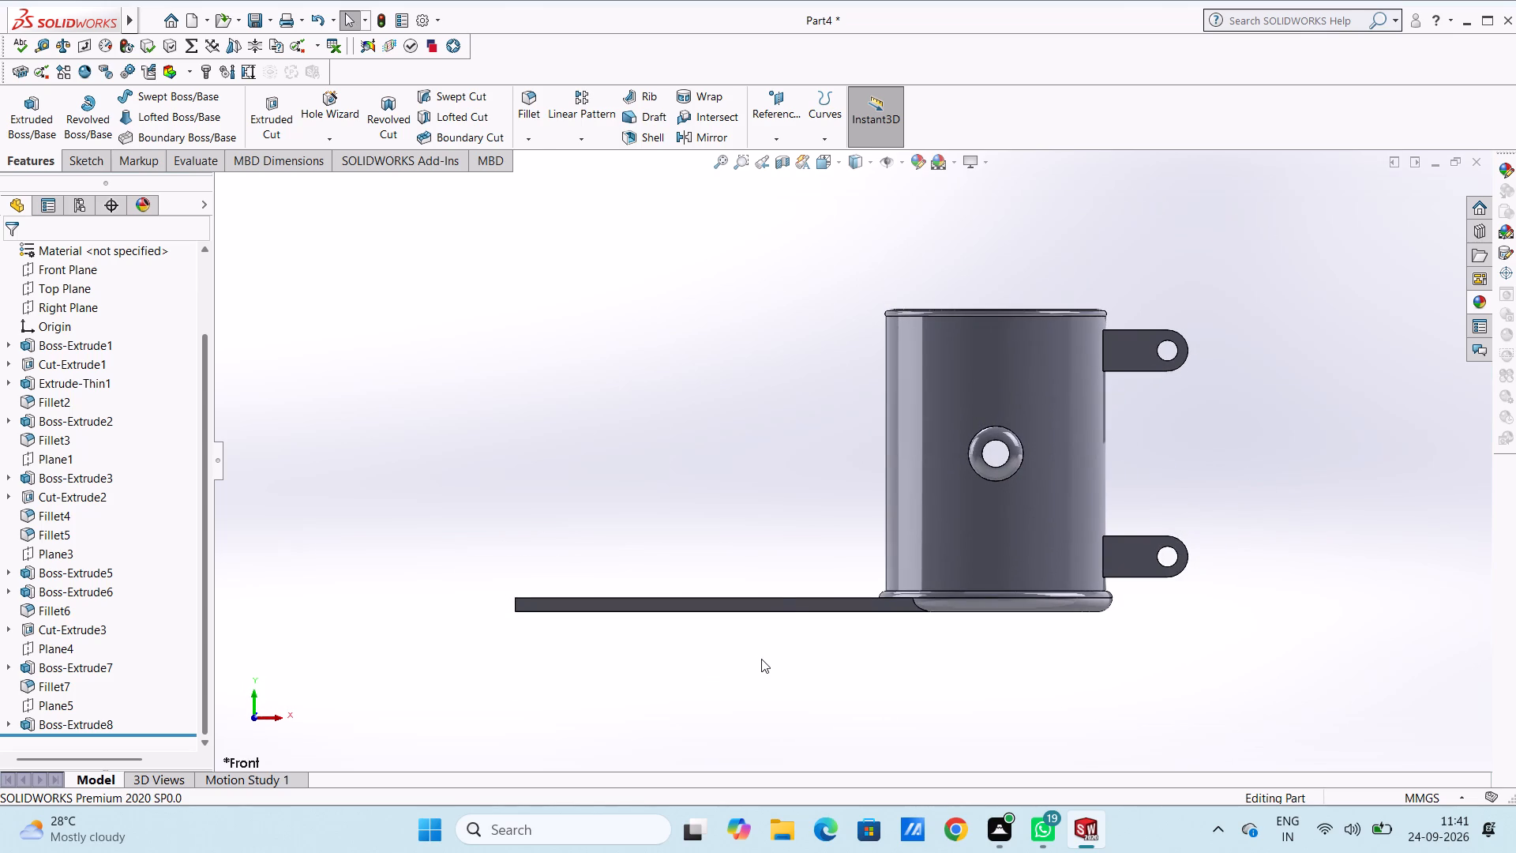
pyautogui.scroll(-5, 775, 595)
pyautogui.scroll(4, 644, 556)
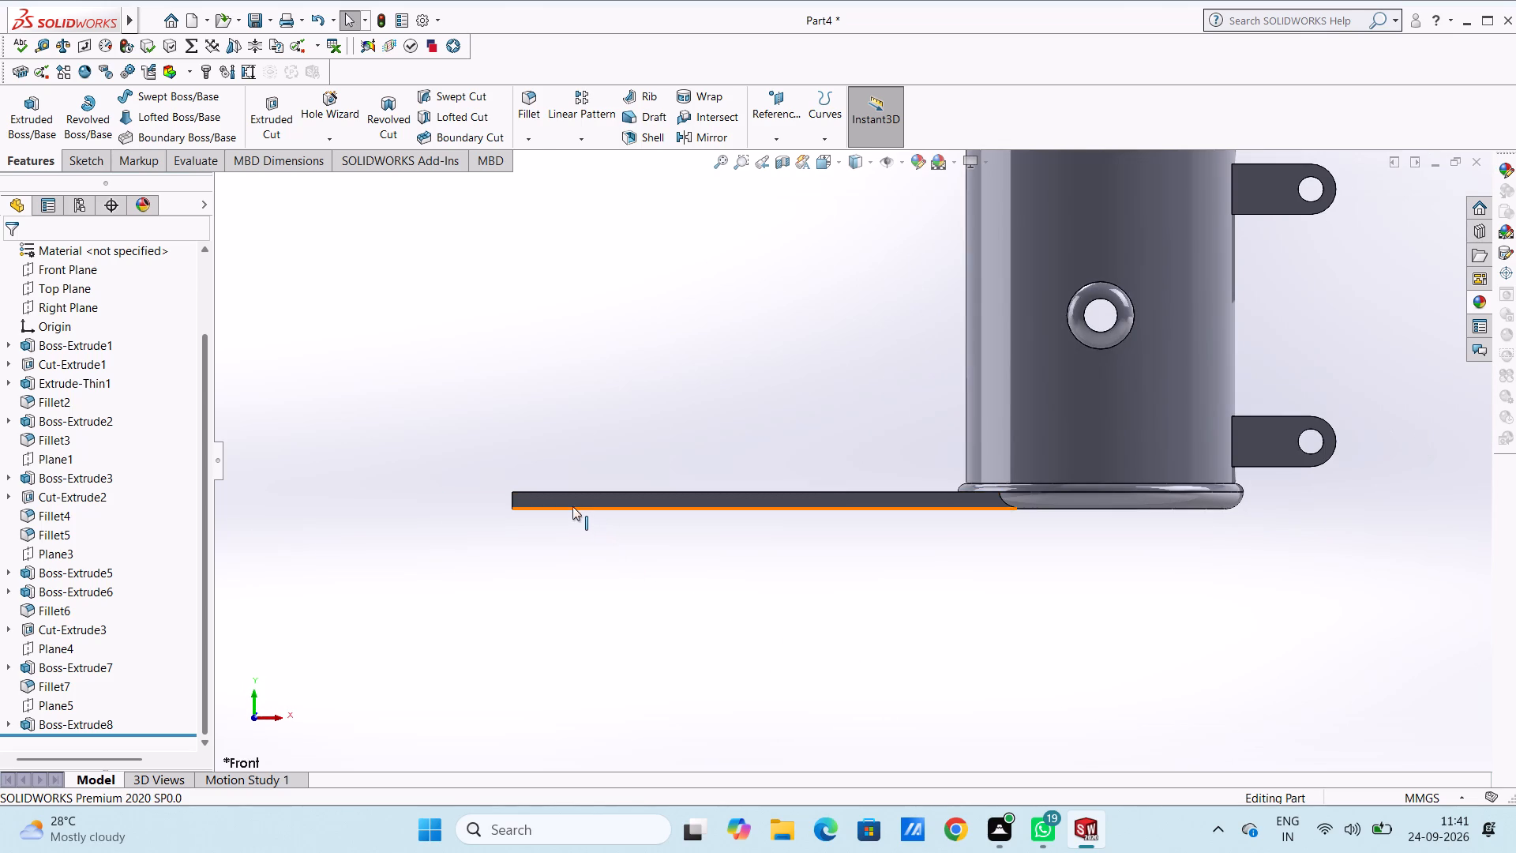
pyautogui.click(572, 505)
pyautogui.click(642, 459)
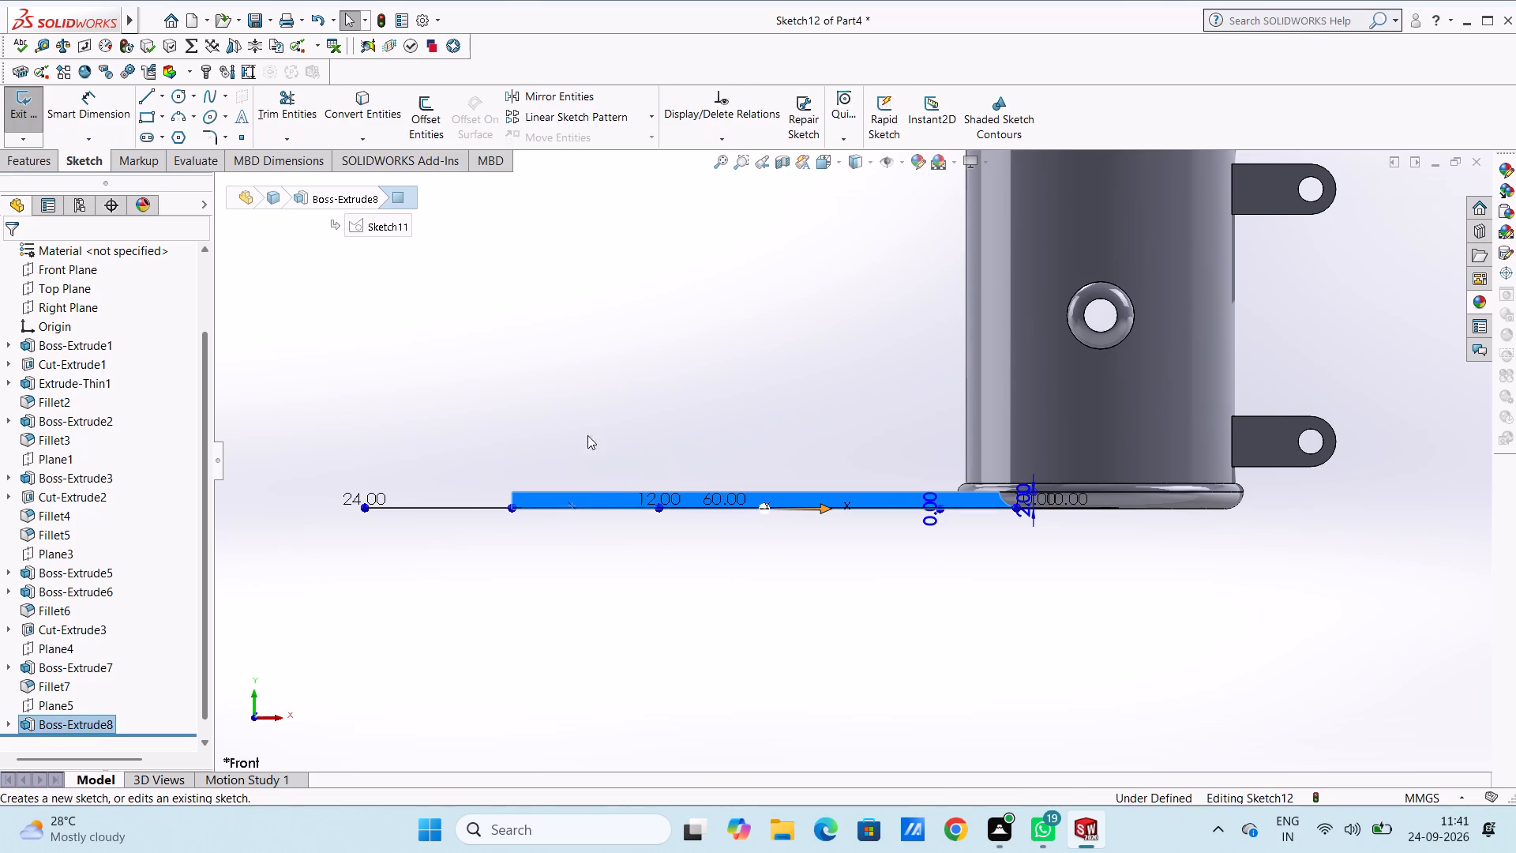
pyautogui.click(550, 393)
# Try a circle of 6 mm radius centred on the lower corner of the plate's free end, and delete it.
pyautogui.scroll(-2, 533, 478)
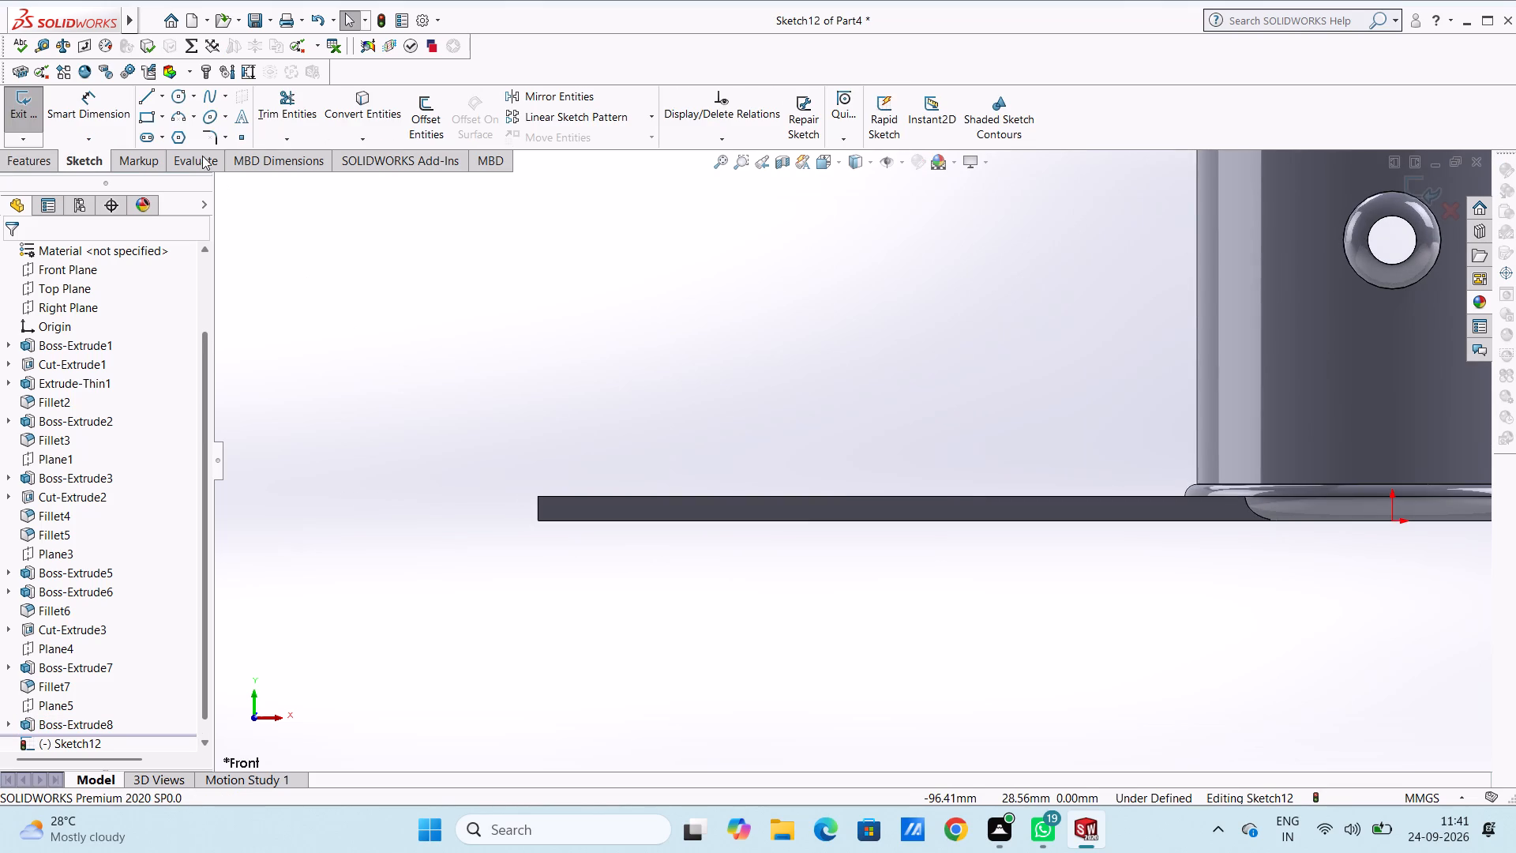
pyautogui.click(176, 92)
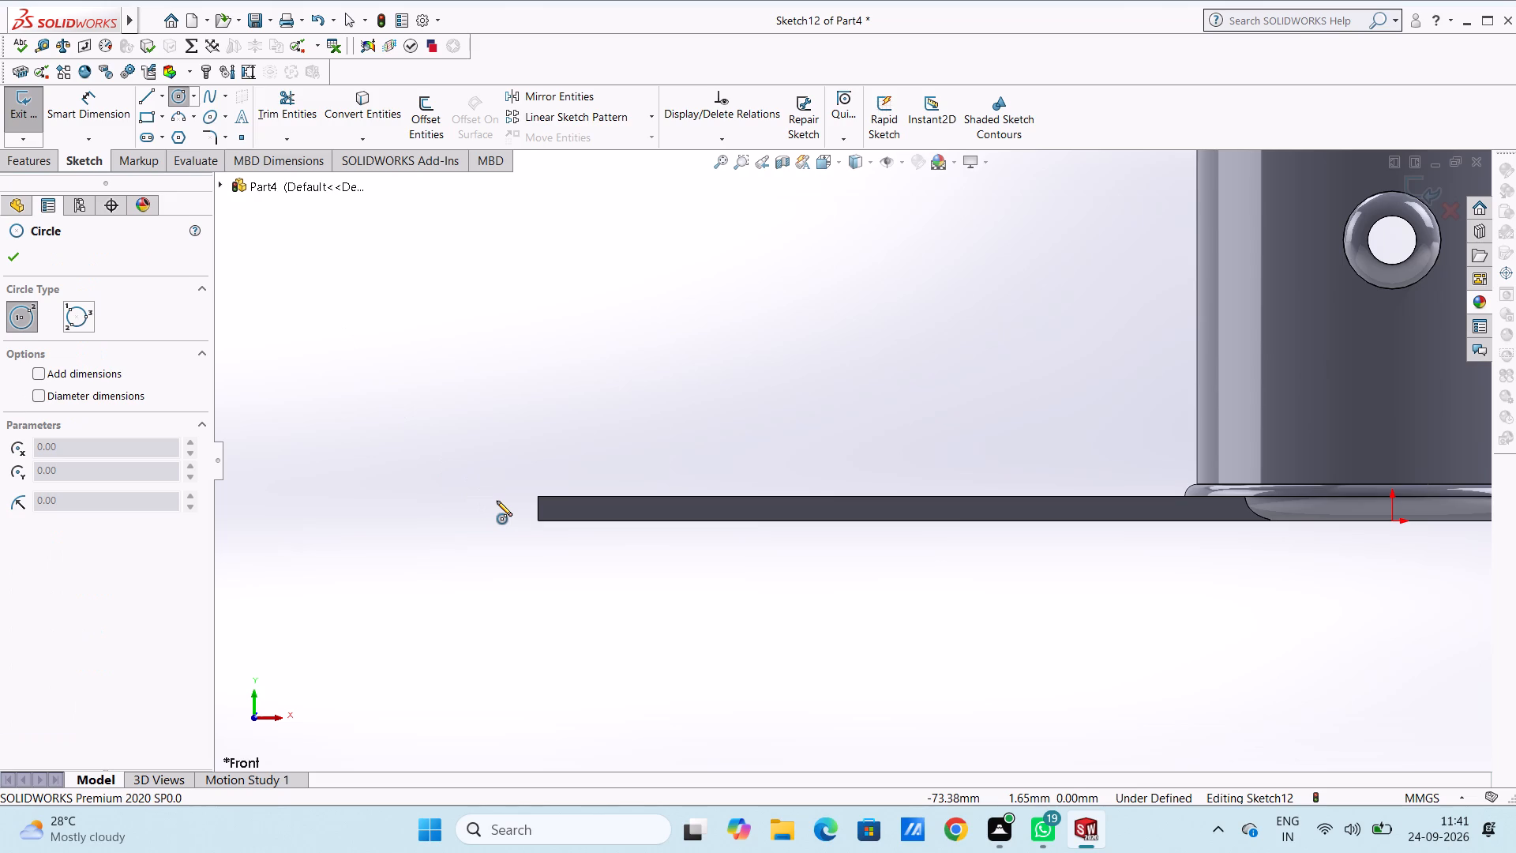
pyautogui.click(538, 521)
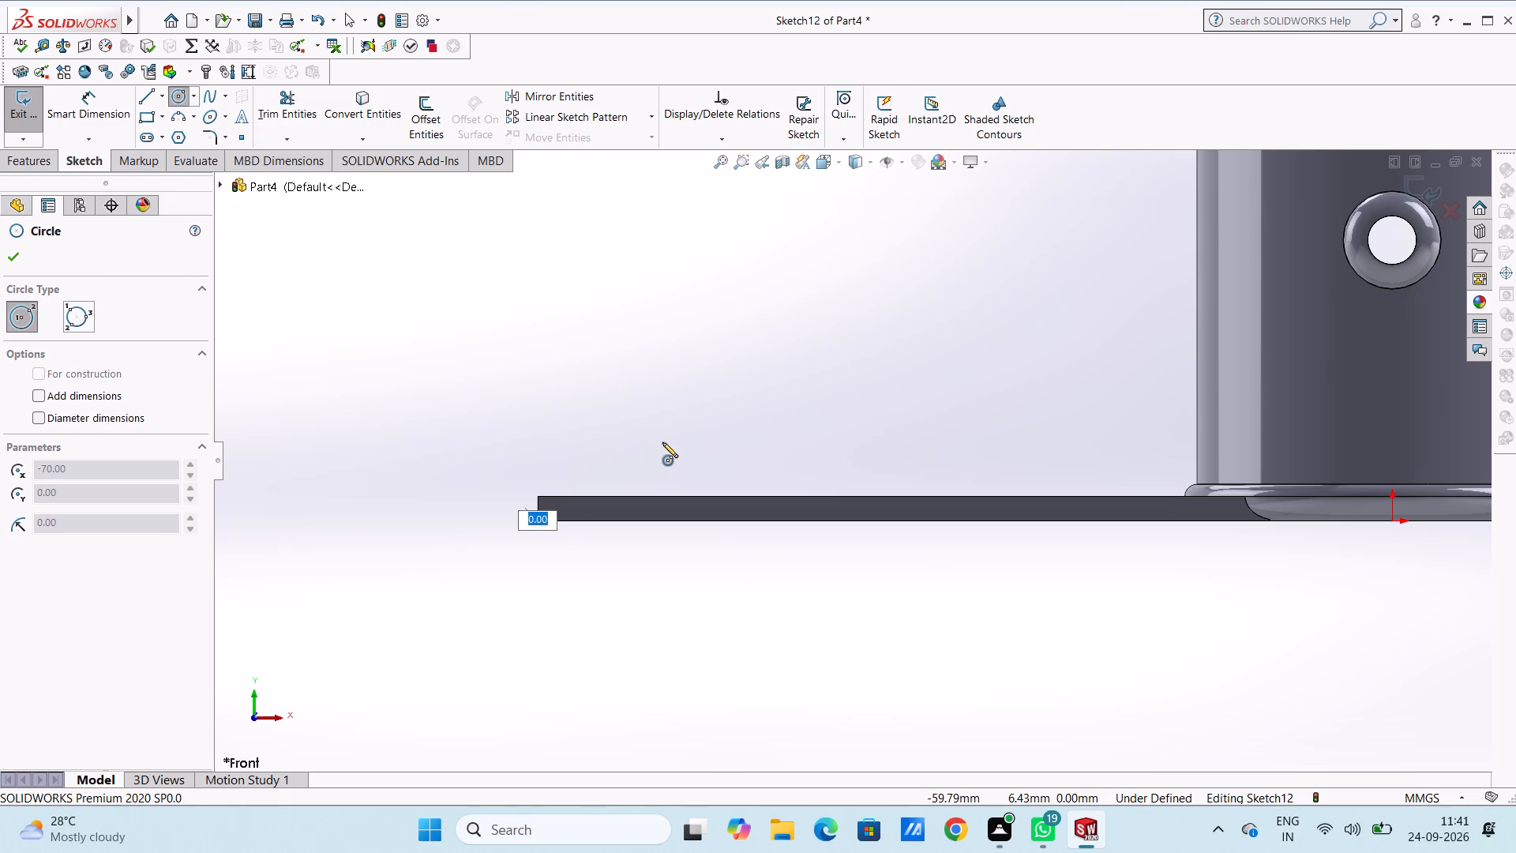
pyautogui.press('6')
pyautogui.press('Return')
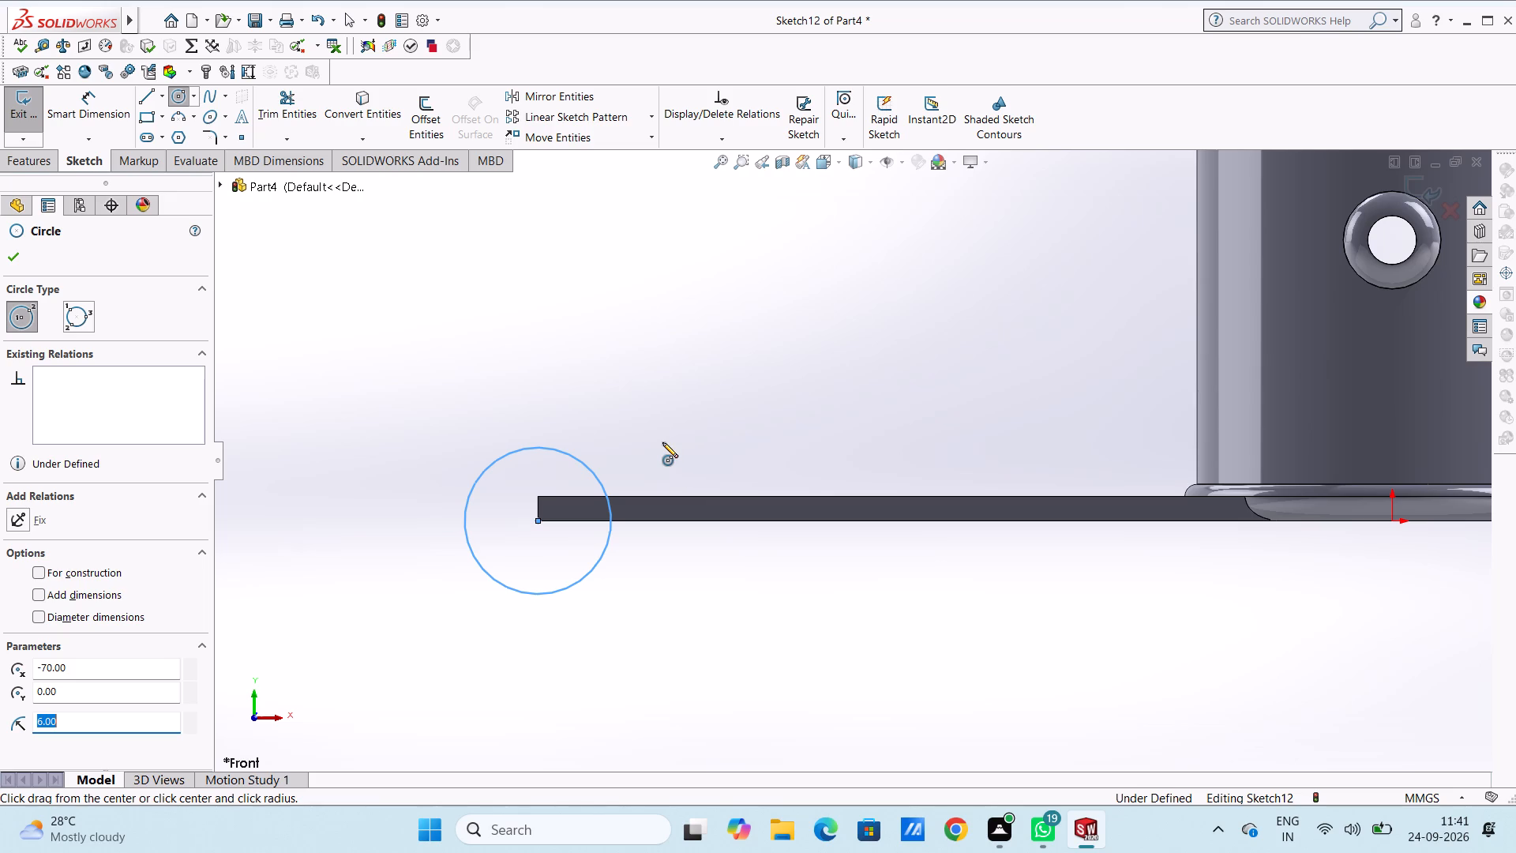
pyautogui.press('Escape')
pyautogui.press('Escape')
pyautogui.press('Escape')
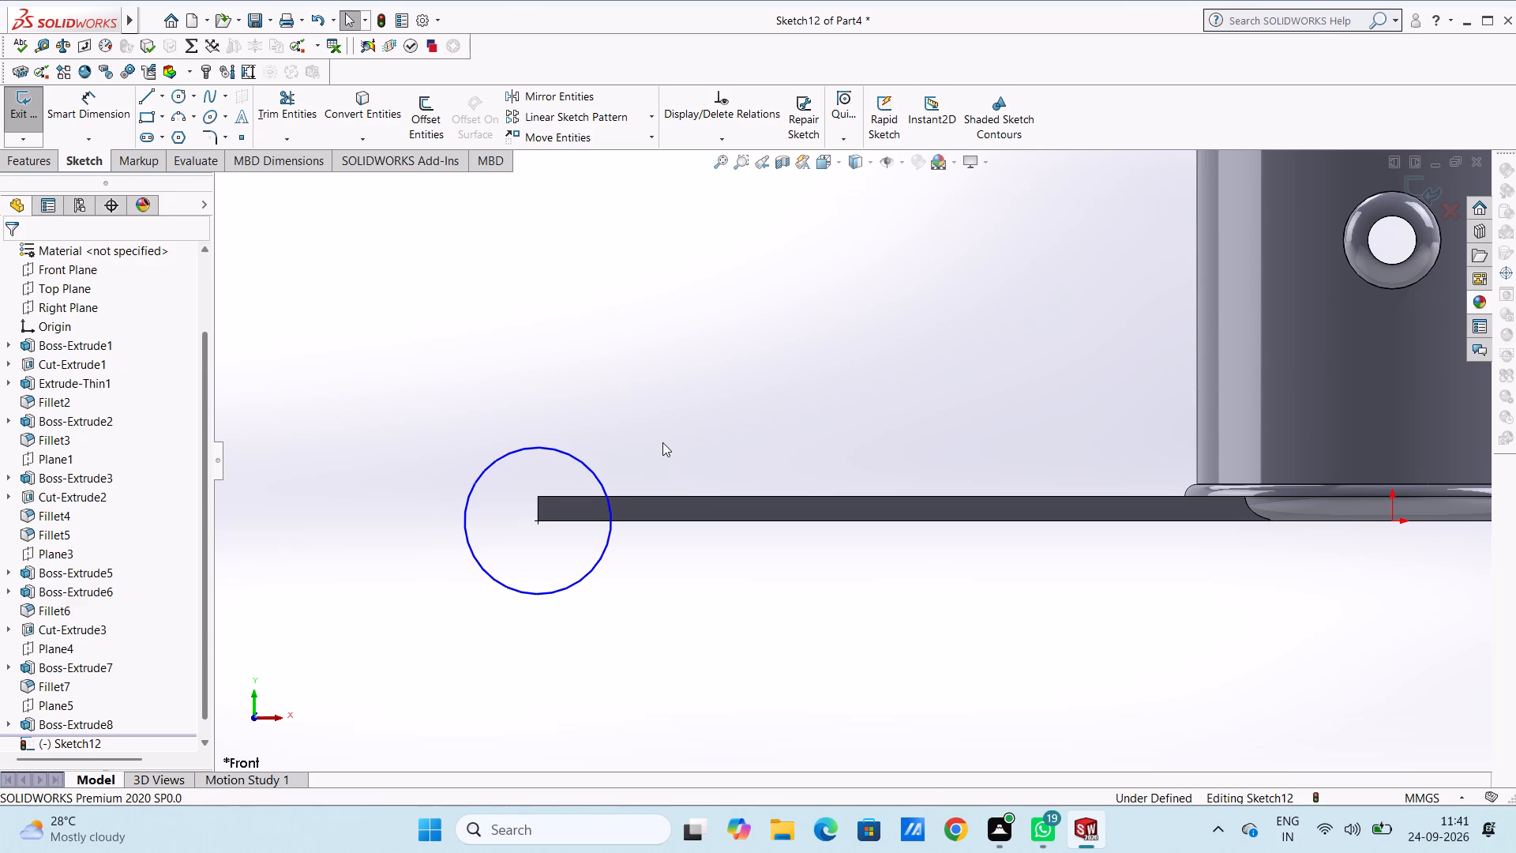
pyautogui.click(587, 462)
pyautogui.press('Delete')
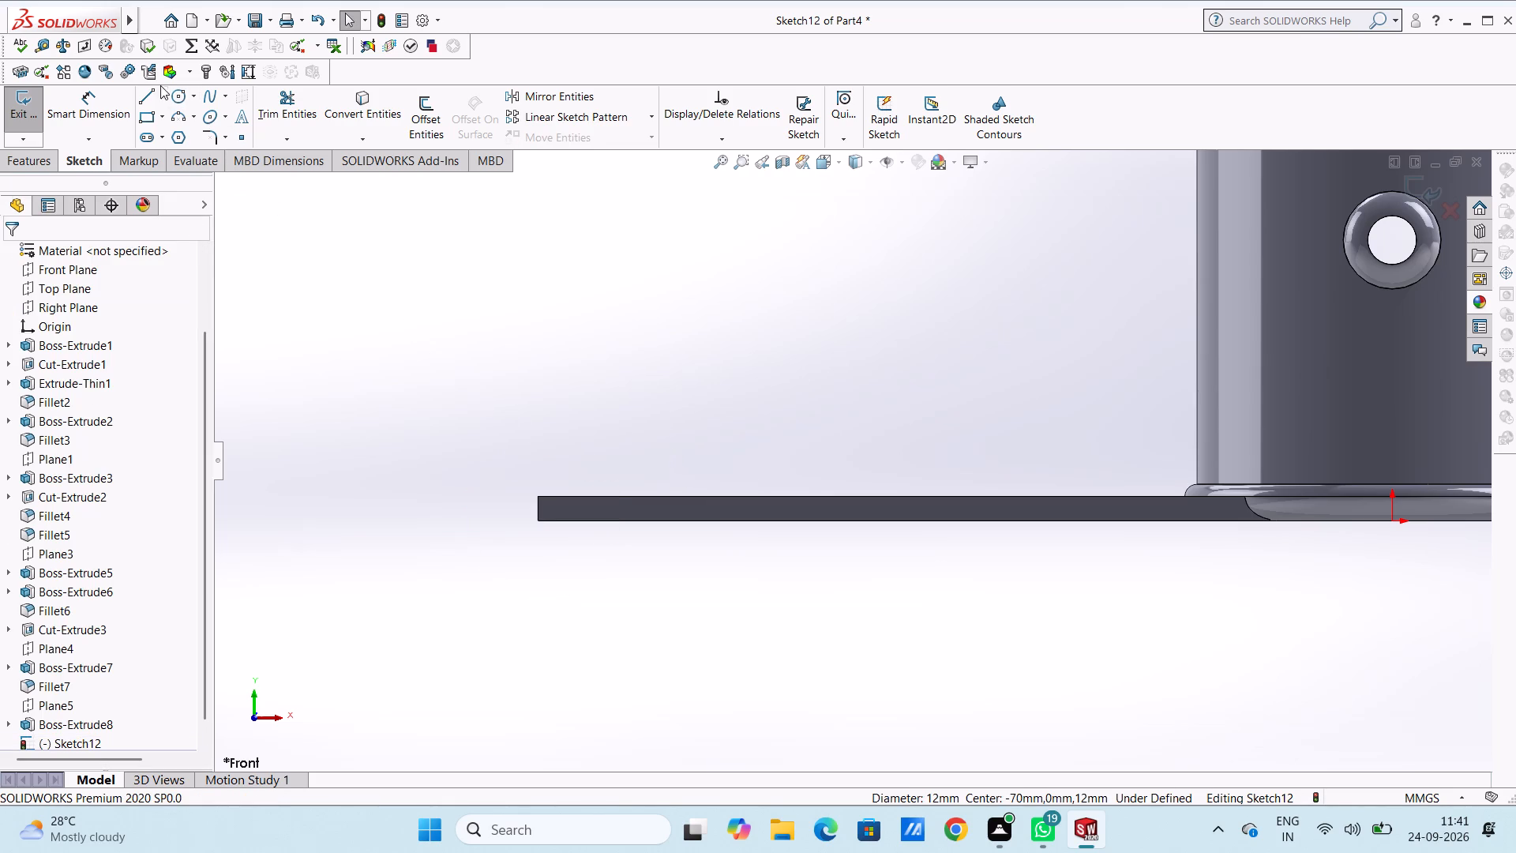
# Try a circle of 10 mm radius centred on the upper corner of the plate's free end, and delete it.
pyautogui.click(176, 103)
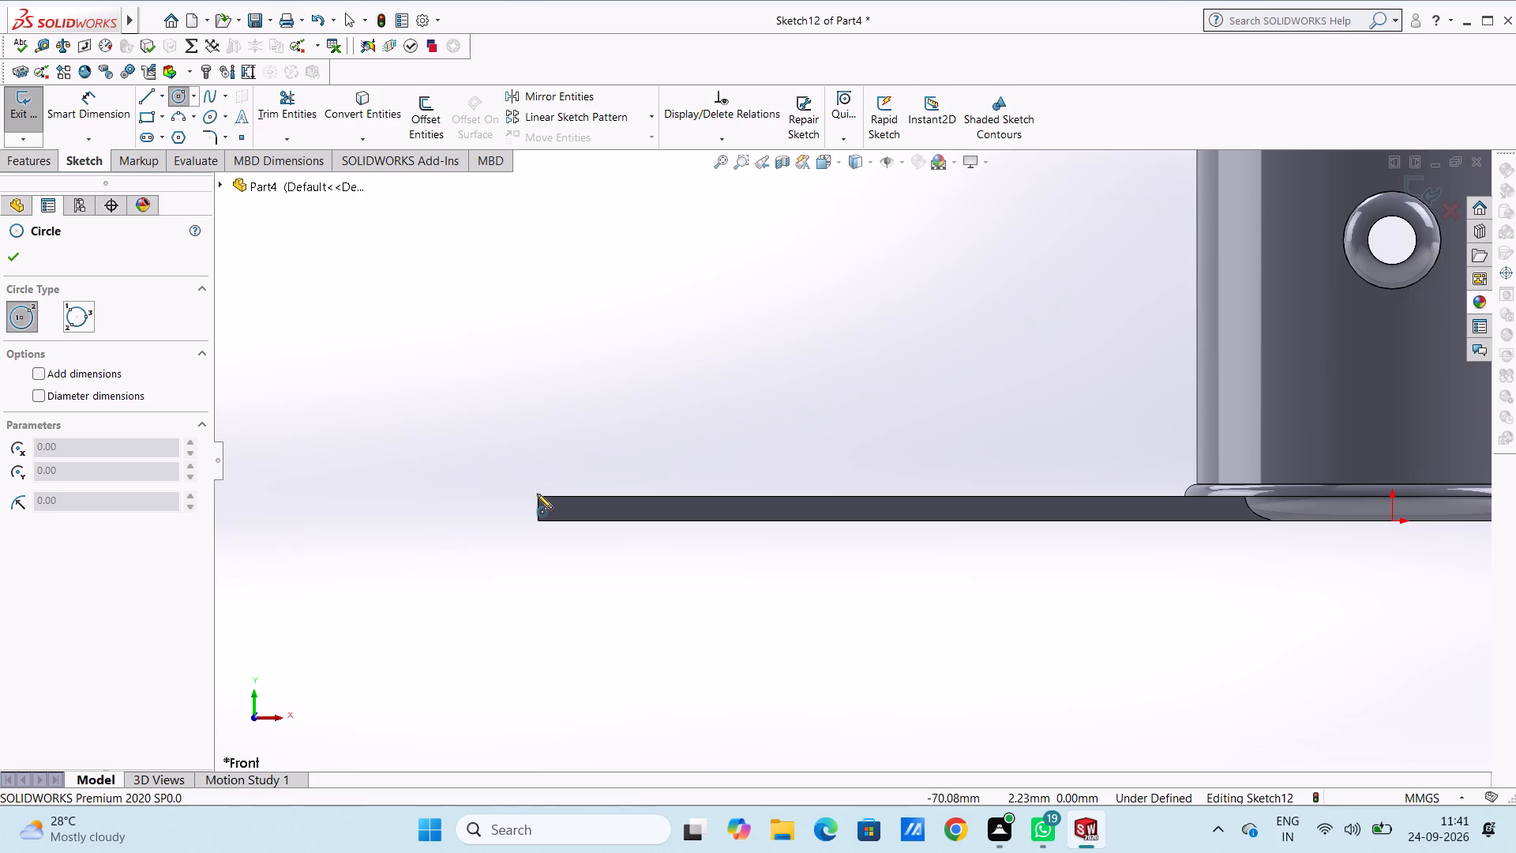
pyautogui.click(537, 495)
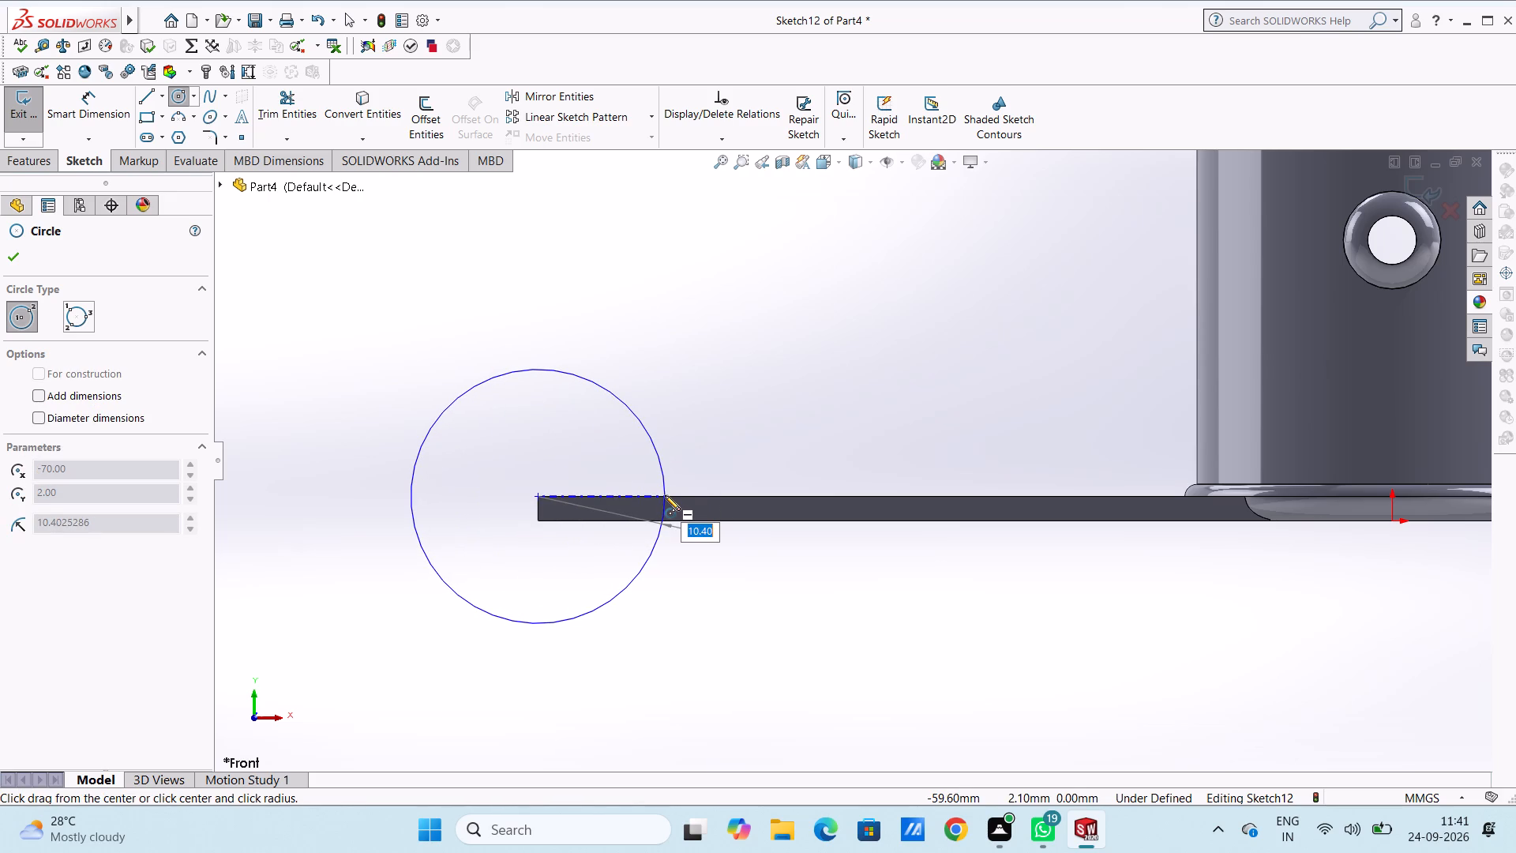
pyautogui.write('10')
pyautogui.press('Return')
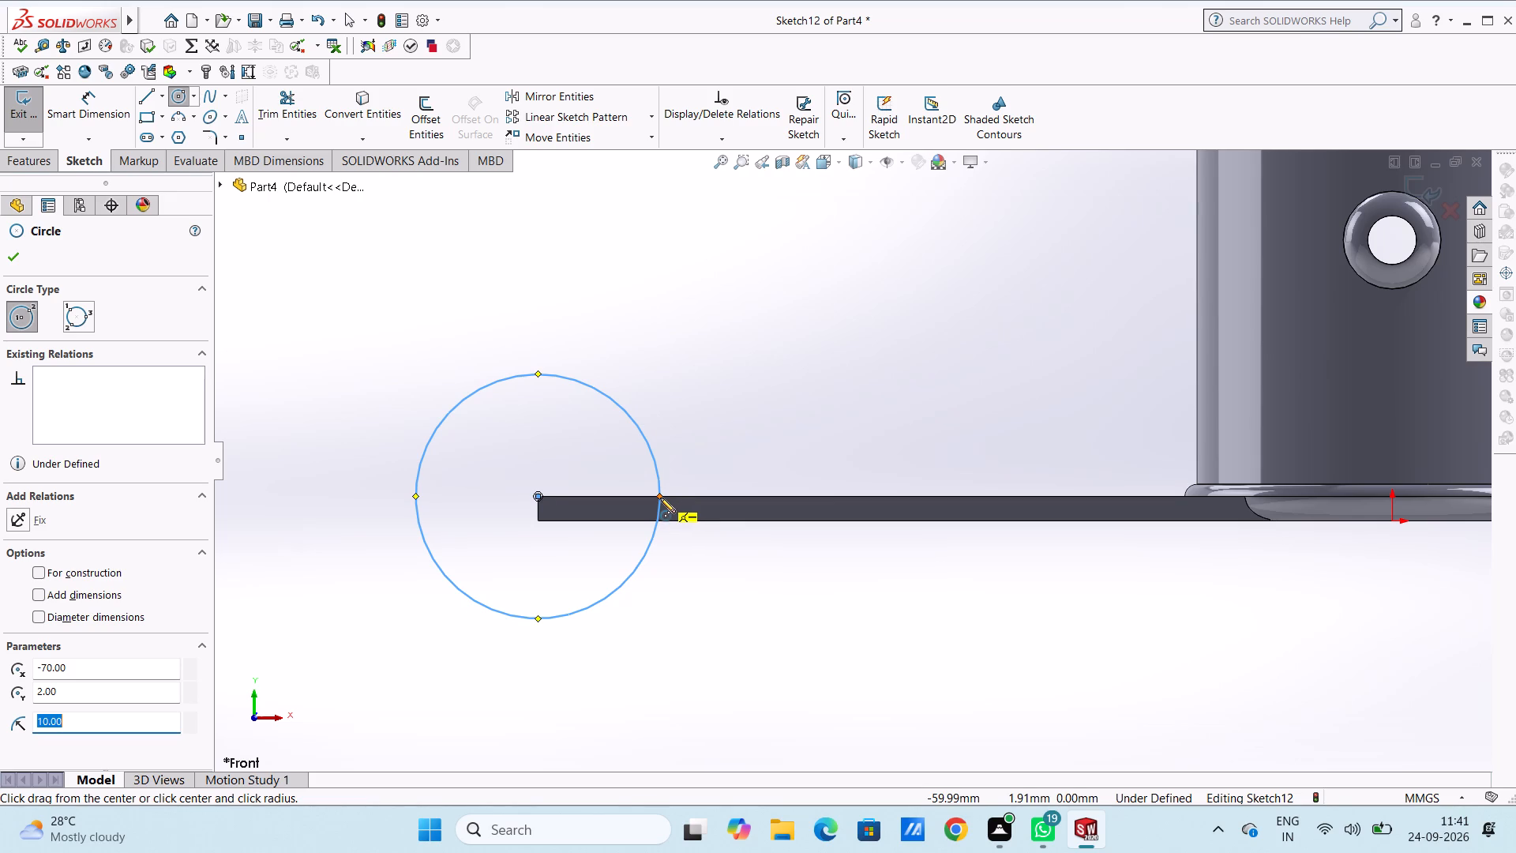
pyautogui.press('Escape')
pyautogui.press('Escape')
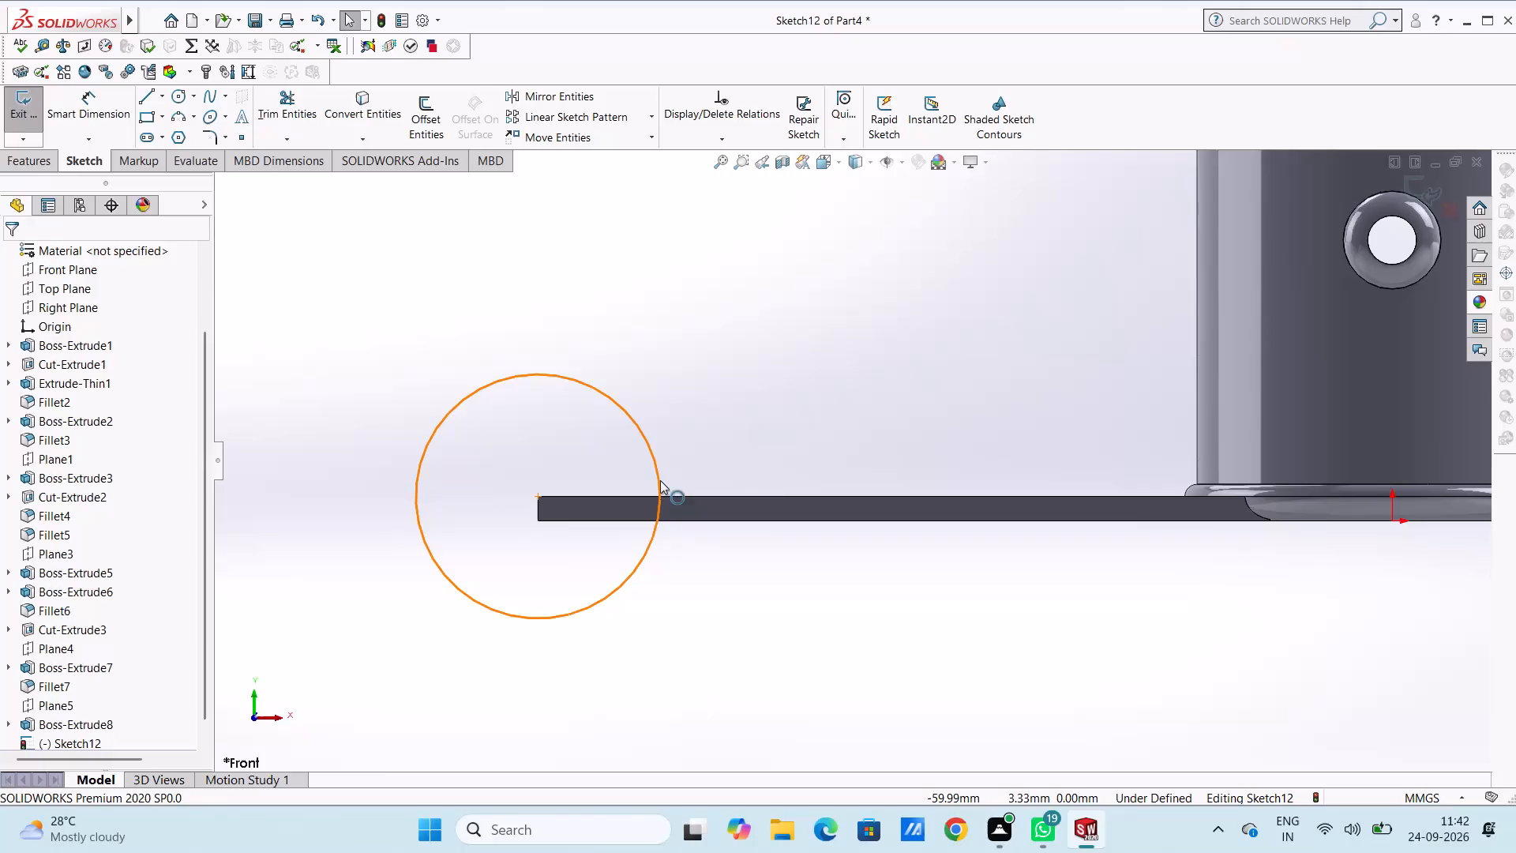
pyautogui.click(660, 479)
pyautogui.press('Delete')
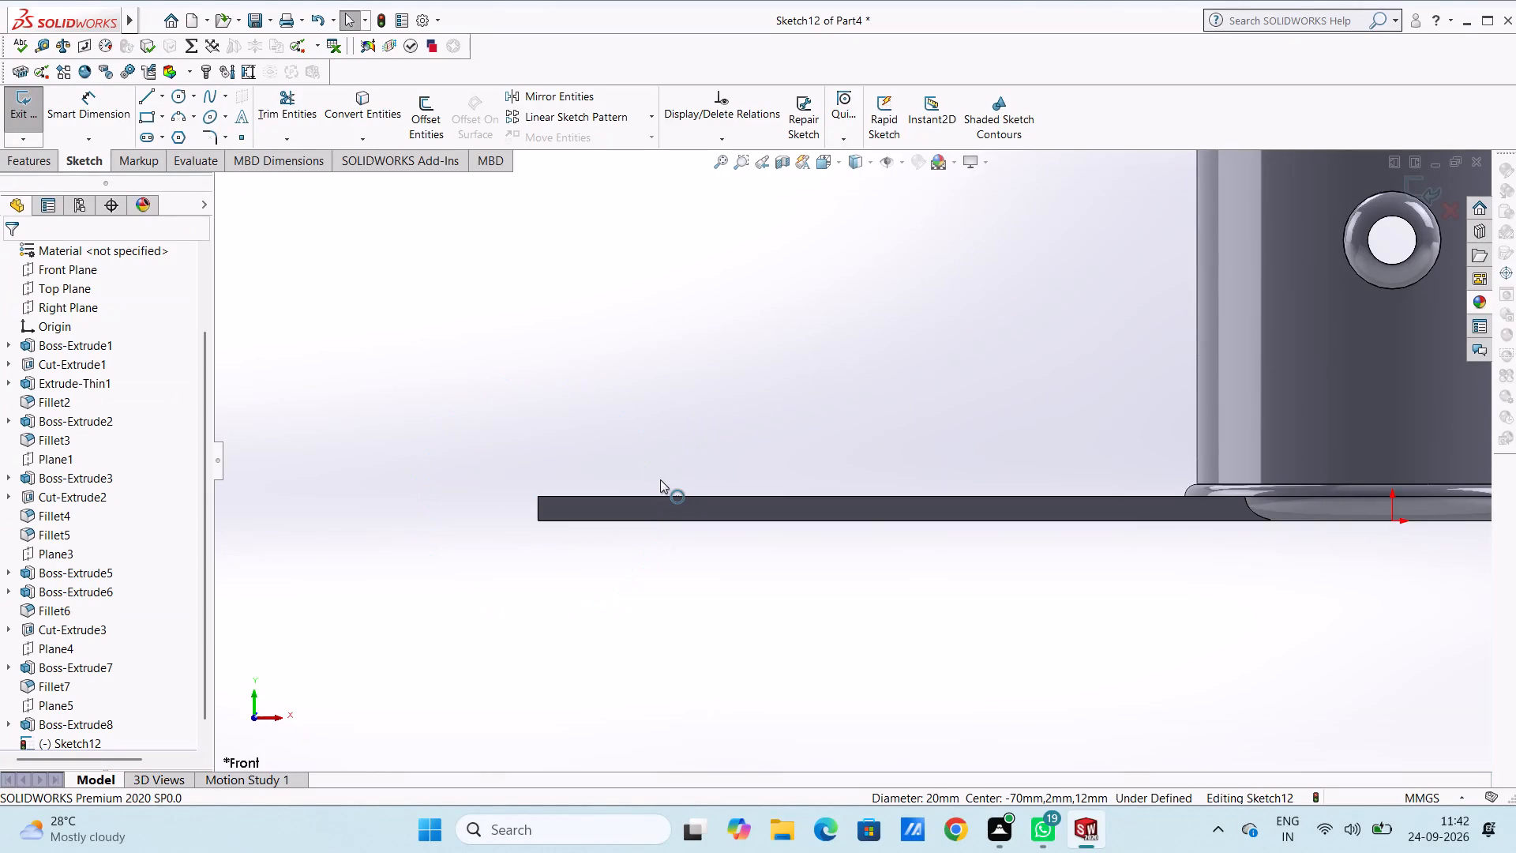
# Sketch a circle of 6 mm radius centred directly above the plate's free end, about 7.3 mm above its bottom edge.
pyautogui.click(173, 92)
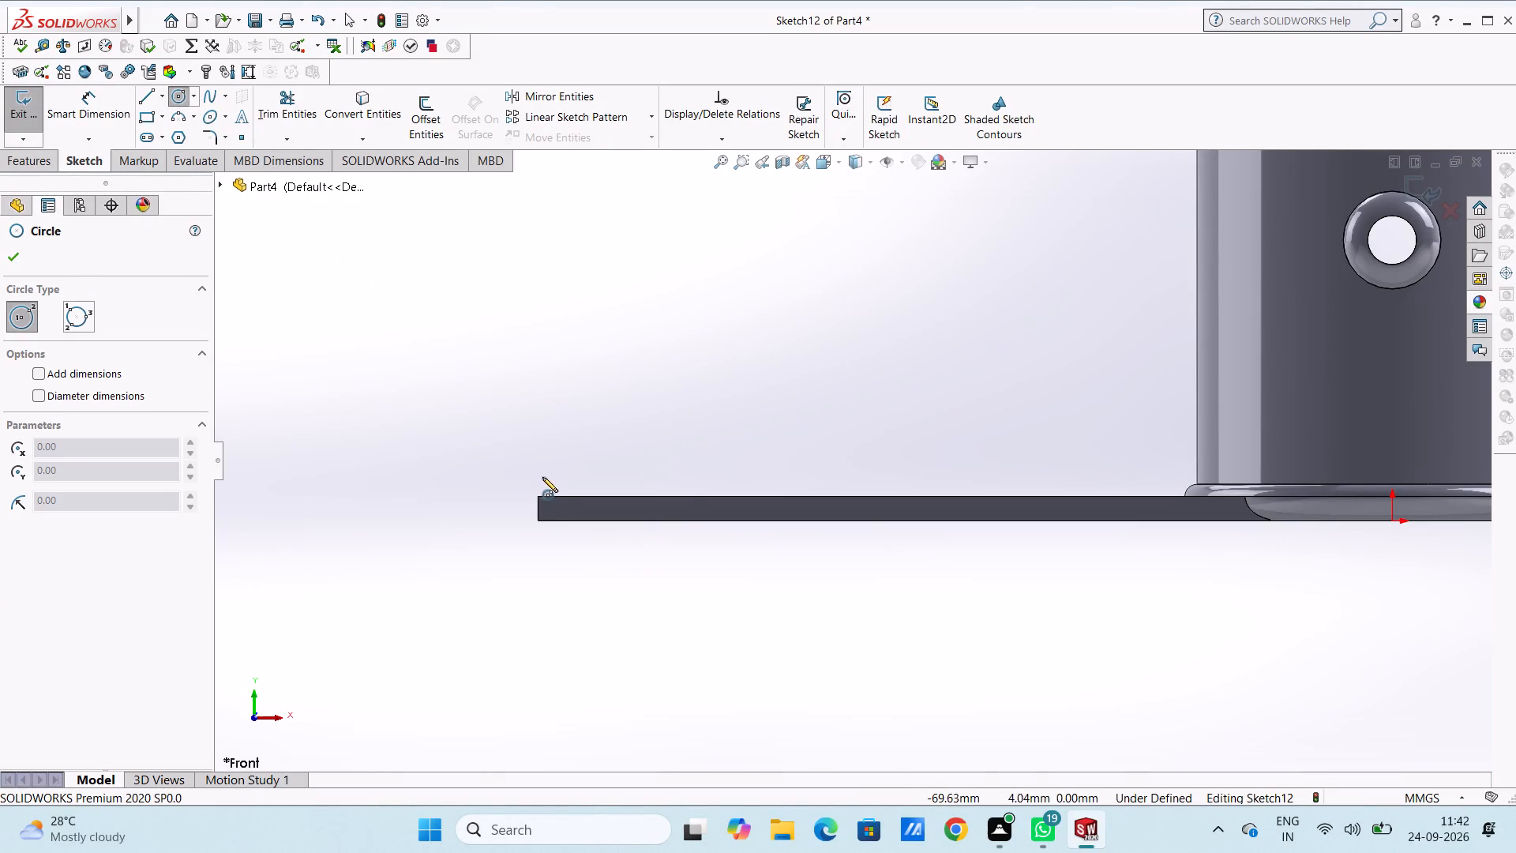
pyautogui.click(538, 431)
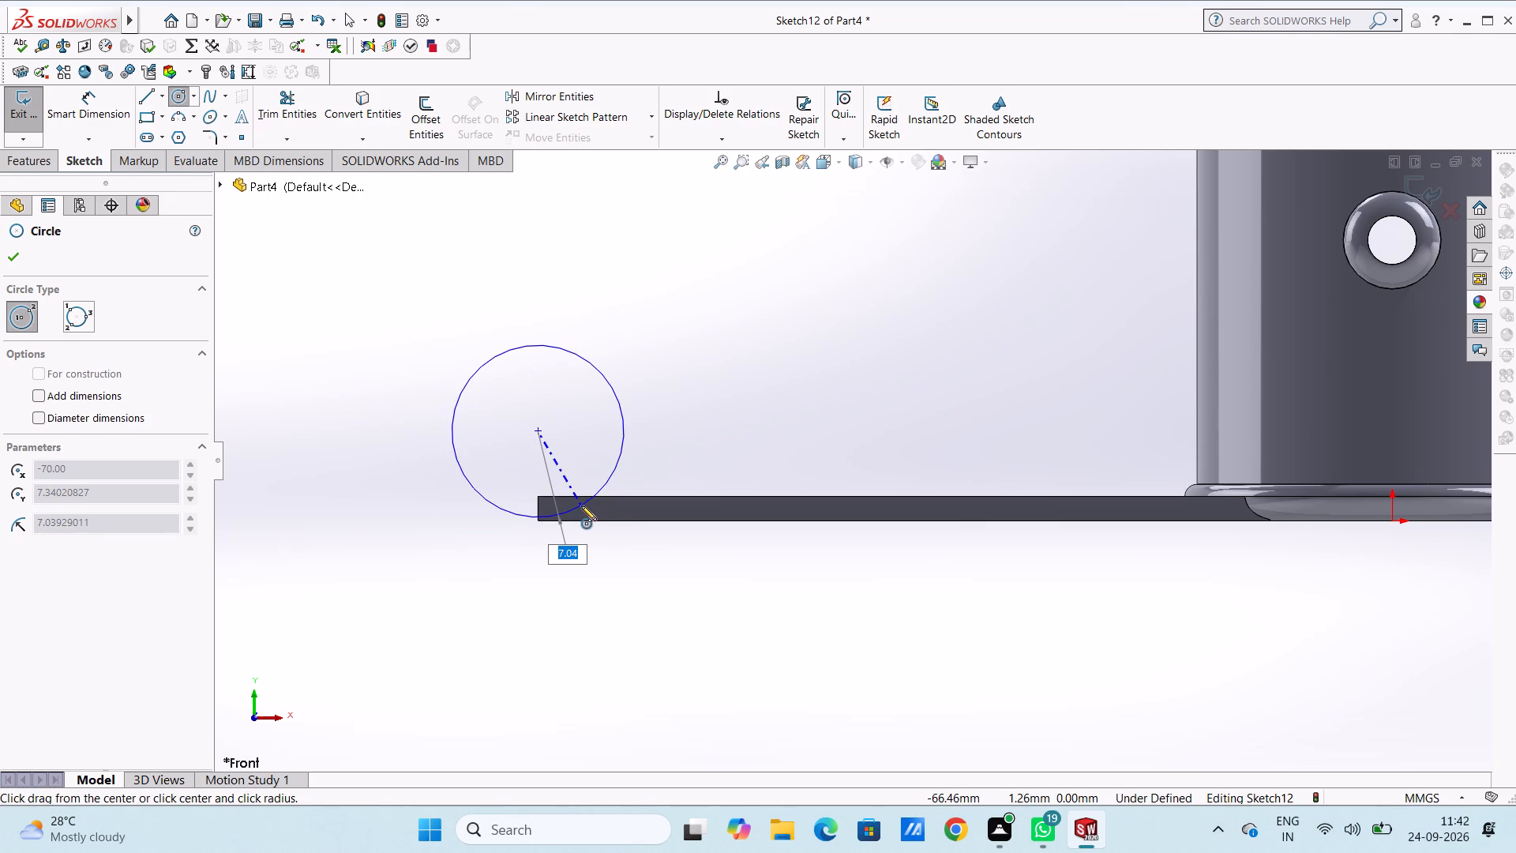
pyautogui.press('6')
pyautogui.press('Return')
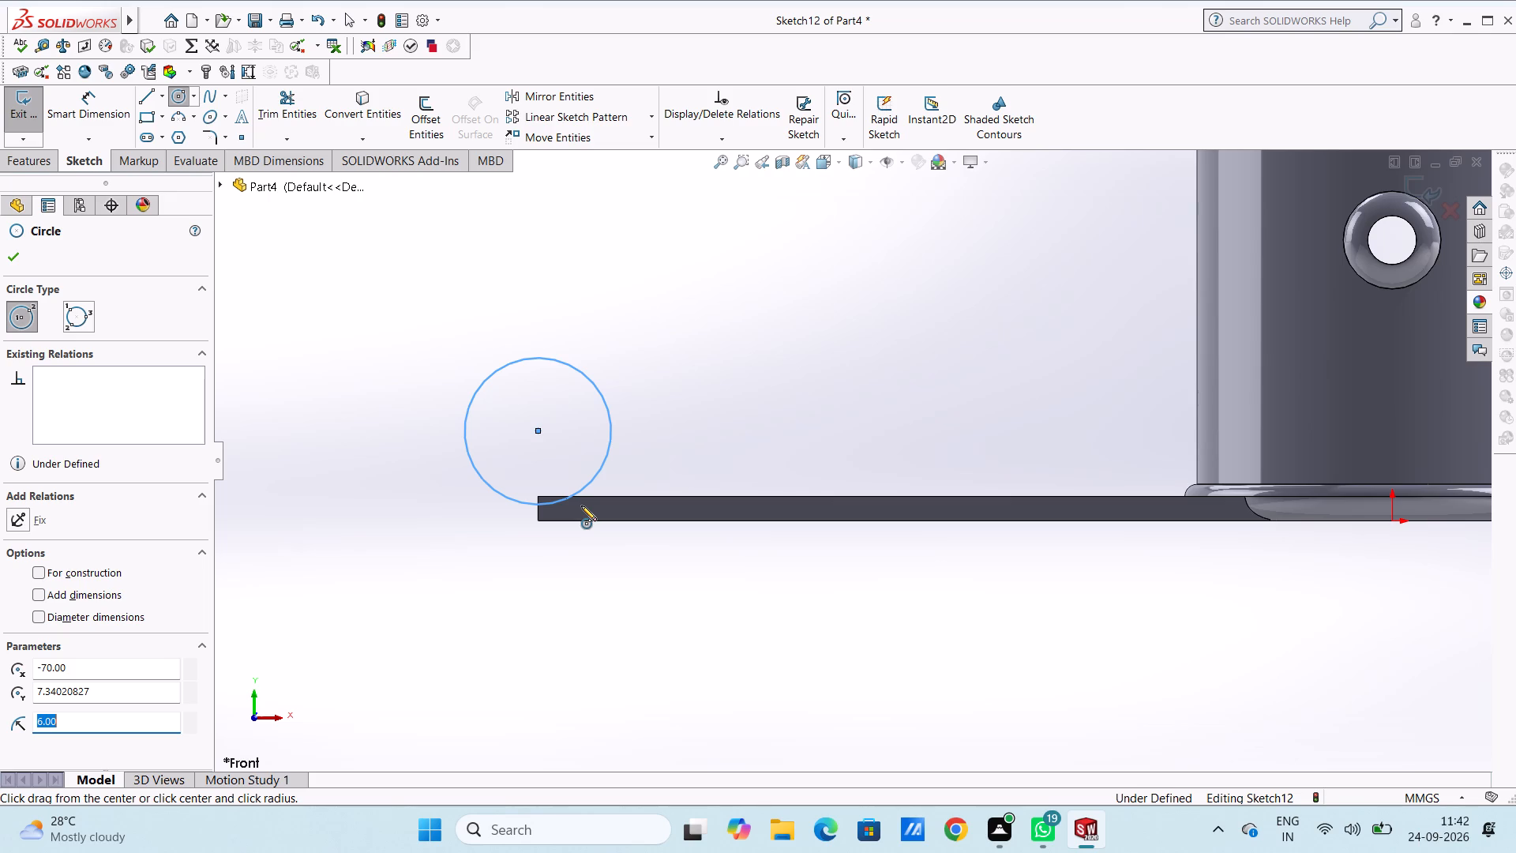
pyautogui.press('Escape')
pyautogui.press('Escape')
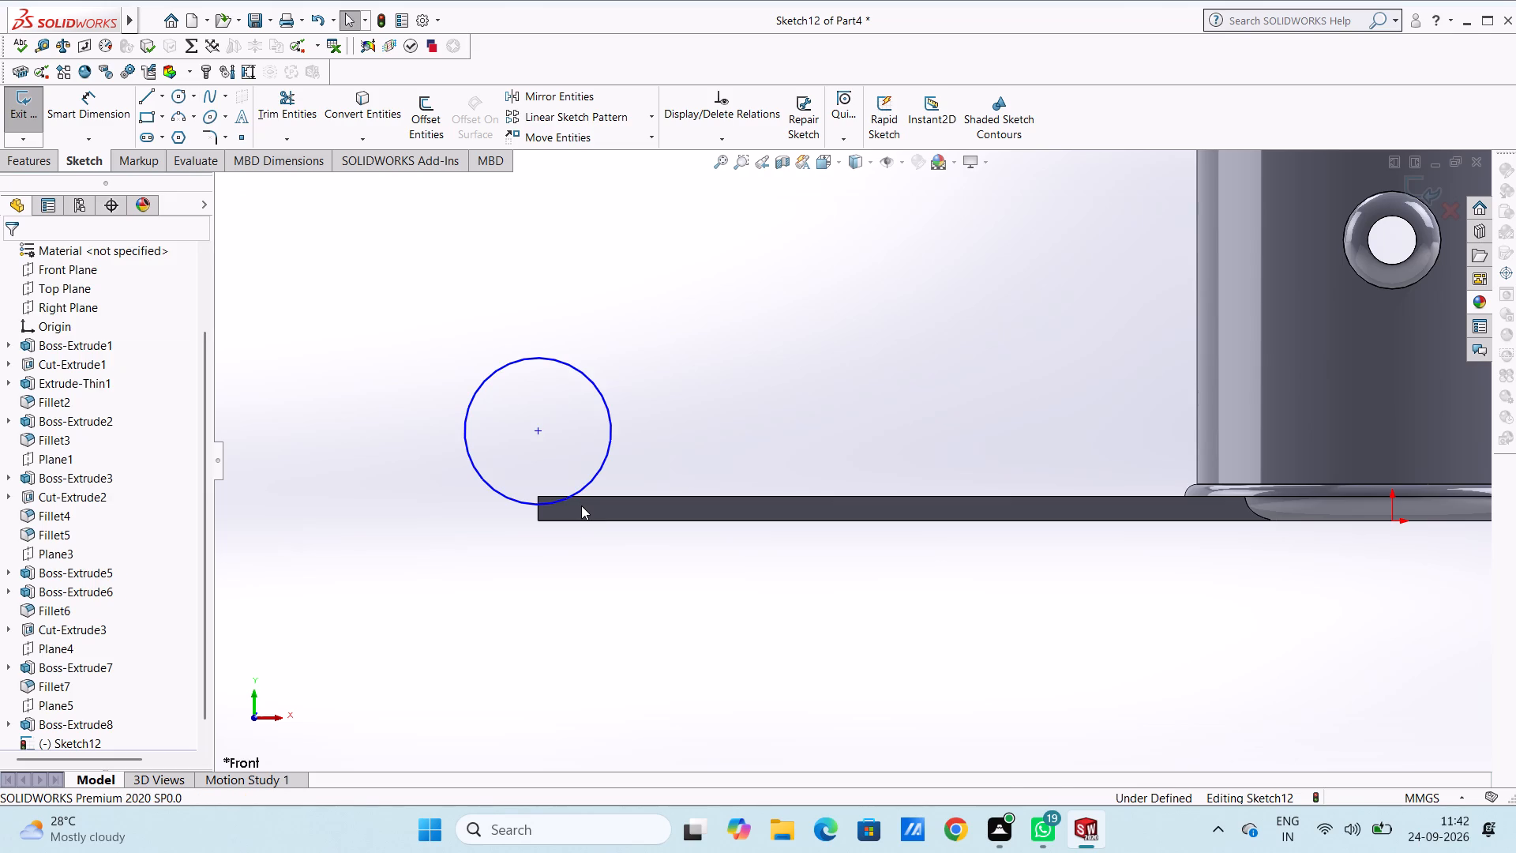
# Draw connected lines from the circle's outer quadrant down about 7.3 mm, 12 mm across at the plate's bottom level, and up to the inner quadrant.
pyautogui.click(147, 92)
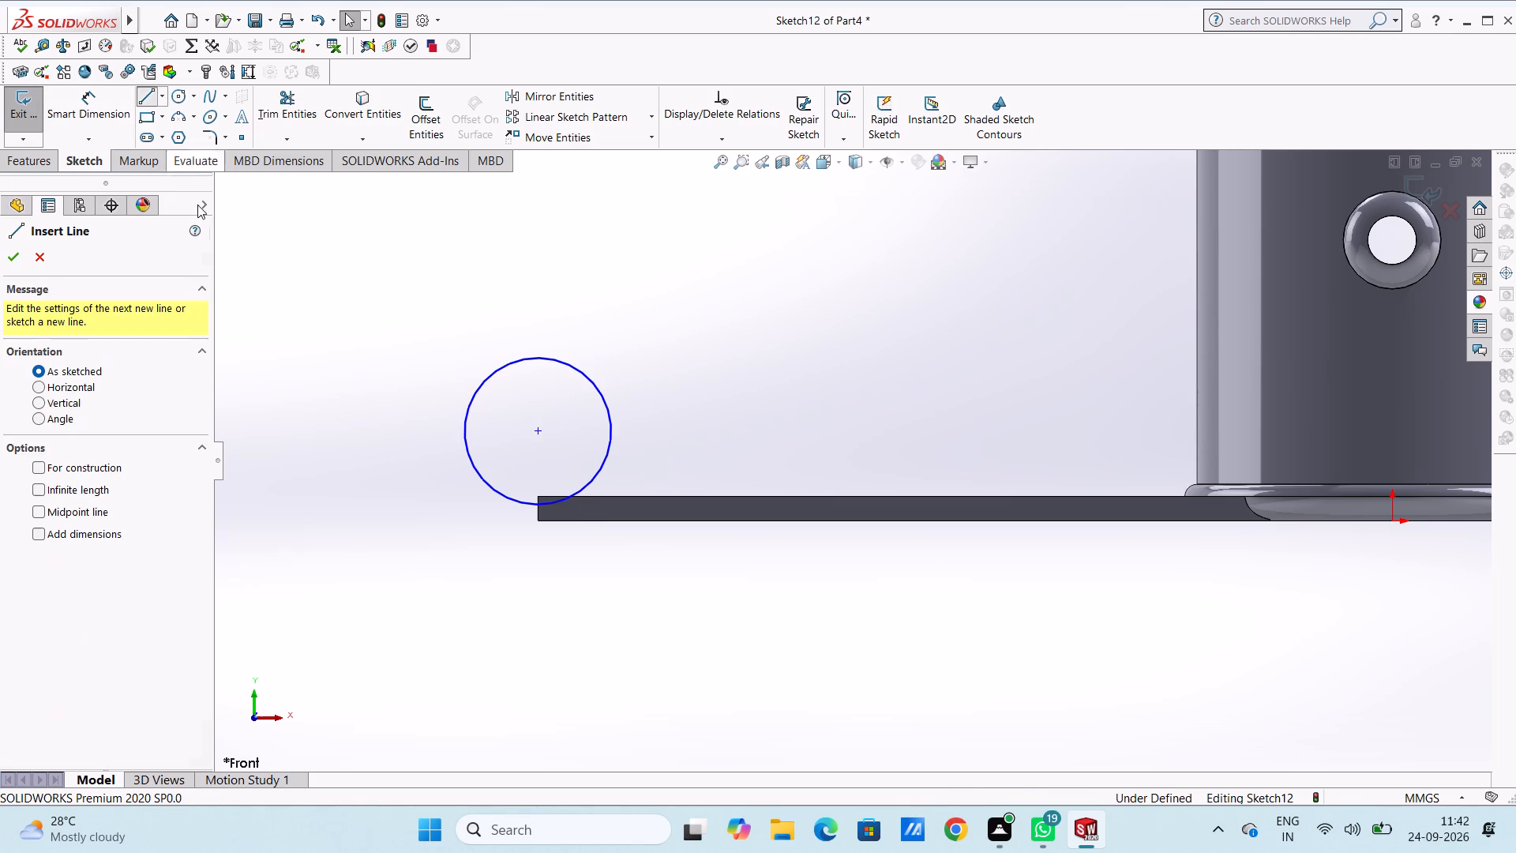
pyautogui.click(460, 430)
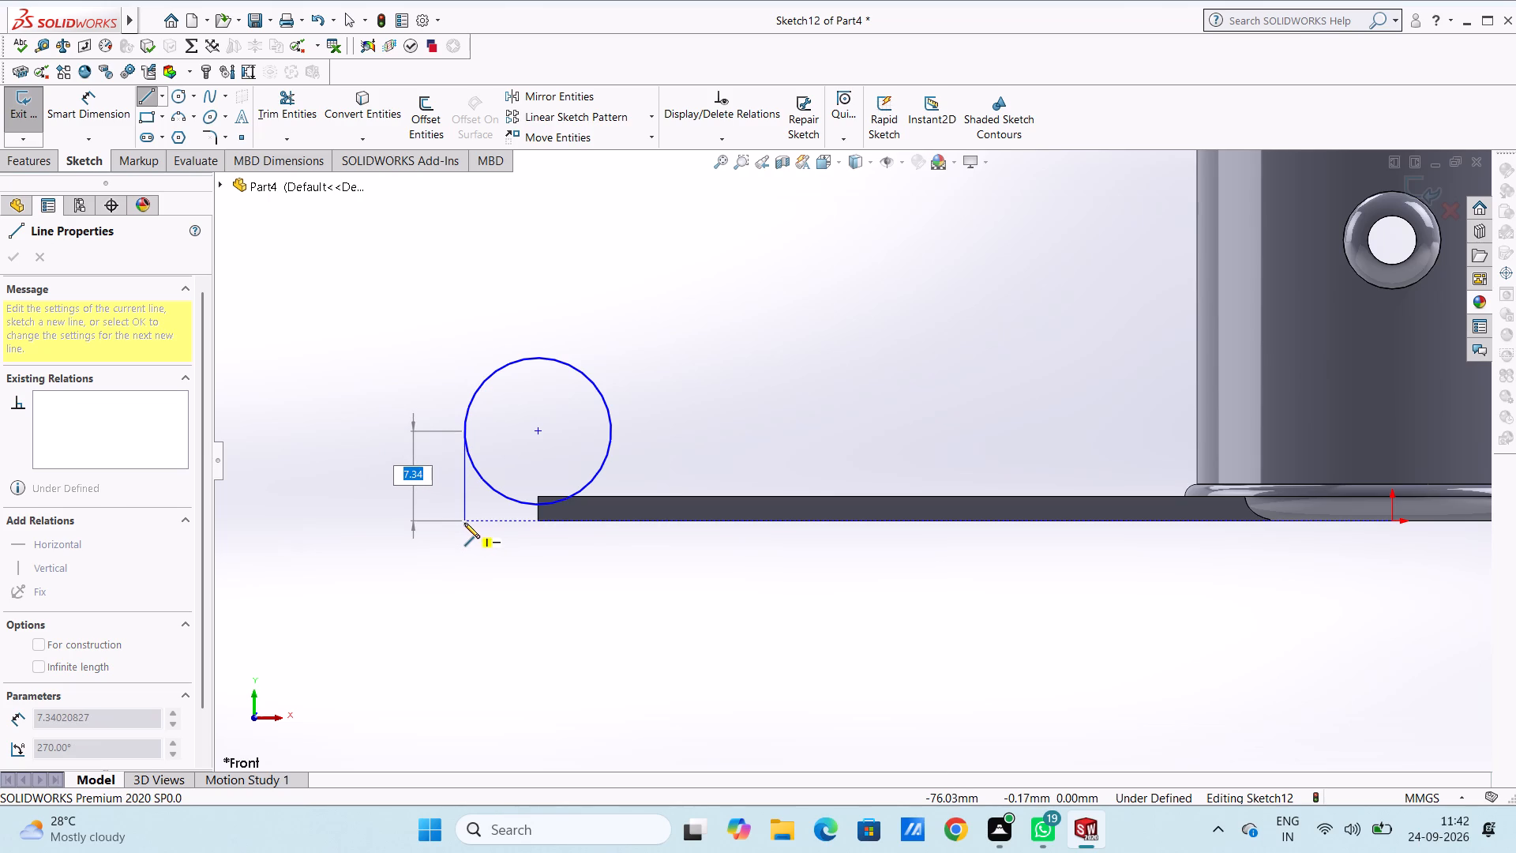
pyautogui.click(464, 523)
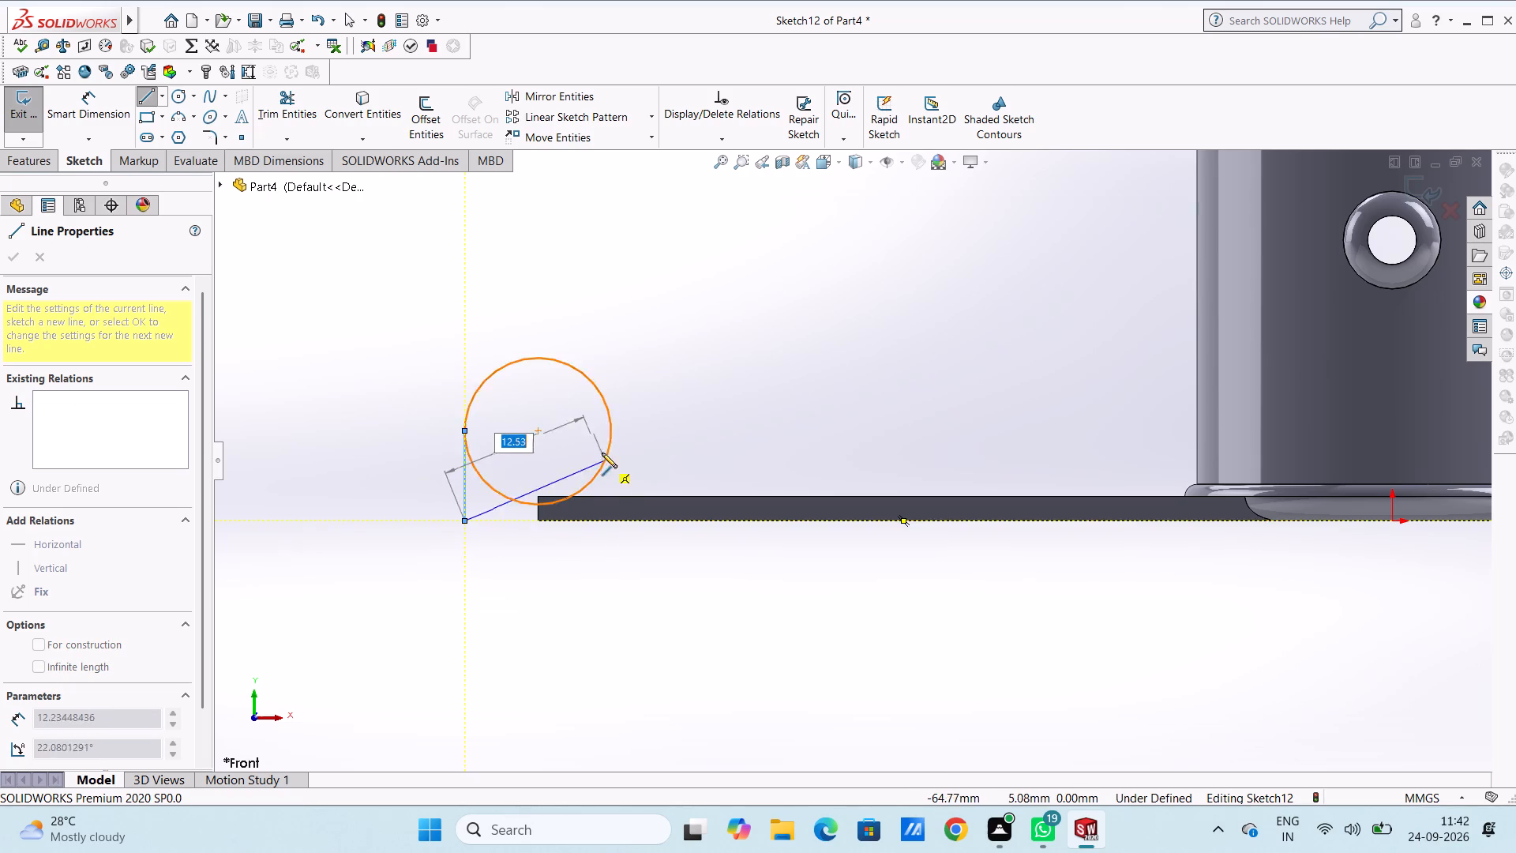
pyautogui.click(609, 520)
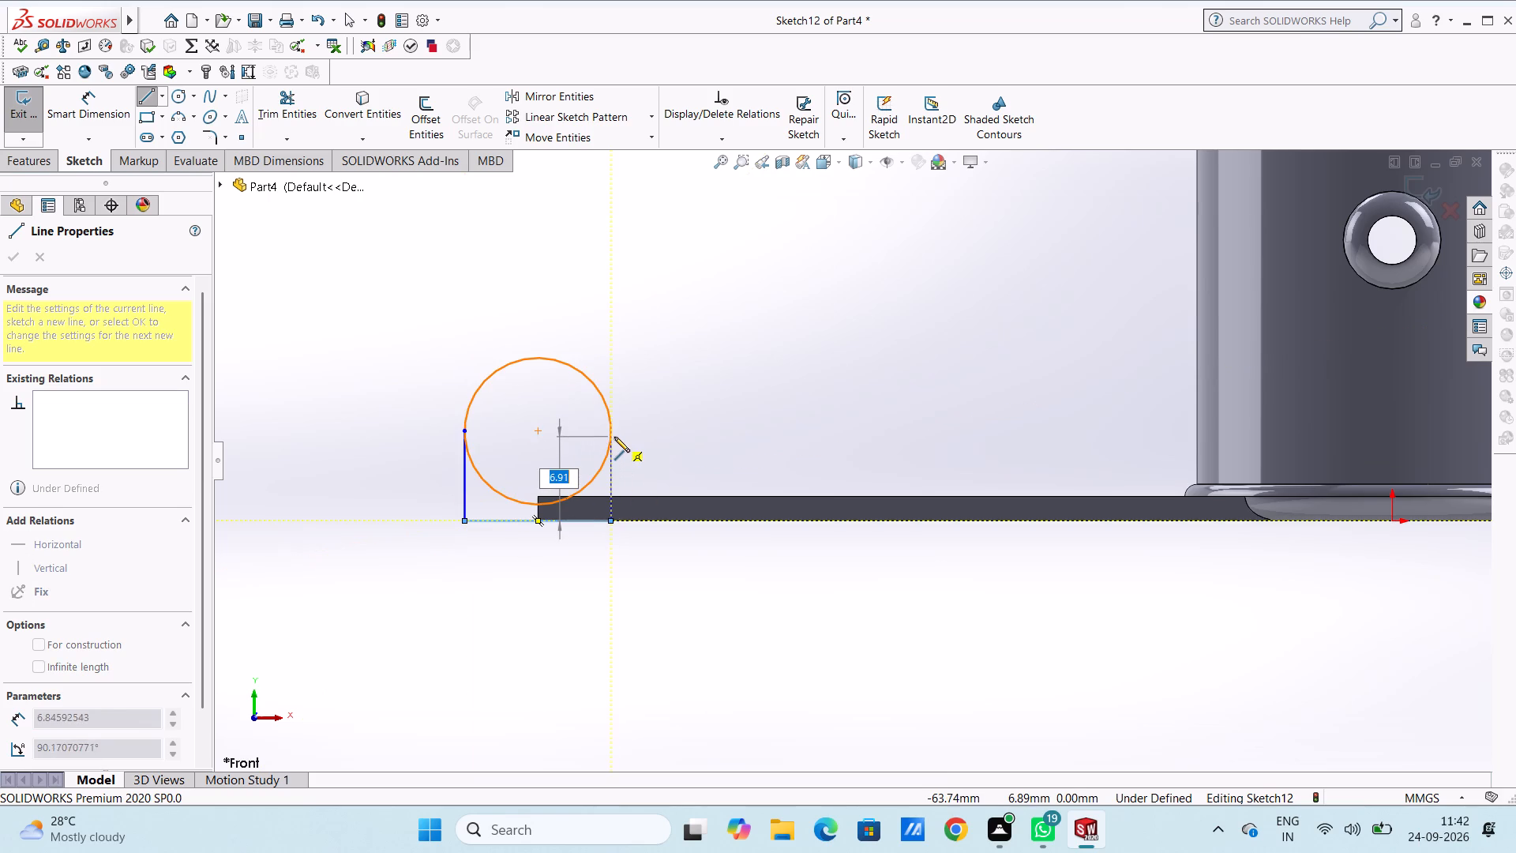
pyautogui.click(612, 433)
pyautogui.press('Escape')
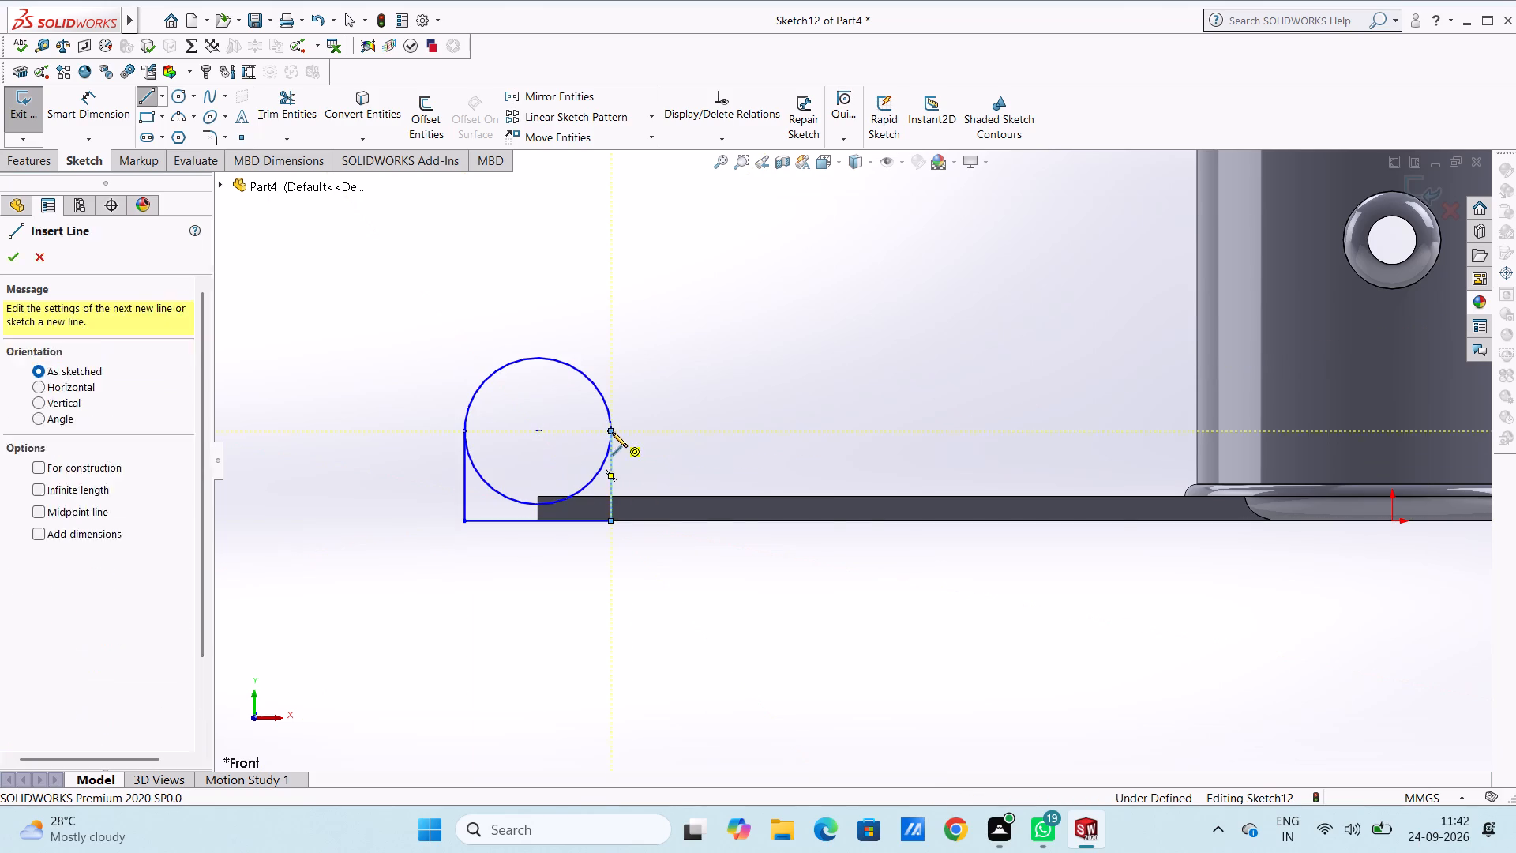
pyautogui.press('Escape')
pyautogui.press('Escape')
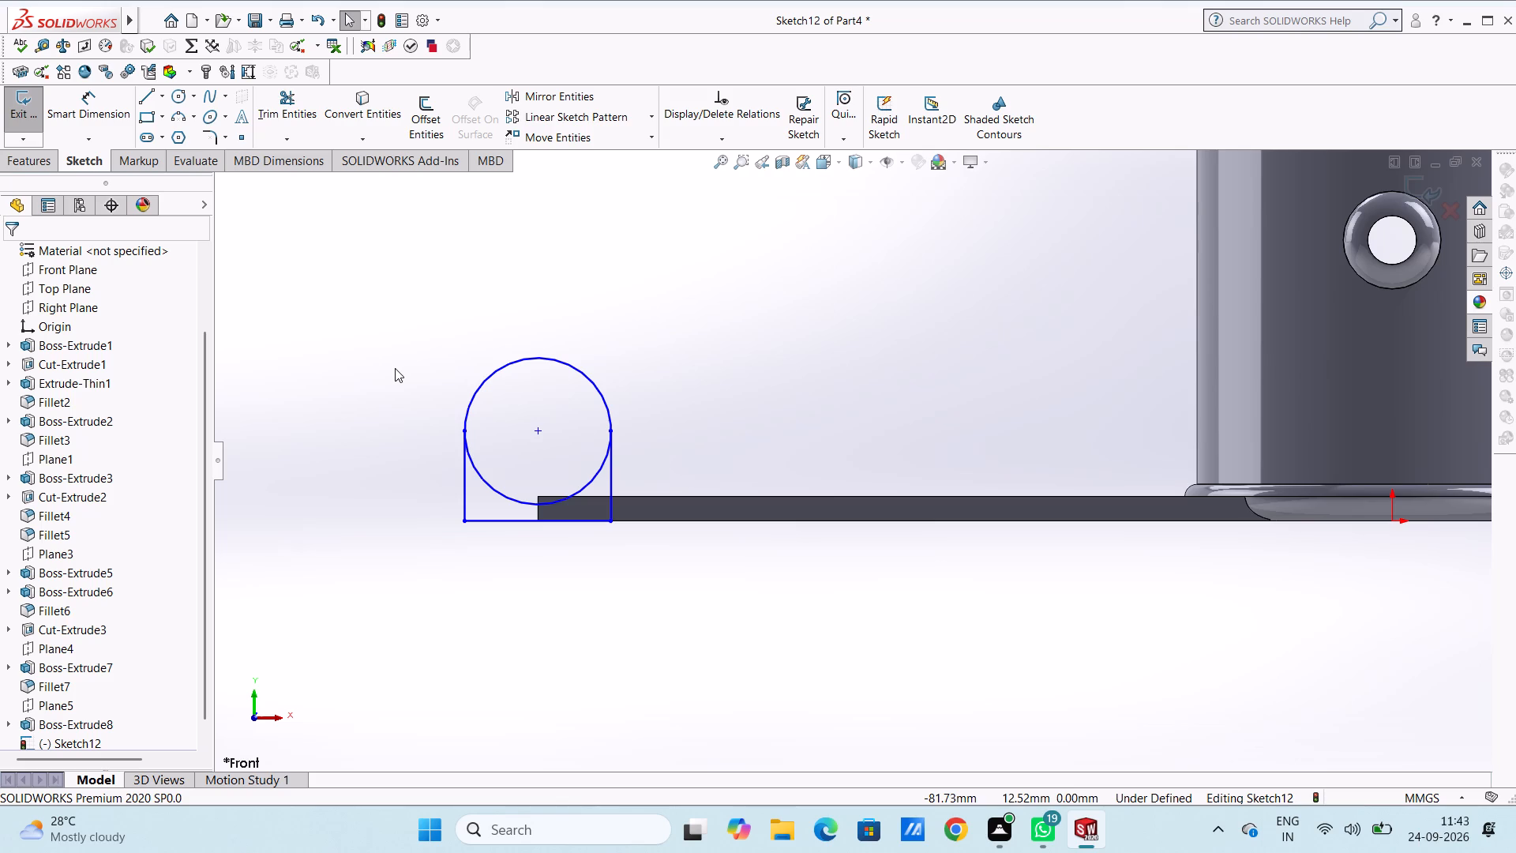
# Draw a vertical line about 11.4 mm long from the circle's upper outer arc down to the bottom line, just inside the outer side line.
pyautogui.click(141, 104)
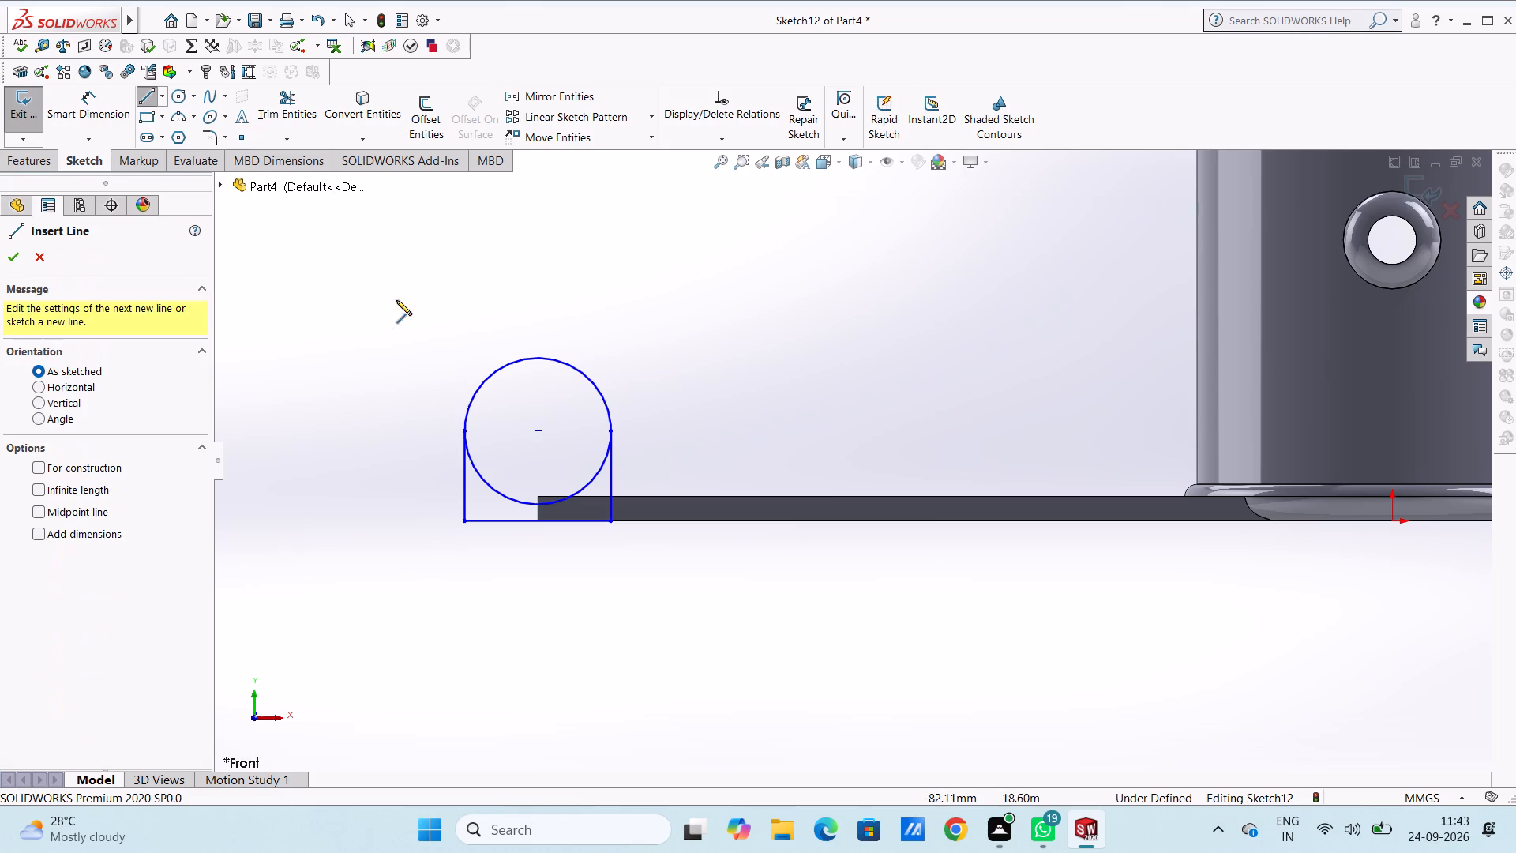
pyautogui.click(486, 380)
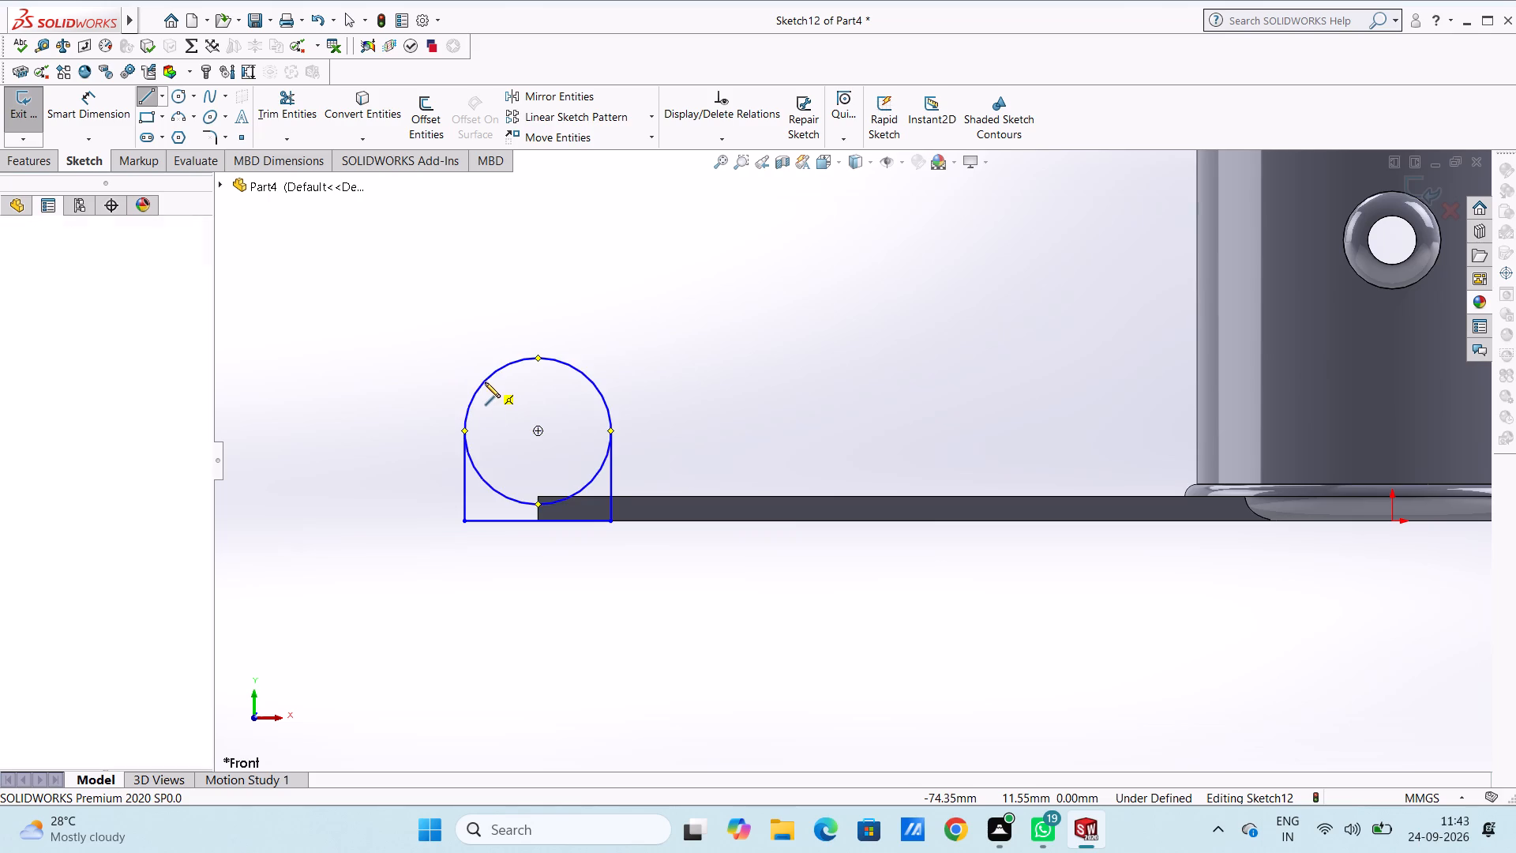
pyautogui.click(484, 521)
pyautogui.press('Escape')
pyautogui.press('Escape')
pyautogui.press('Escape')
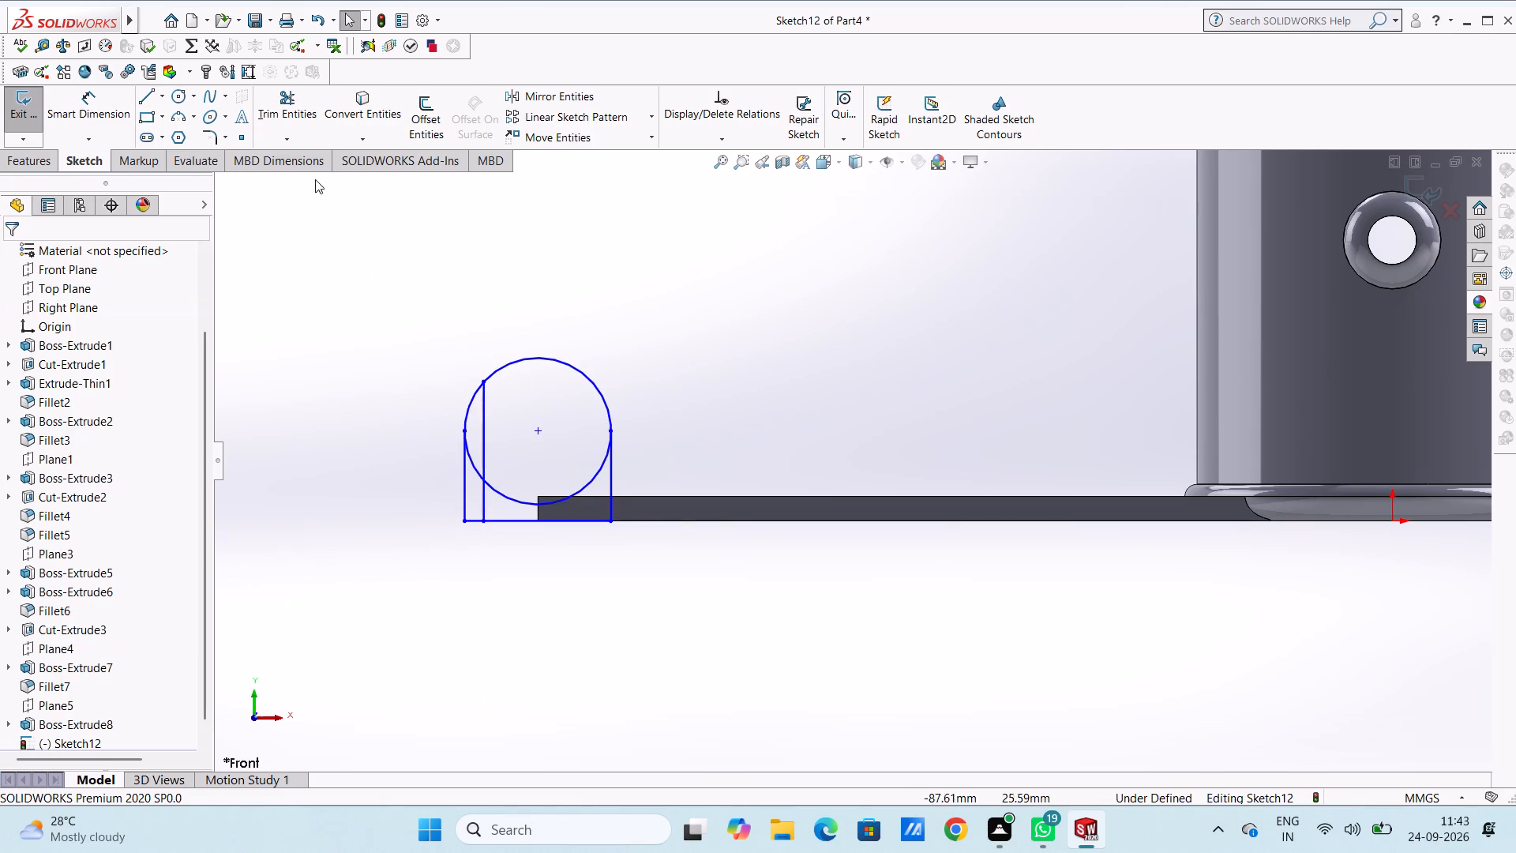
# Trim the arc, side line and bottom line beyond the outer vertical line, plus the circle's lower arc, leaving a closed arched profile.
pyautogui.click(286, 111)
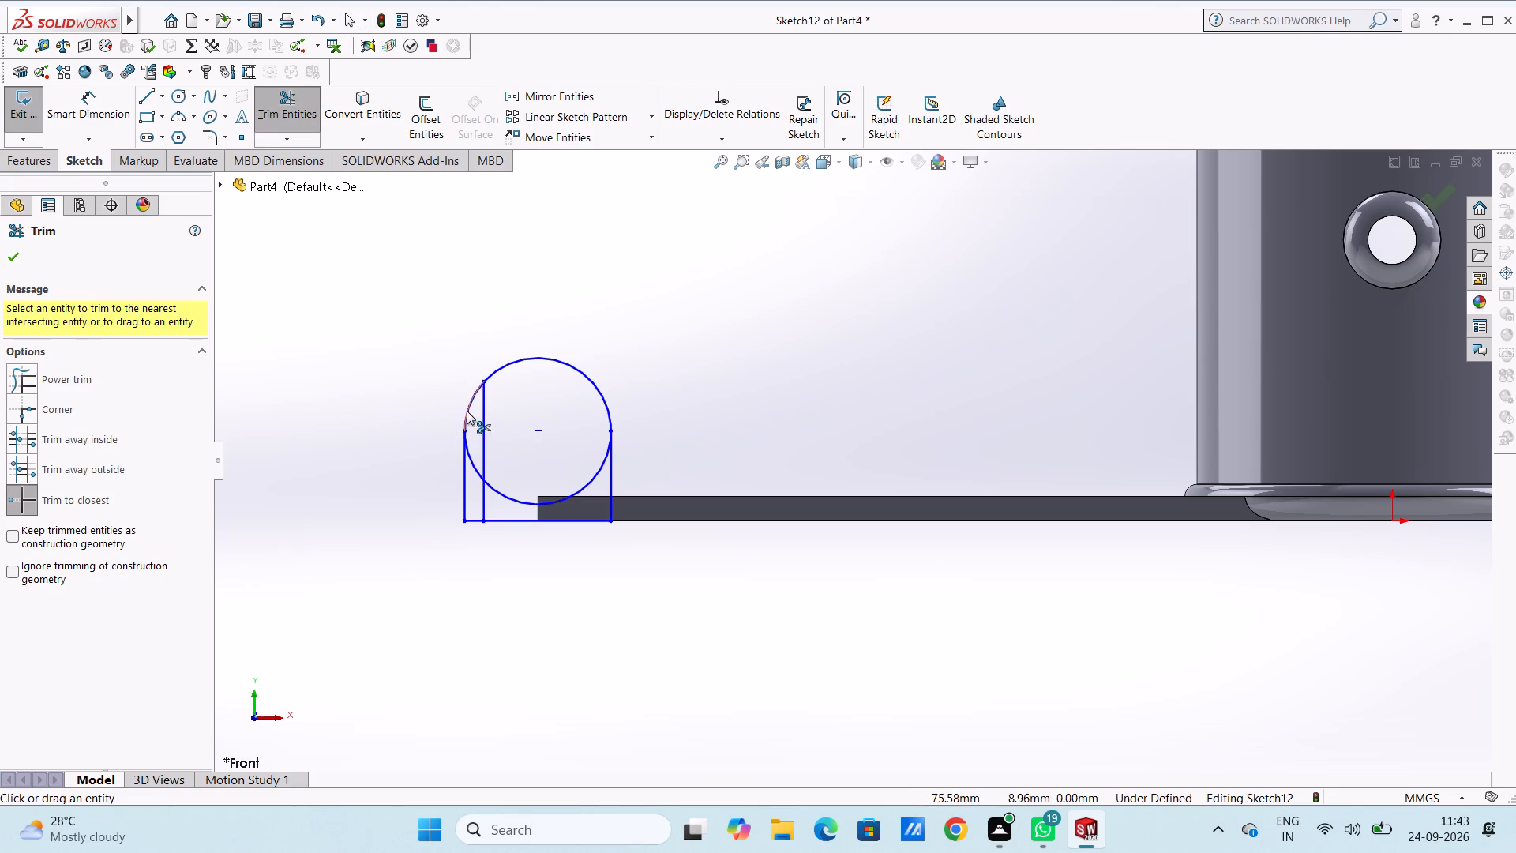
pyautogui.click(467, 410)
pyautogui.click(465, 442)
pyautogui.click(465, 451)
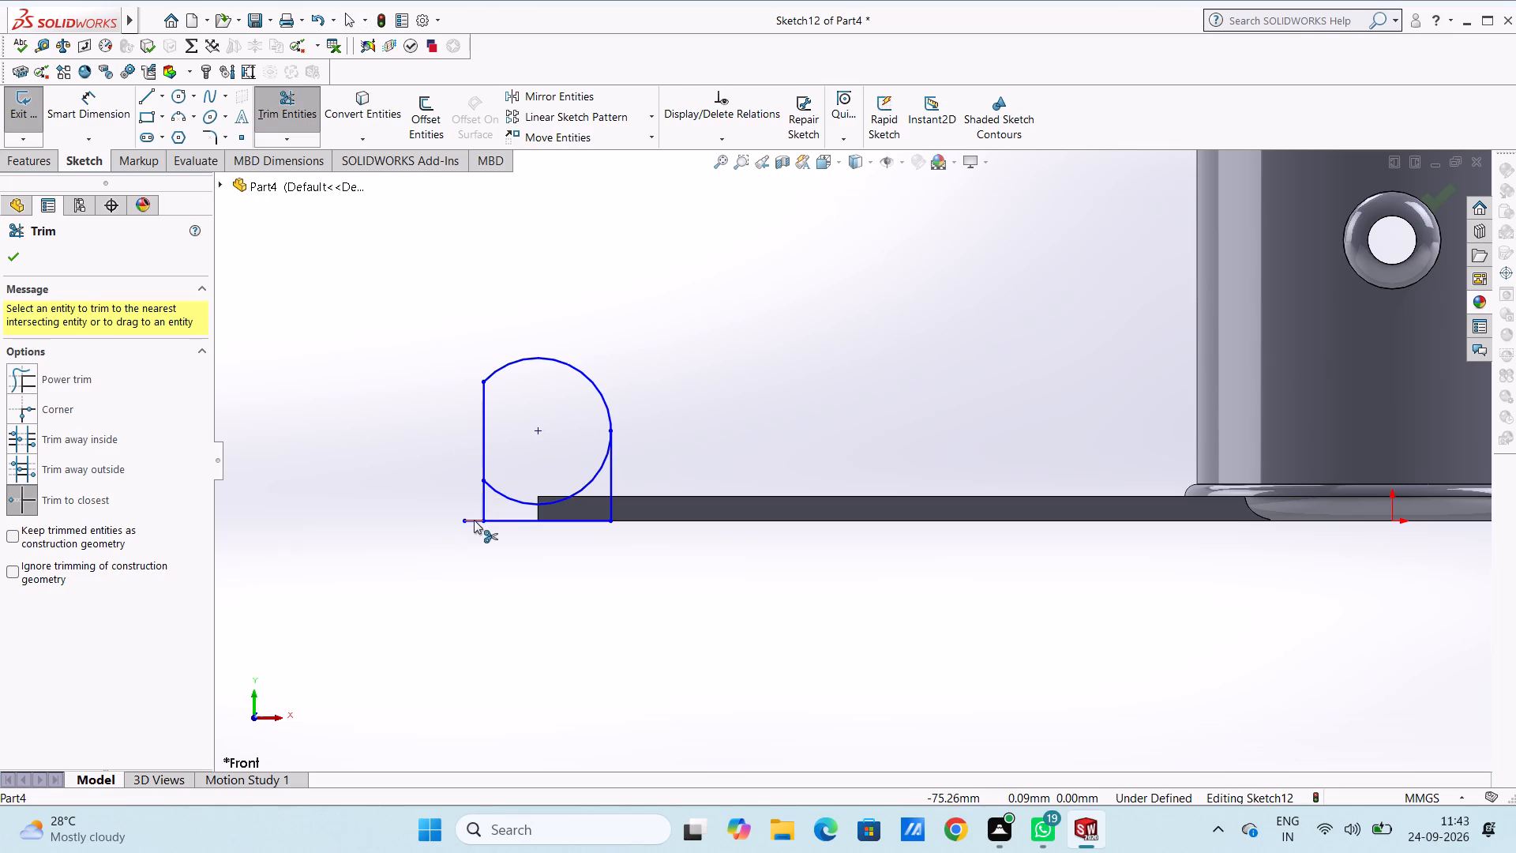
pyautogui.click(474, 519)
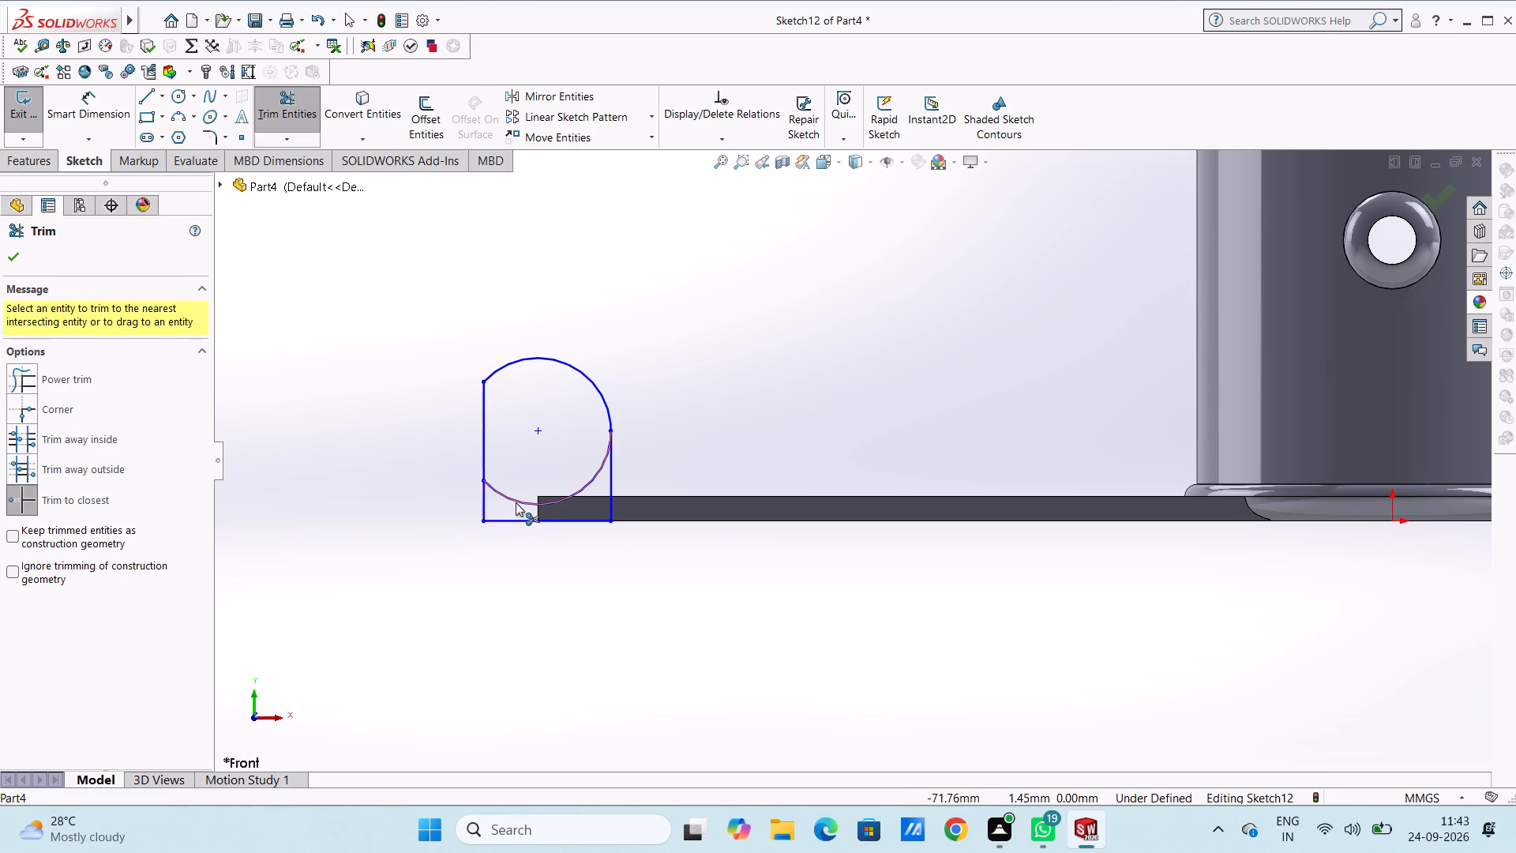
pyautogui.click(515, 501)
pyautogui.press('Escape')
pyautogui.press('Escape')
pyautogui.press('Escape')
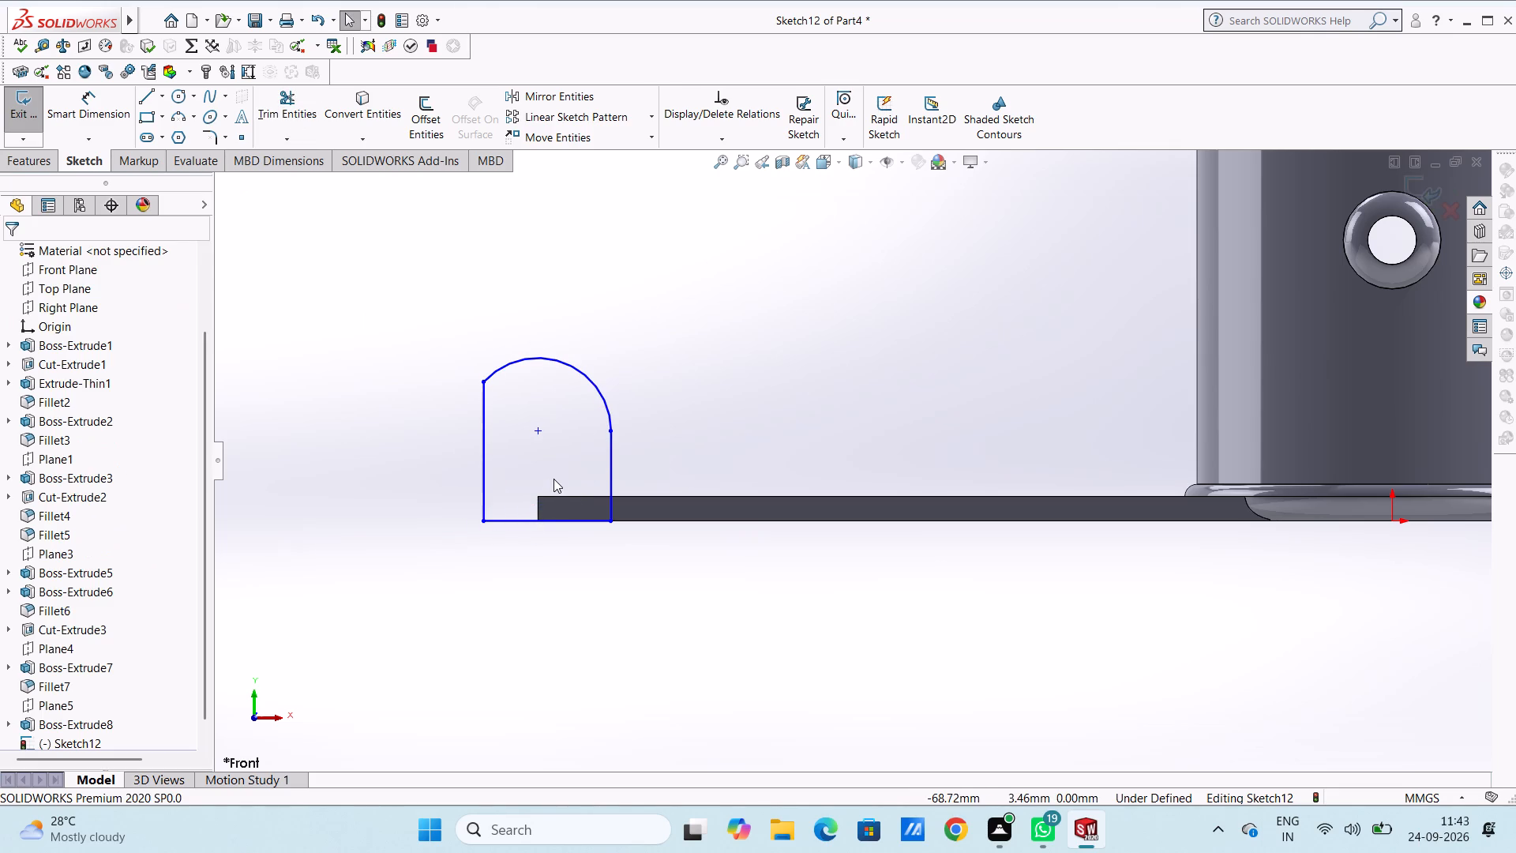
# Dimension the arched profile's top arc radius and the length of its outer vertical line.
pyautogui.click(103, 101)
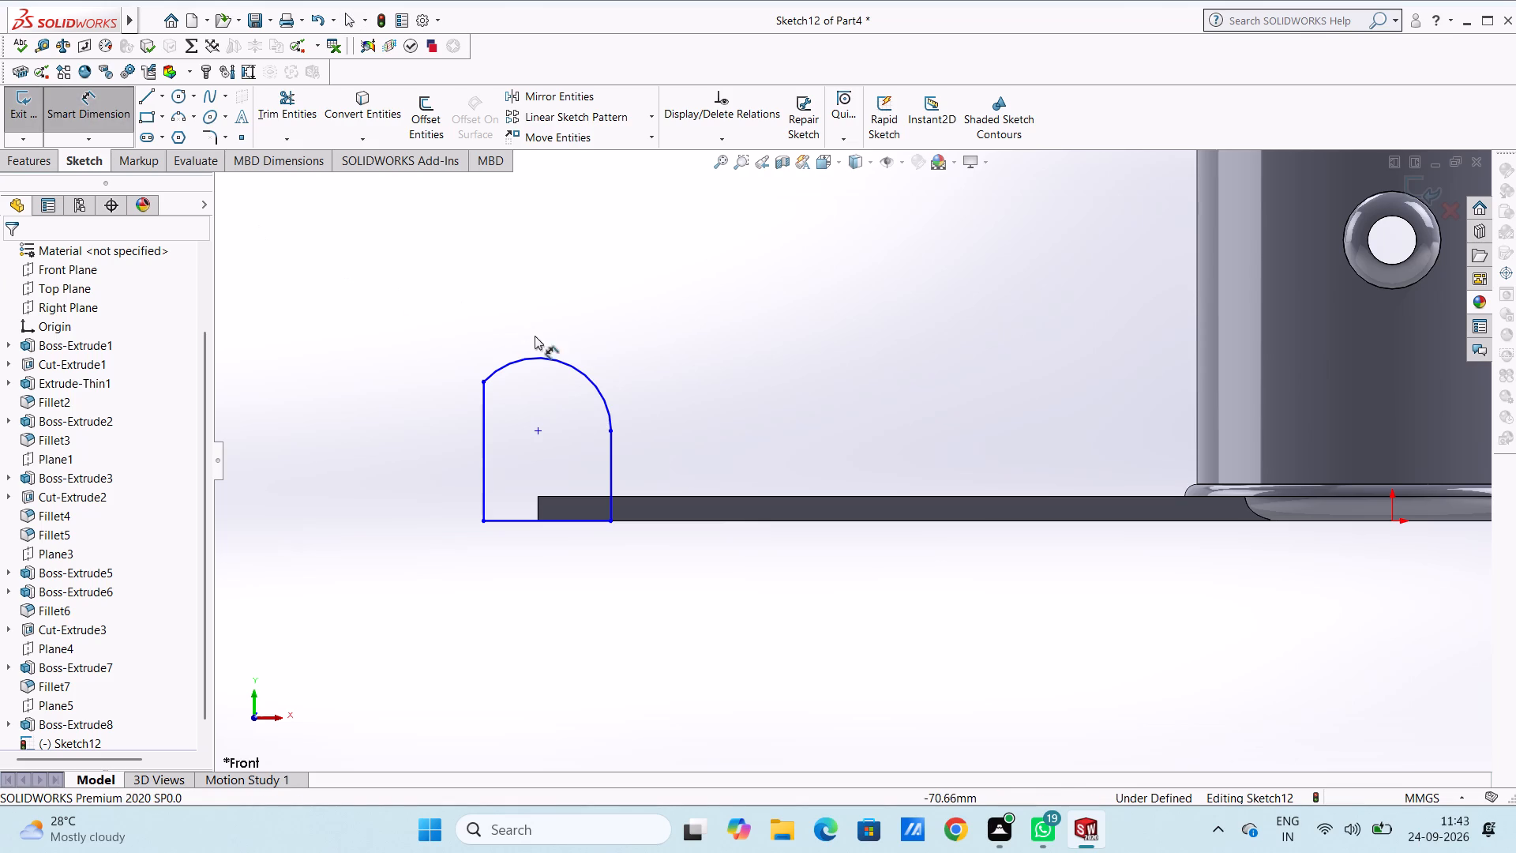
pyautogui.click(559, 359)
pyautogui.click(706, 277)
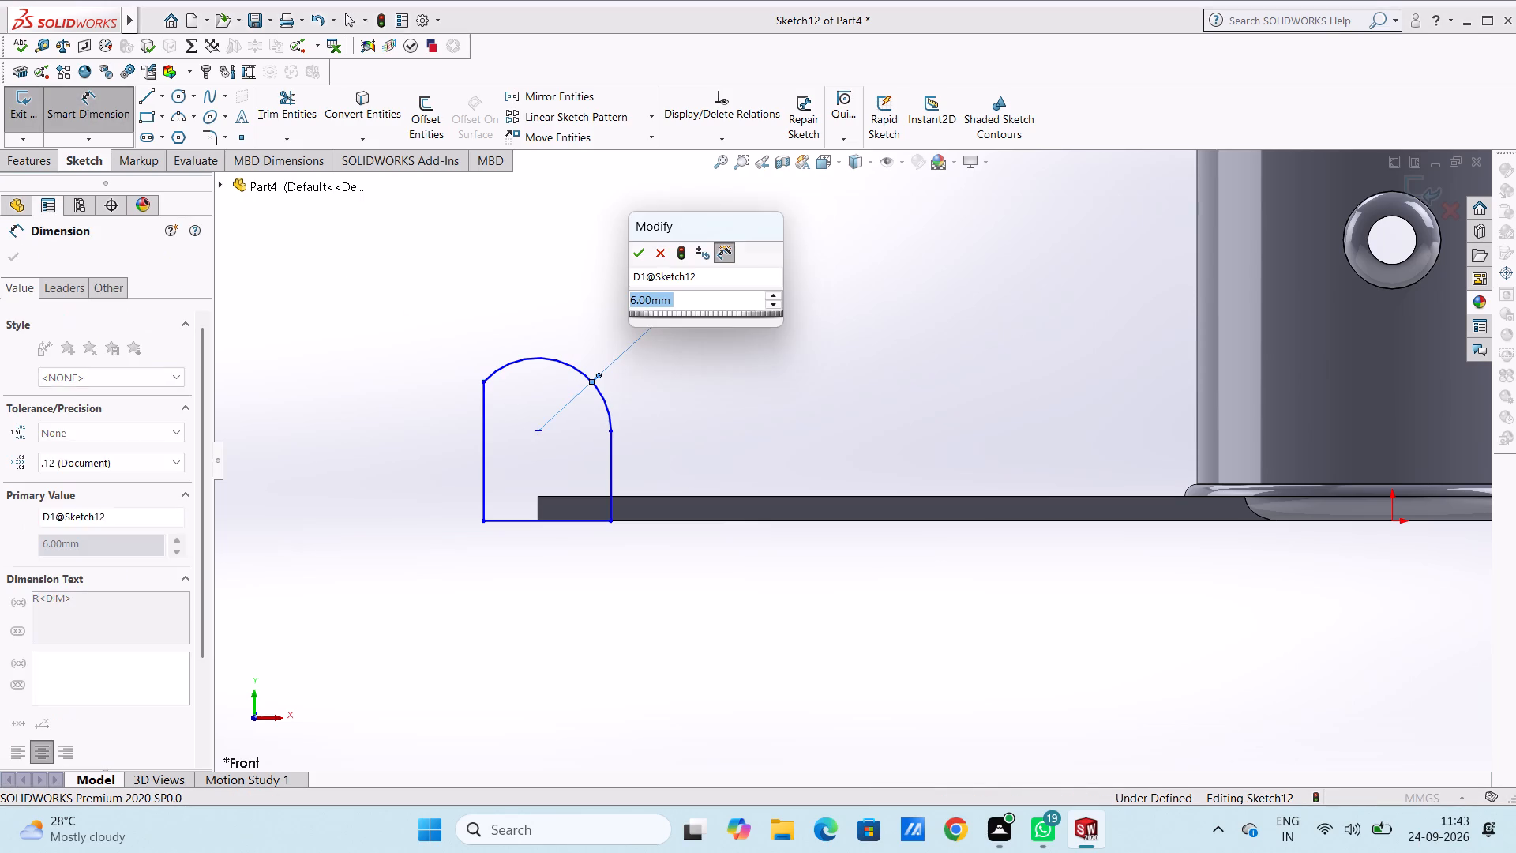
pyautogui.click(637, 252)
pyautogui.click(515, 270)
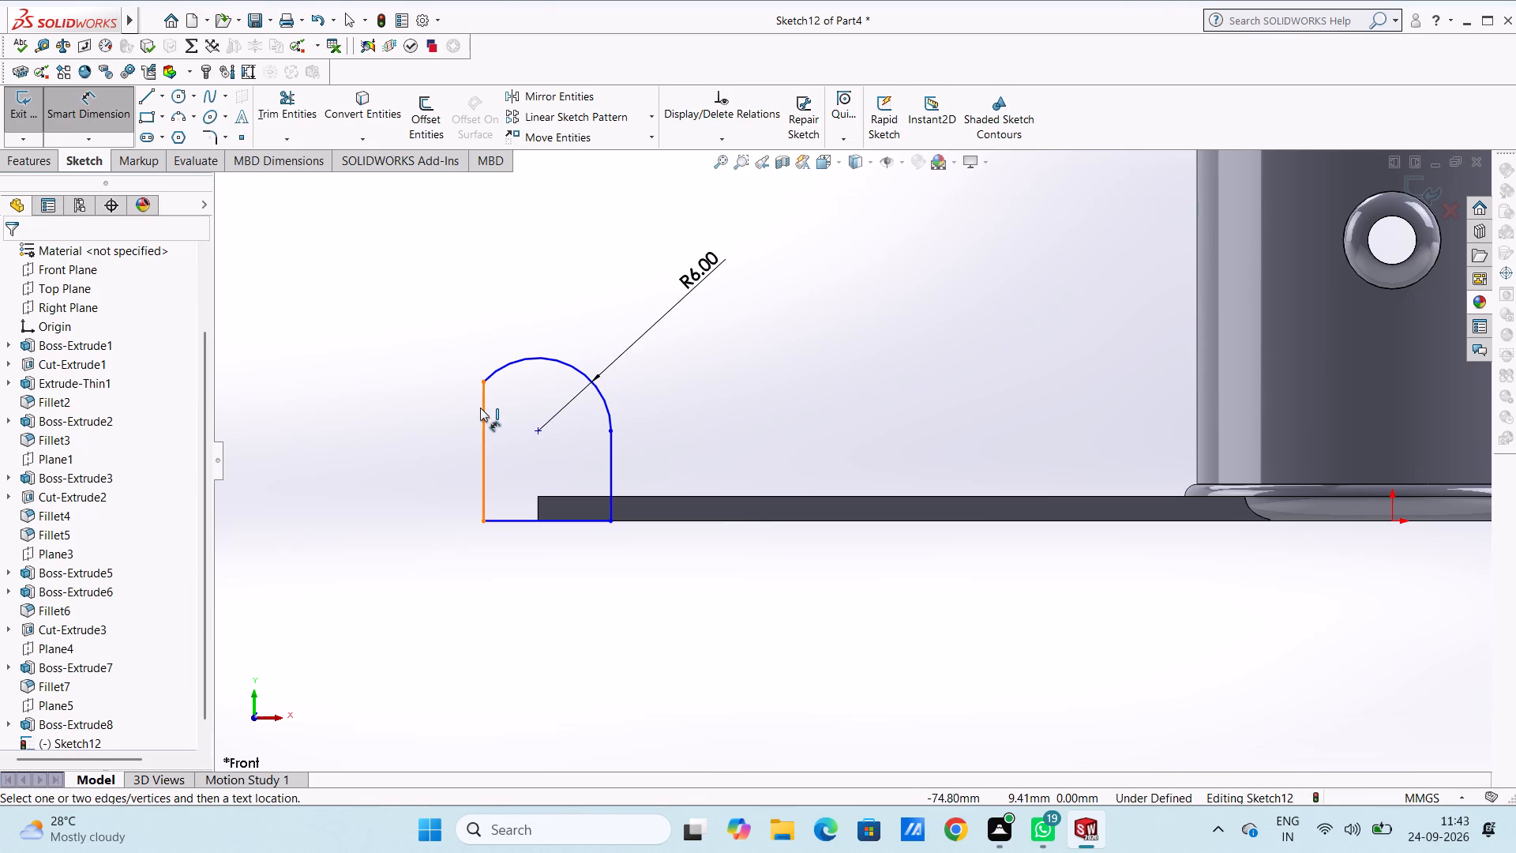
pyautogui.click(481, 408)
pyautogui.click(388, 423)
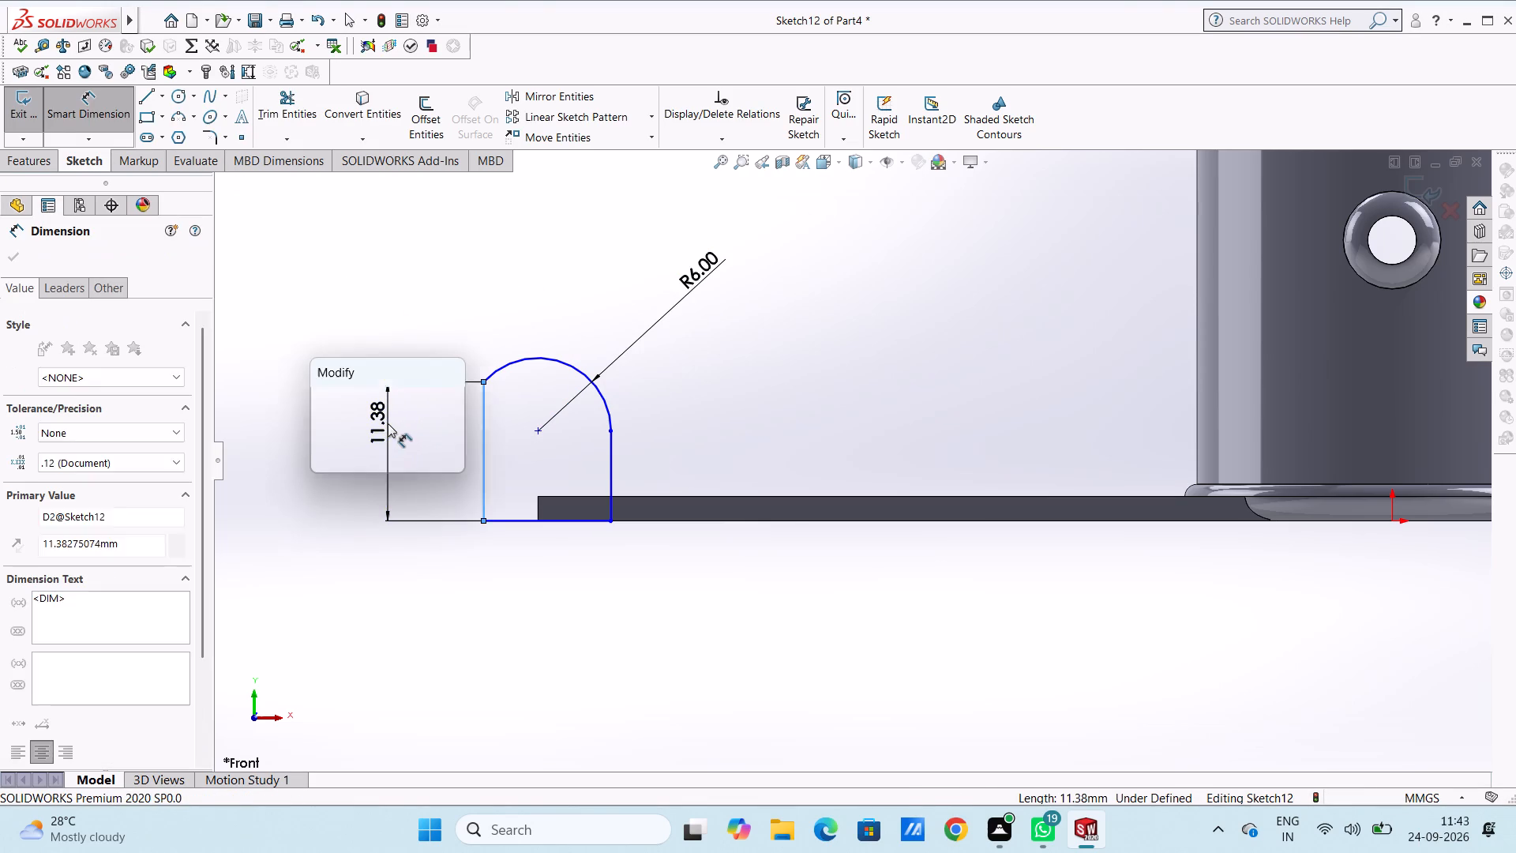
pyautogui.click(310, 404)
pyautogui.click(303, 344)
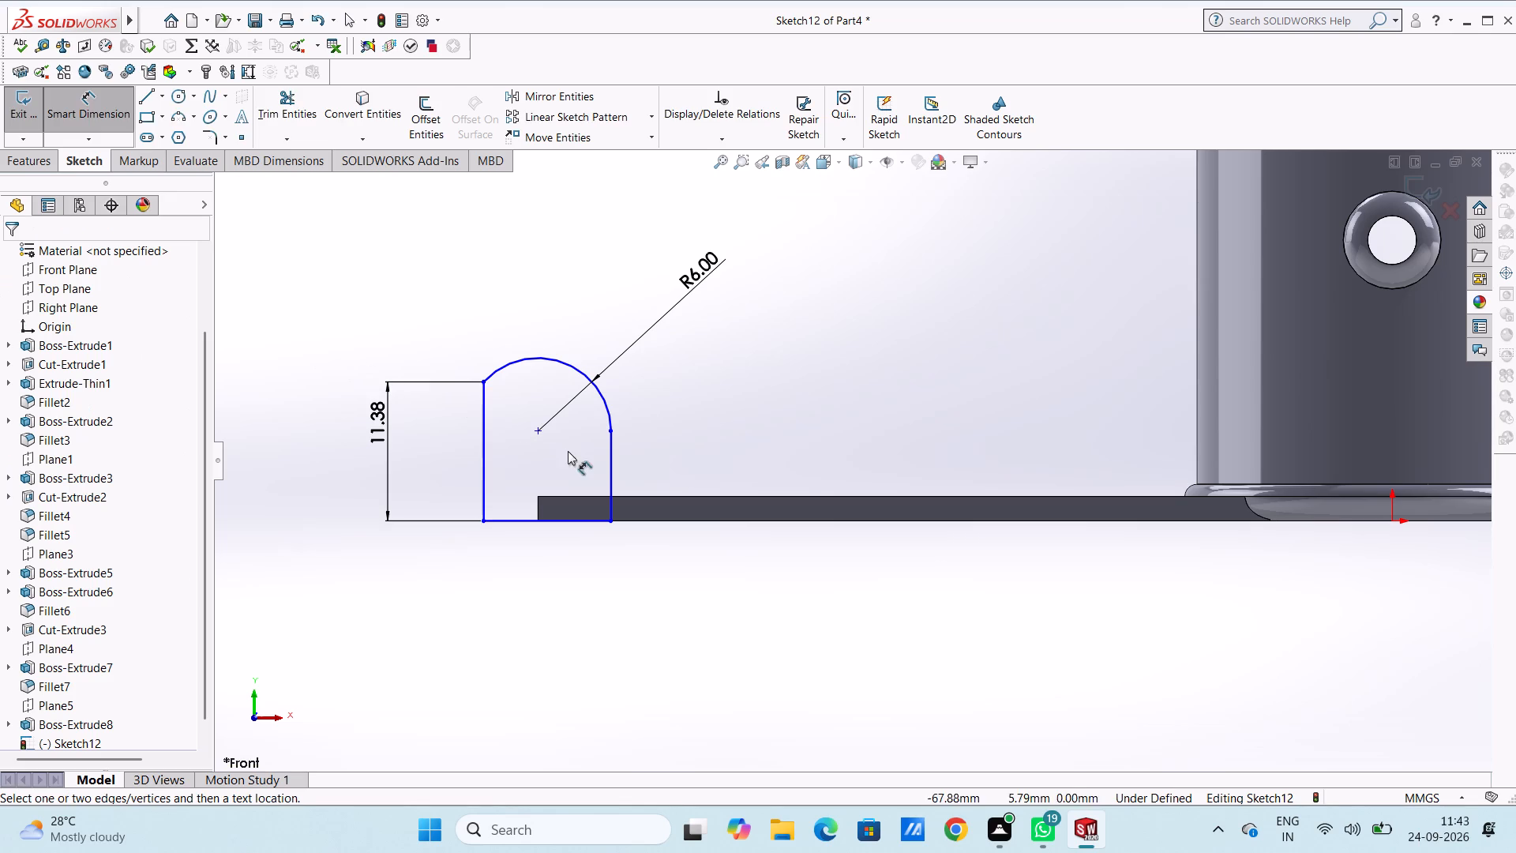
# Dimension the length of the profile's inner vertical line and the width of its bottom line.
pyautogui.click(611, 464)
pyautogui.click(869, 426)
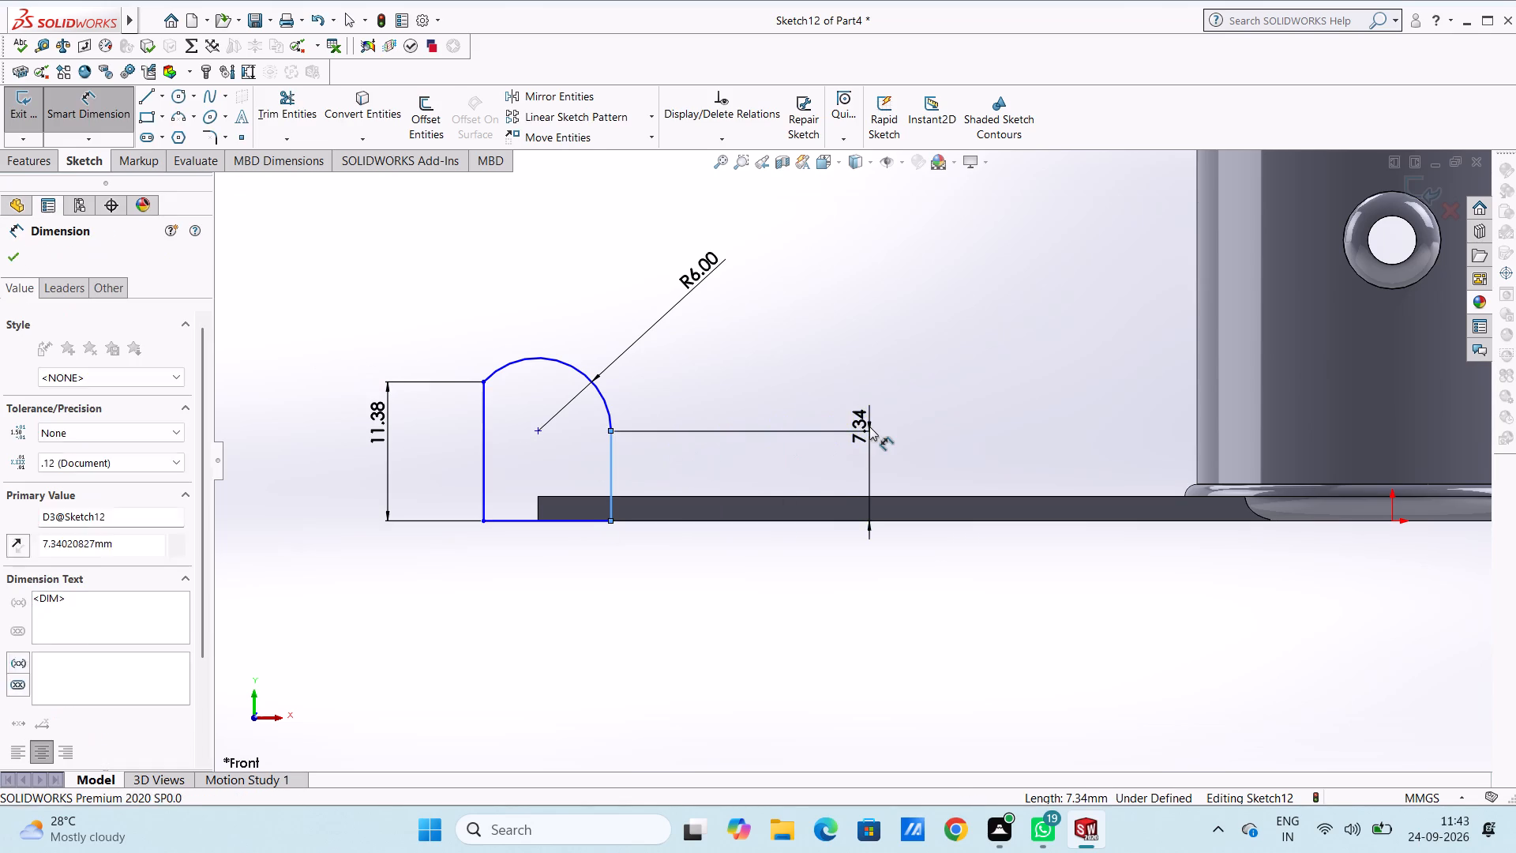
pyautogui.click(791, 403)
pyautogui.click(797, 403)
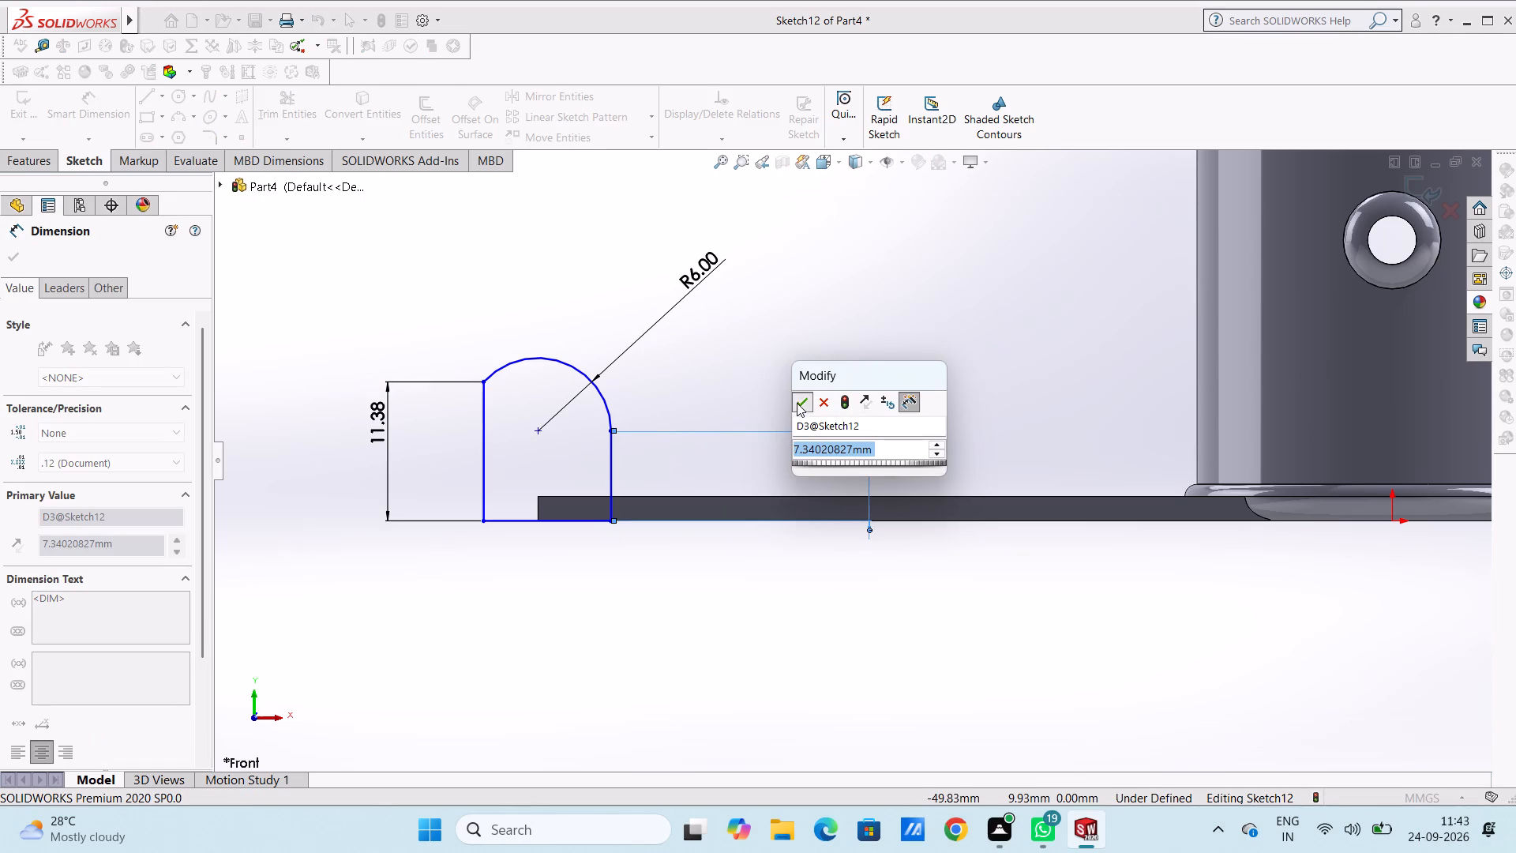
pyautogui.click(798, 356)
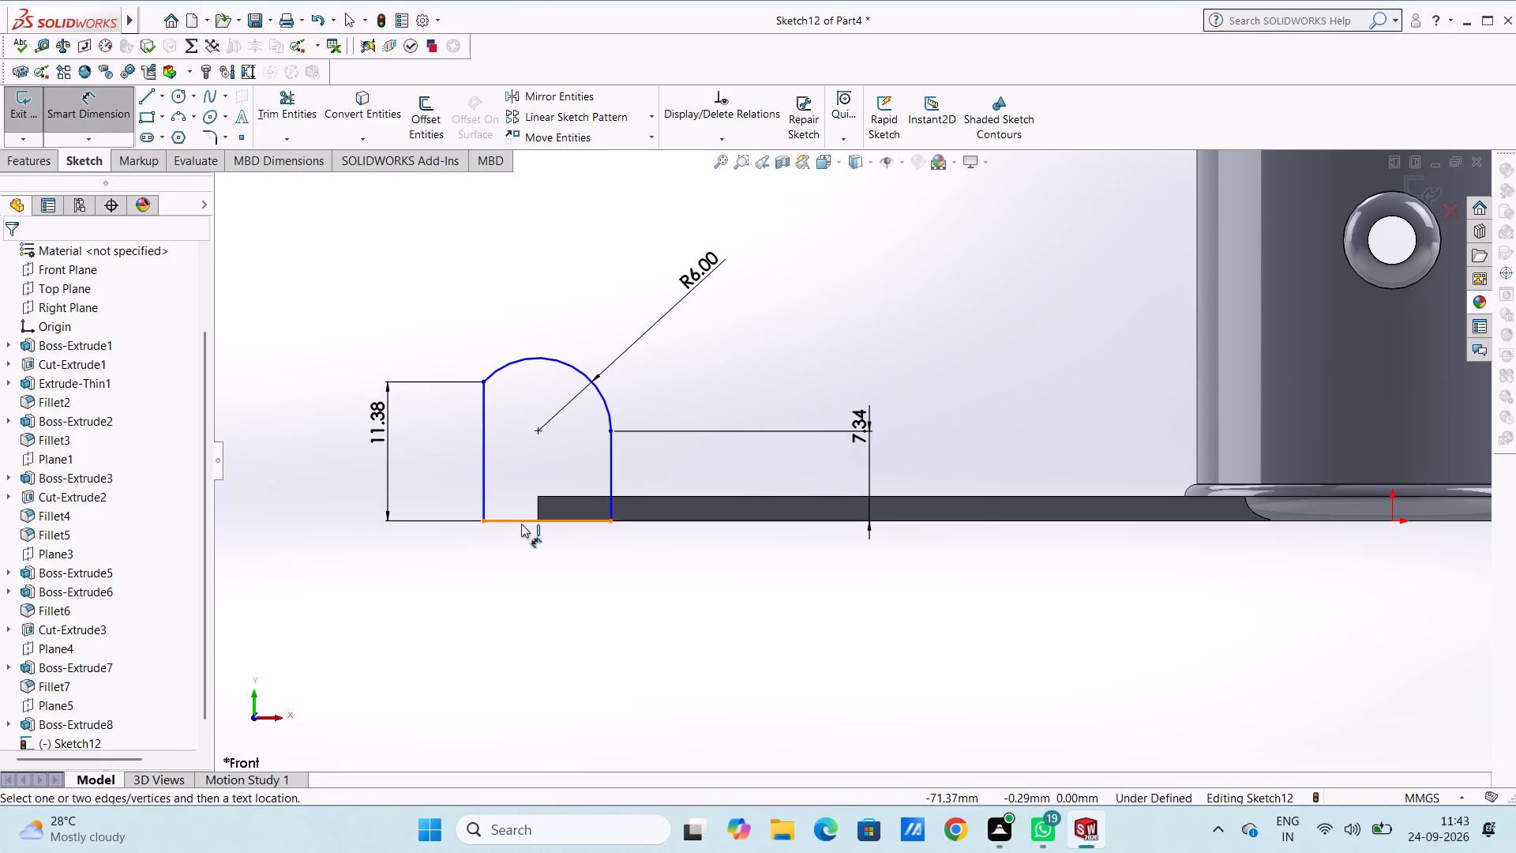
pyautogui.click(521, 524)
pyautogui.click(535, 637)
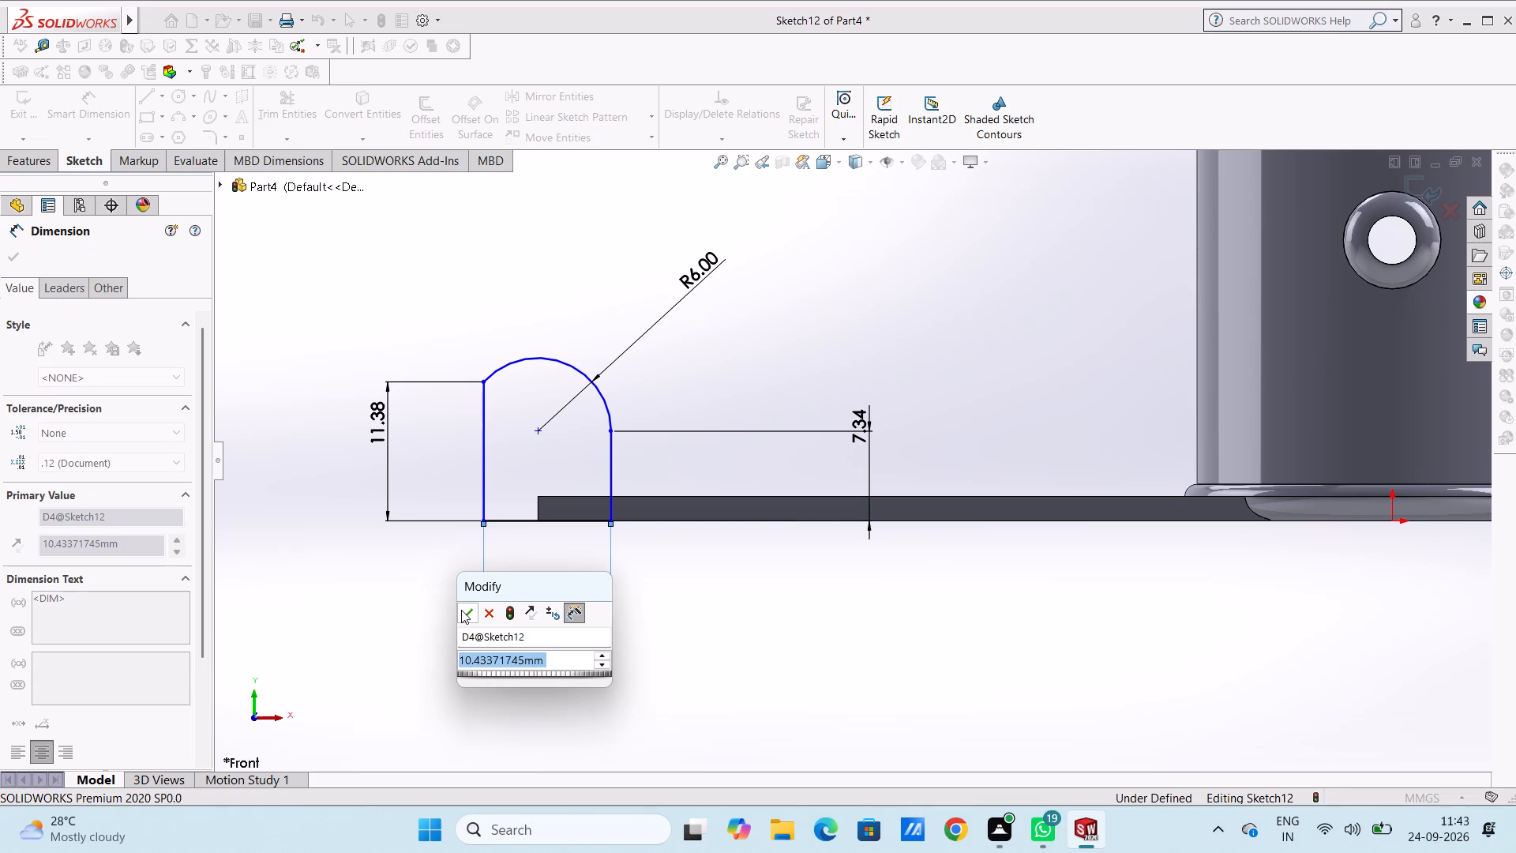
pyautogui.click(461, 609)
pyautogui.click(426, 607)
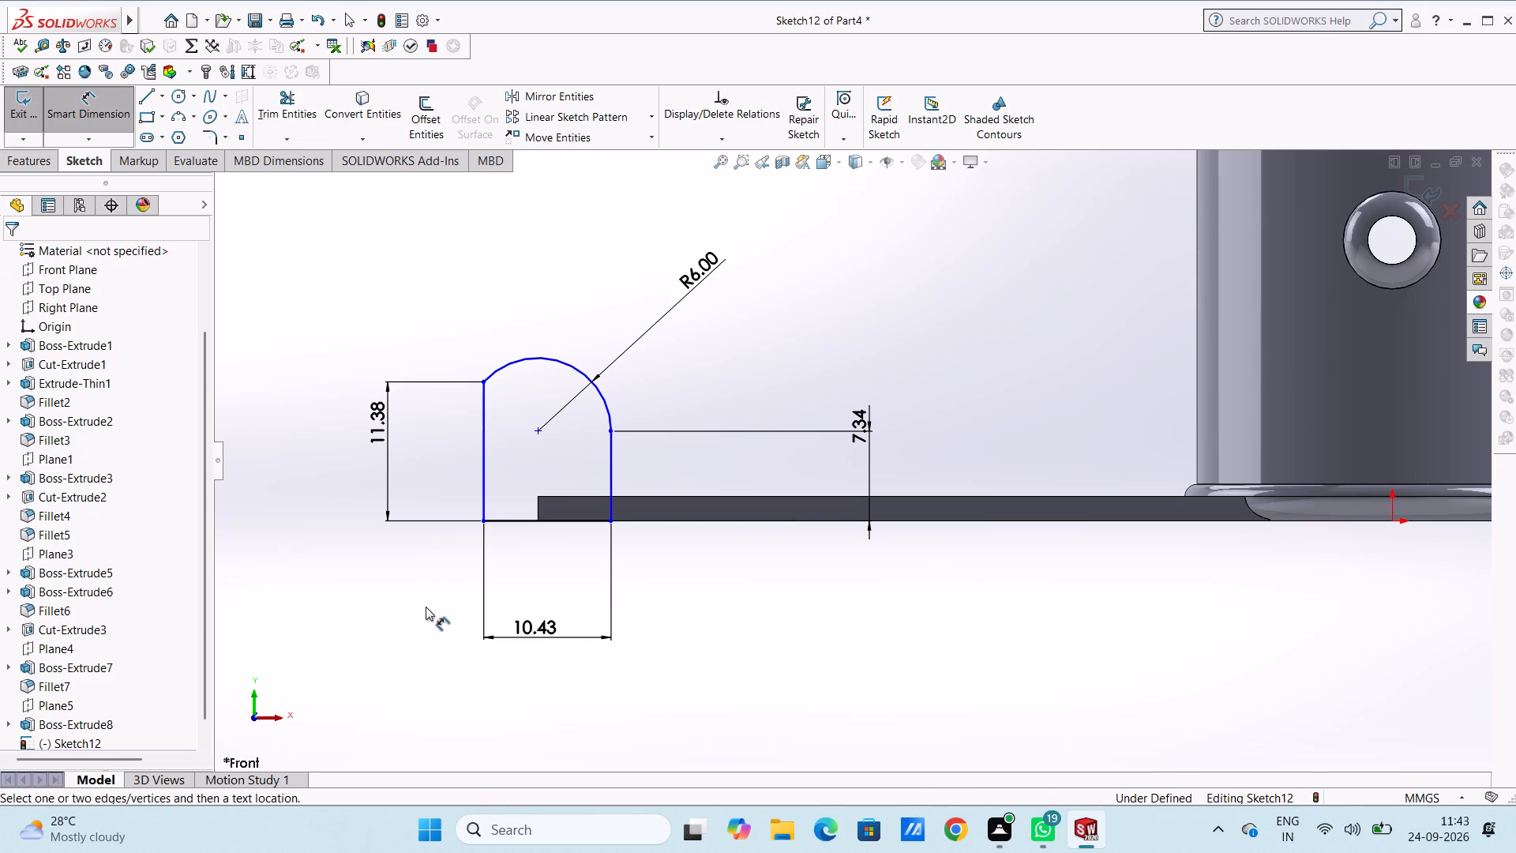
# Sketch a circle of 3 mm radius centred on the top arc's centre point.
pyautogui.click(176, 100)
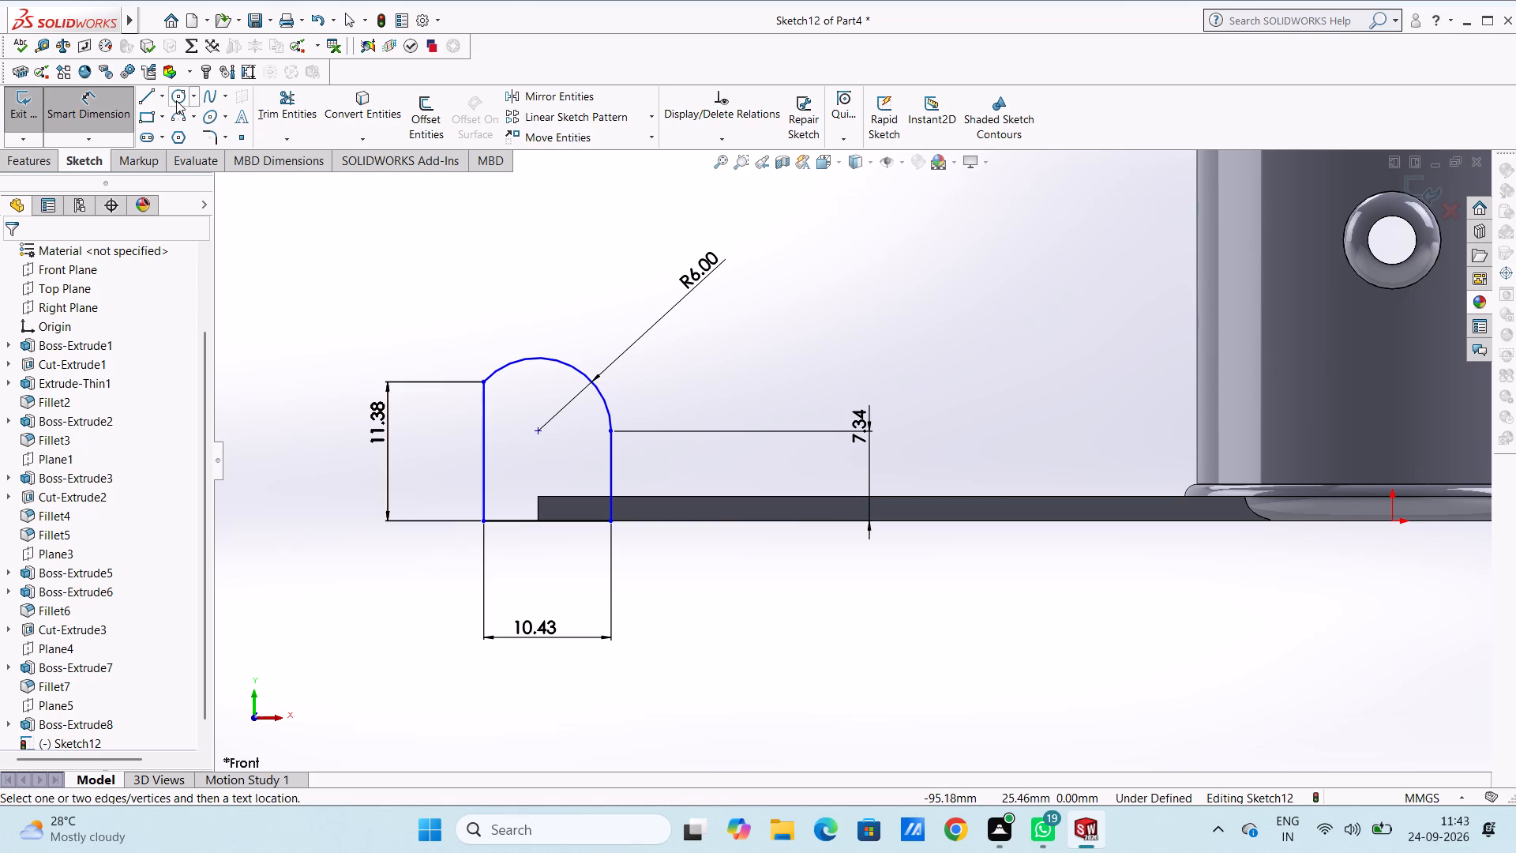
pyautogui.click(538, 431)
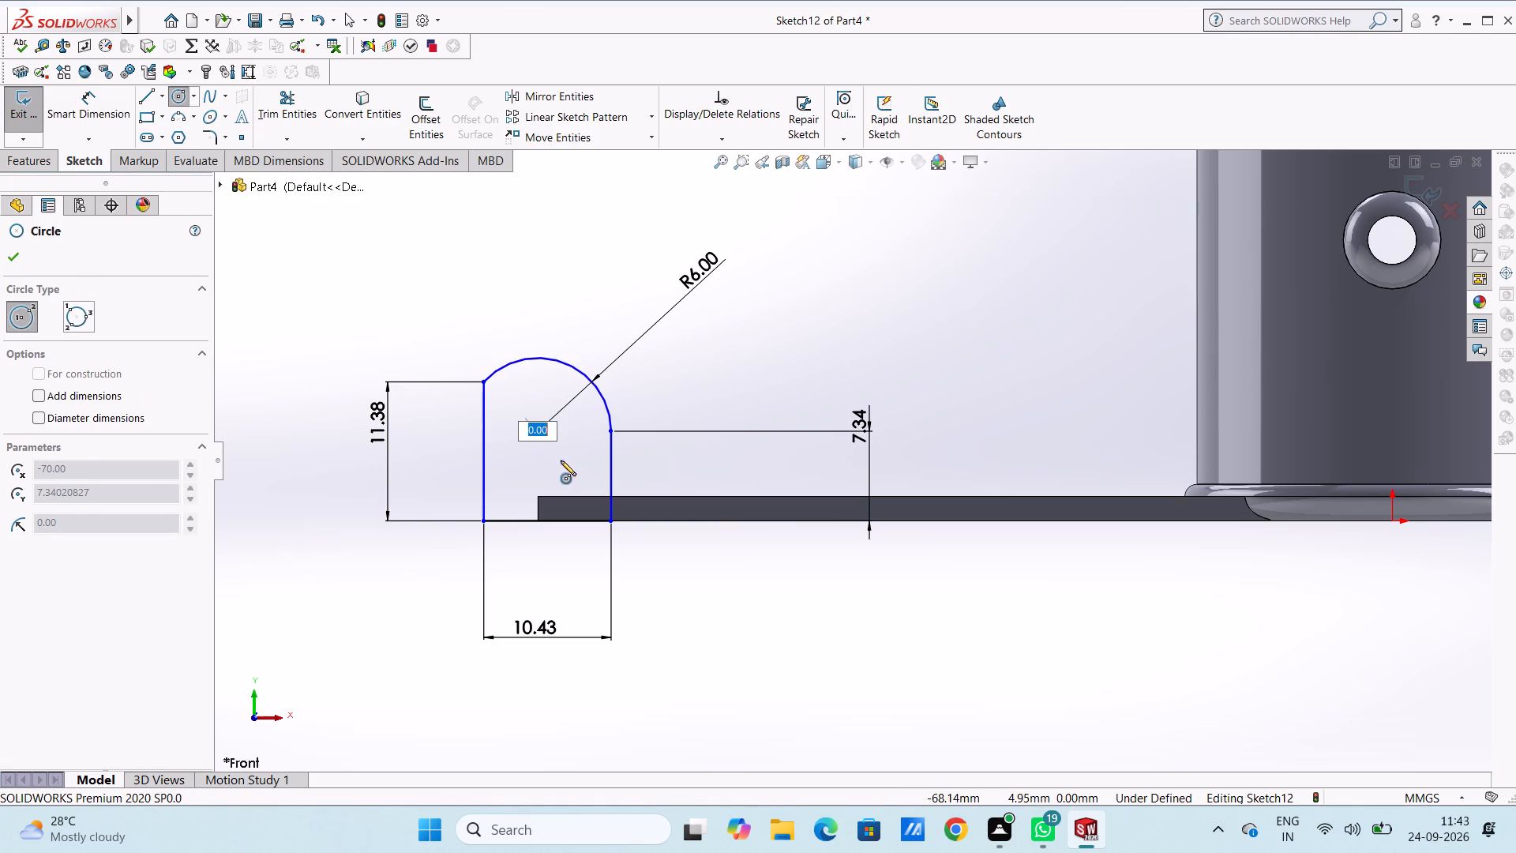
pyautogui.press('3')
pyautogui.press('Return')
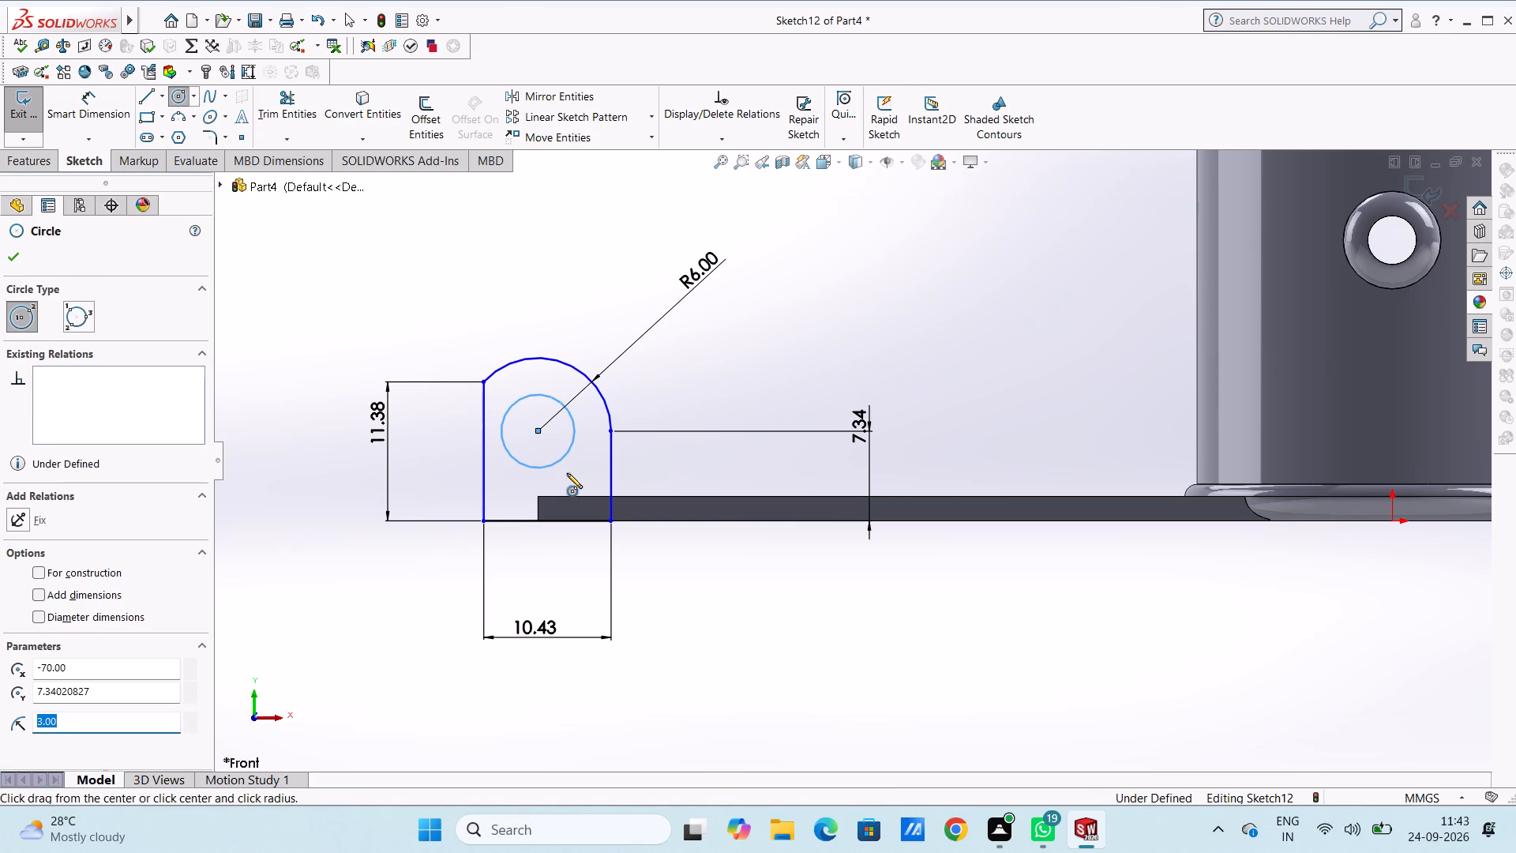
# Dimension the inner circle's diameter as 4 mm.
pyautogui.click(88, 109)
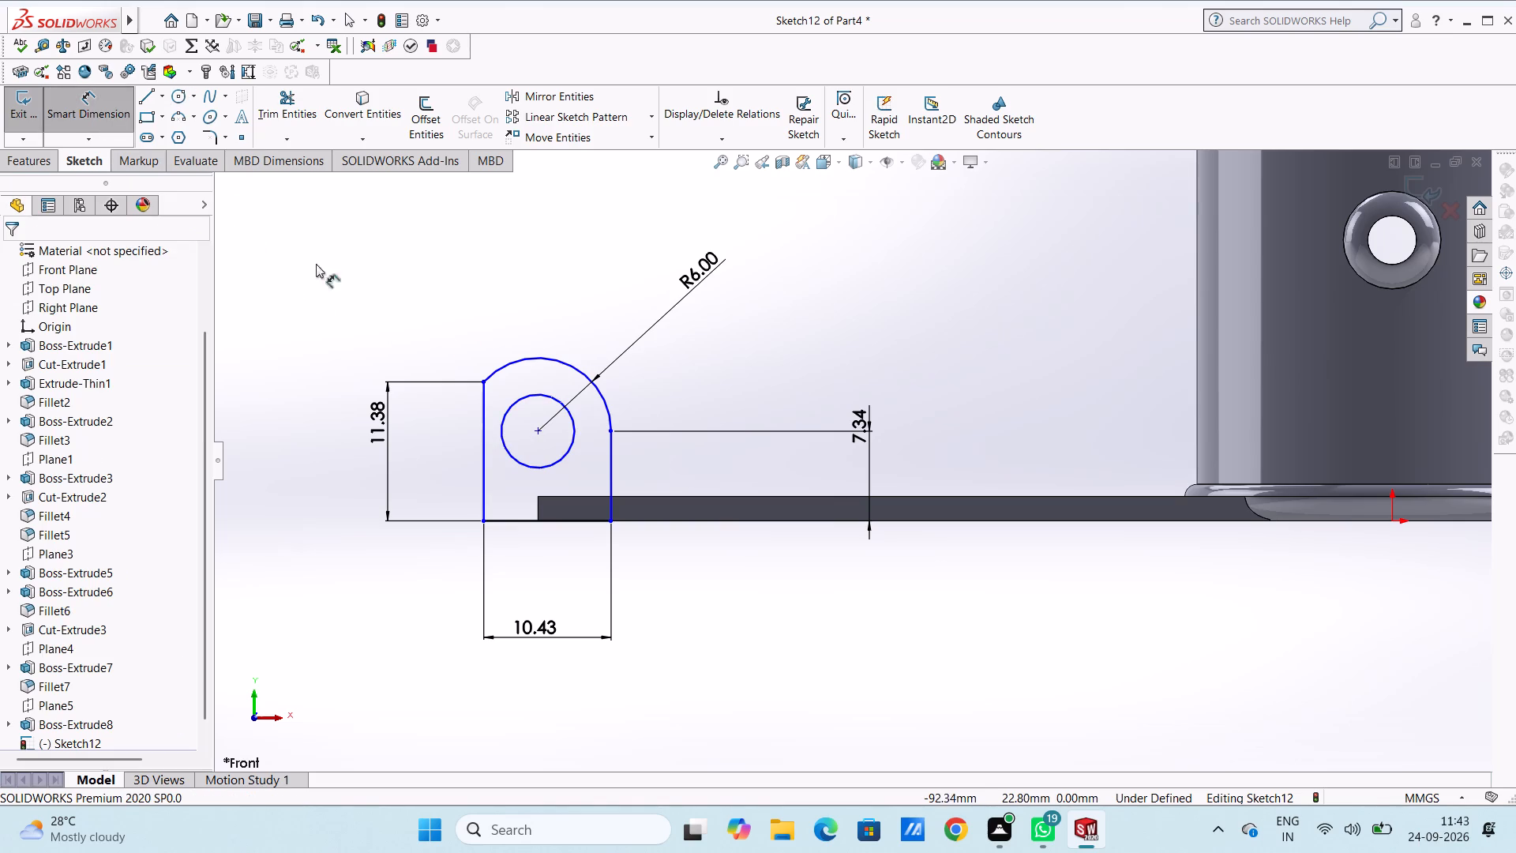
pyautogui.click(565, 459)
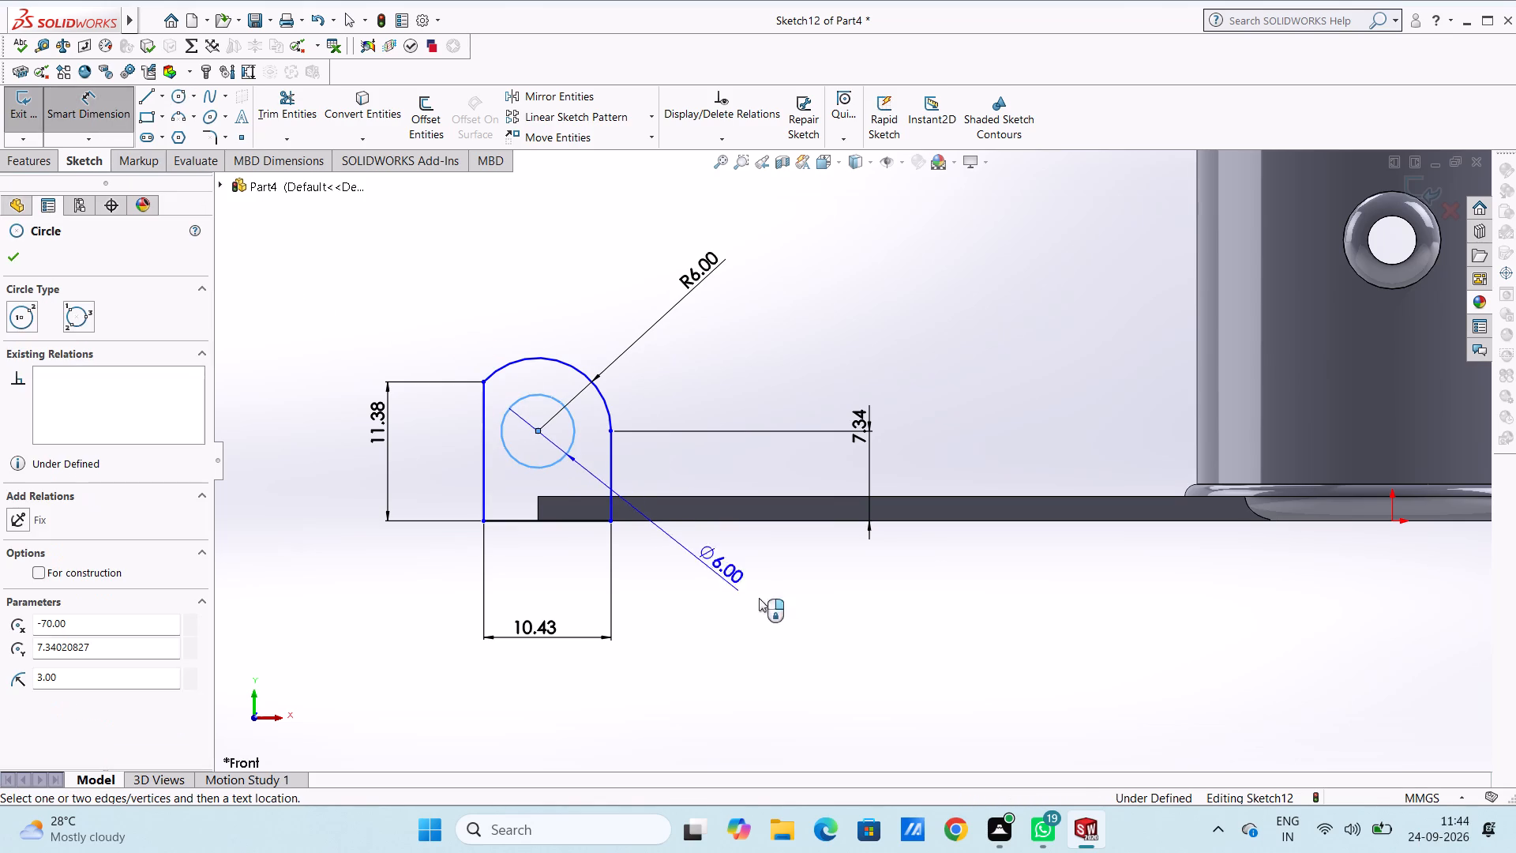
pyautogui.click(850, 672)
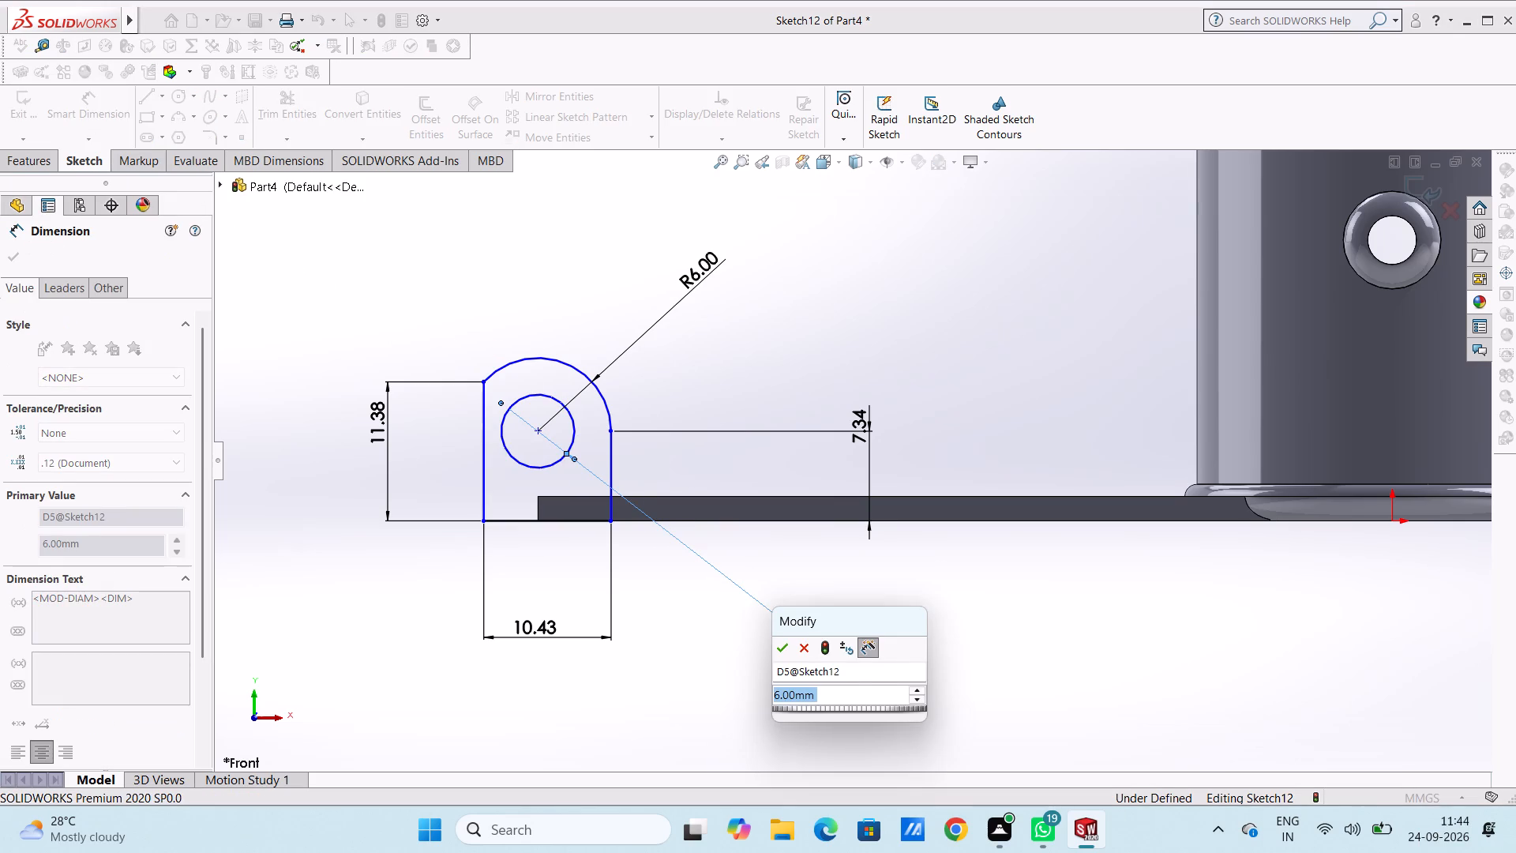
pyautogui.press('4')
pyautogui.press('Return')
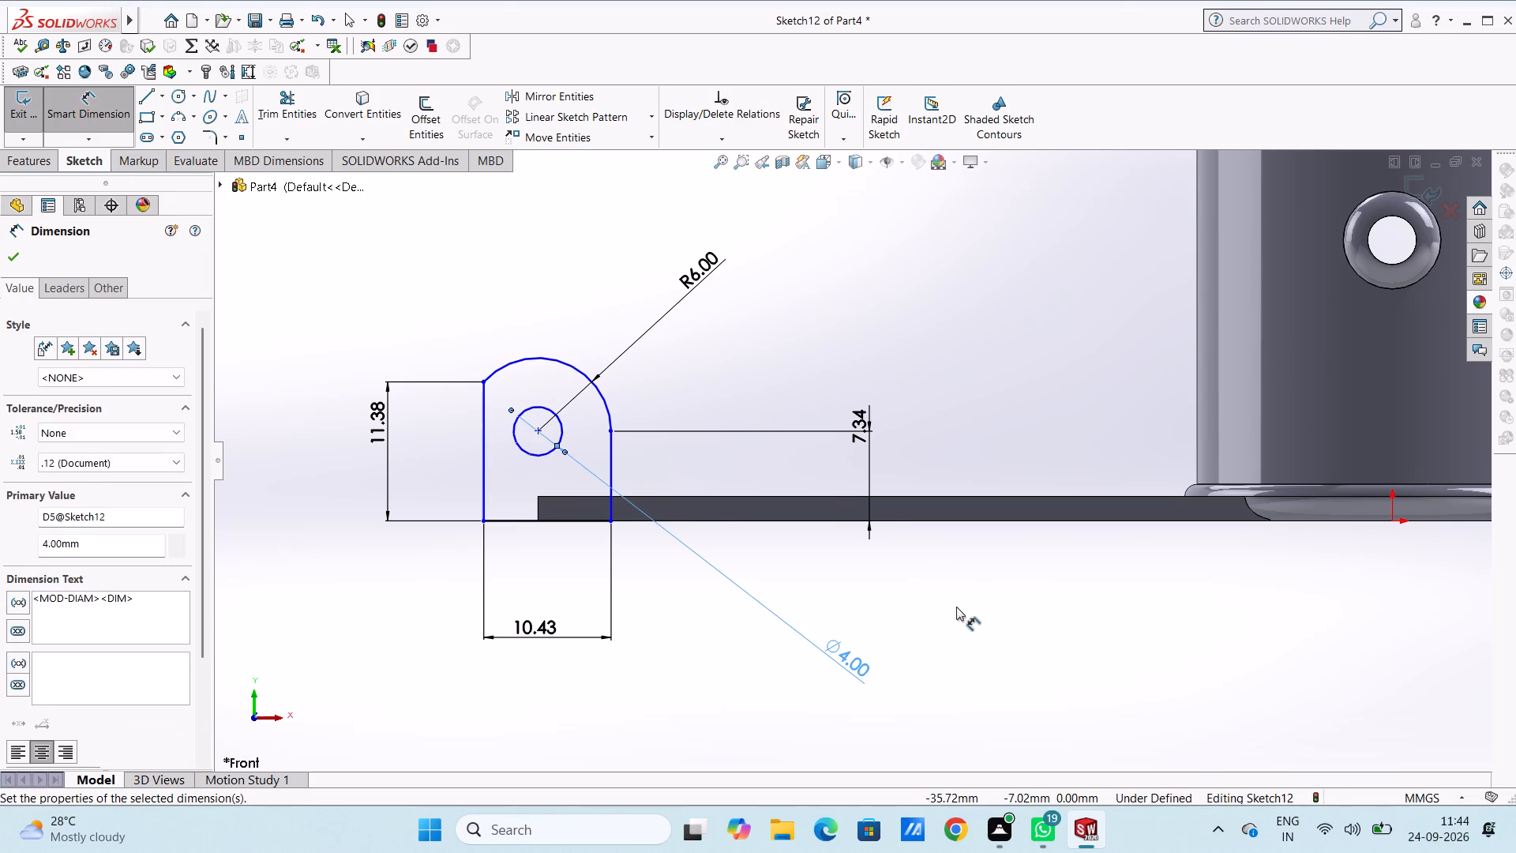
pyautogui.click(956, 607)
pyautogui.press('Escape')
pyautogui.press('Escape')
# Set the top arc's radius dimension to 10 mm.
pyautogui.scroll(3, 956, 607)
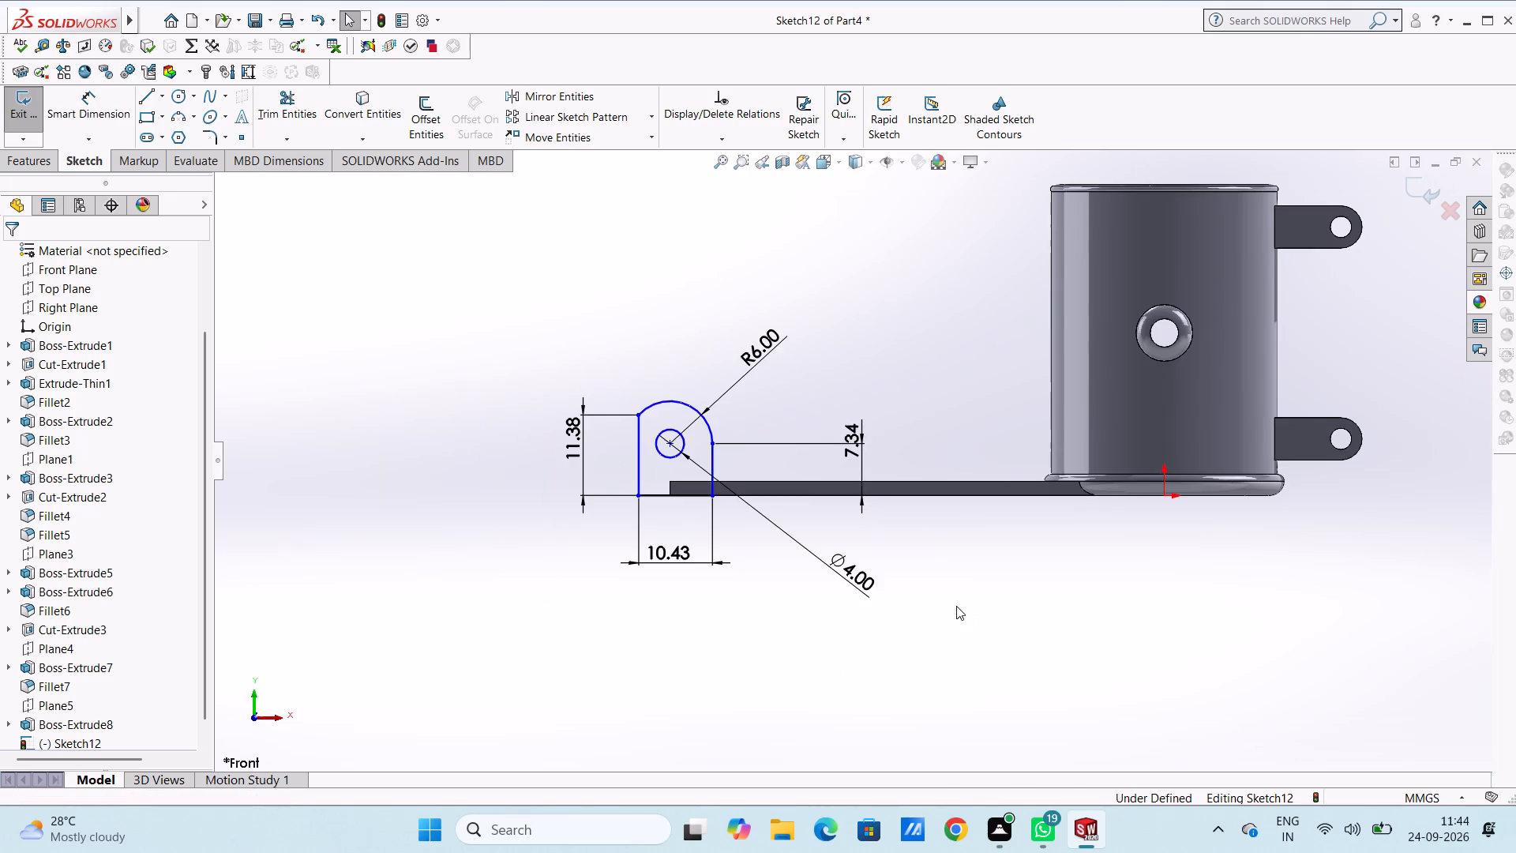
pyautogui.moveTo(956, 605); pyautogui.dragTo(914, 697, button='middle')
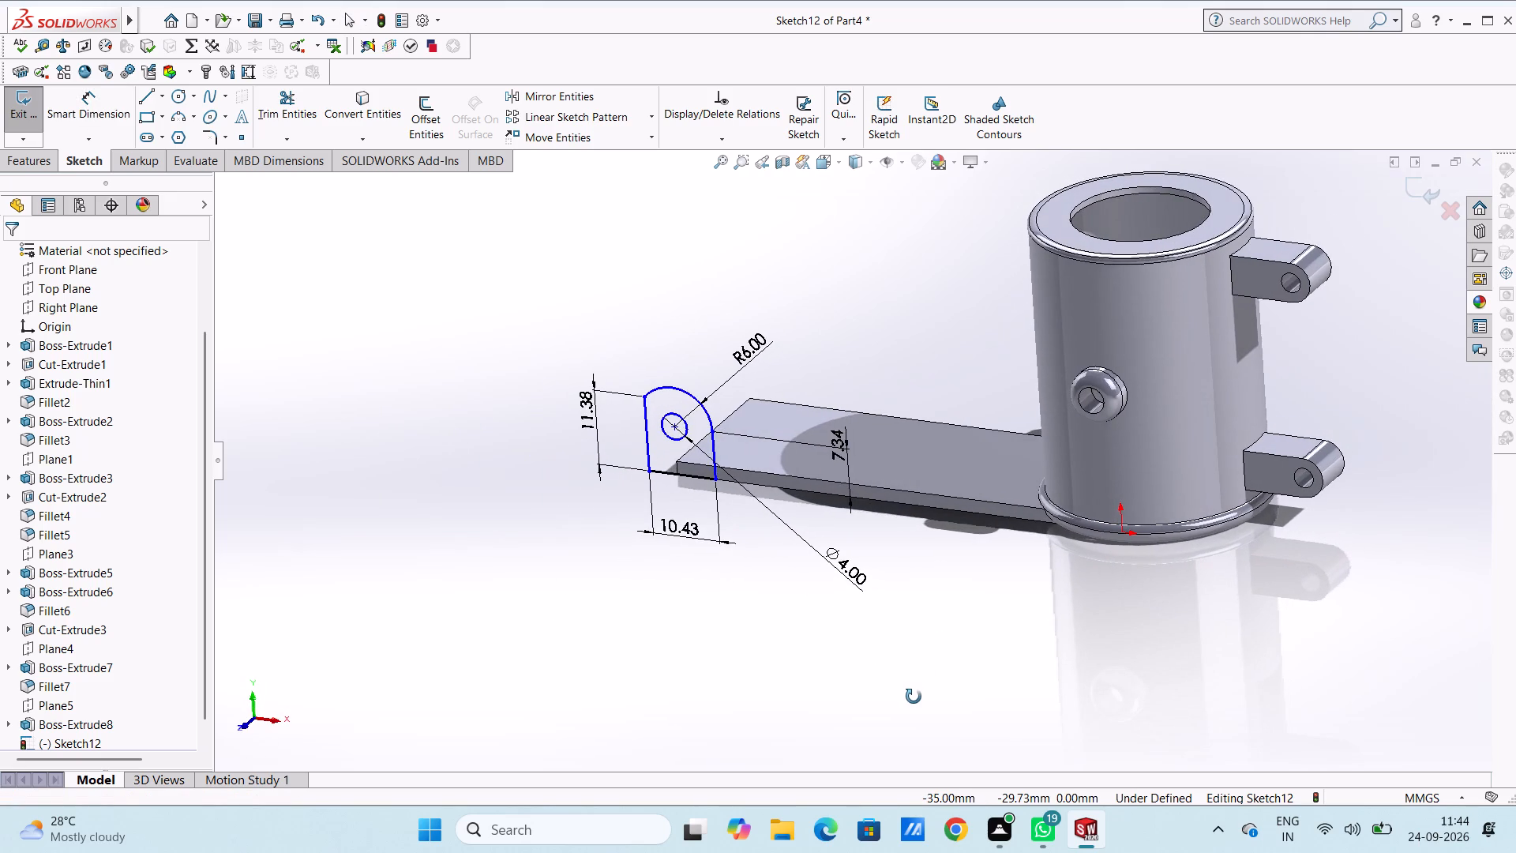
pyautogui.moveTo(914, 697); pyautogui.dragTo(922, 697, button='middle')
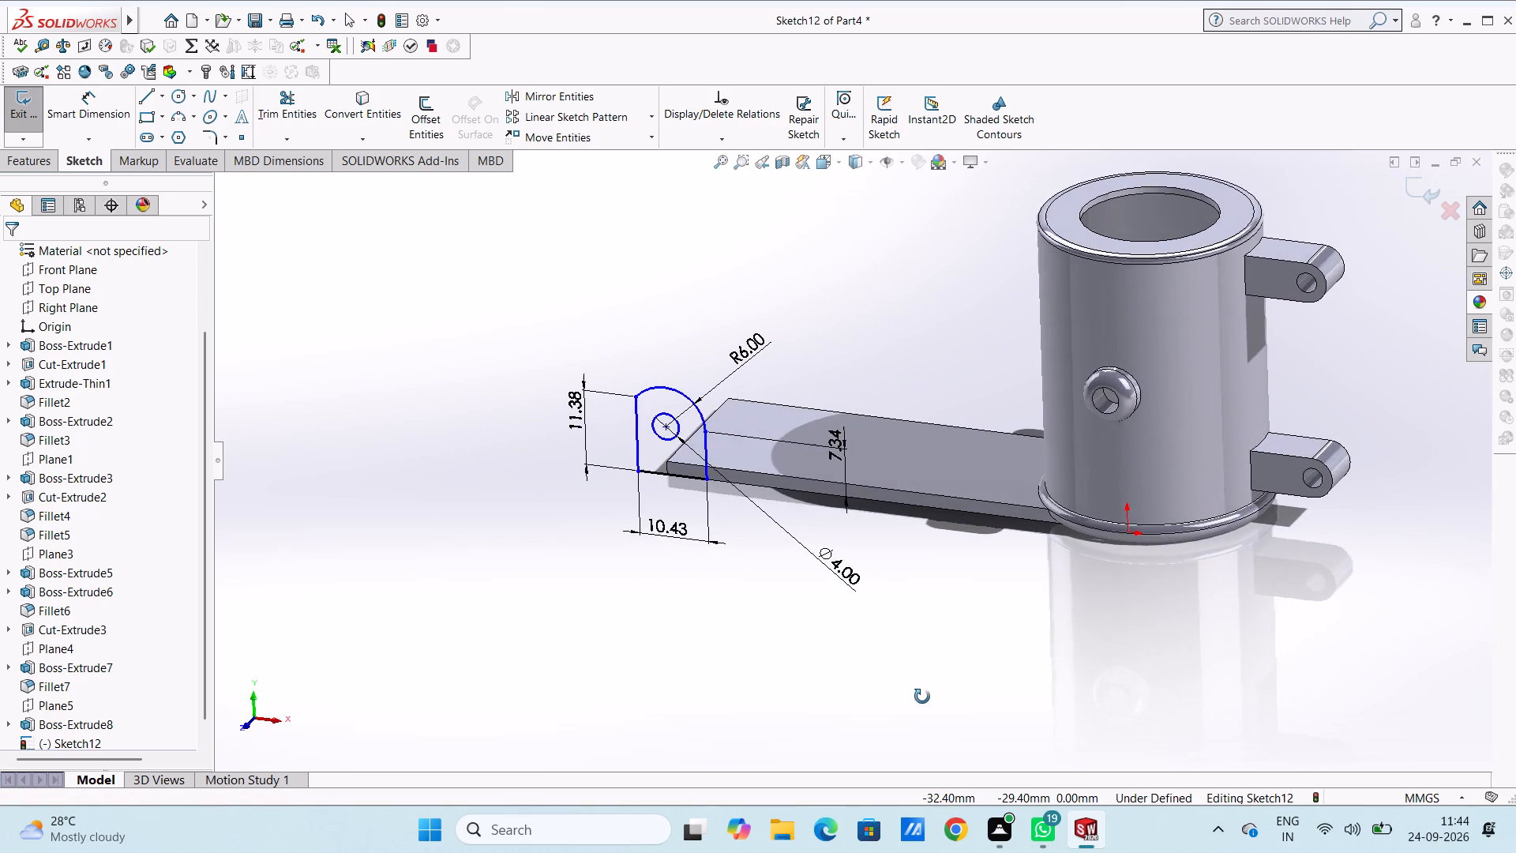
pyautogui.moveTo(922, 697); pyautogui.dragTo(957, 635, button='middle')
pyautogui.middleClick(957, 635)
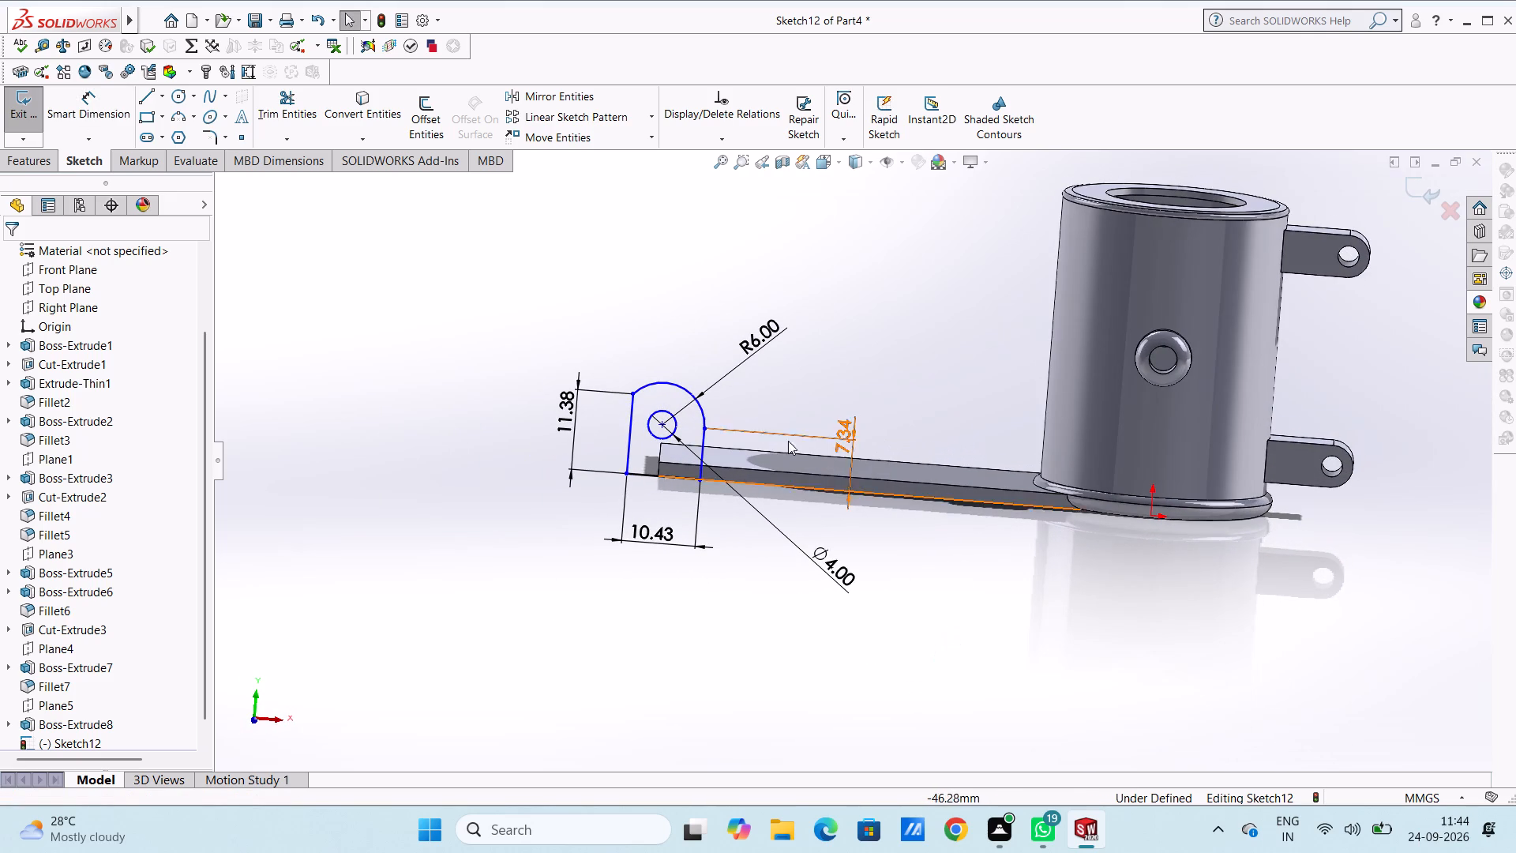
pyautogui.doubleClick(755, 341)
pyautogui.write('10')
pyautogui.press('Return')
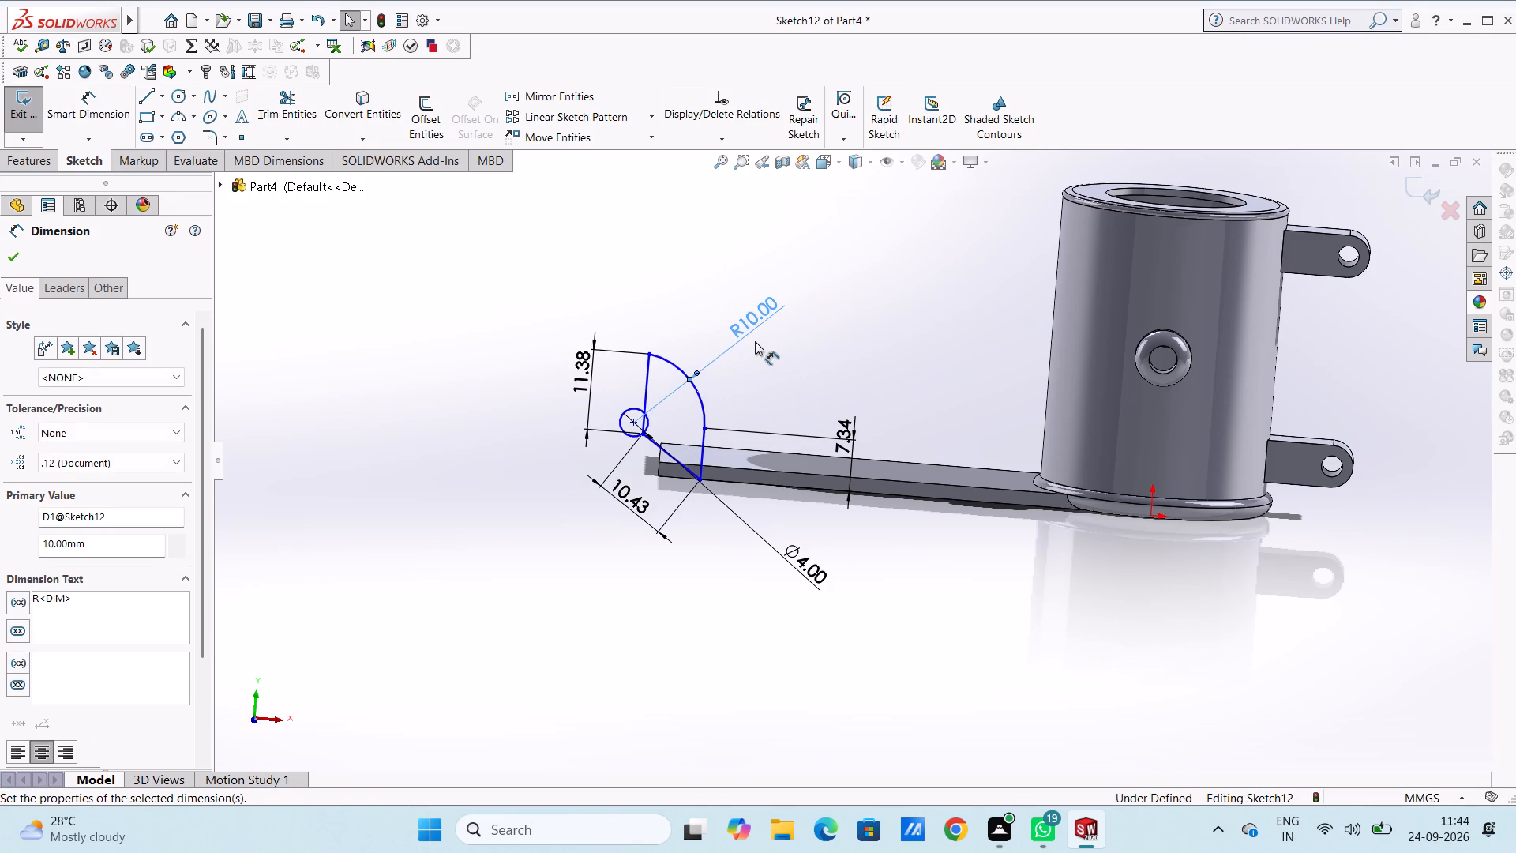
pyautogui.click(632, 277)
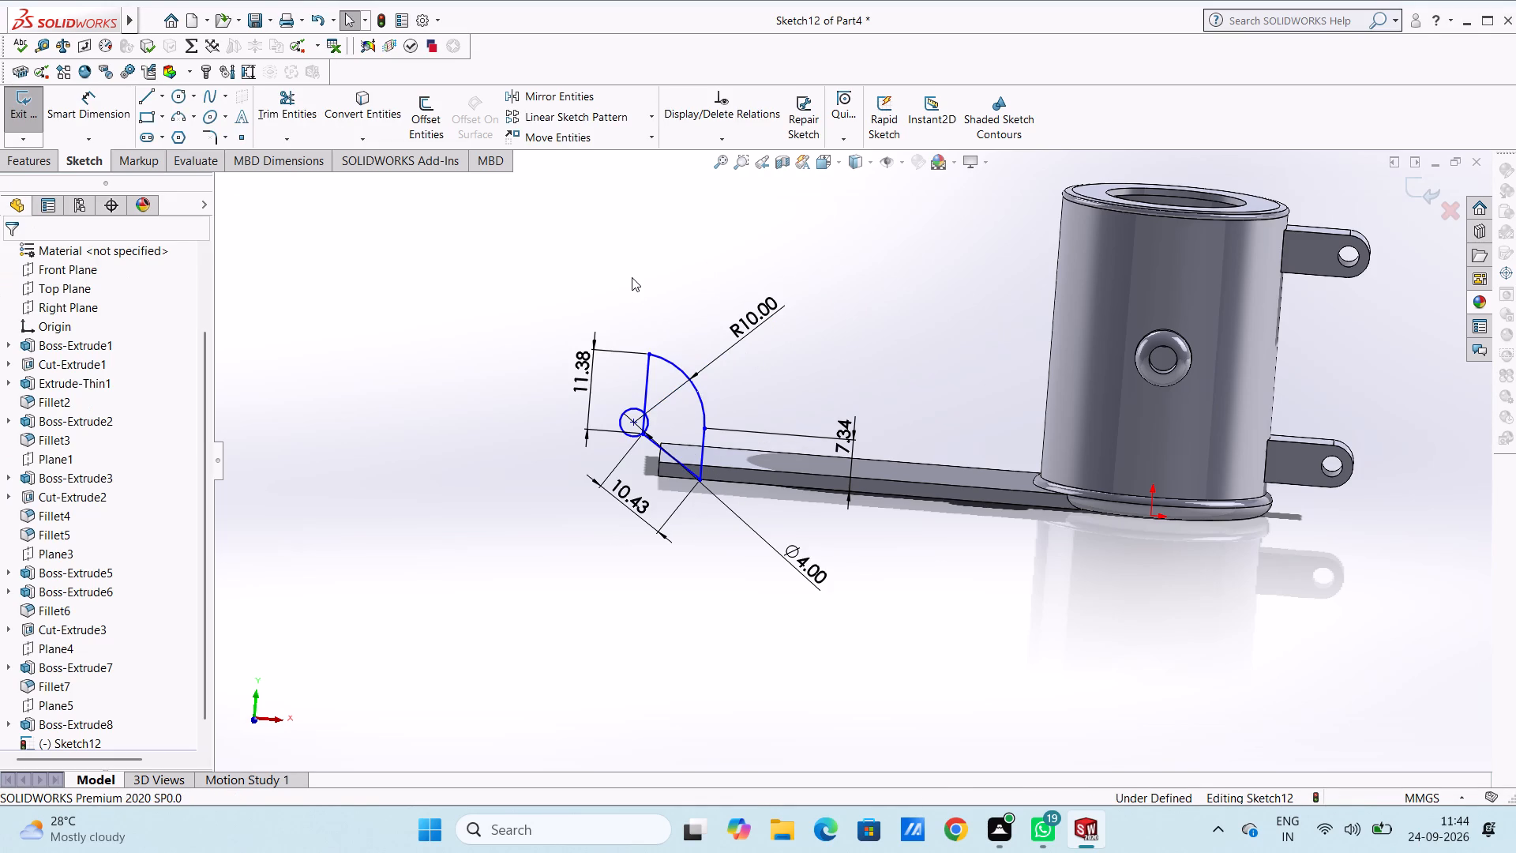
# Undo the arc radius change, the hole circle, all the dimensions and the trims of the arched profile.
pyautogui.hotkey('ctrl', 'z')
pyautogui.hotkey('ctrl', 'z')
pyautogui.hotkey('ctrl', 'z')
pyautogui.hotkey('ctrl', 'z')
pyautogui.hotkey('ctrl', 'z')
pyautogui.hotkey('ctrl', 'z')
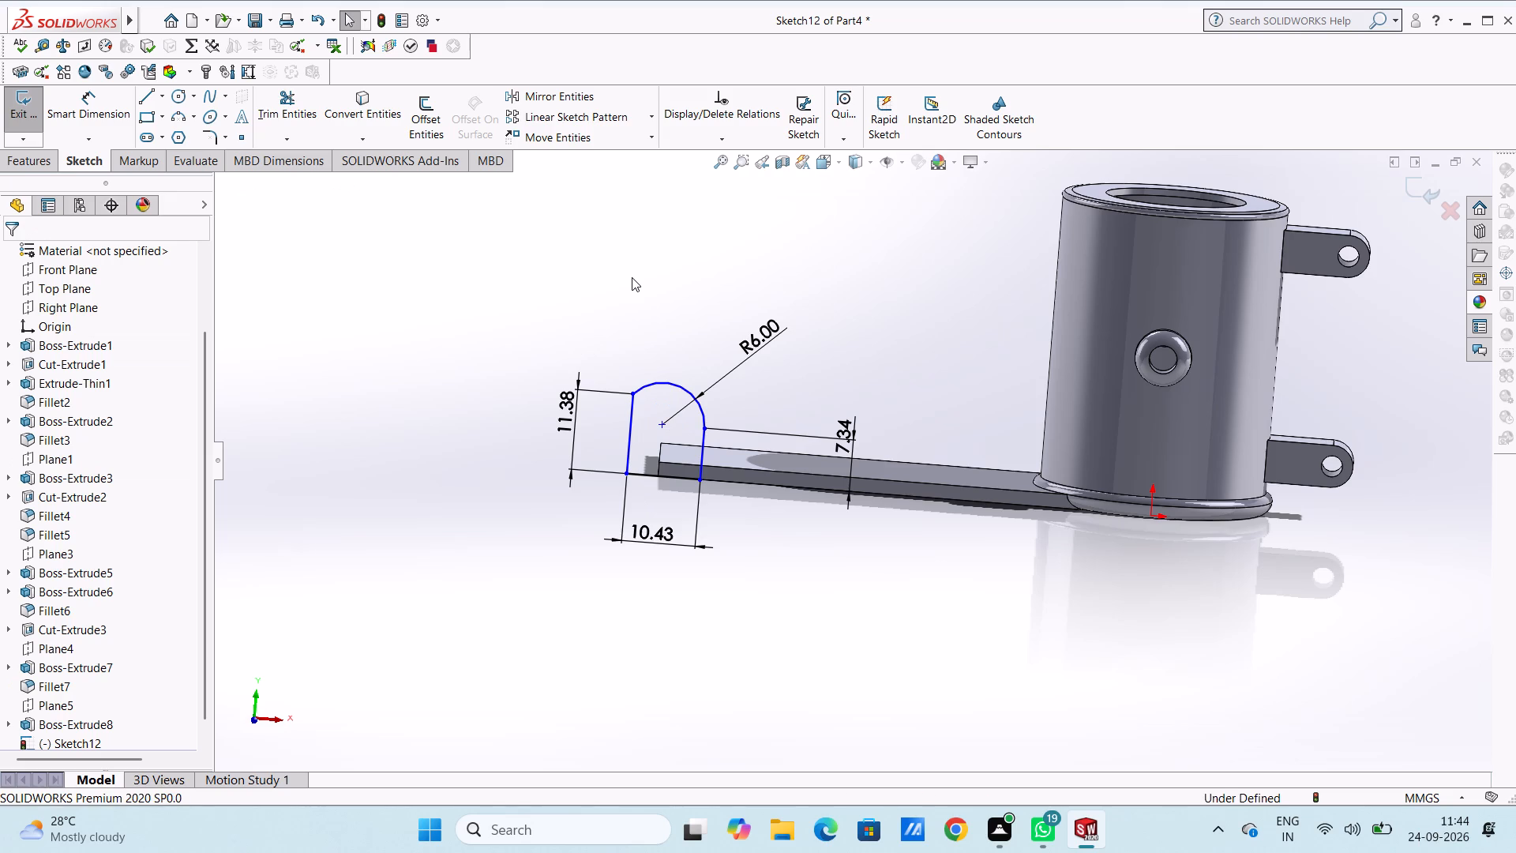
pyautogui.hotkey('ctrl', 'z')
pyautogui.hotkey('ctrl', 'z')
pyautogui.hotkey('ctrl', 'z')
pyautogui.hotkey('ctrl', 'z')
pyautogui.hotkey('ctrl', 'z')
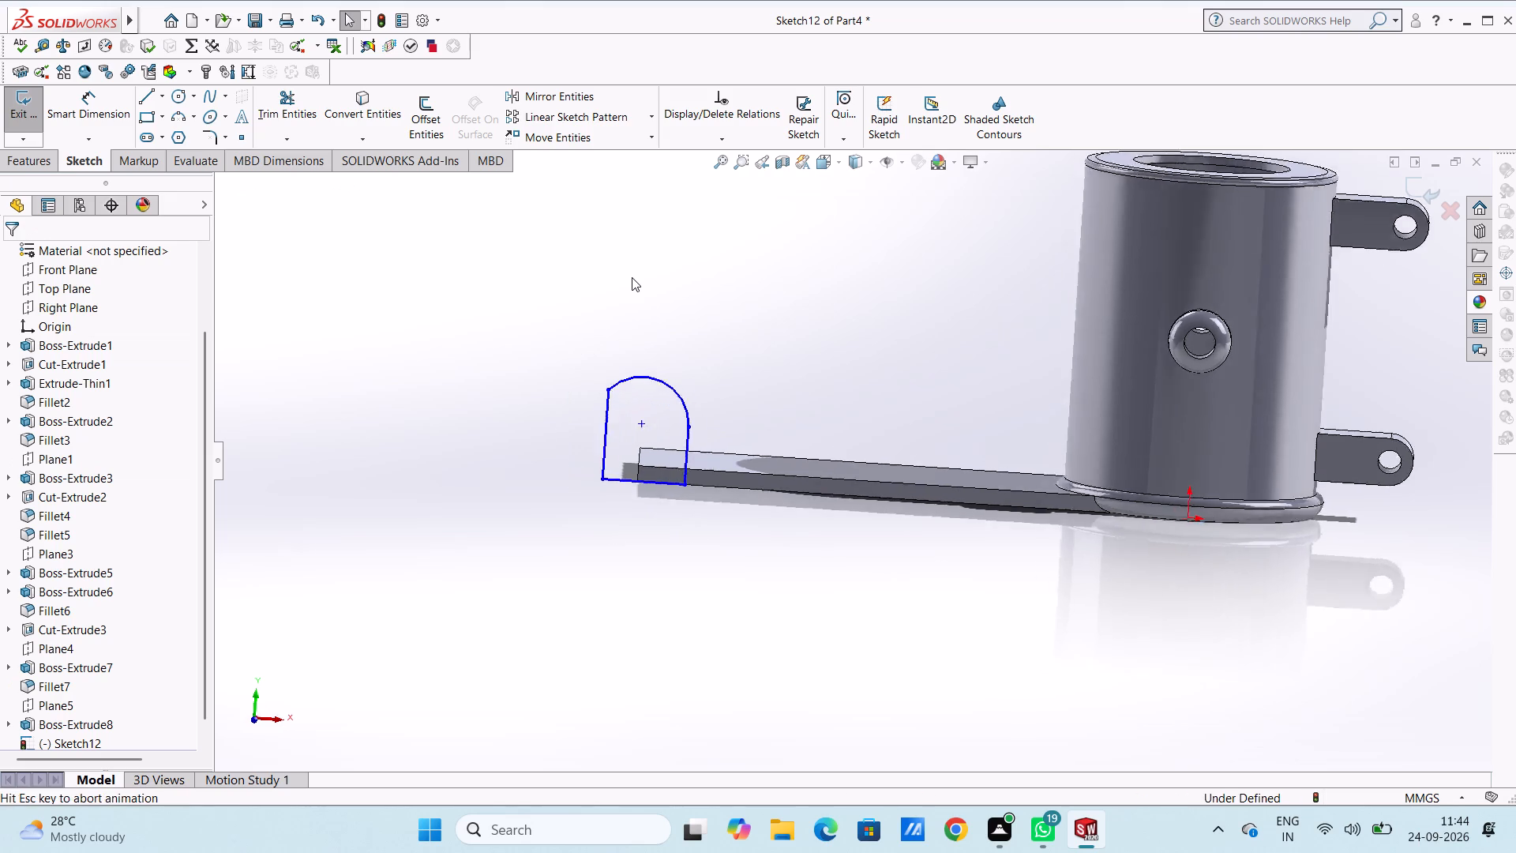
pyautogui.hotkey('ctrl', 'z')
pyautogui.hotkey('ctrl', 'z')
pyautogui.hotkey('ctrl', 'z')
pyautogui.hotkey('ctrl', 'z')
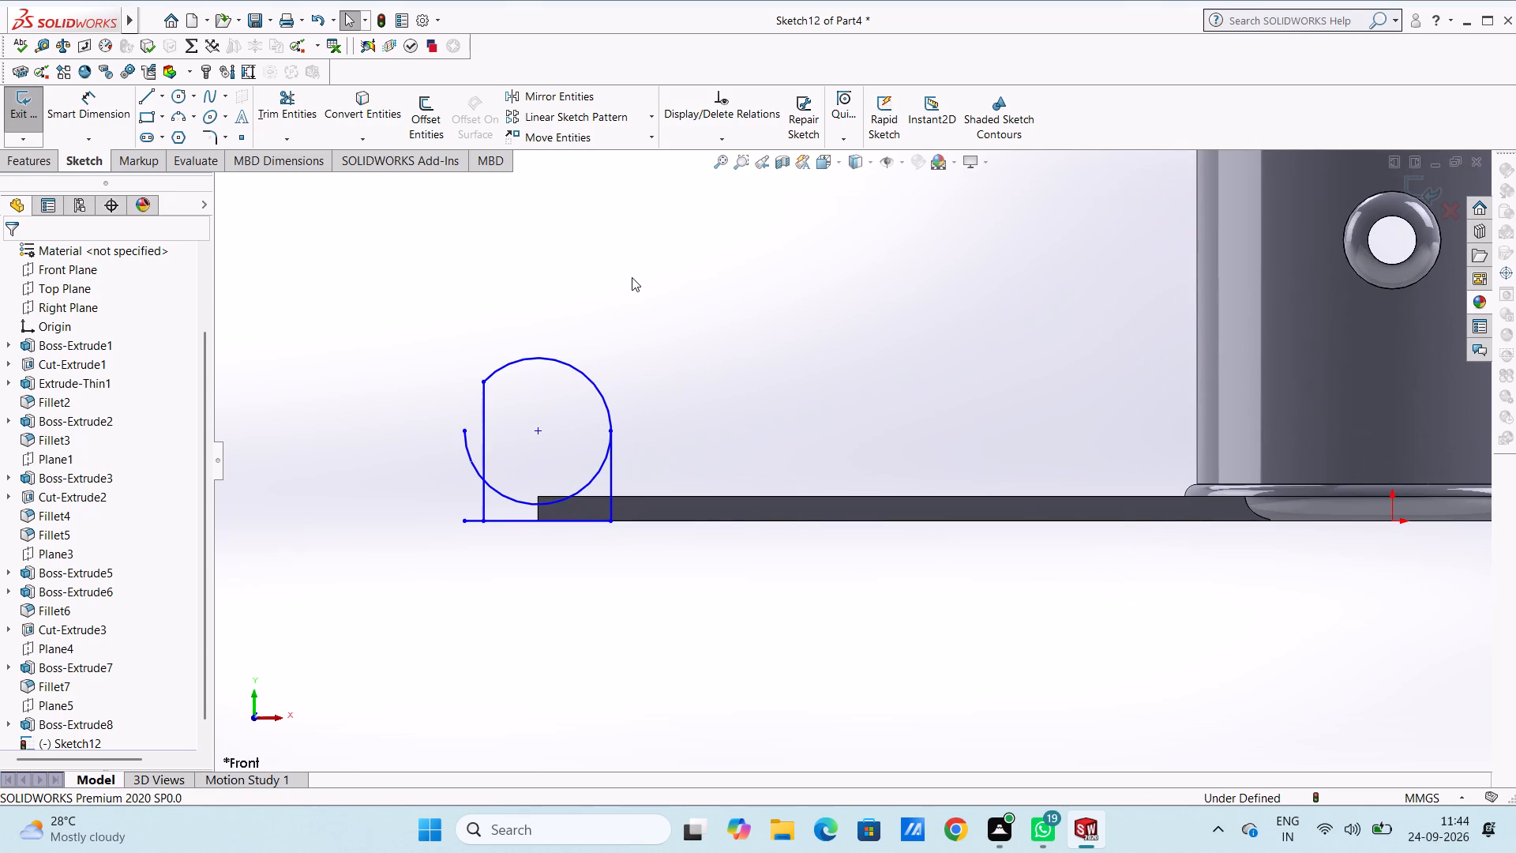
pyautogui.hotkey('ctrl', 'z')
# Undo the profile's vertical and bottom lines and its 6 mm radius circle until the sketch is empty.
pyautogui.hotkey('ctrl', 'z')
pyautogui.hotkey('ctrl', 'z')
pyautogui.hotkey('ctrl', 'z')
pyautogui.hotkey('ctrl', 'z')
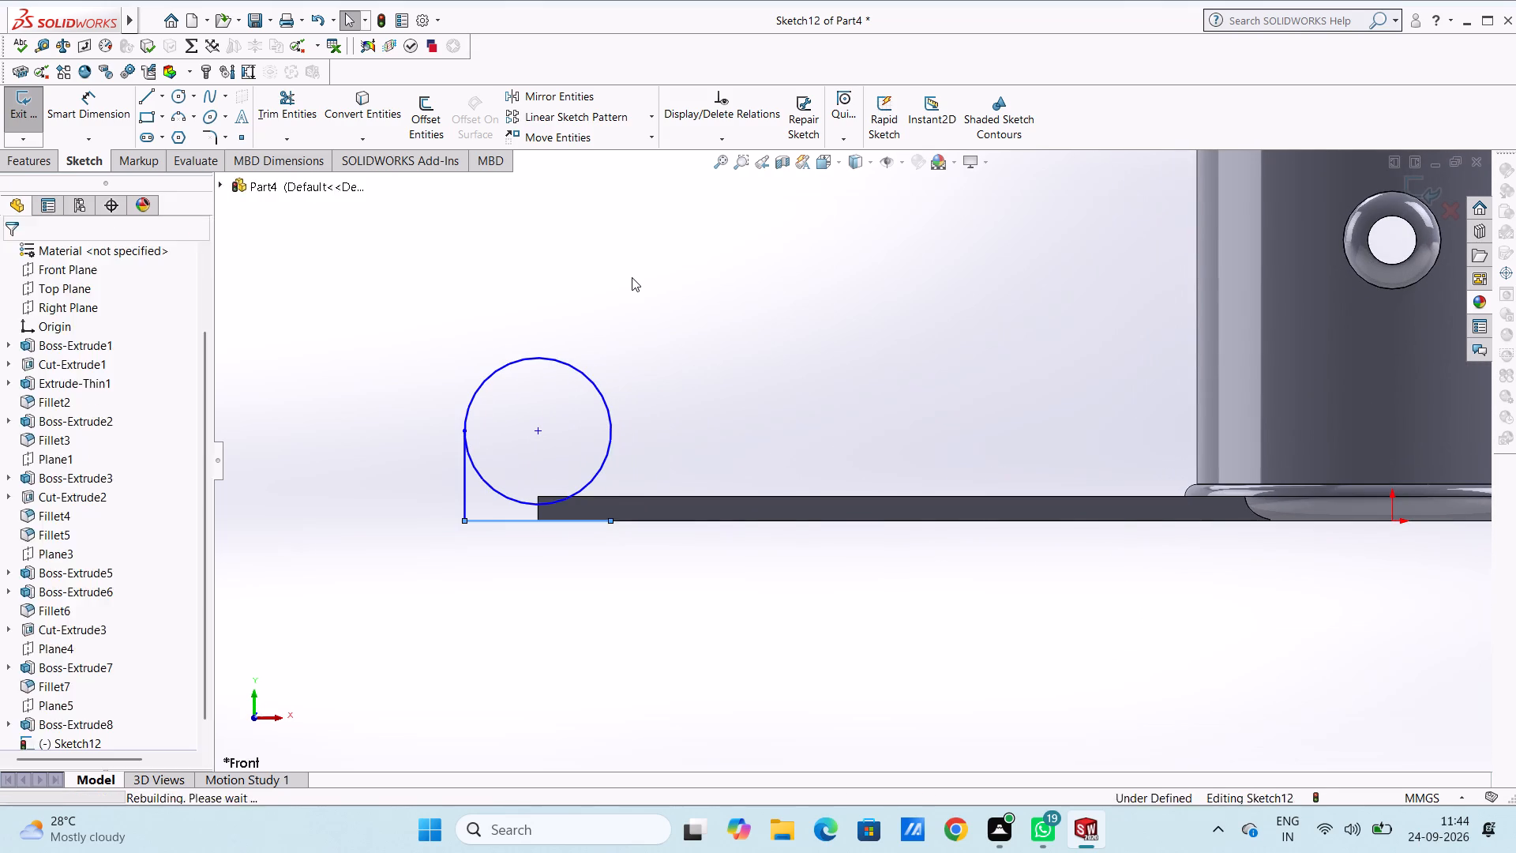
pyautogui.hotkey('ctrl', 'z')
pyautogui.hotkey('ctrl', 'z')
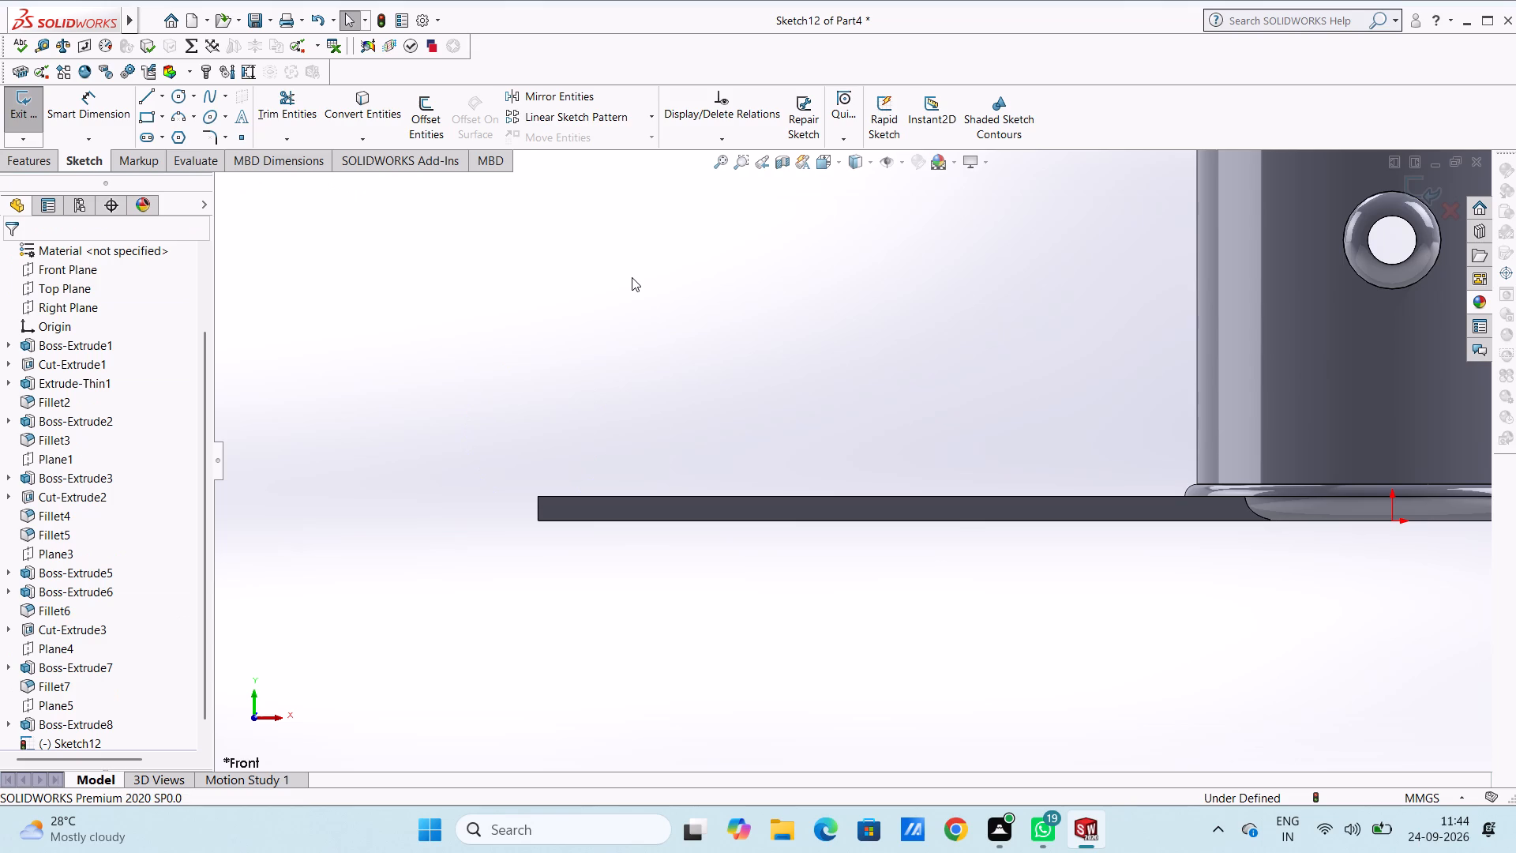
# Sketch a circle of 10 mm radius centred directly above the plate's free end, about 13.7 mm above its bottom edge.
pyautogui.click(176, 92)
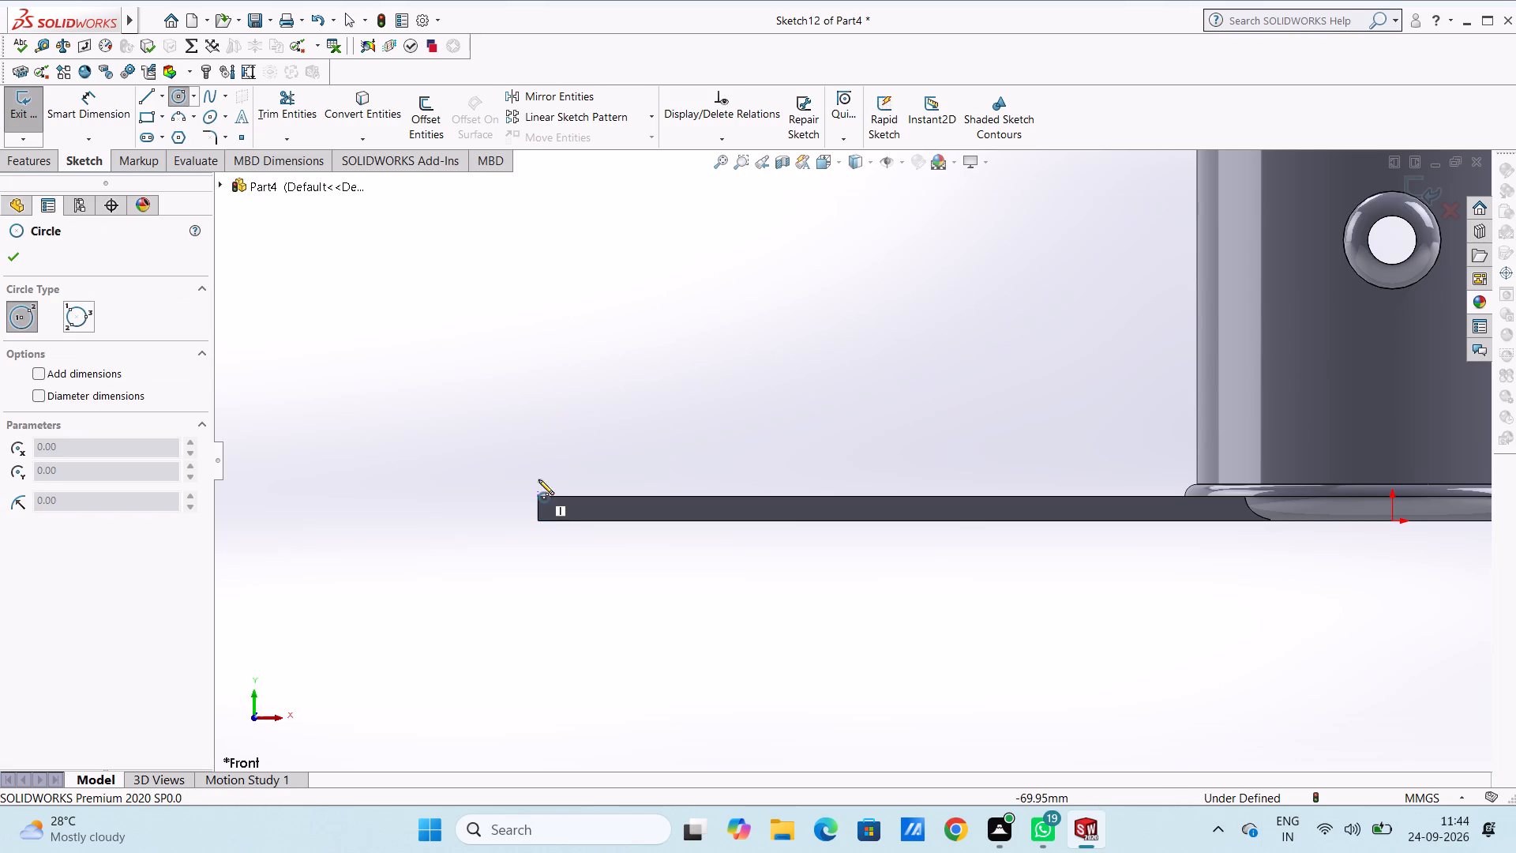
pyautogui.click(535, 353)
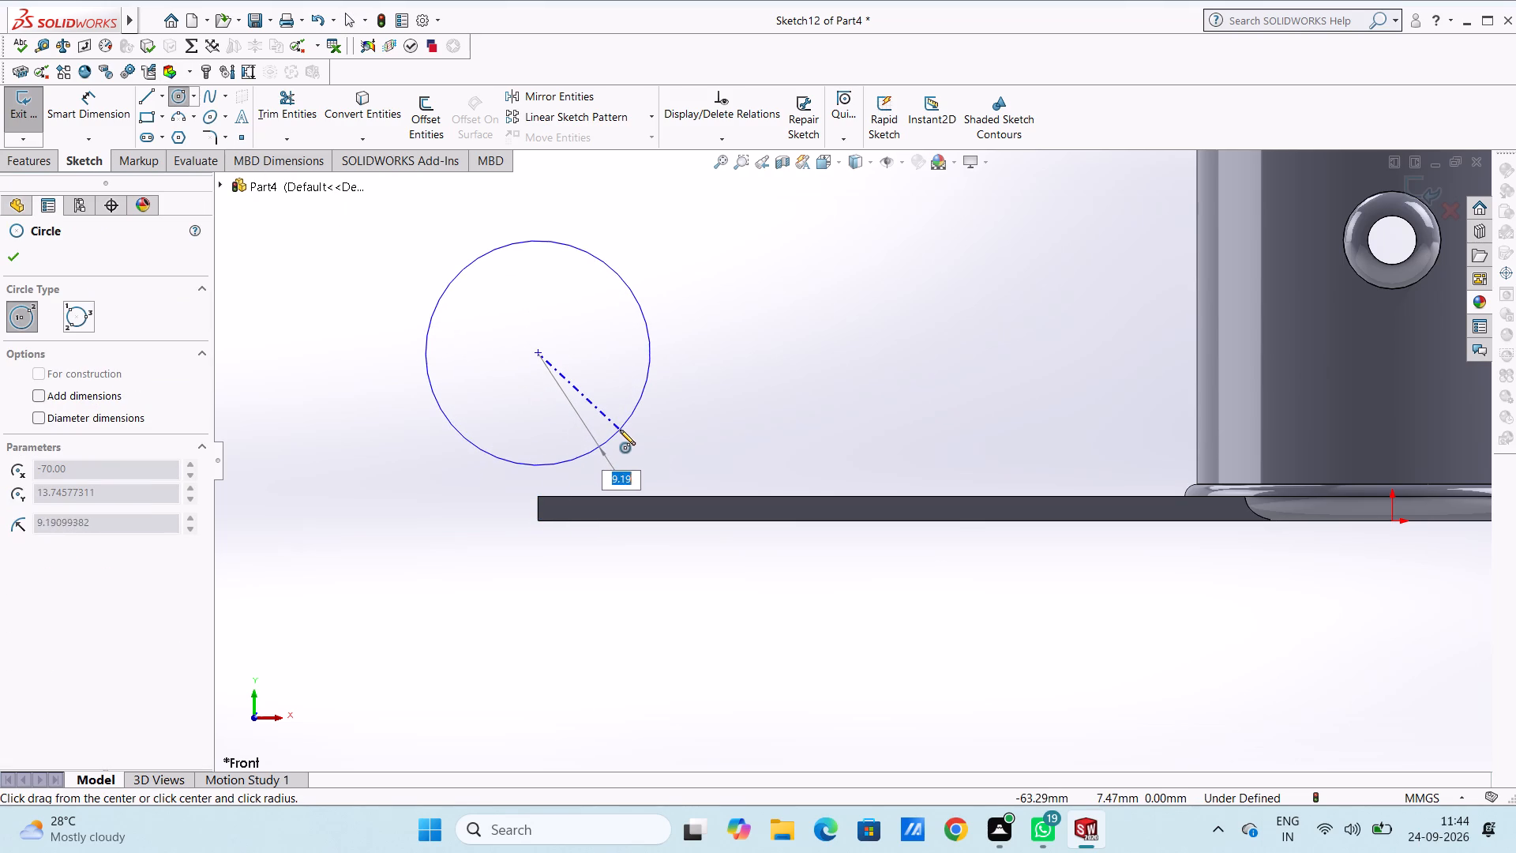
pyautogui.write('10')
pyautogui.press('Return')
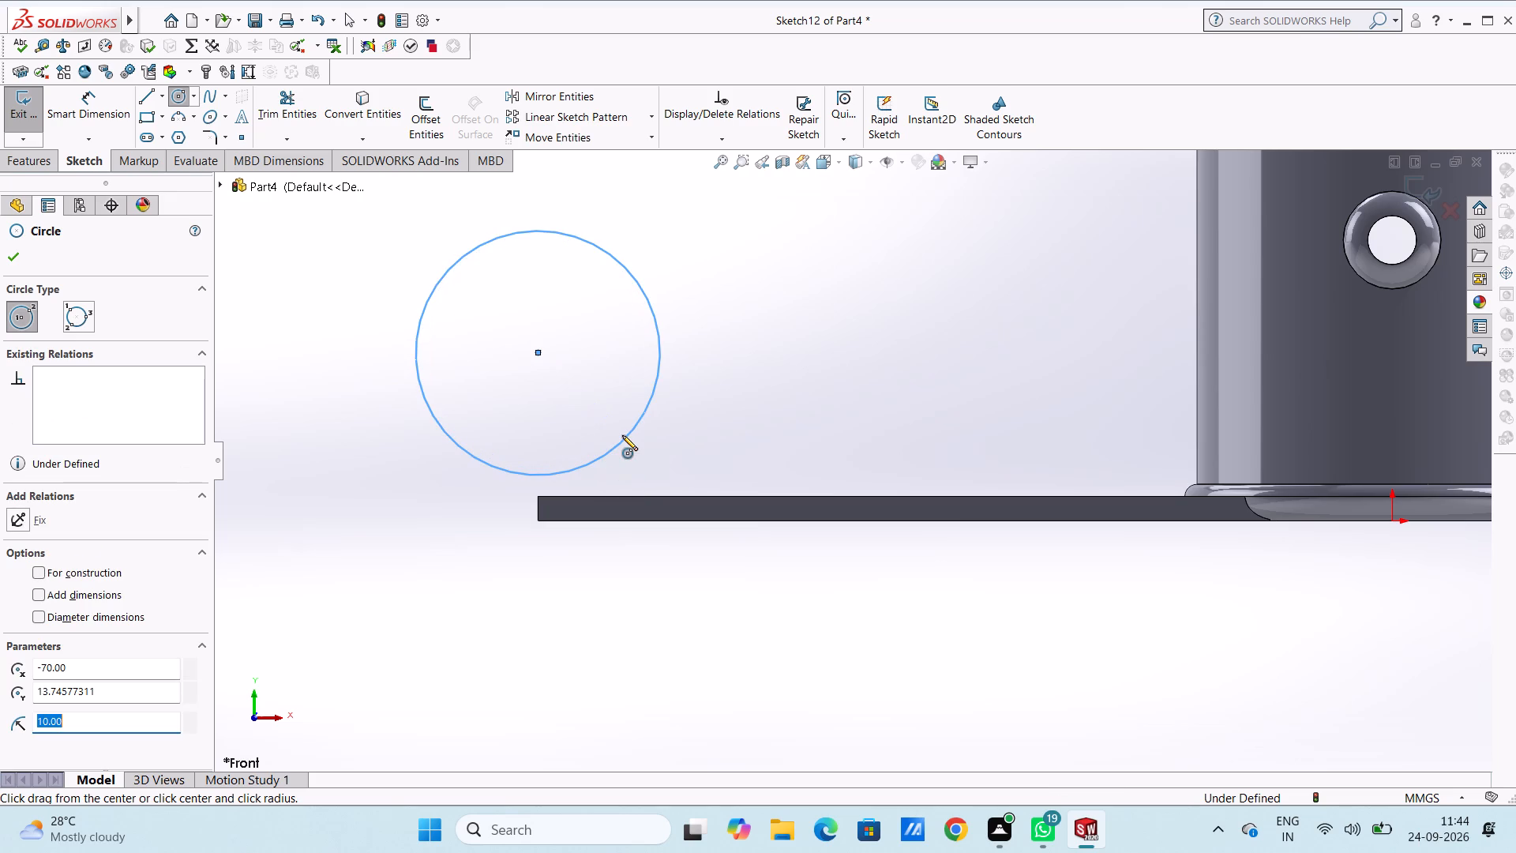
# Dimension the circle above the plate's free end and set its diameter to 25 mm.
pyautogui.press('Escape')
pyautogui.press('Escape')
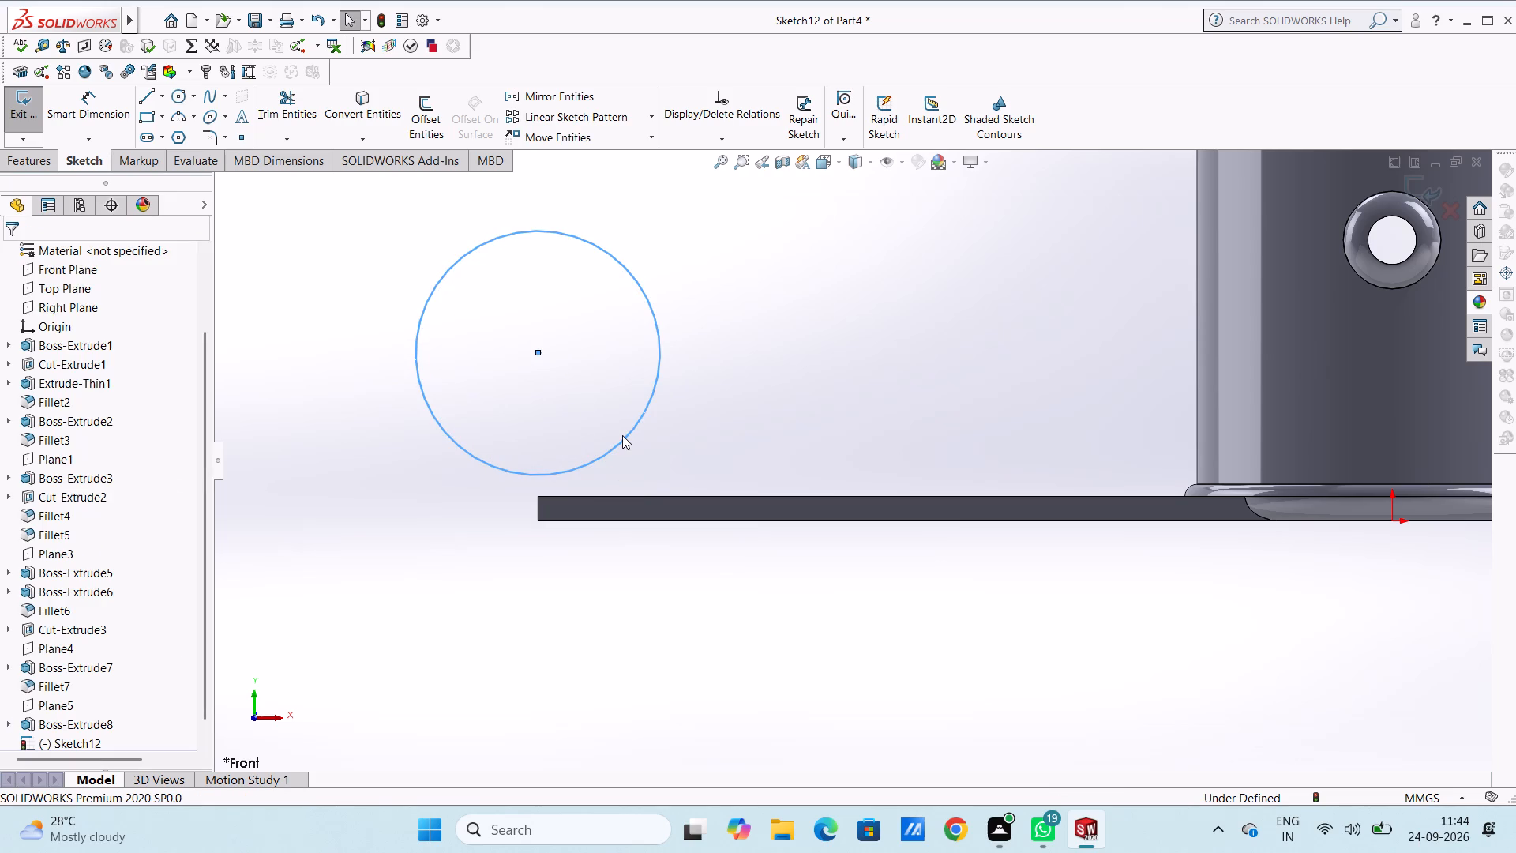
pyautogui.scroll(4, 622, 435)
pyautogui.click(98, 115)
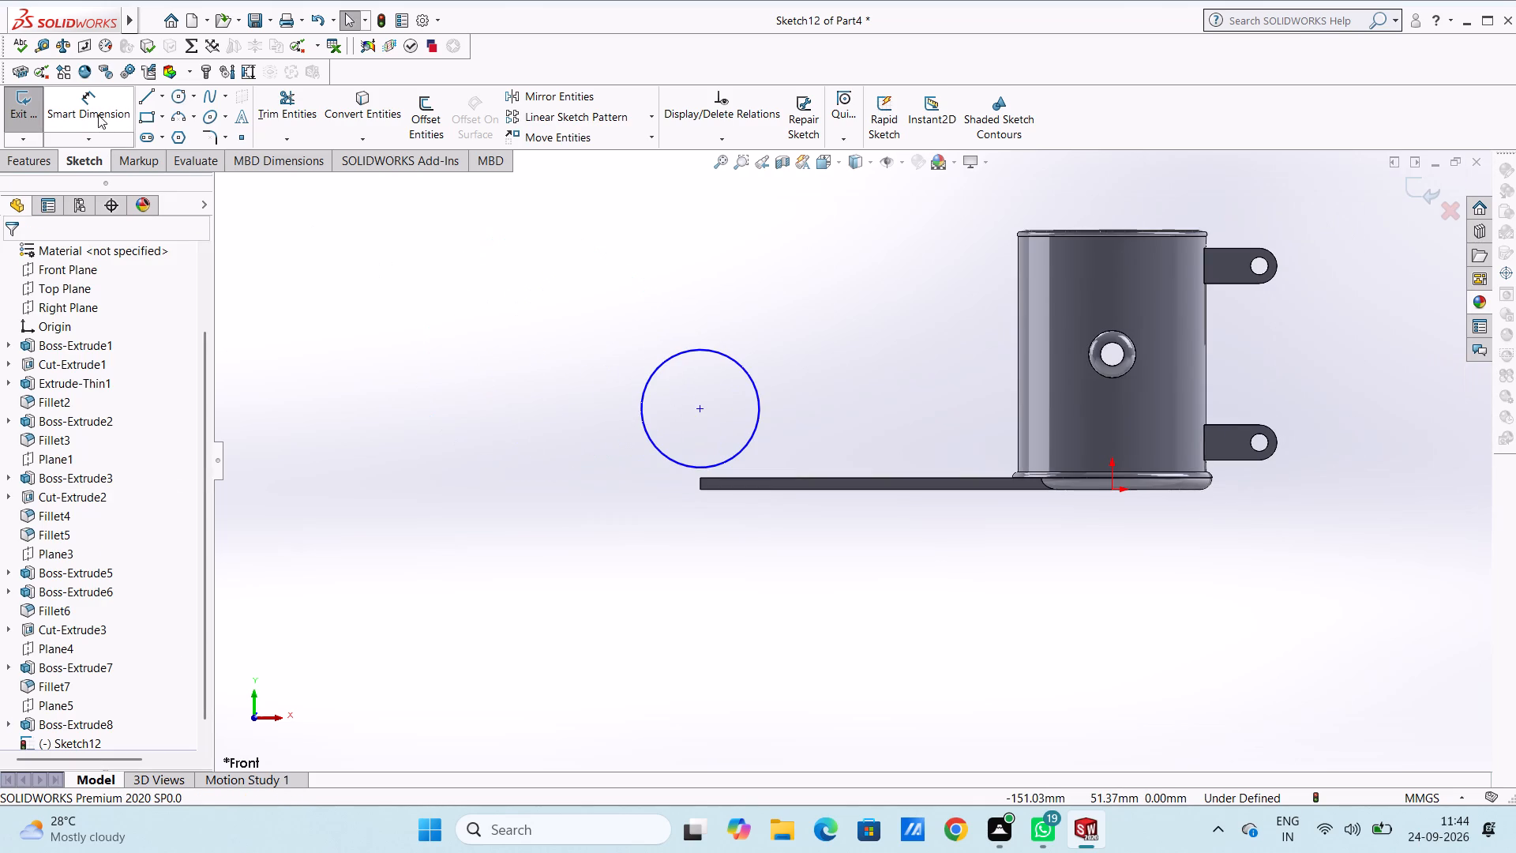
pyautogui.click(715, 349)
pyautogui.click(892, 262)
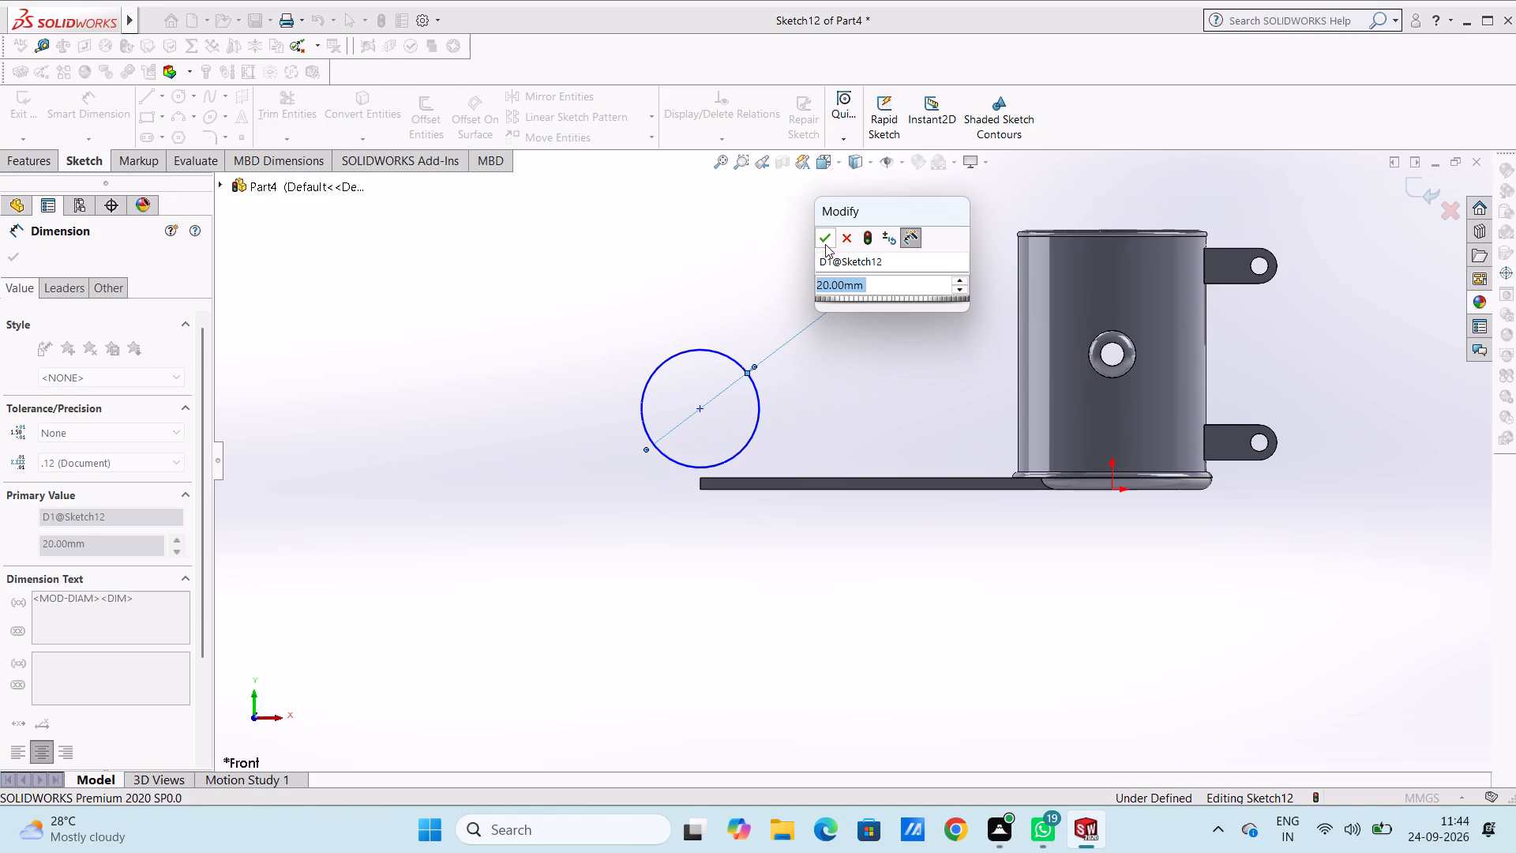
pyautogui.click(825, 244)
pyautogui.click(766, 239)
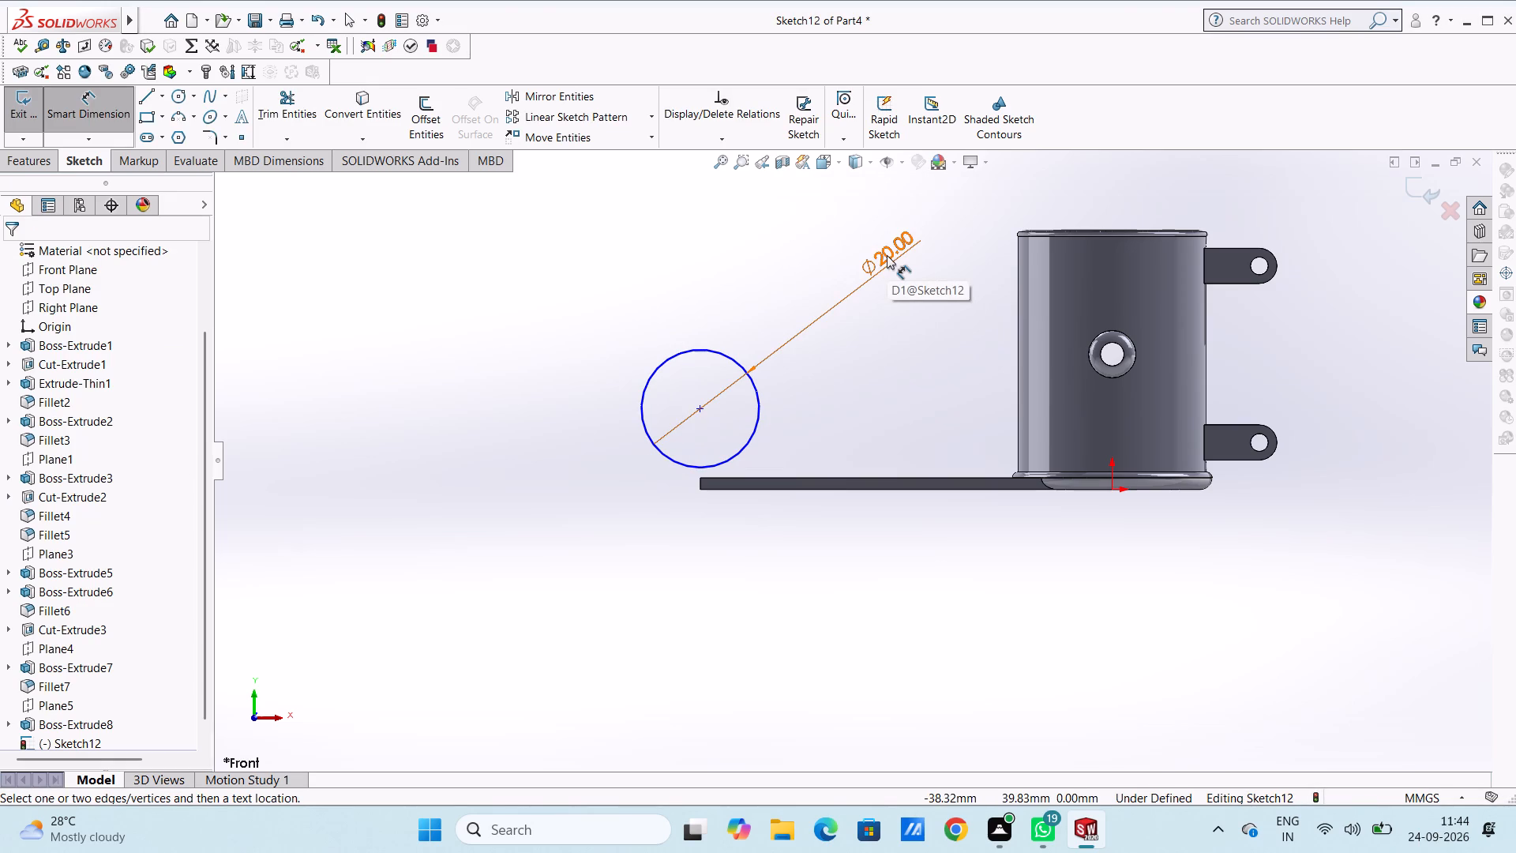
pyautogui.doubleClick(887, 255)
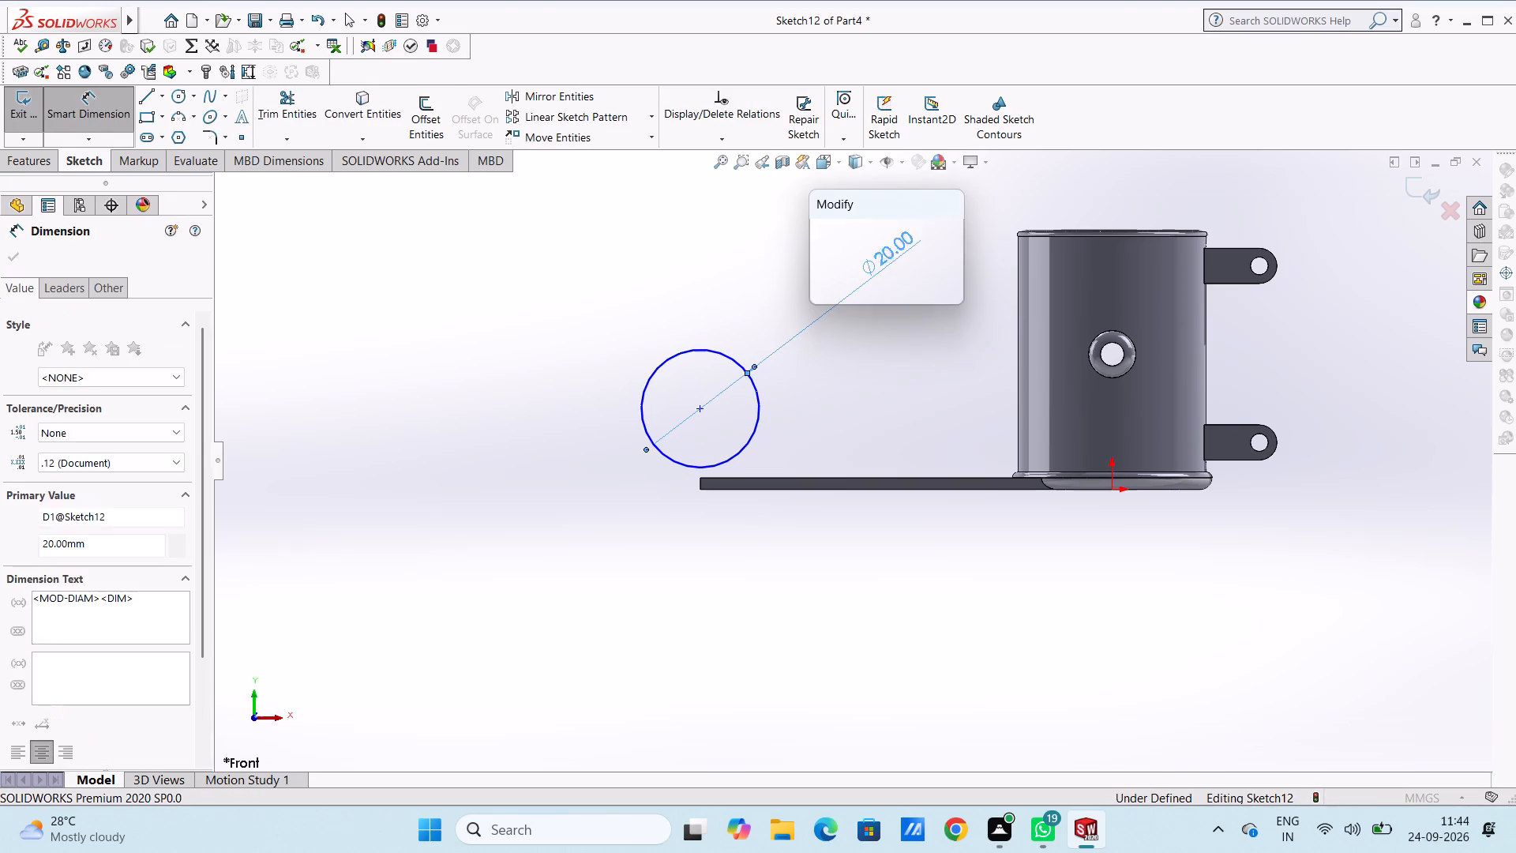
pyautogui.write('25')
pyautogui.press('Return')
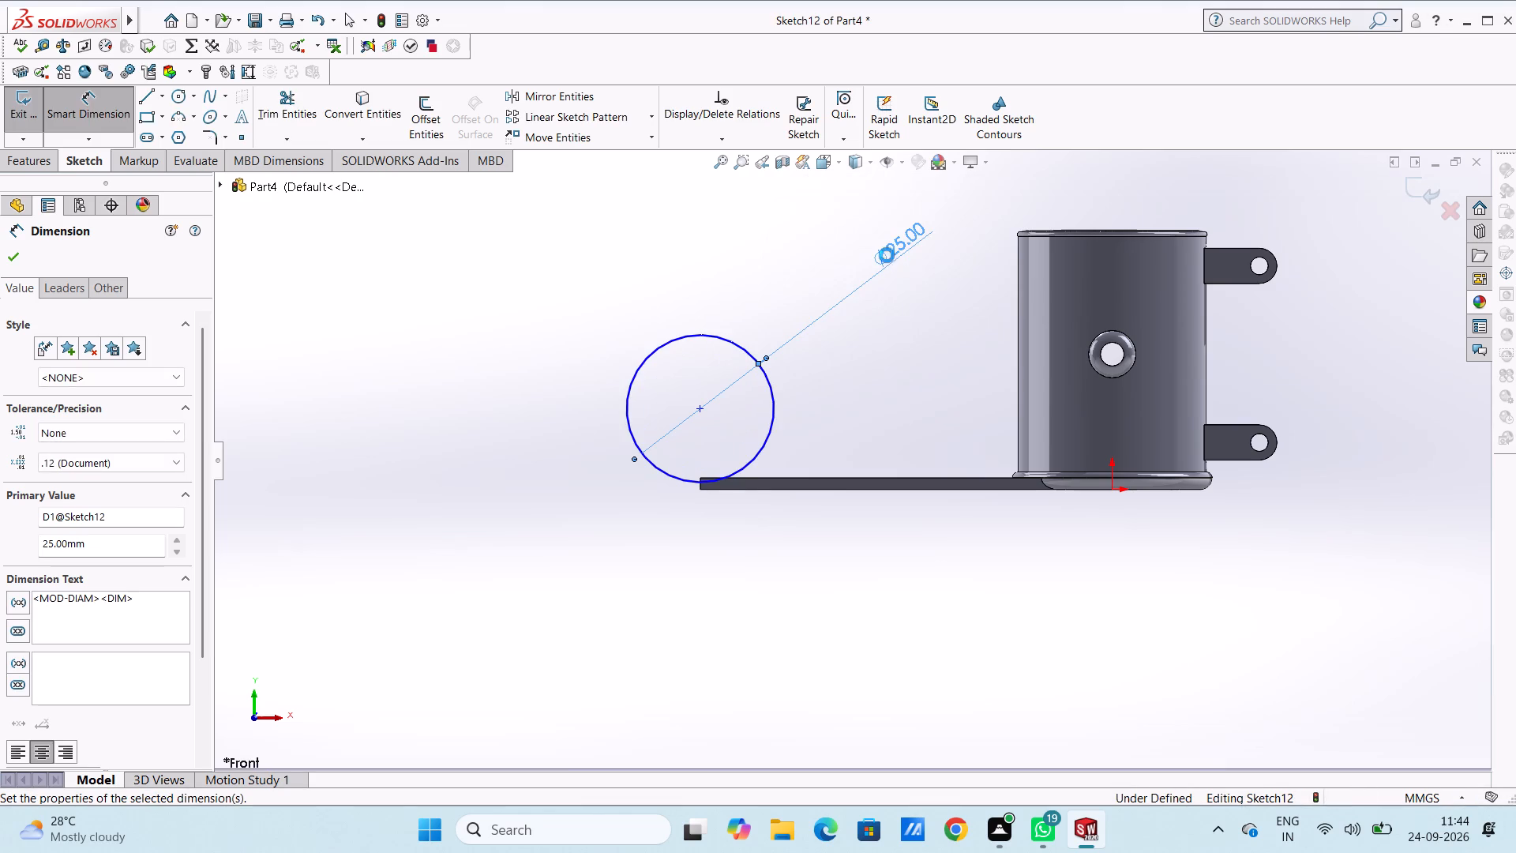
pyautogui.click(761, 263)
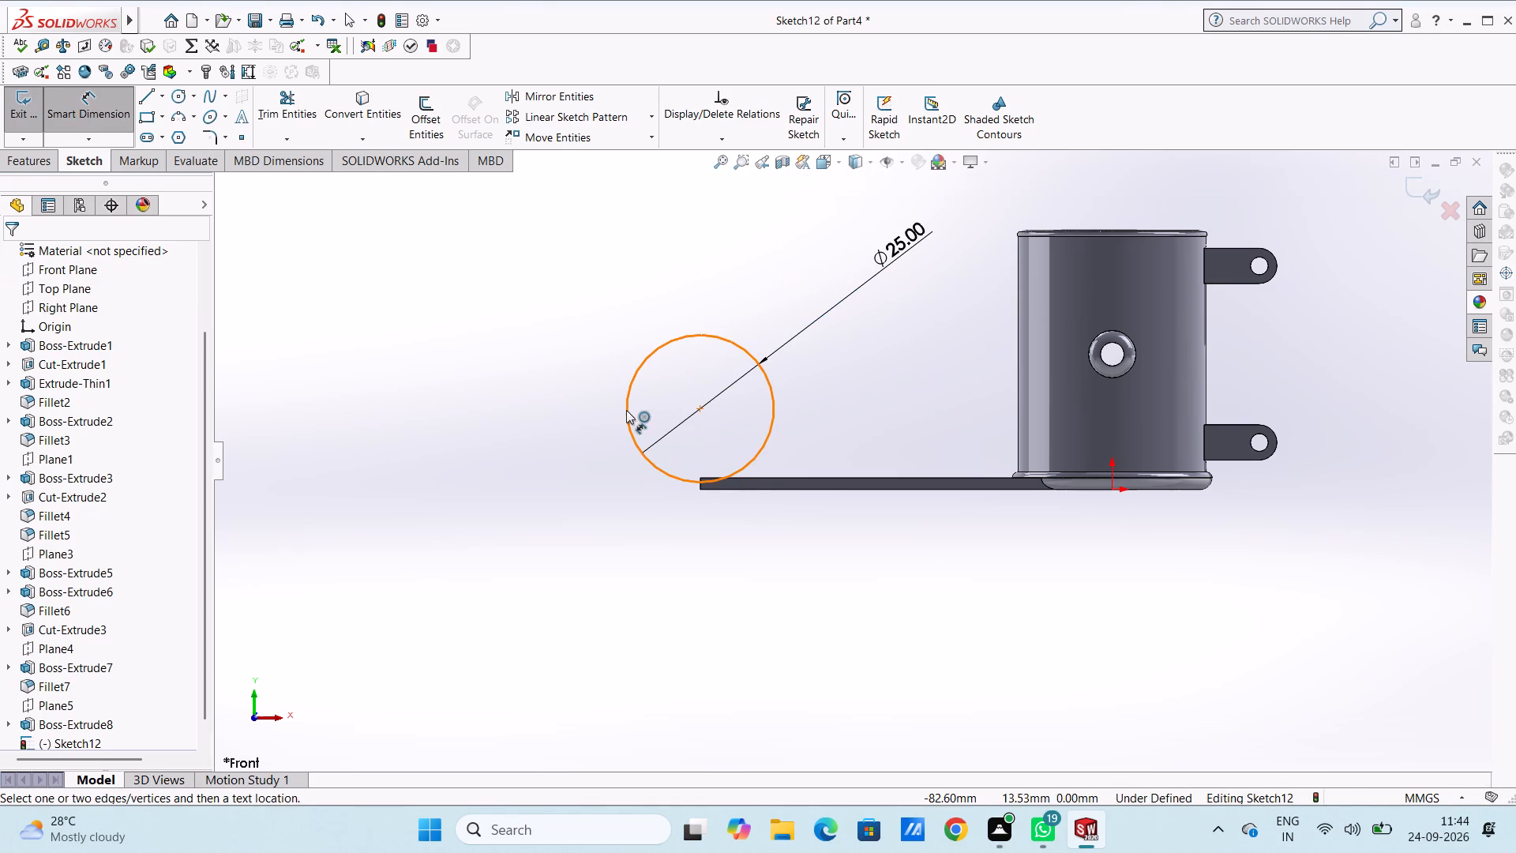
# Sketch two vertical tangent lines from the circle's sides to the plate's underside level, joined by a 25 mm horizontal bottom line.
pyautogui.click(144, 99)
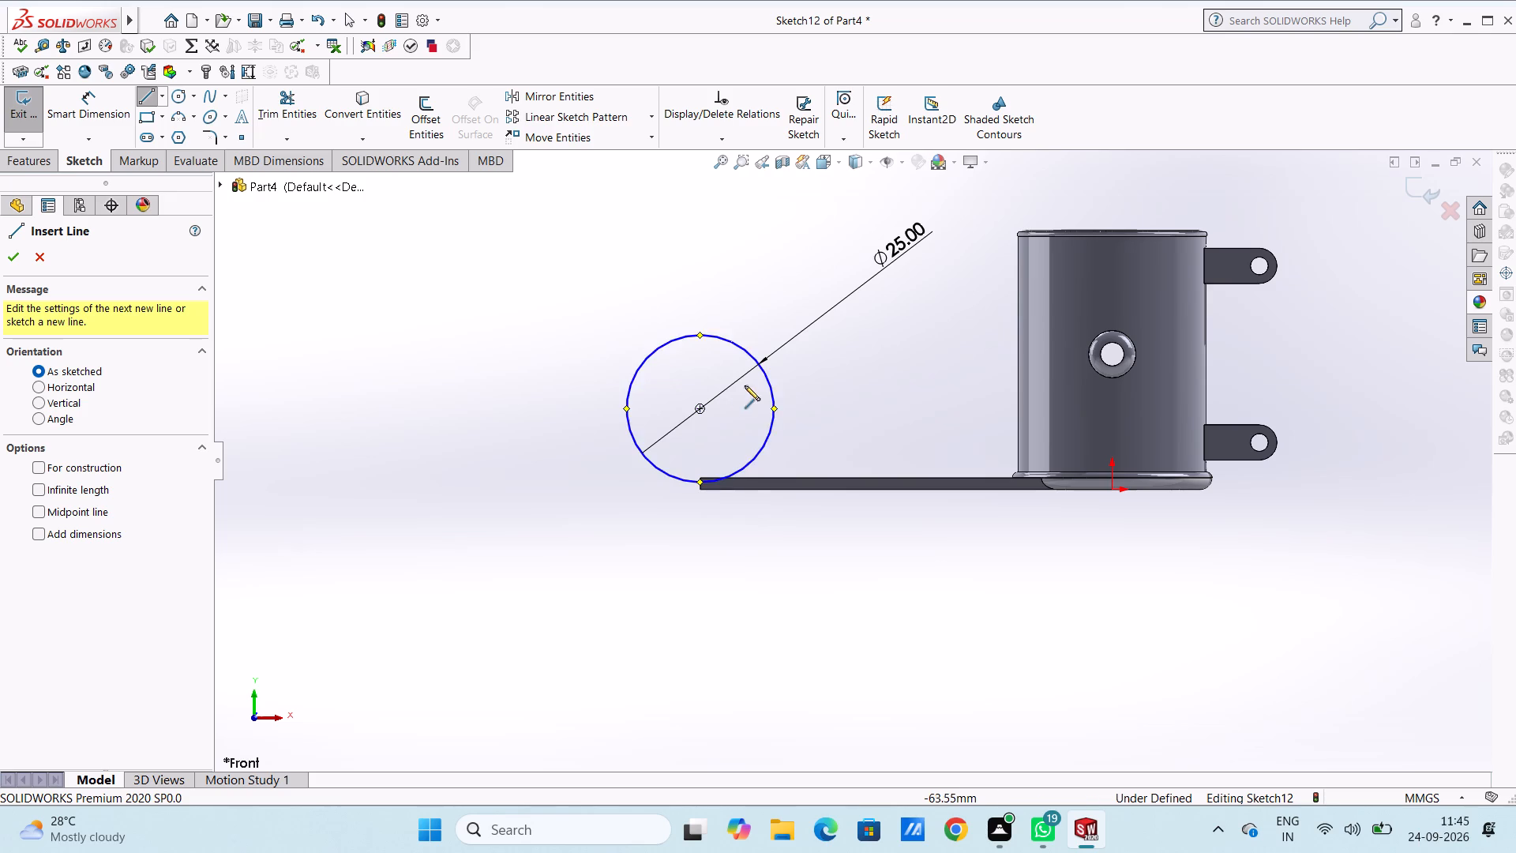
pyautogui.click(775, 410)
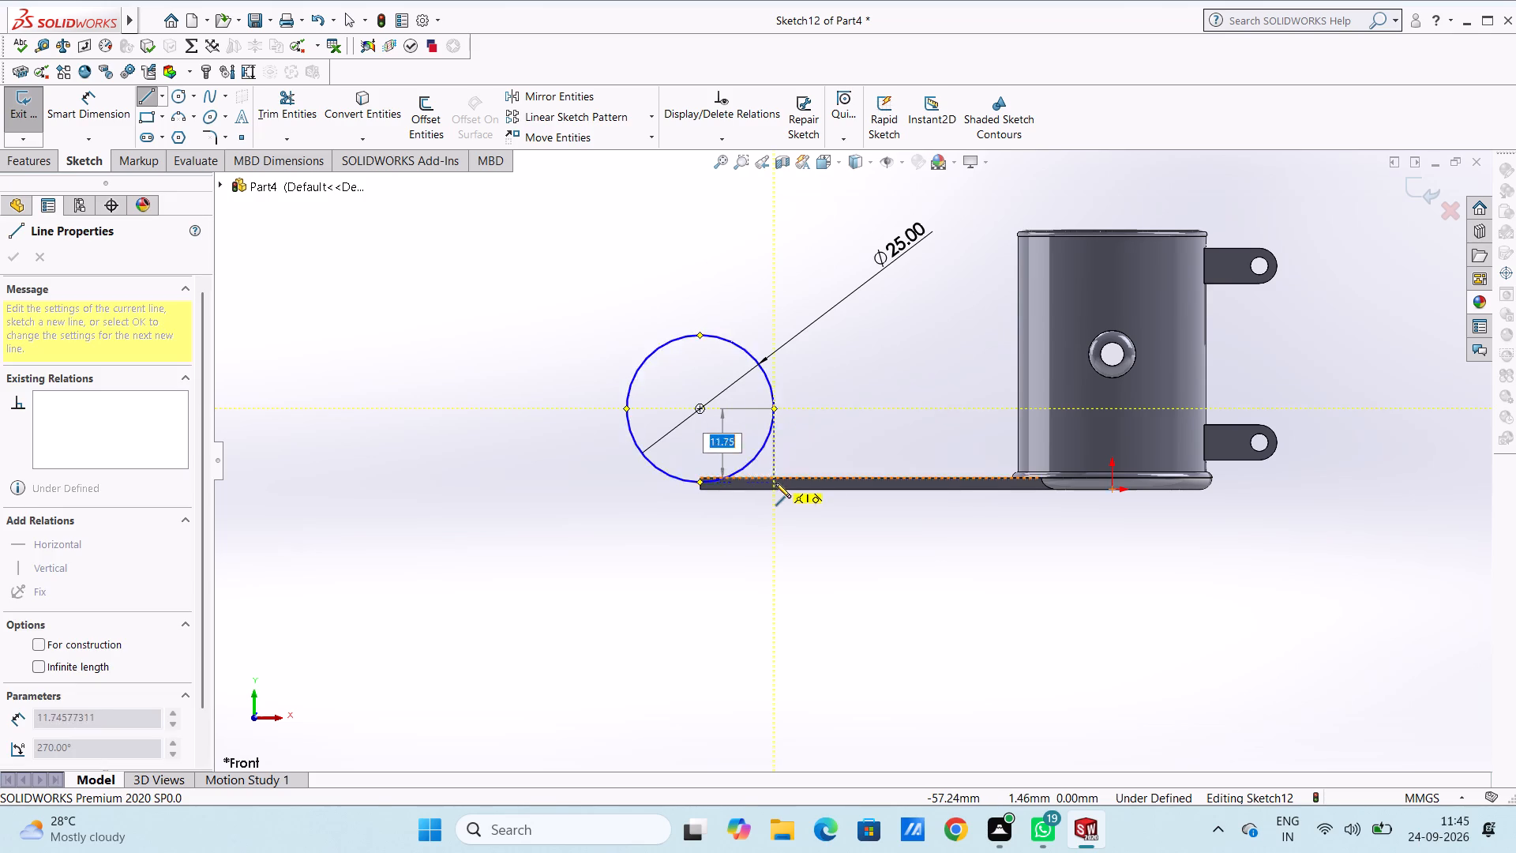
pyautogui.click(775, 490)
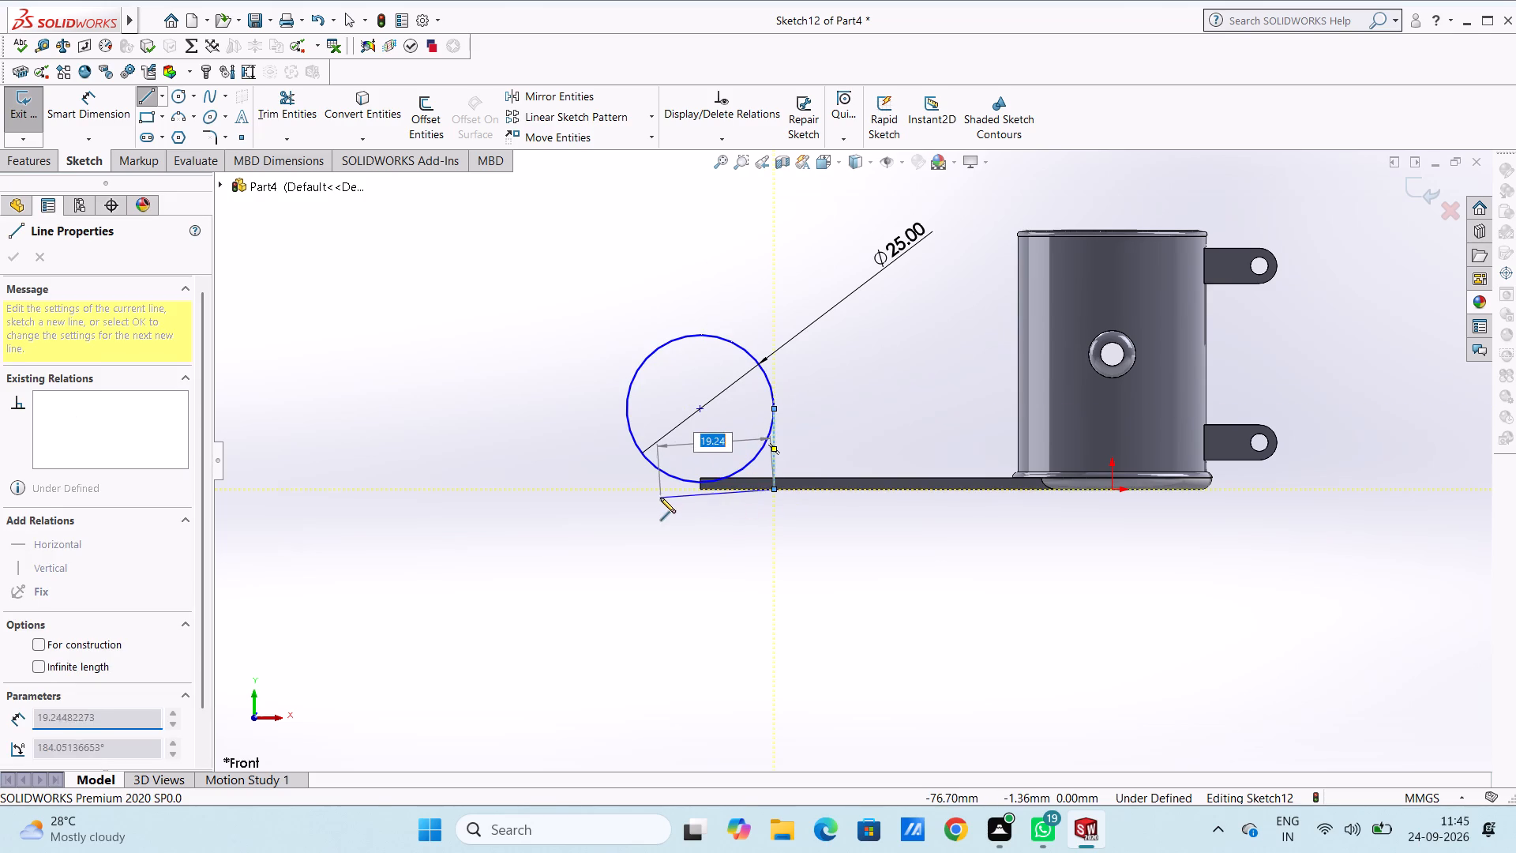
pyautogui.click(629, 489)
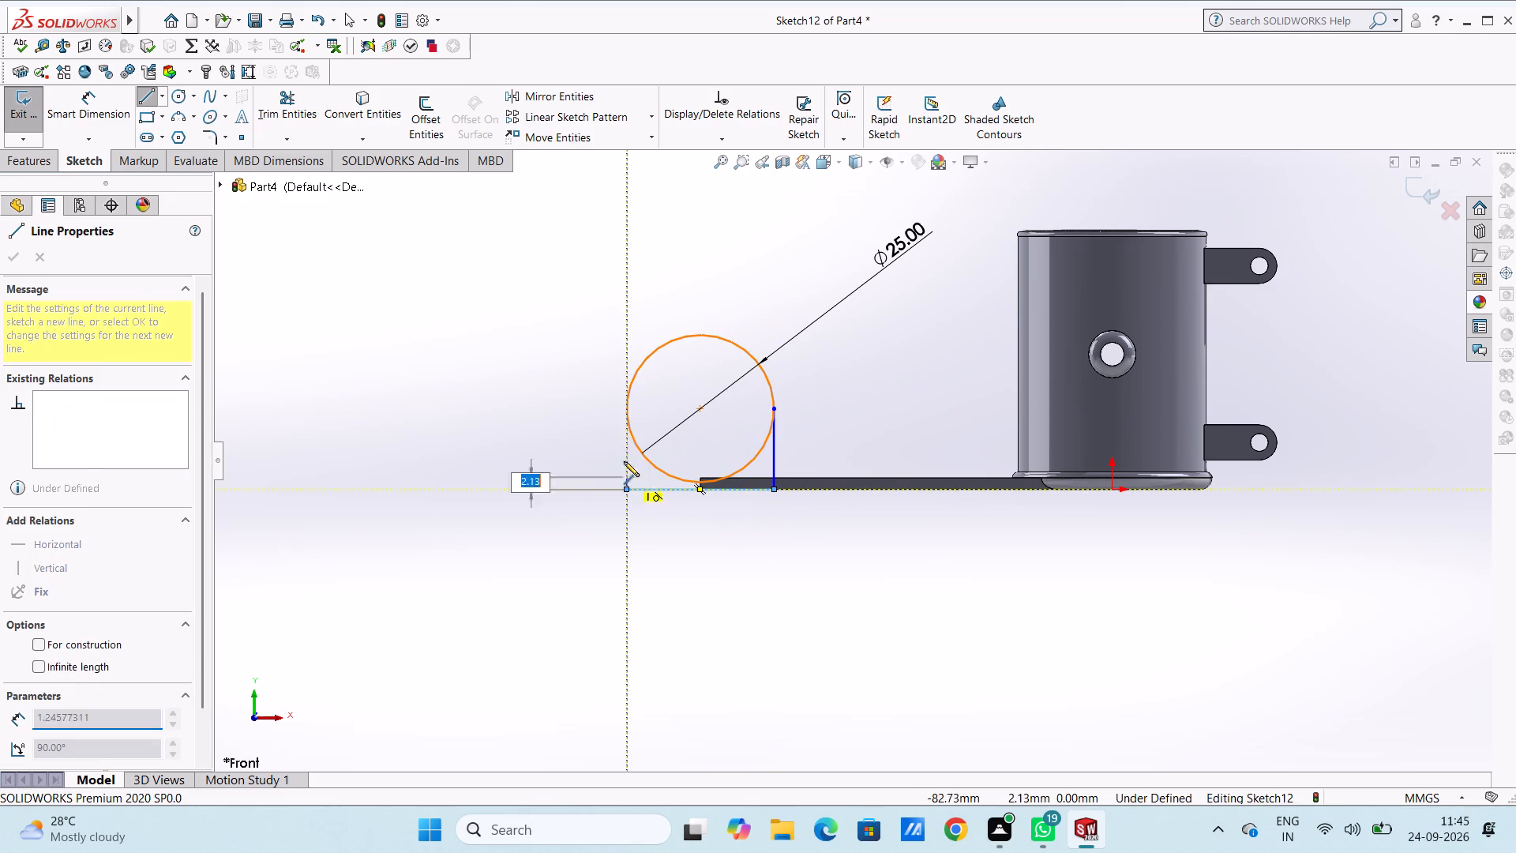
pyautogui.click(626, 408)
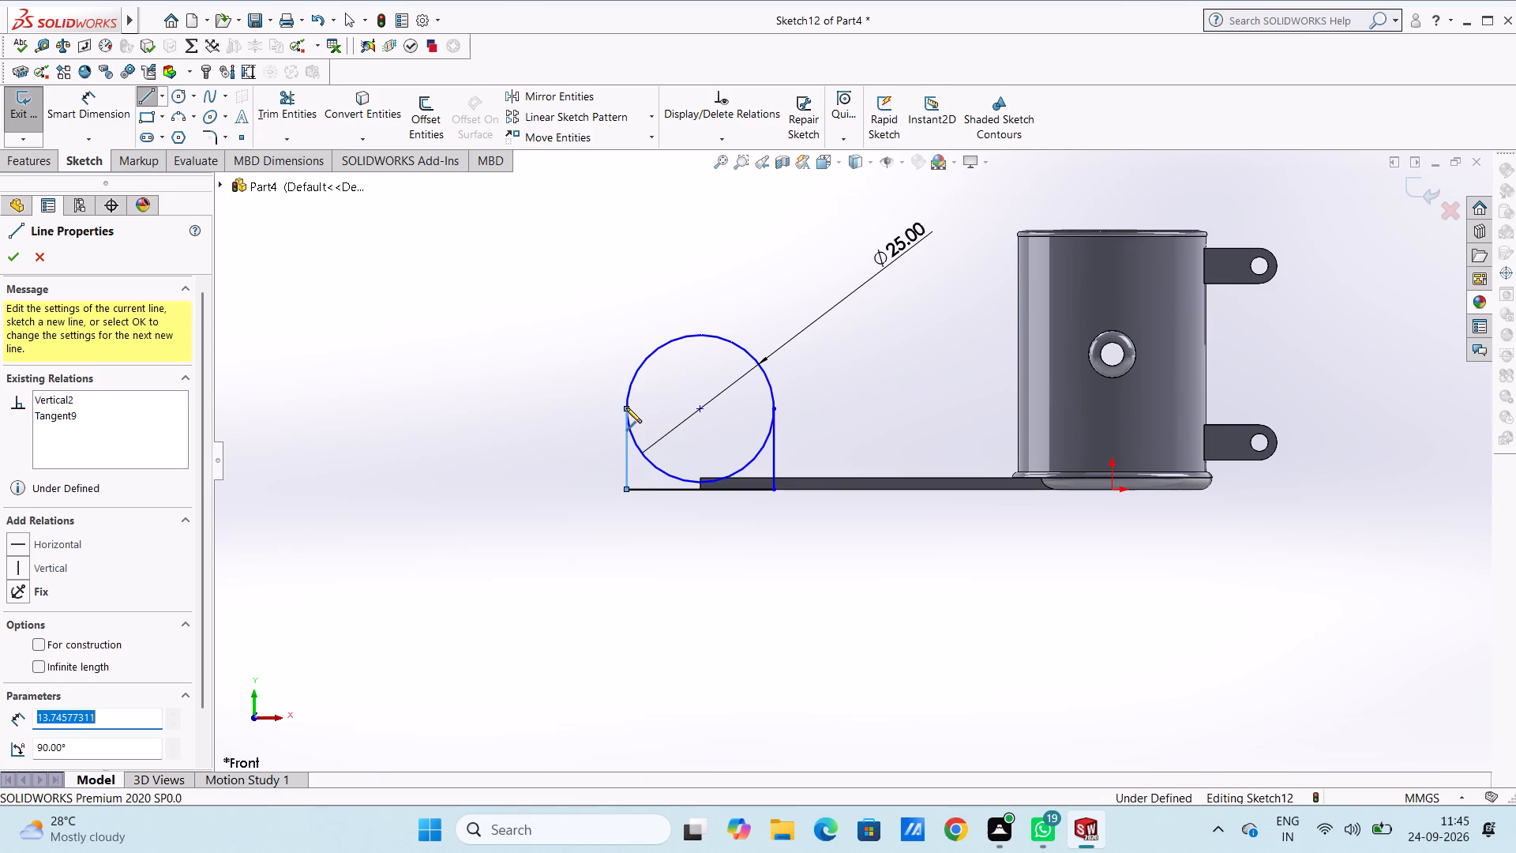
pyautogui.press('Escape')
pyautogui.press('Escape')
pyautogui.press('Escape')
pyautogui.press('Escape')
pyautogui.press('Escape')
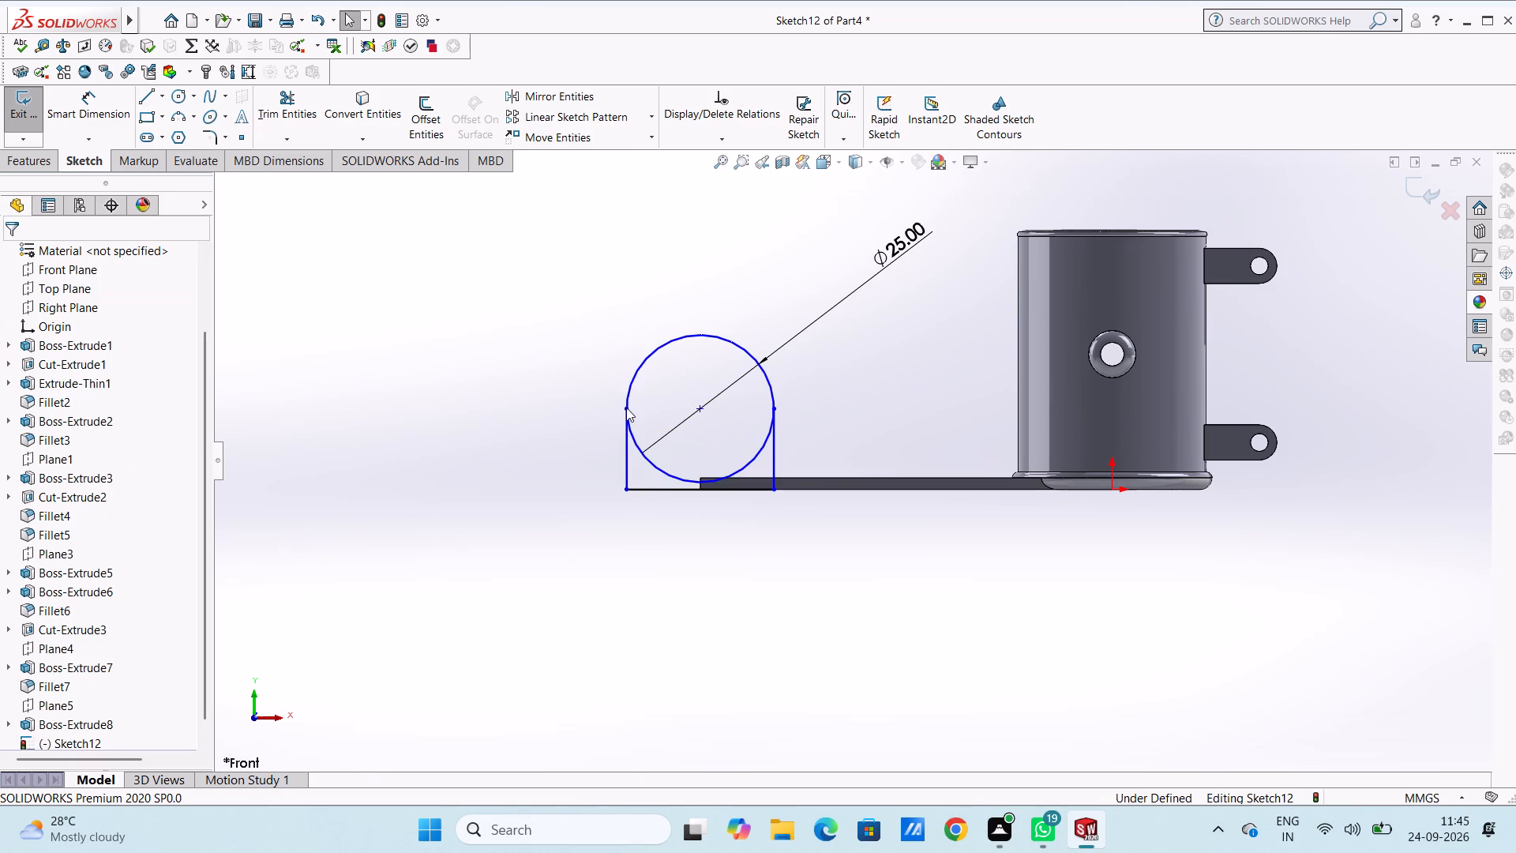
# Dimension the circle's centre vertically from the origin and set the height to 10 mm.
pyautogui.click(92, 98)
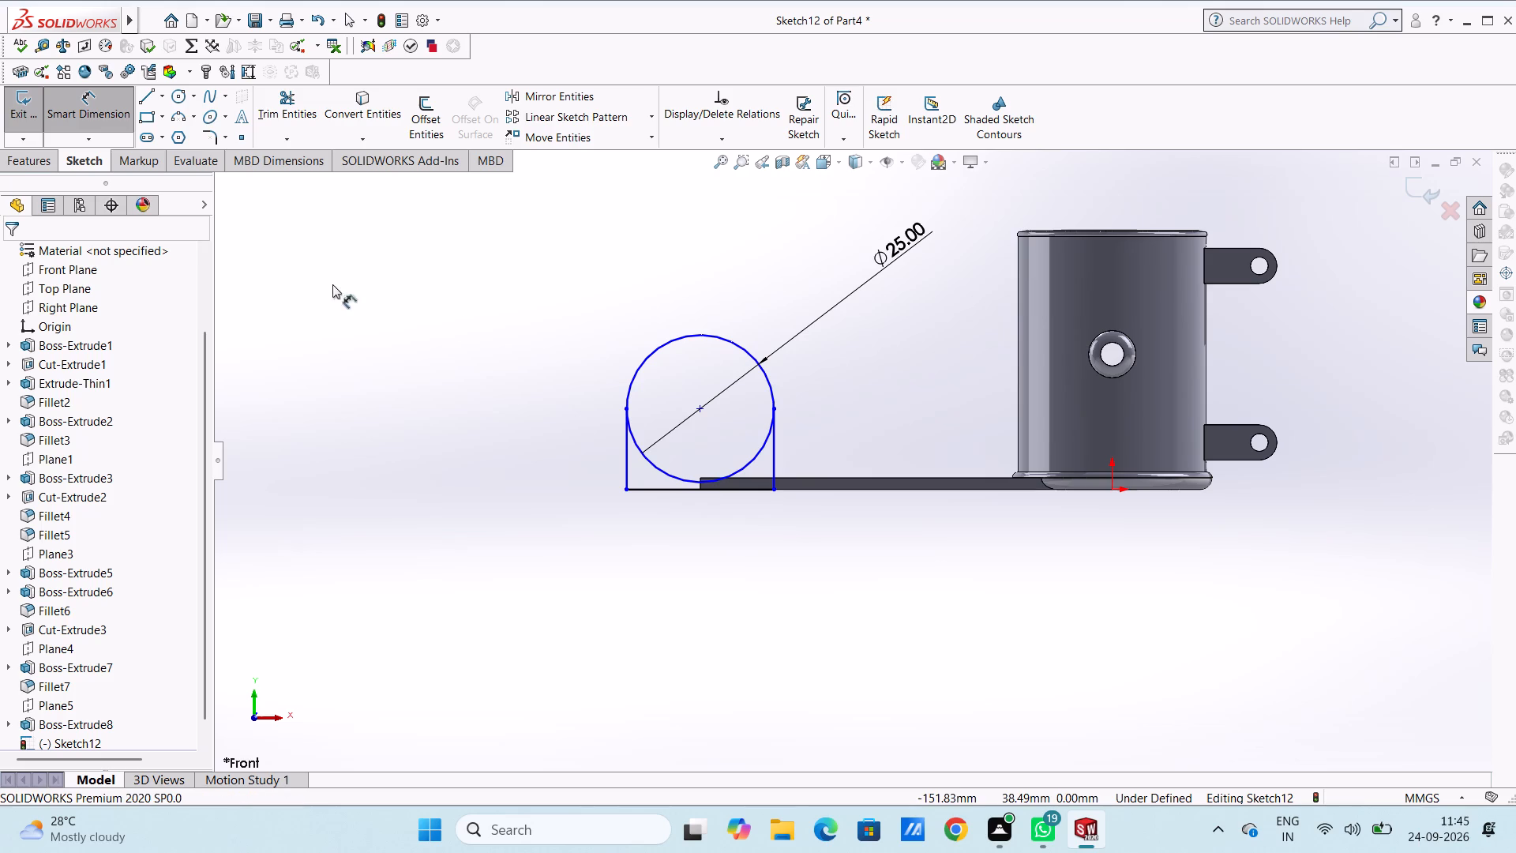
pyautogui.click(700, 411)
pyautogui.click(1111, 490)
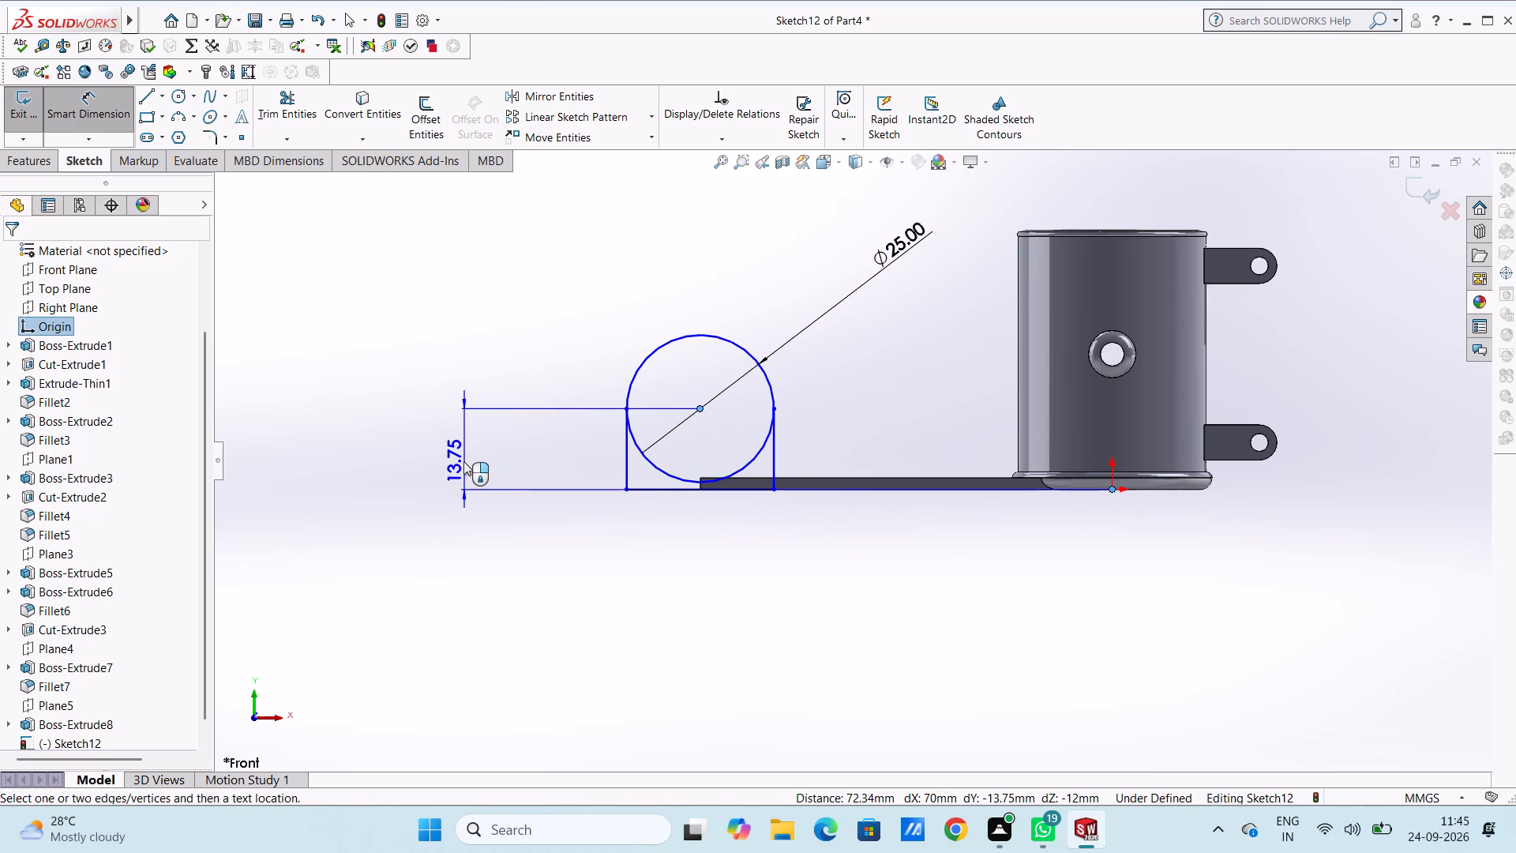
pyautogui.doubleClick(463, 461)
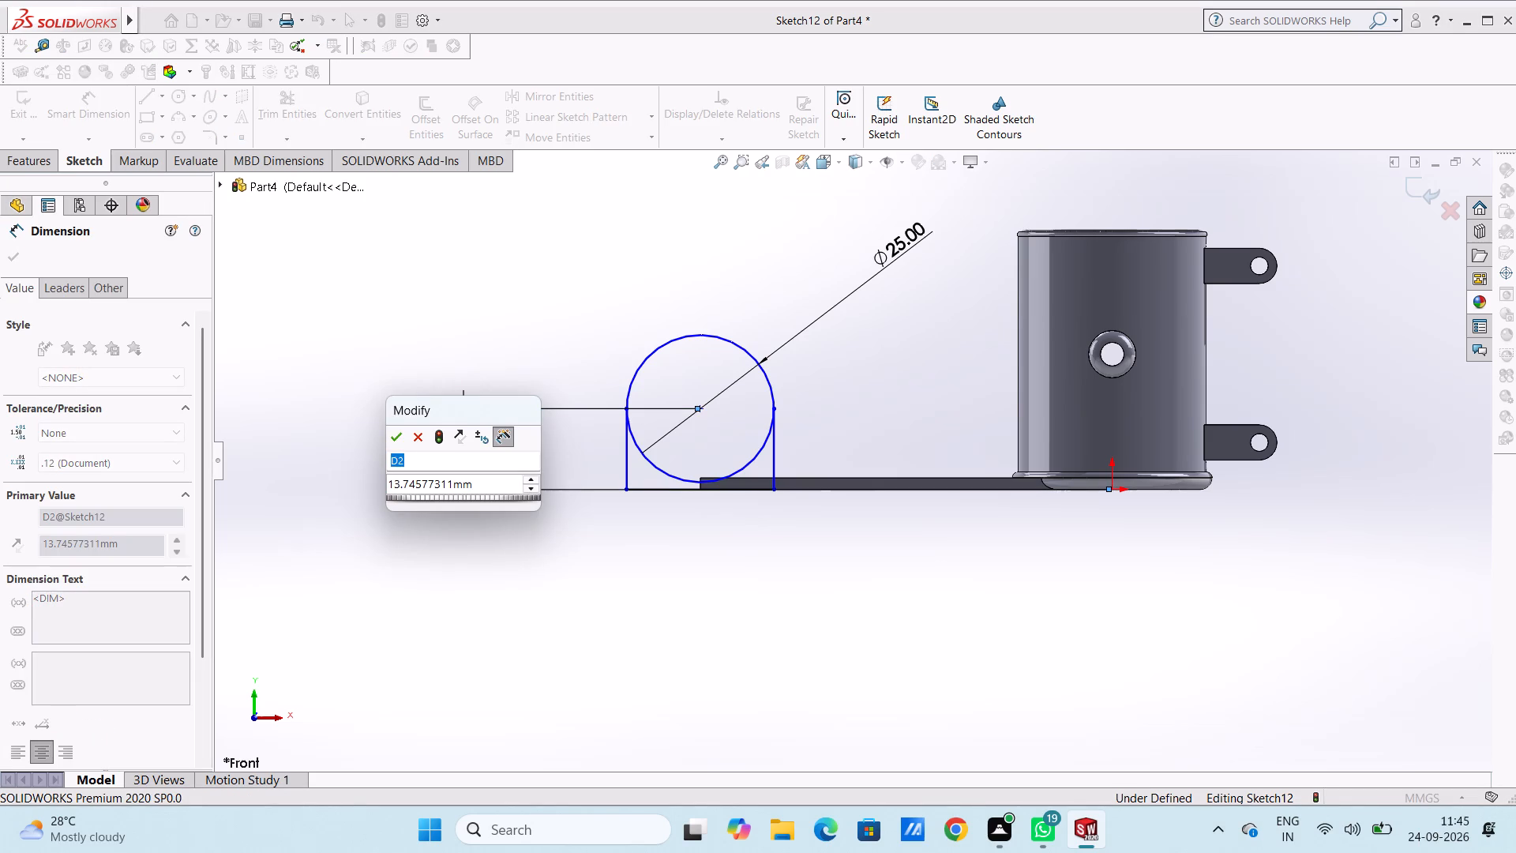
pyautogui.click(481, 483)
pyautogui.click(479, 483)
pyautogui.click(473, 487)
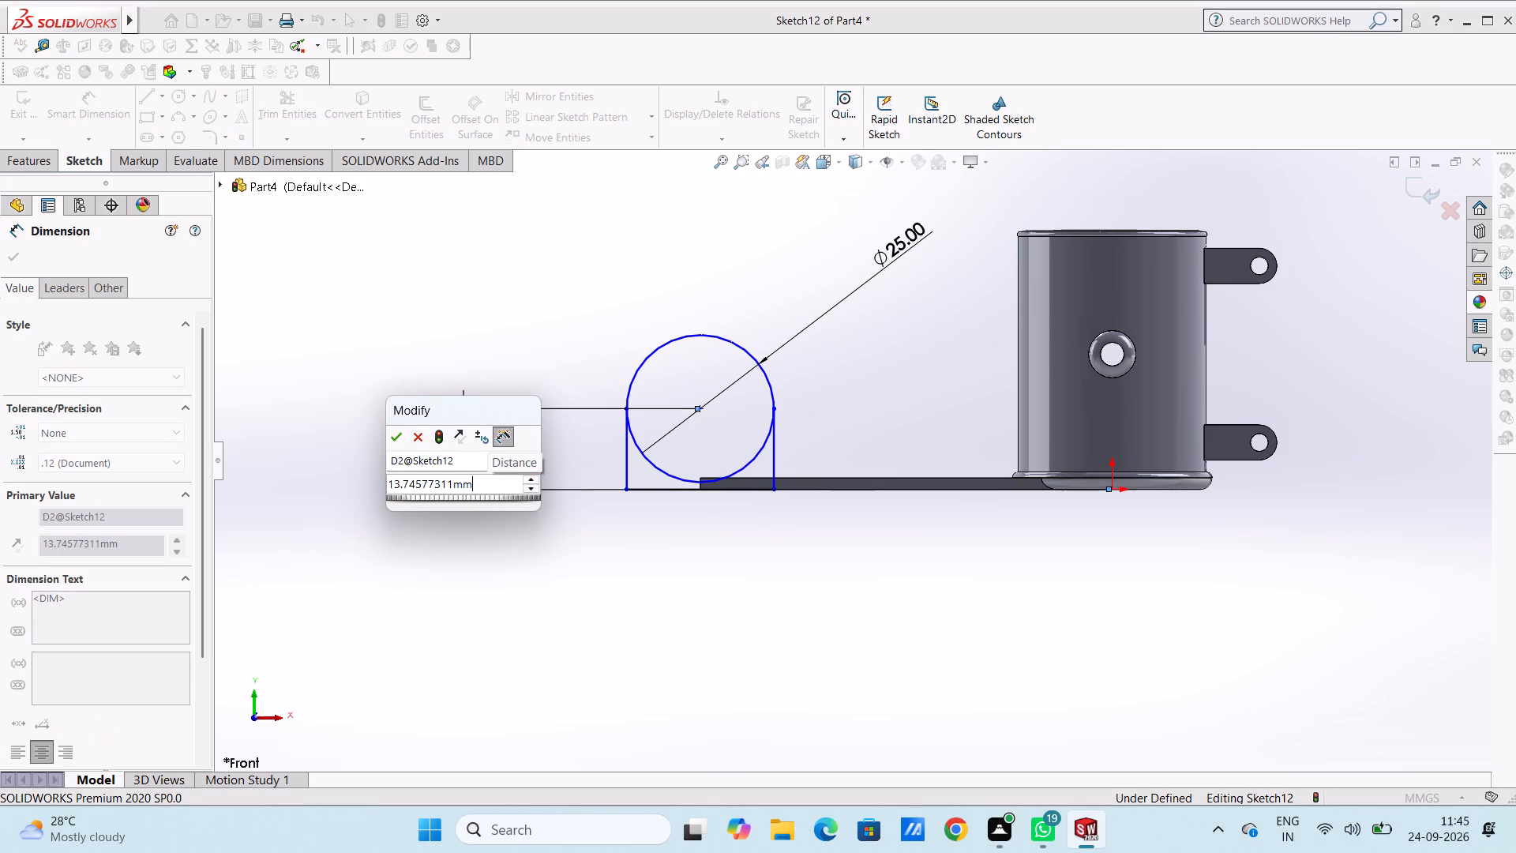
pyautogui.doubleClick(473, 487)
pyautogui.write('10')
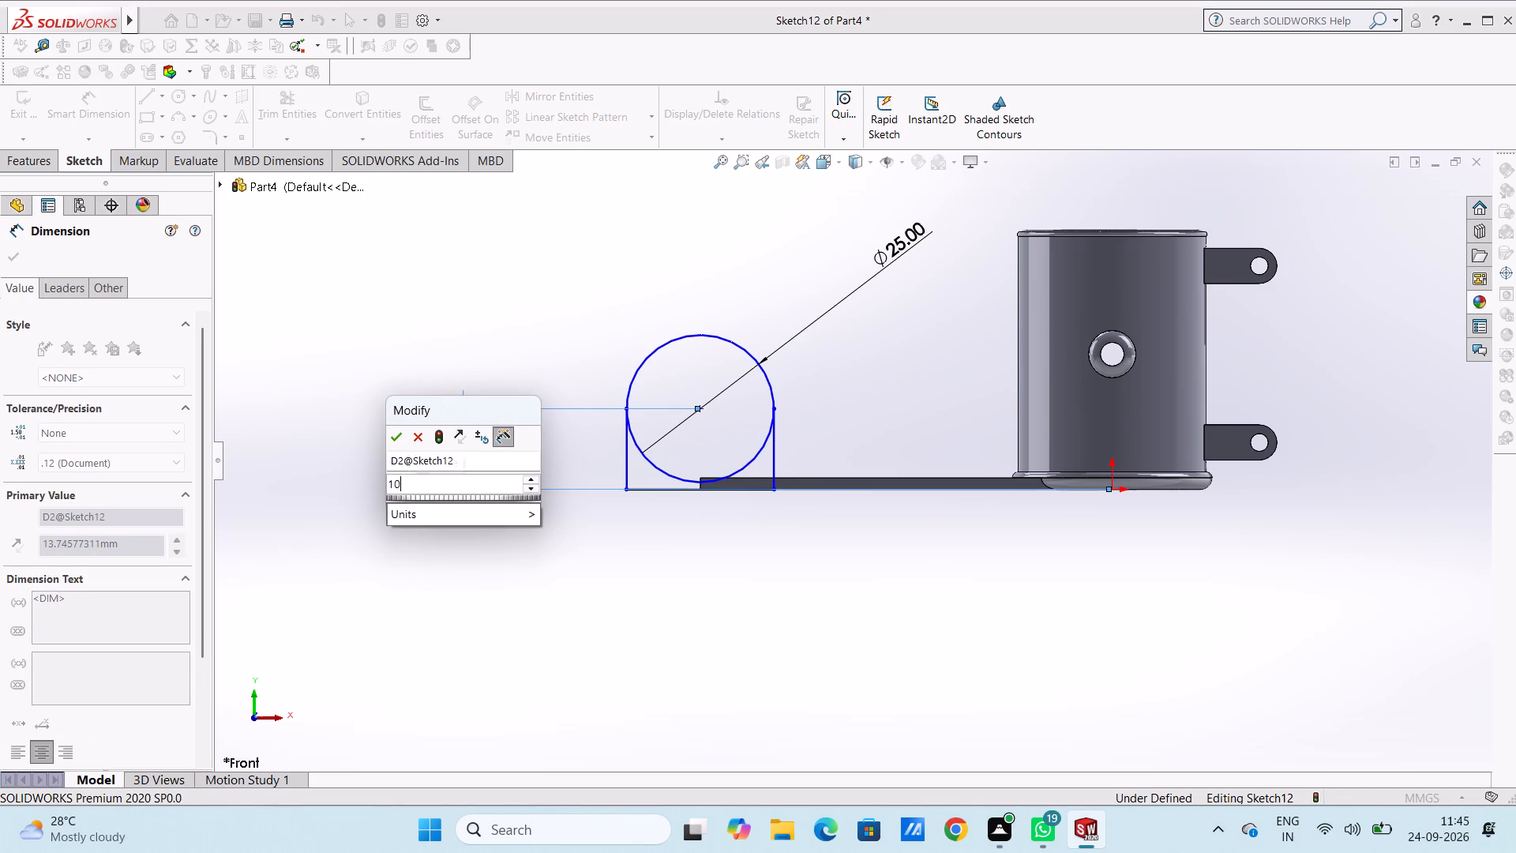
pyautogui.press('Return')
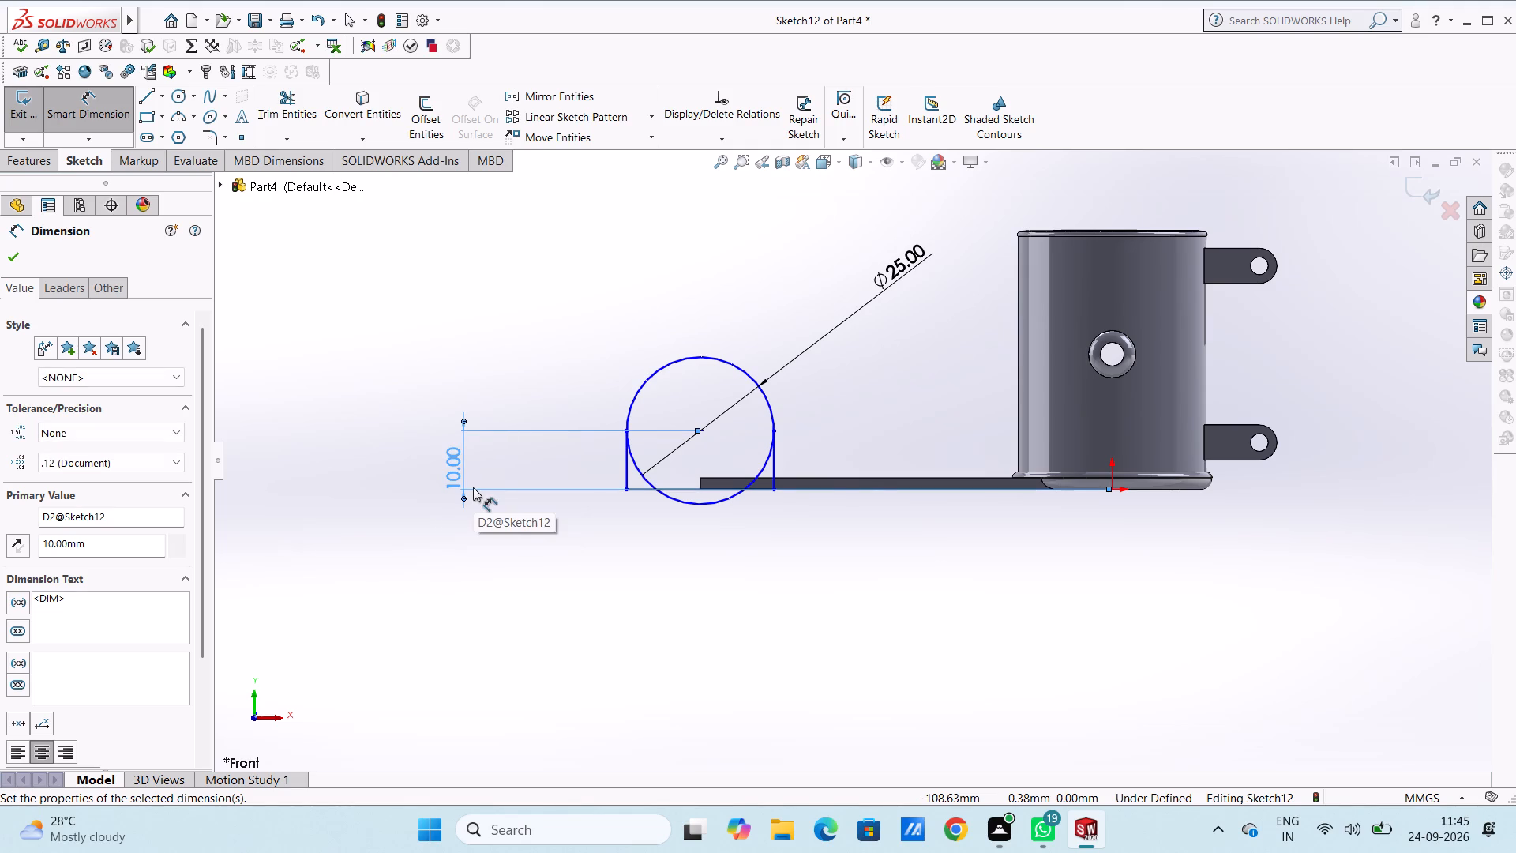
pyautogui.click(499, 382)
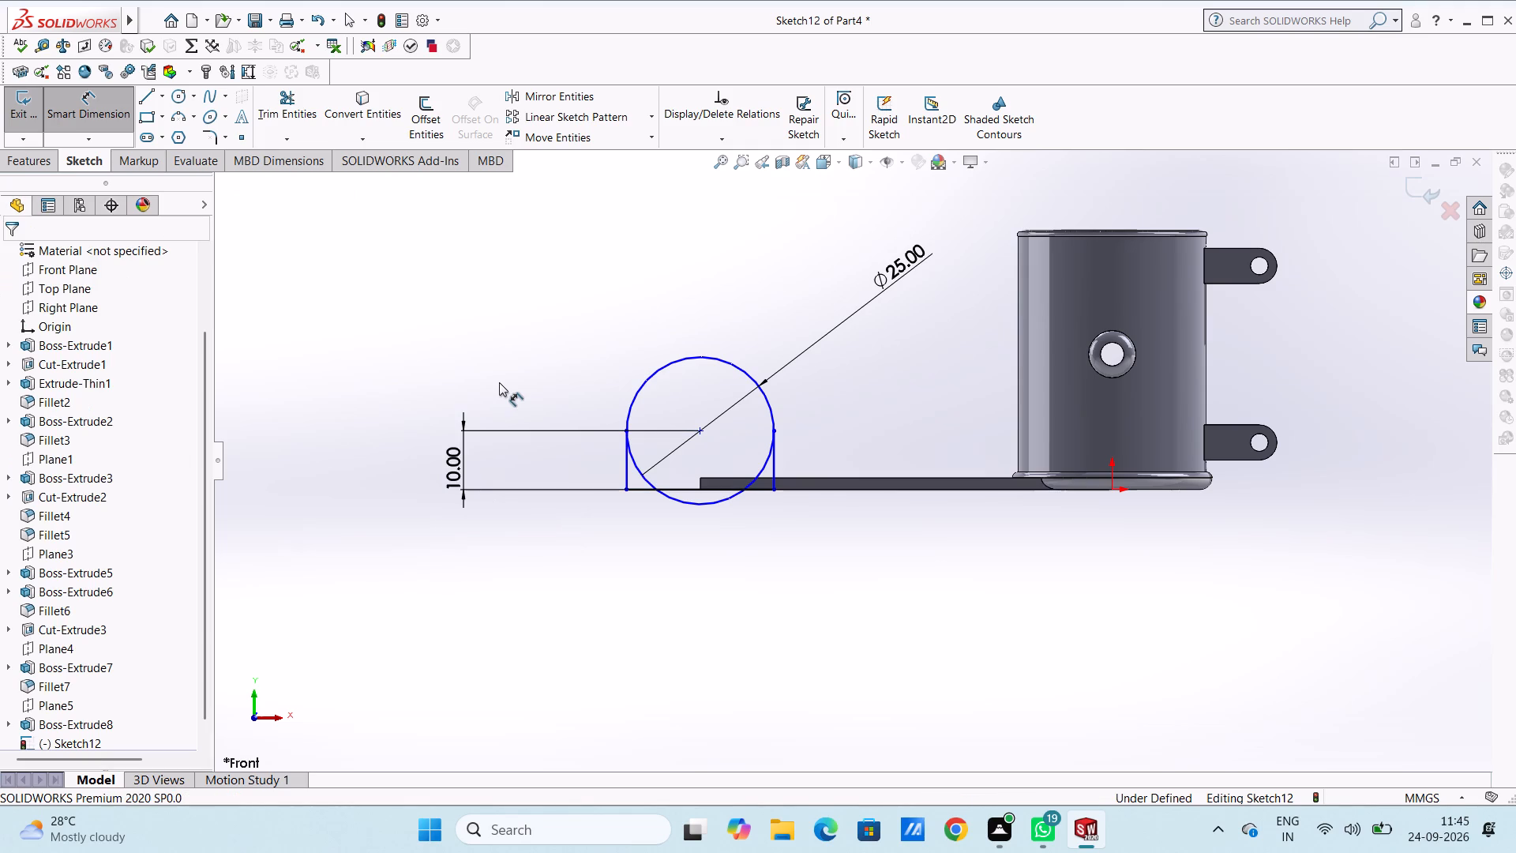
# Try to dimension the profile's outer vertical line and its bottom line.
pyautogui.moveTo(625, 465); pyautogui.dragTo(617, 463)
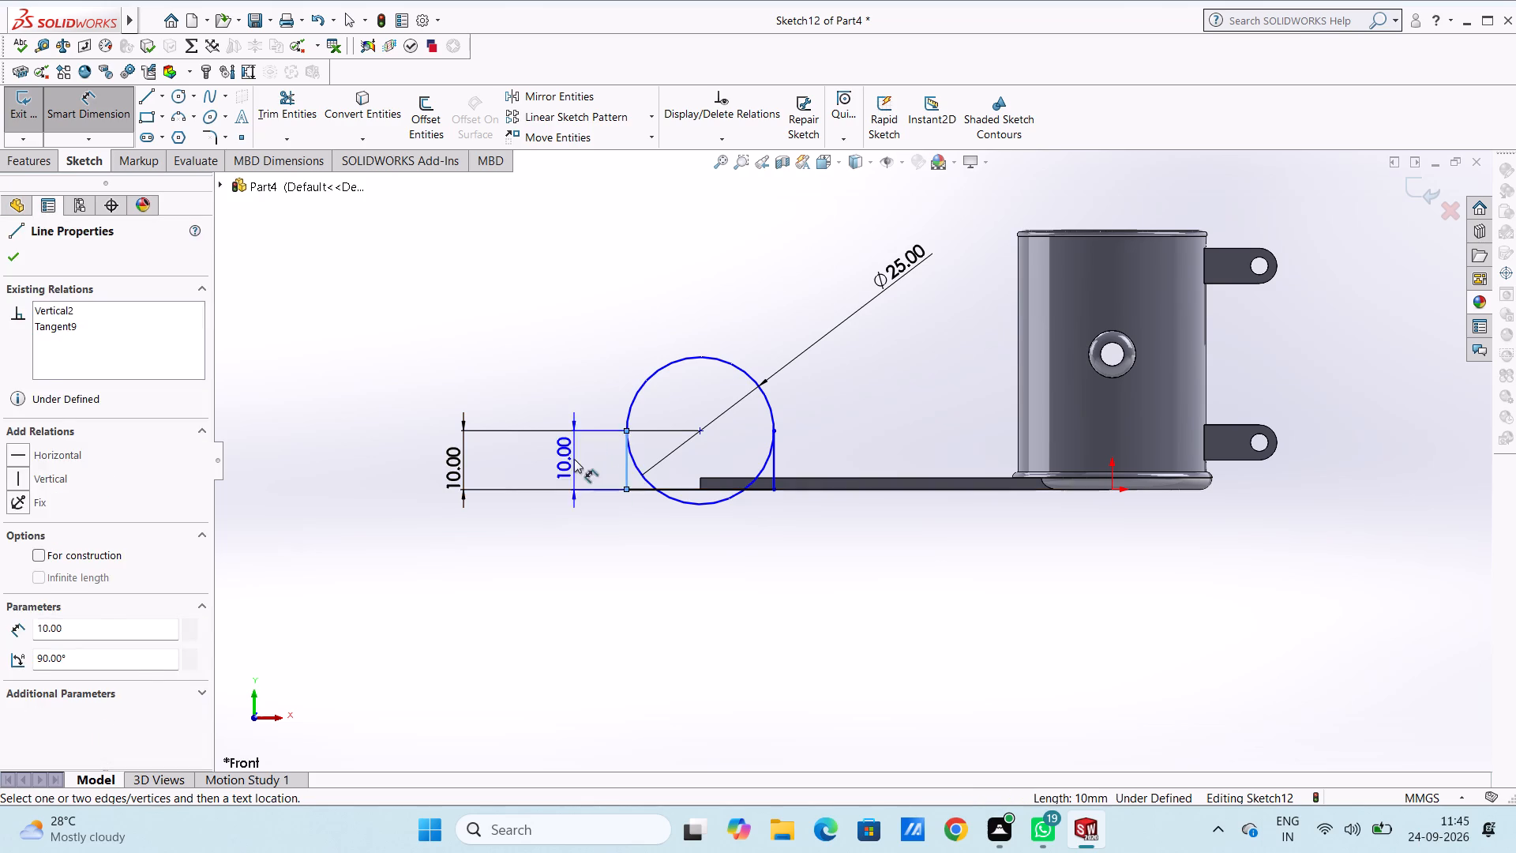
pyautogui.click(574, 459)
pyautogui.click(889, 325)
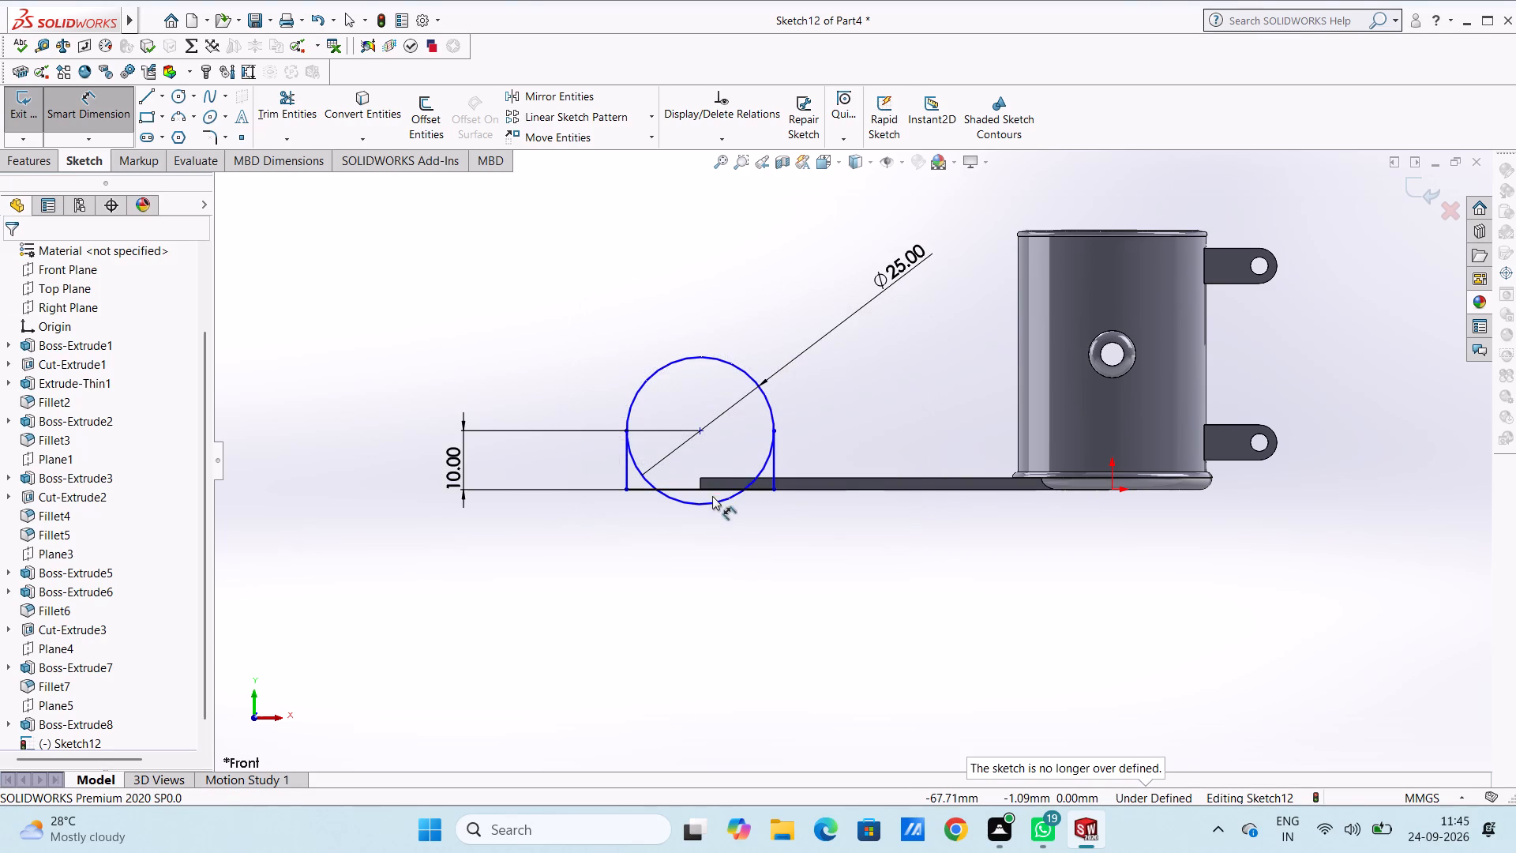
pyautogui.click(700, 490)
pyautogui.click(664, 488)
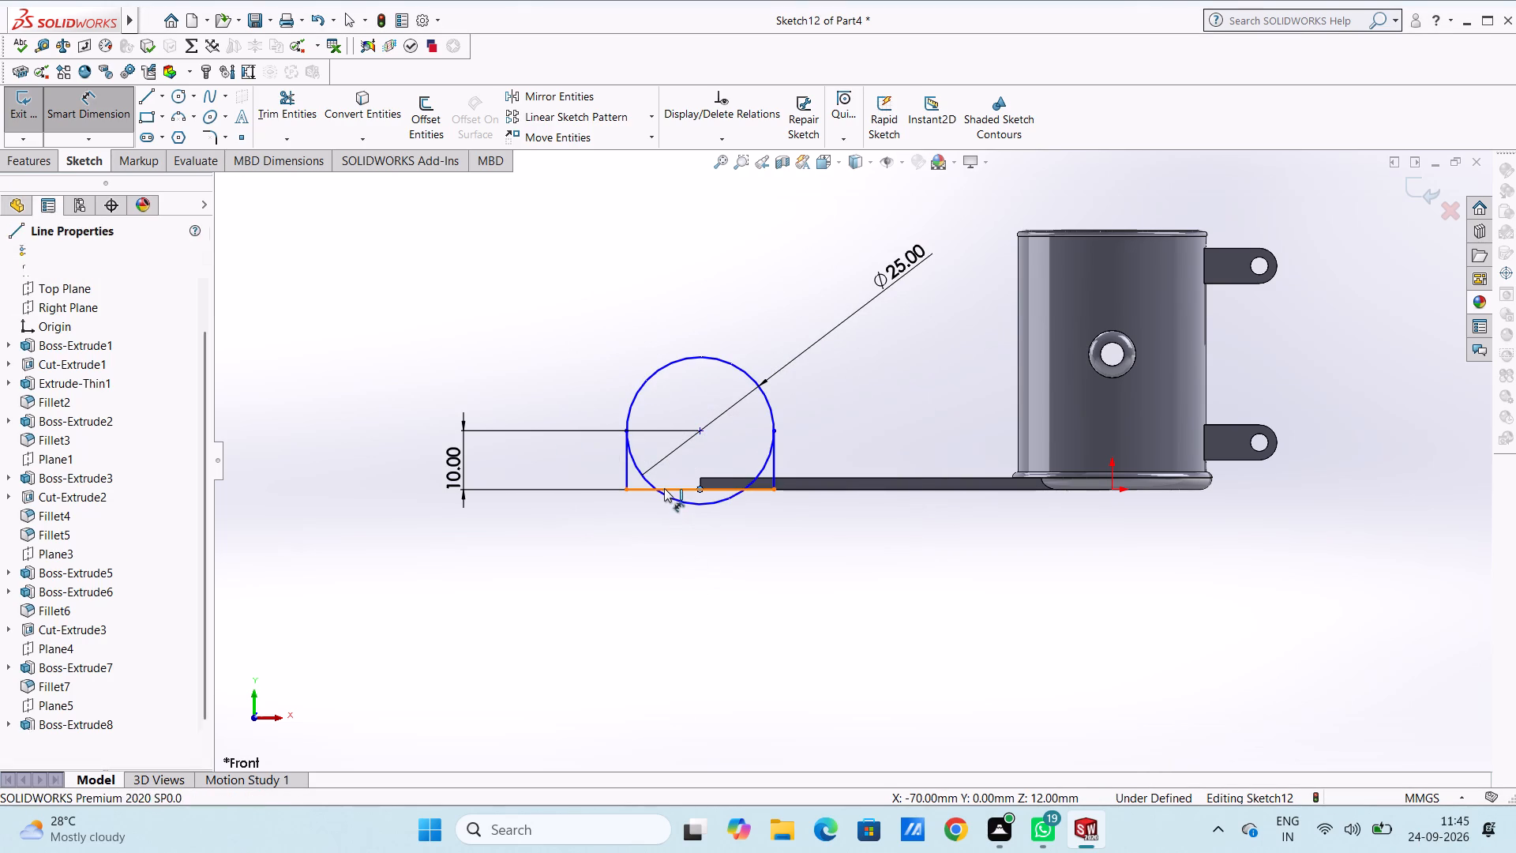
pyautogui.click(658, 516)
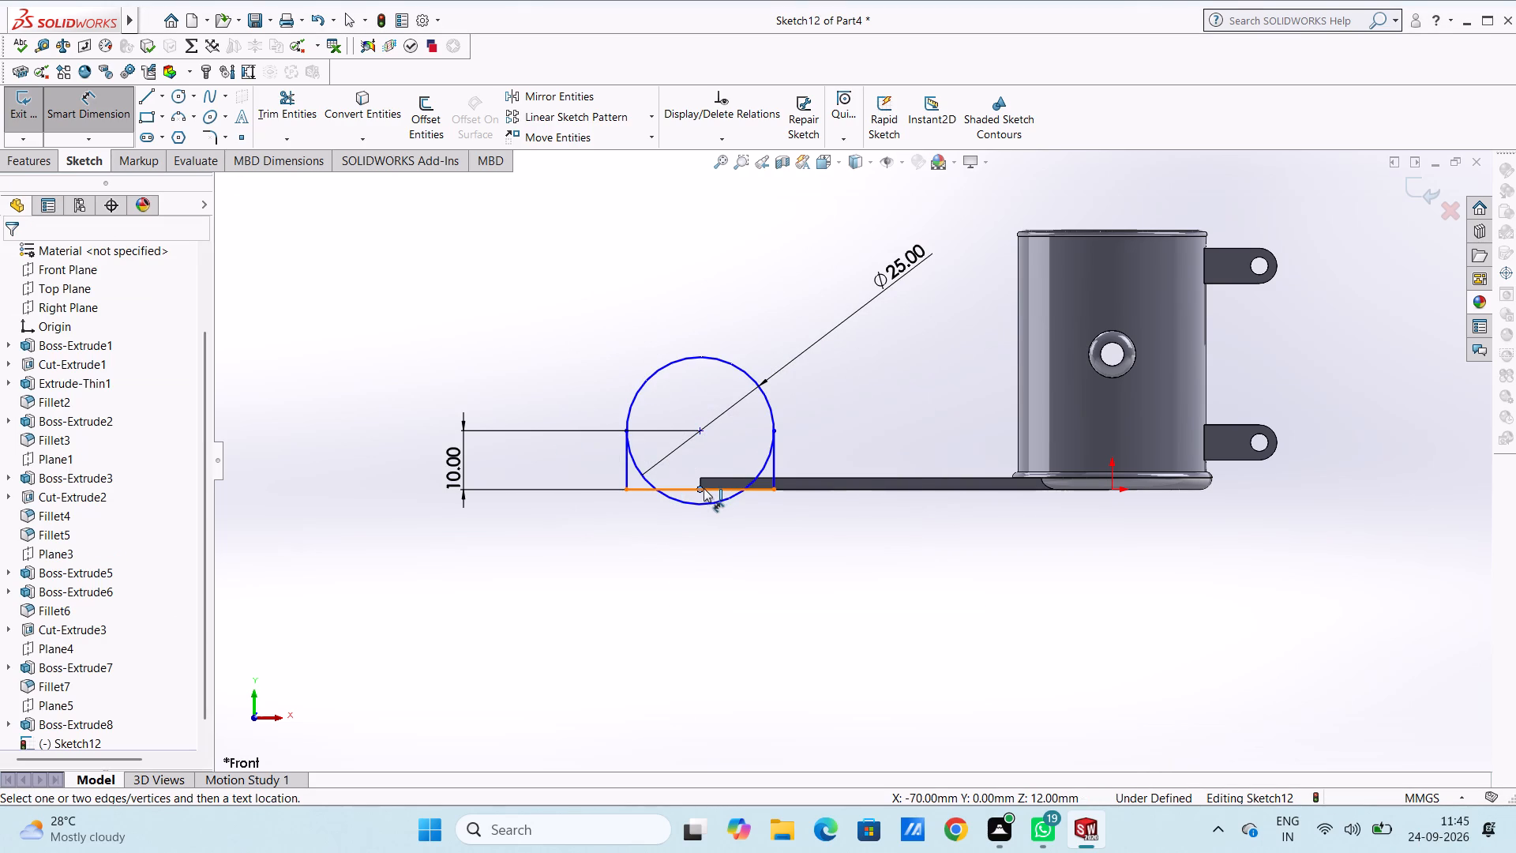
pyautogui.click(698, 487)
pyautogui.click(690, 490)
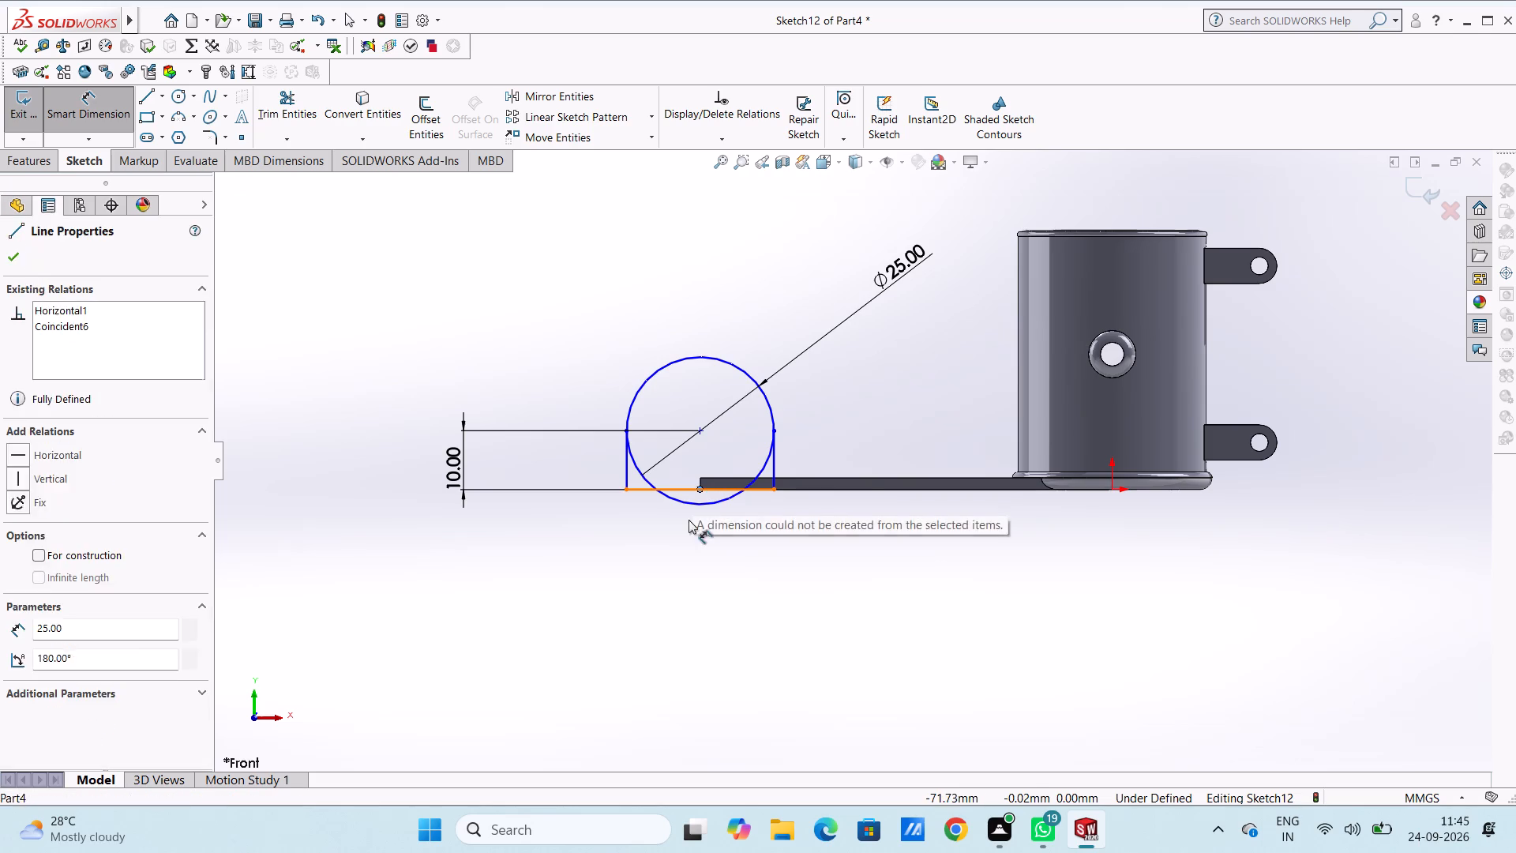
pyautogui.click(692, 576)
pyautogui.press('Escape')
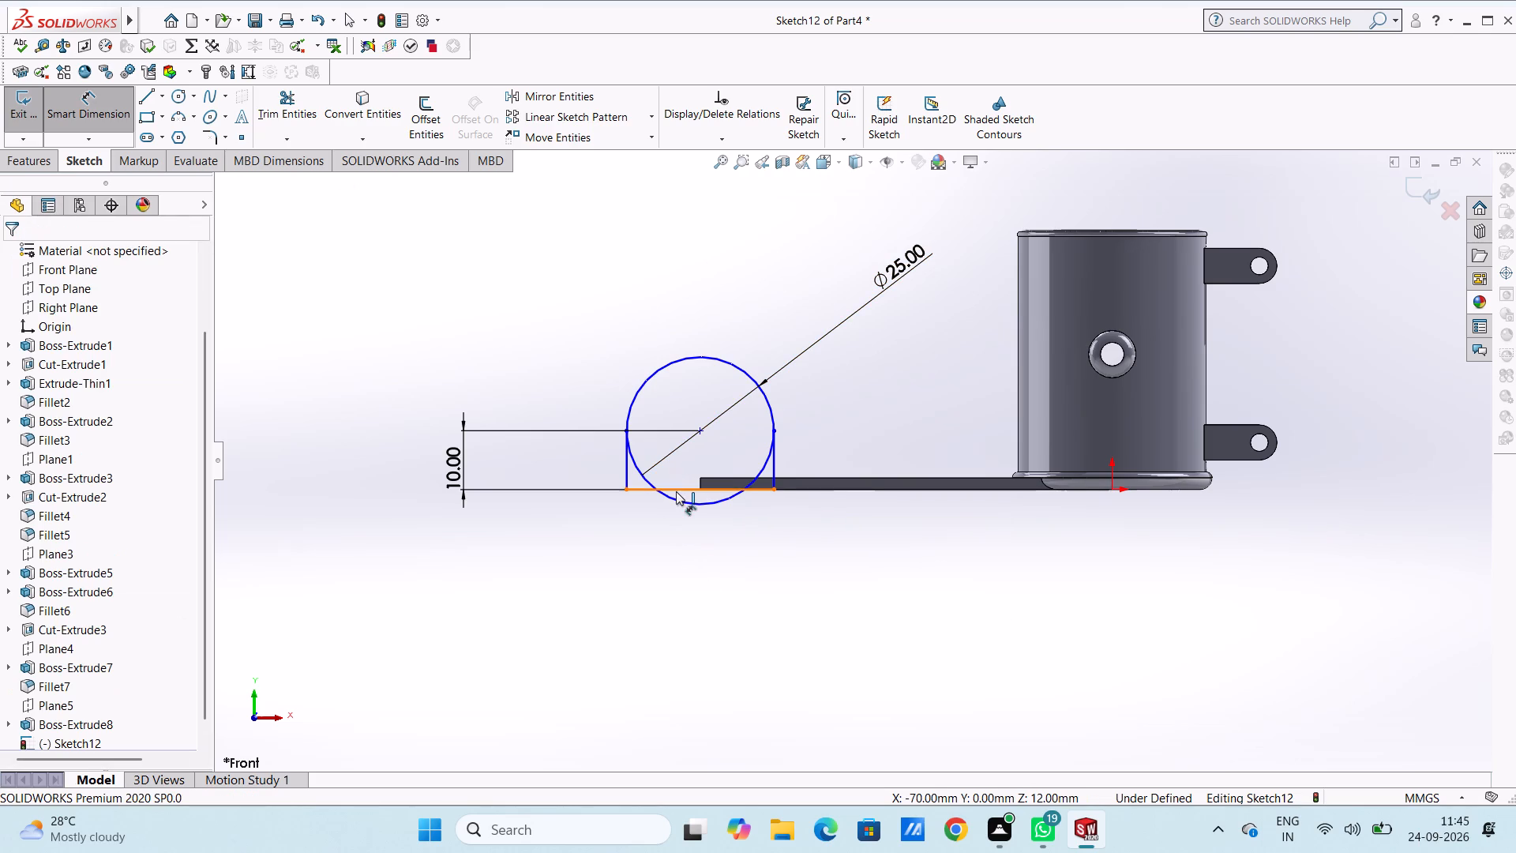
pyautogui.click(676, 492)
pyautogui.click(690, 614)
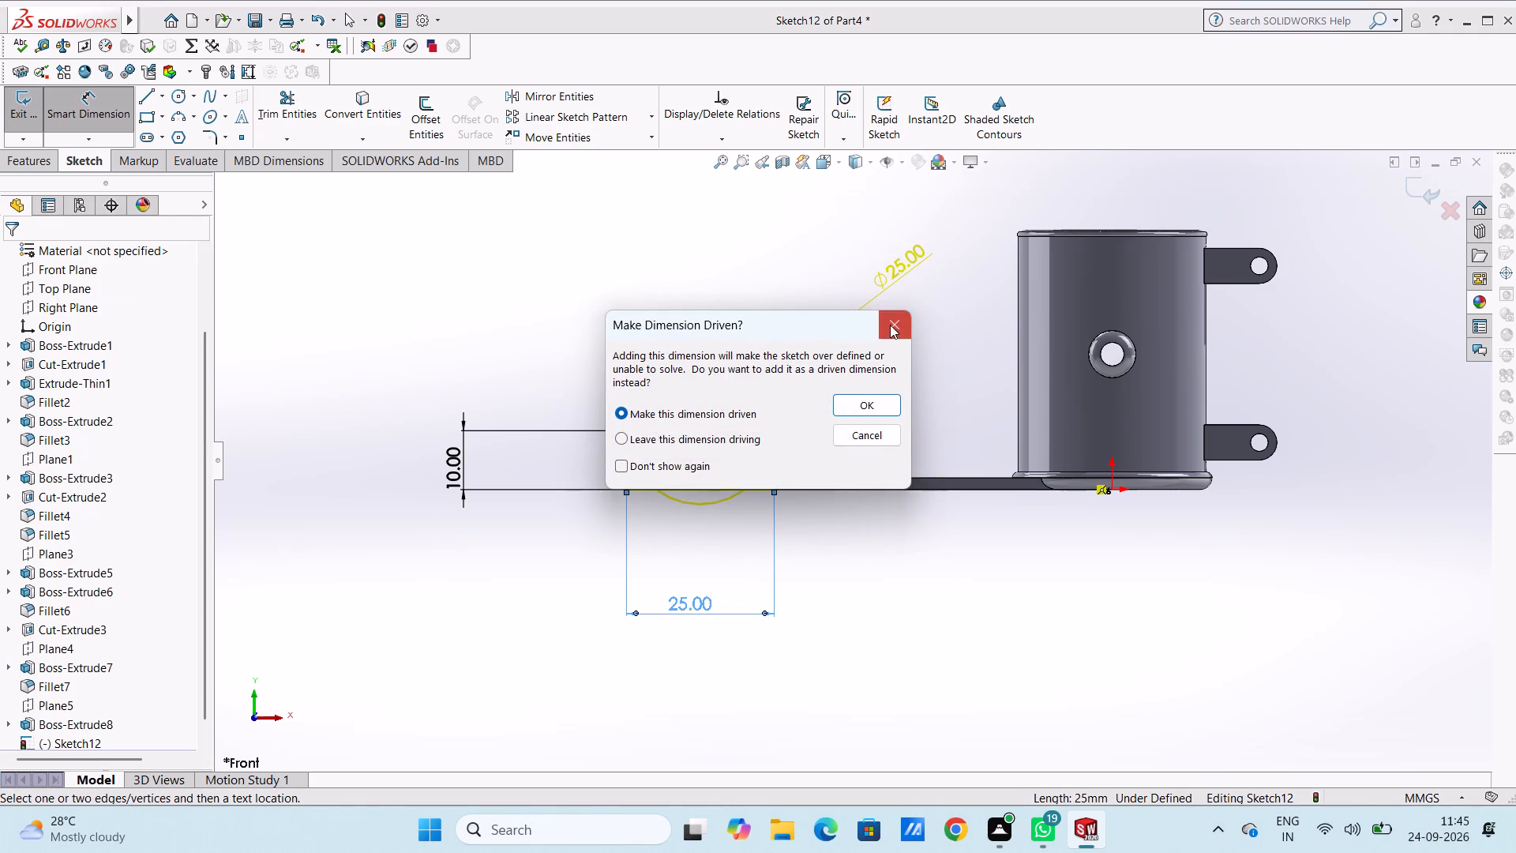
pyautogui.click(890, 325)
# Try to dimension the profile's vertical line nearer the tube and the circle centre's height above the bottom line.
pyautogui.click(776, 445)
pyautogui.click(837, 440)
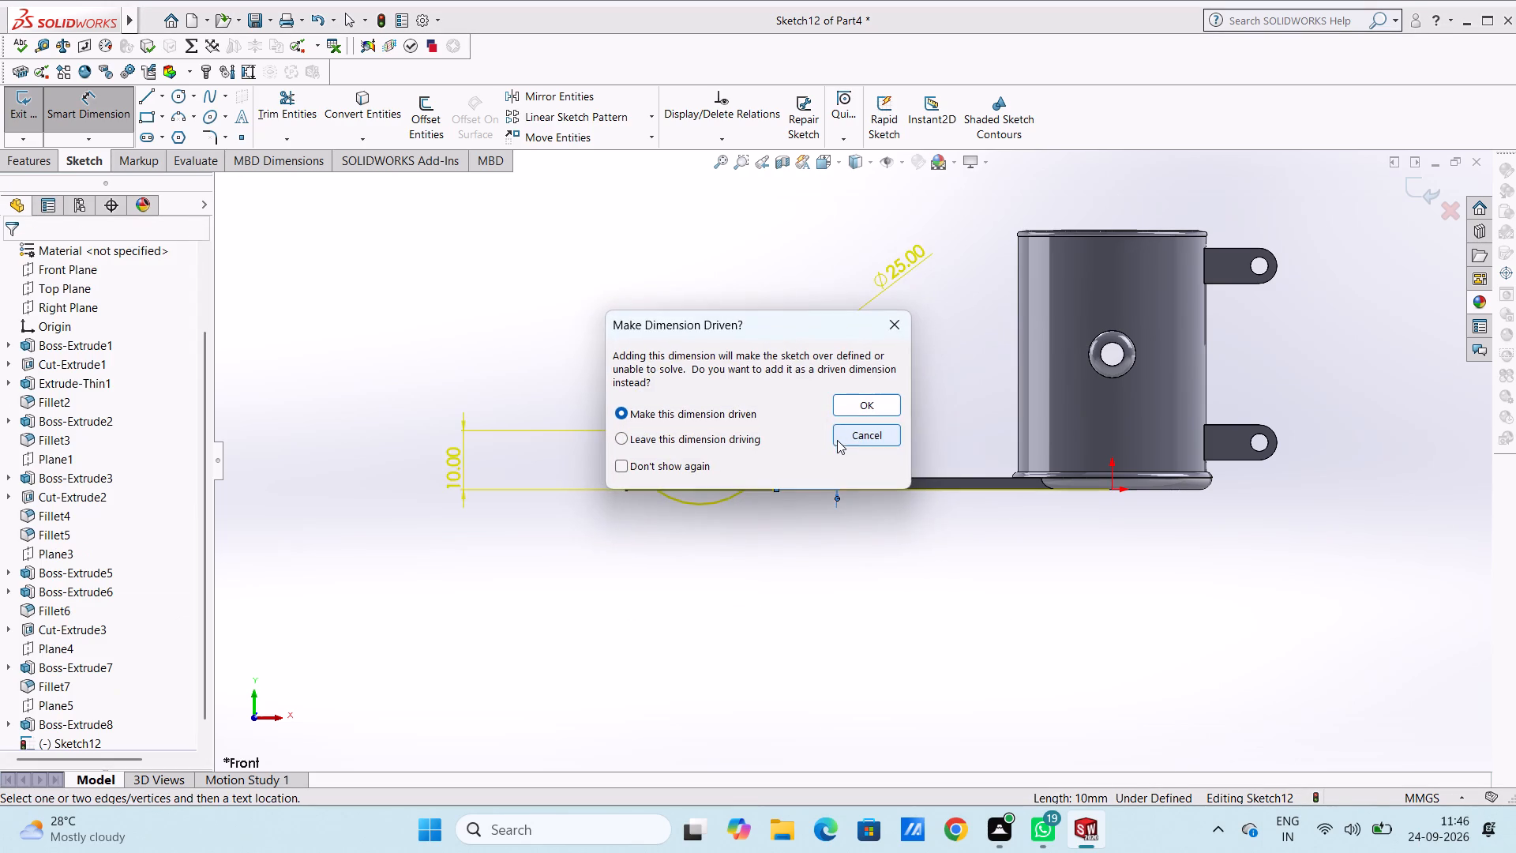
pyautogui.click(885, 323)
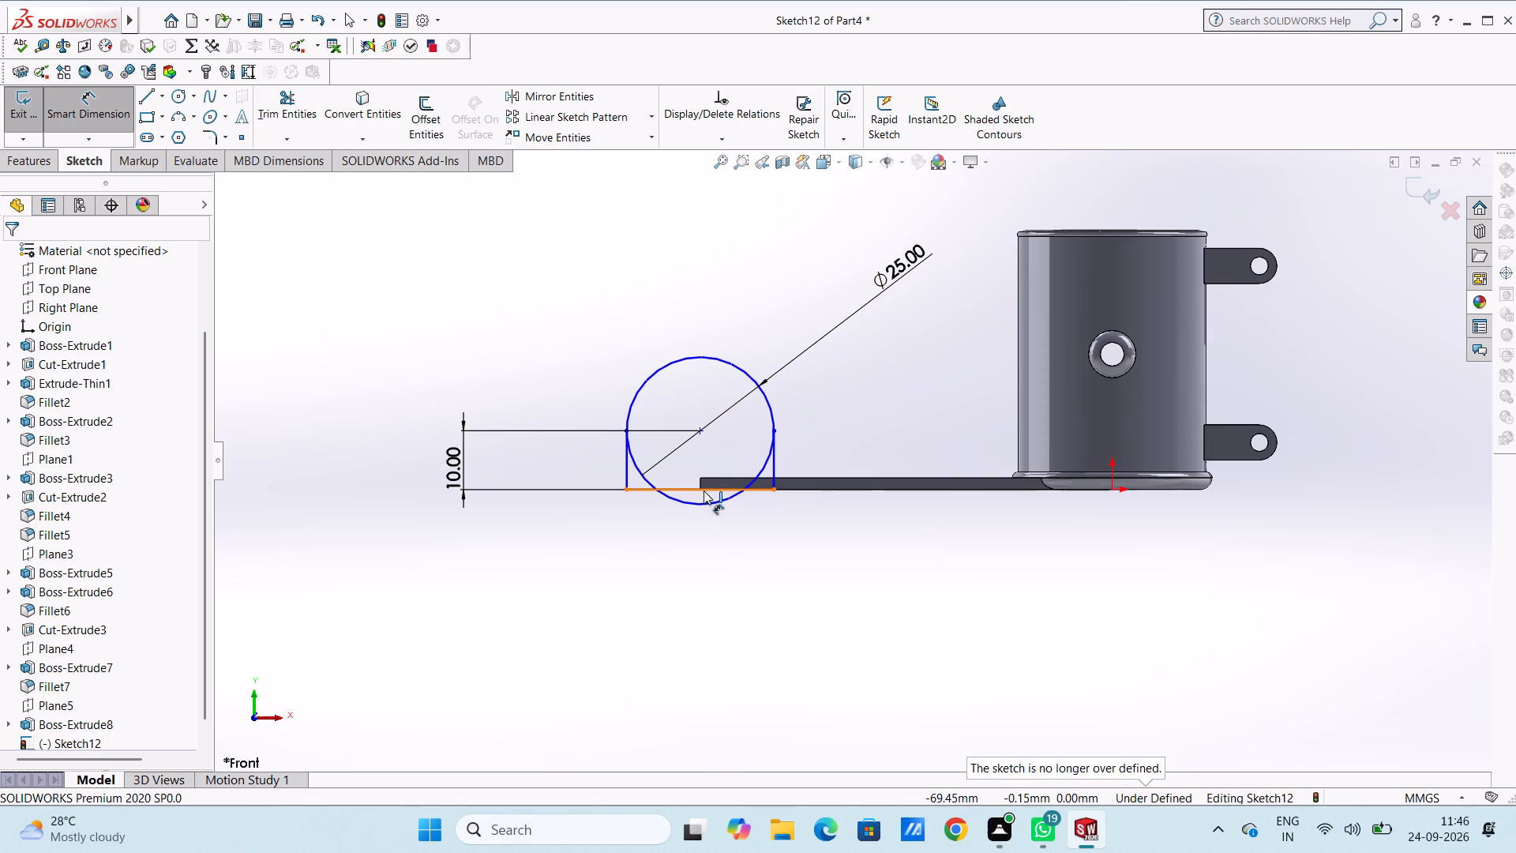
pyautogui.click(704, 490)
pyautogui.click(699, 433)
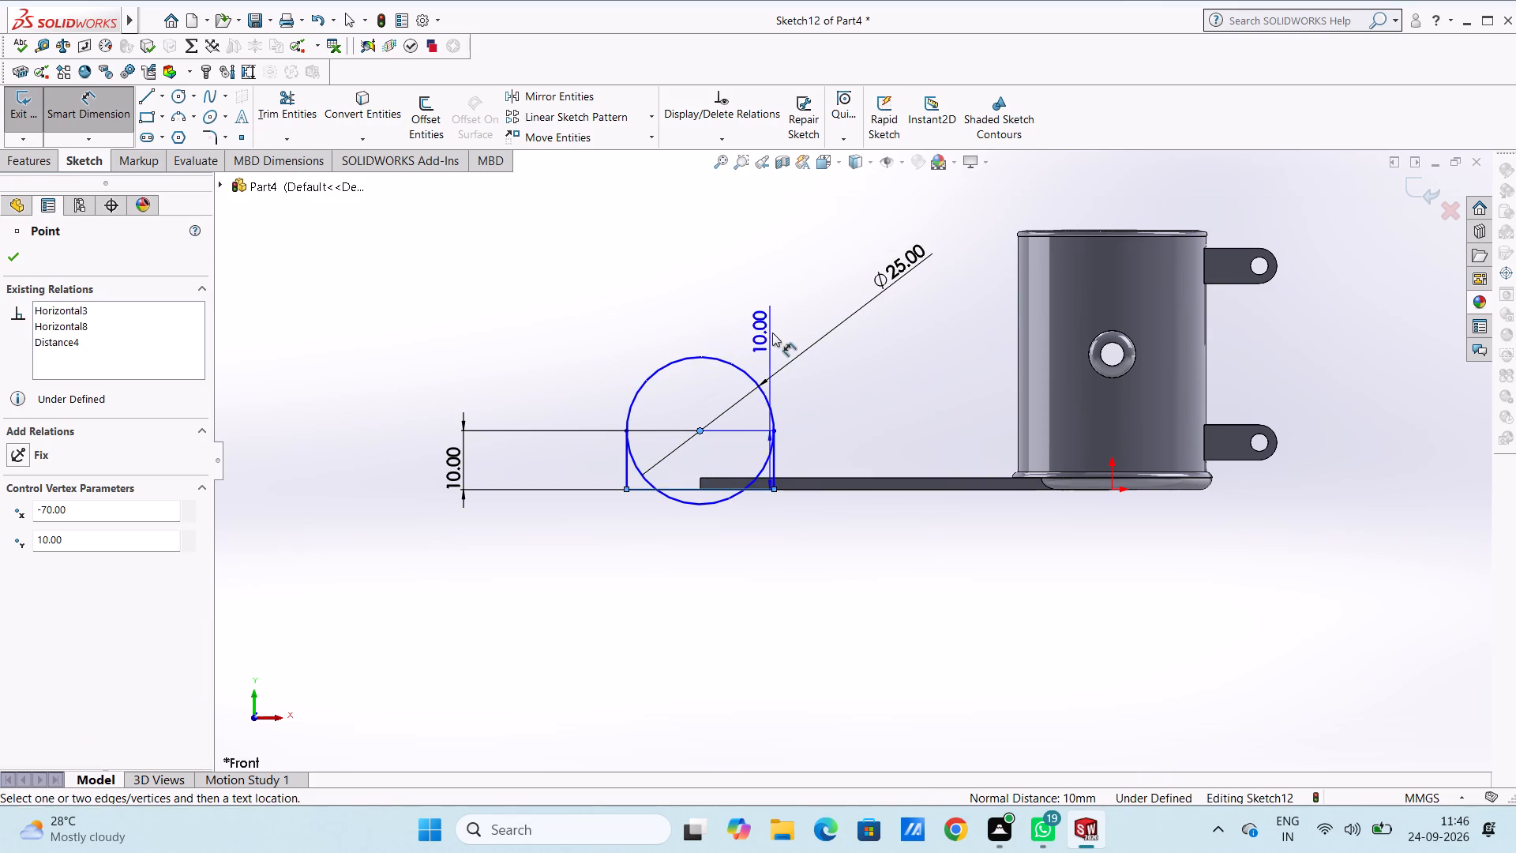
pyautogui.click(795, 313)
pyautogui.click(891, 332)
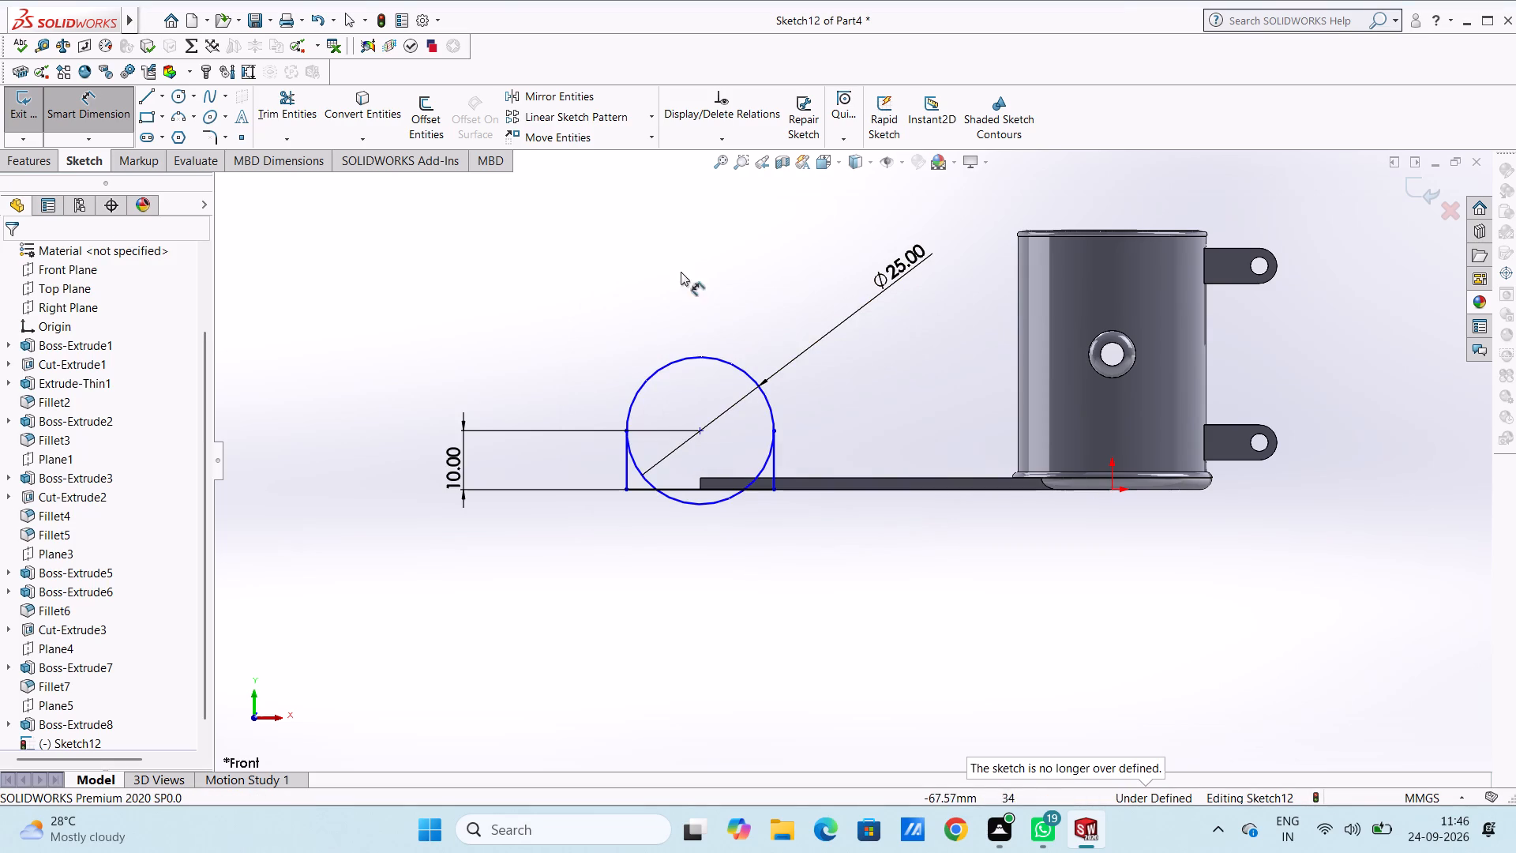
# Trim away the lower part of the circle, leaving an arched profile with straight sides and a flat bottom.
pyautogui.click(291, 102)
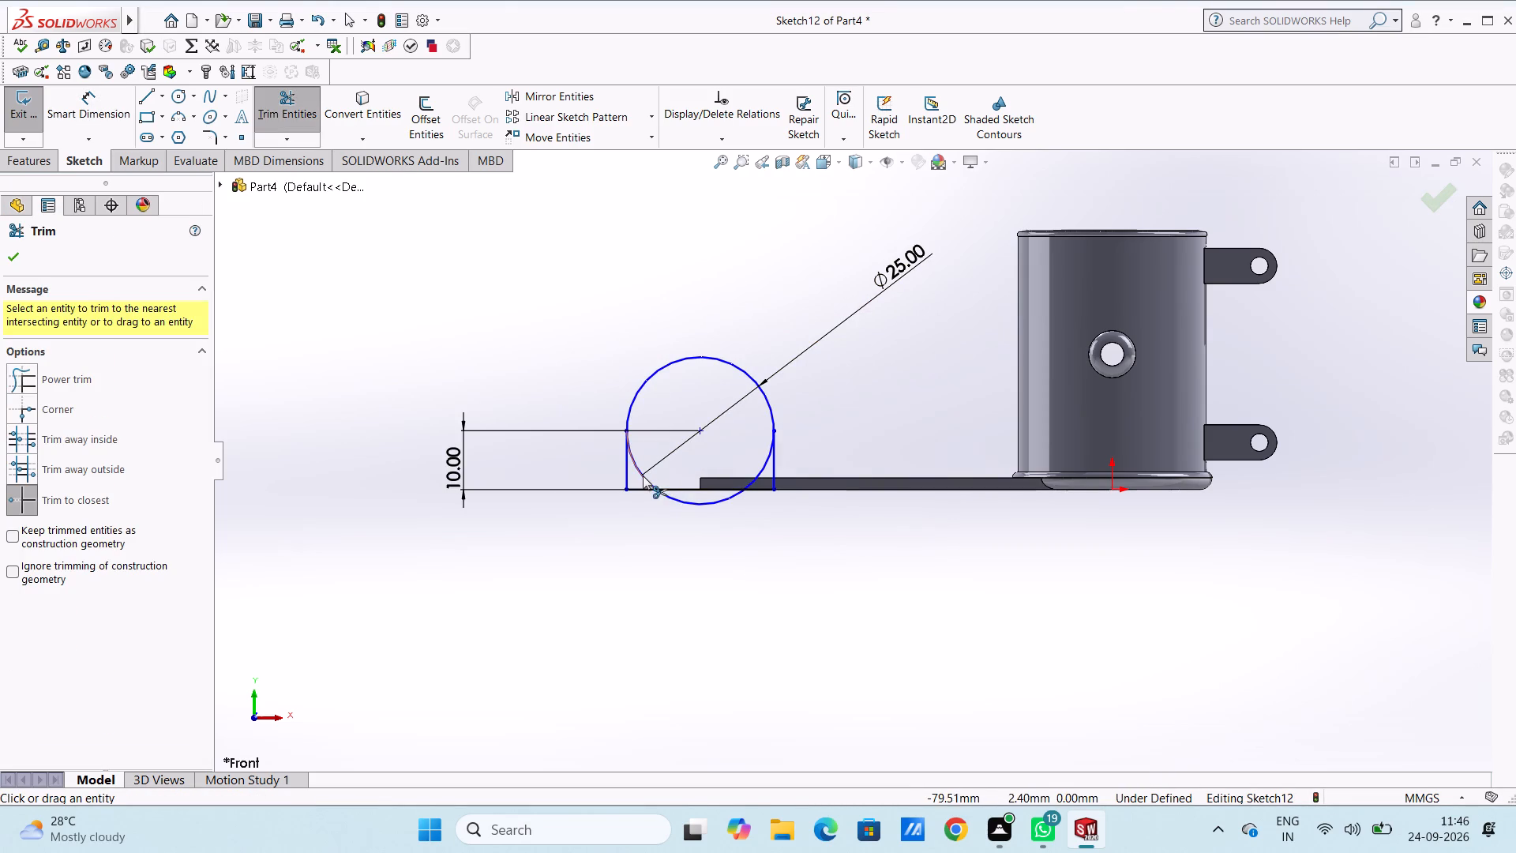
pyautogui.click(643, 475)
pyautogui.click(692, 504)
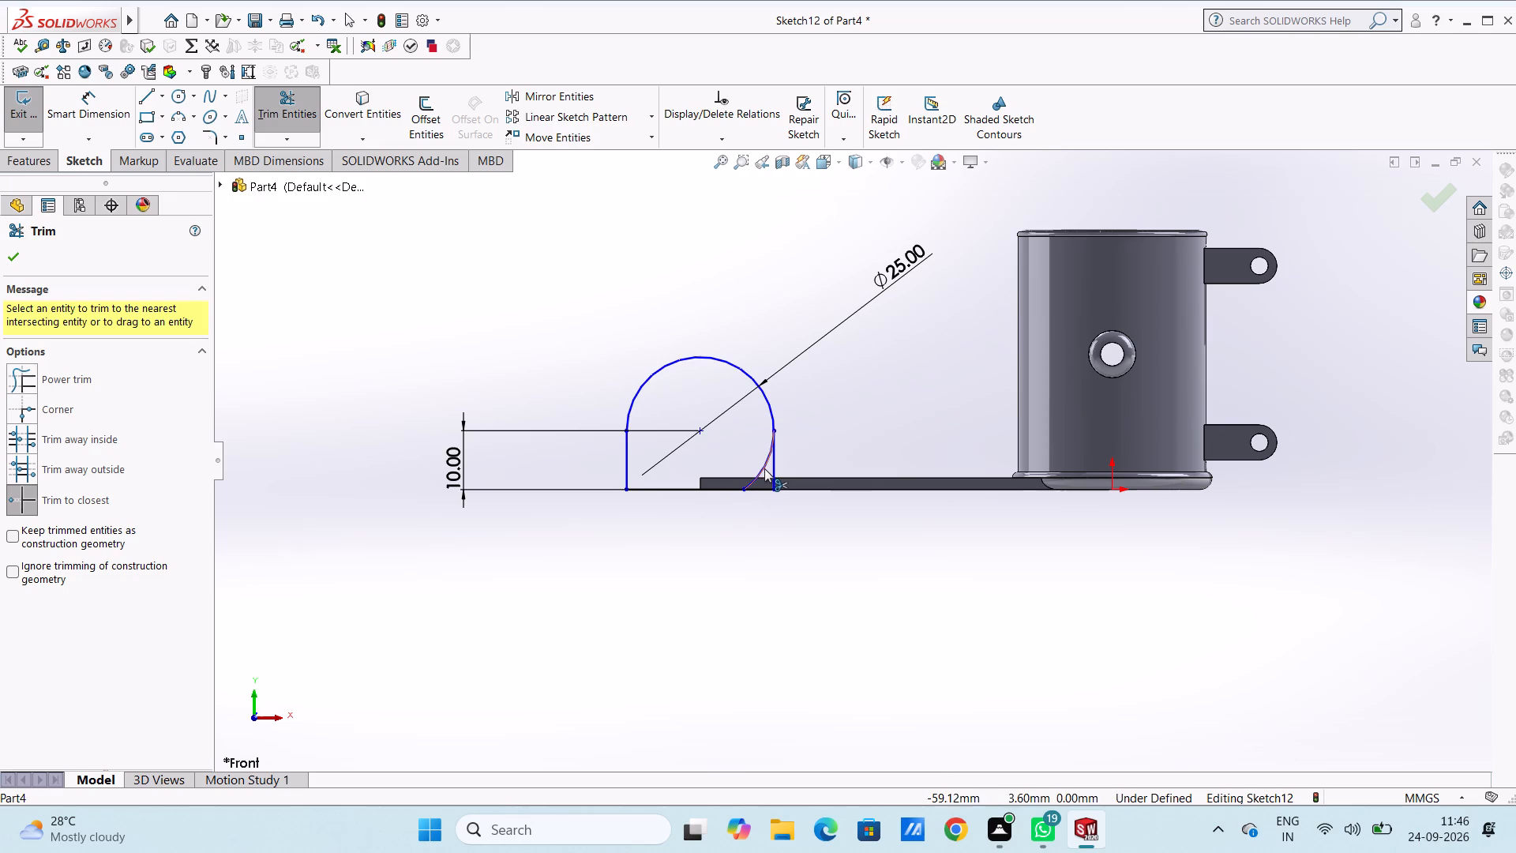
pyautogui.click(764, 468)
pyautogui.press('Escape')
pyautogui.press('Escape')
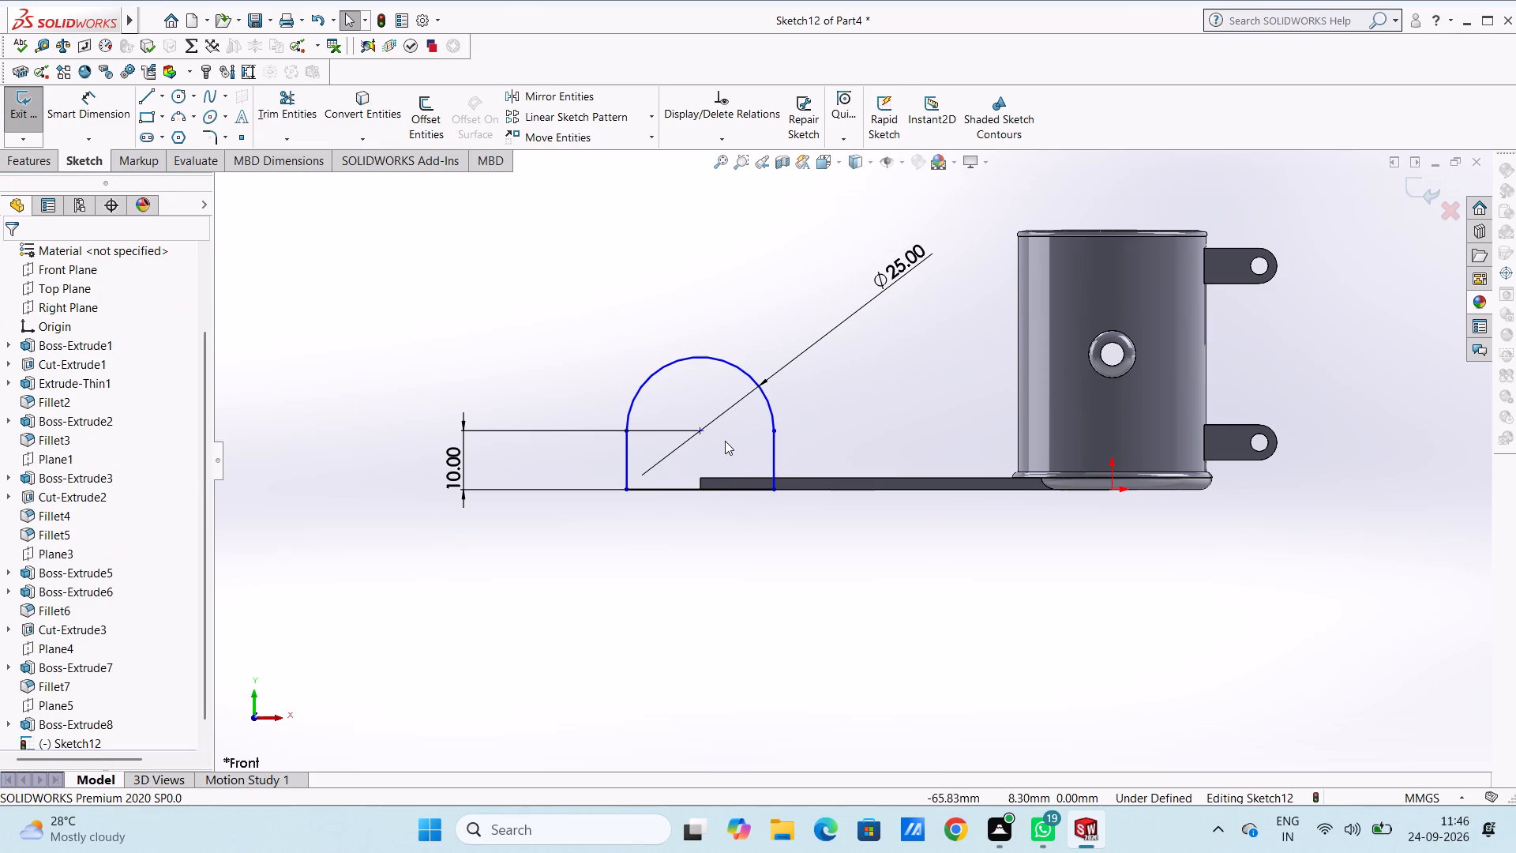
# Draw a circle of 3 mm radius centred on the arched profile's arc centre.
pyautogui.click(182, 97)
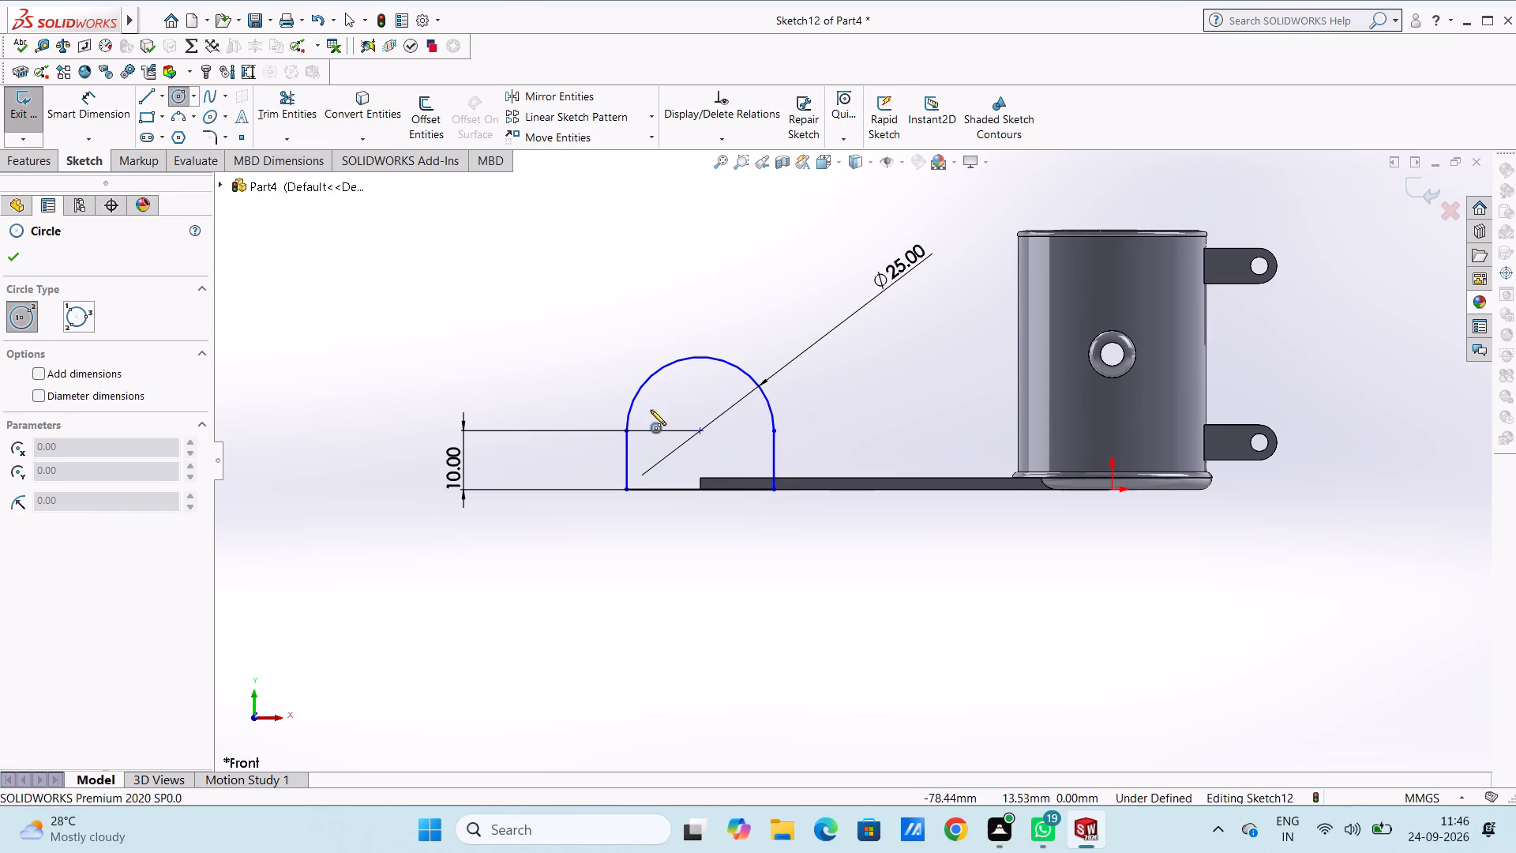
pyautogui.click(700, 432)
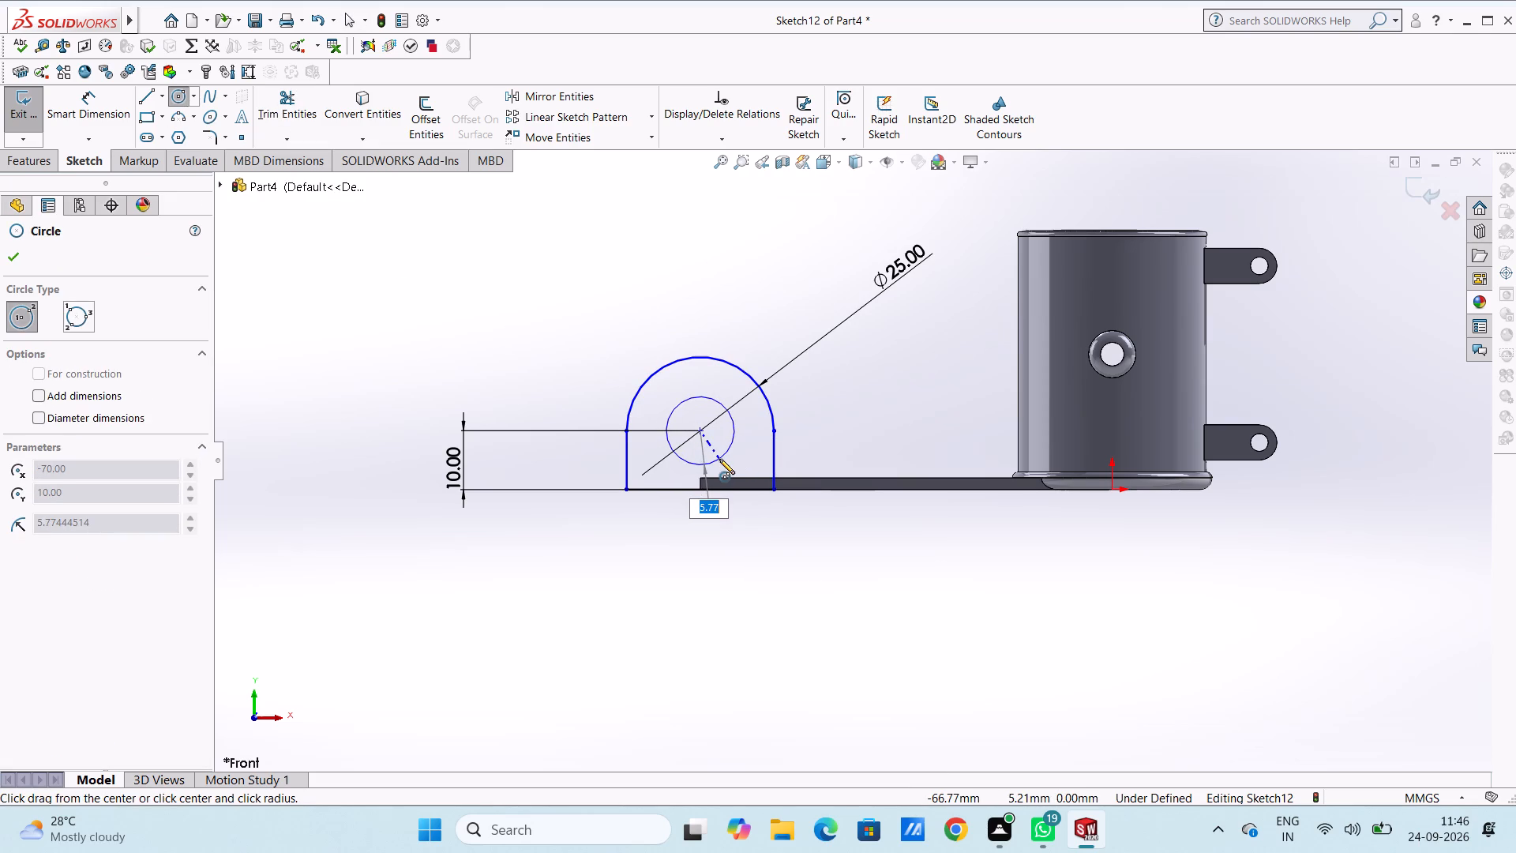
pyautogui.press('3')
pyautogui.press('Return')
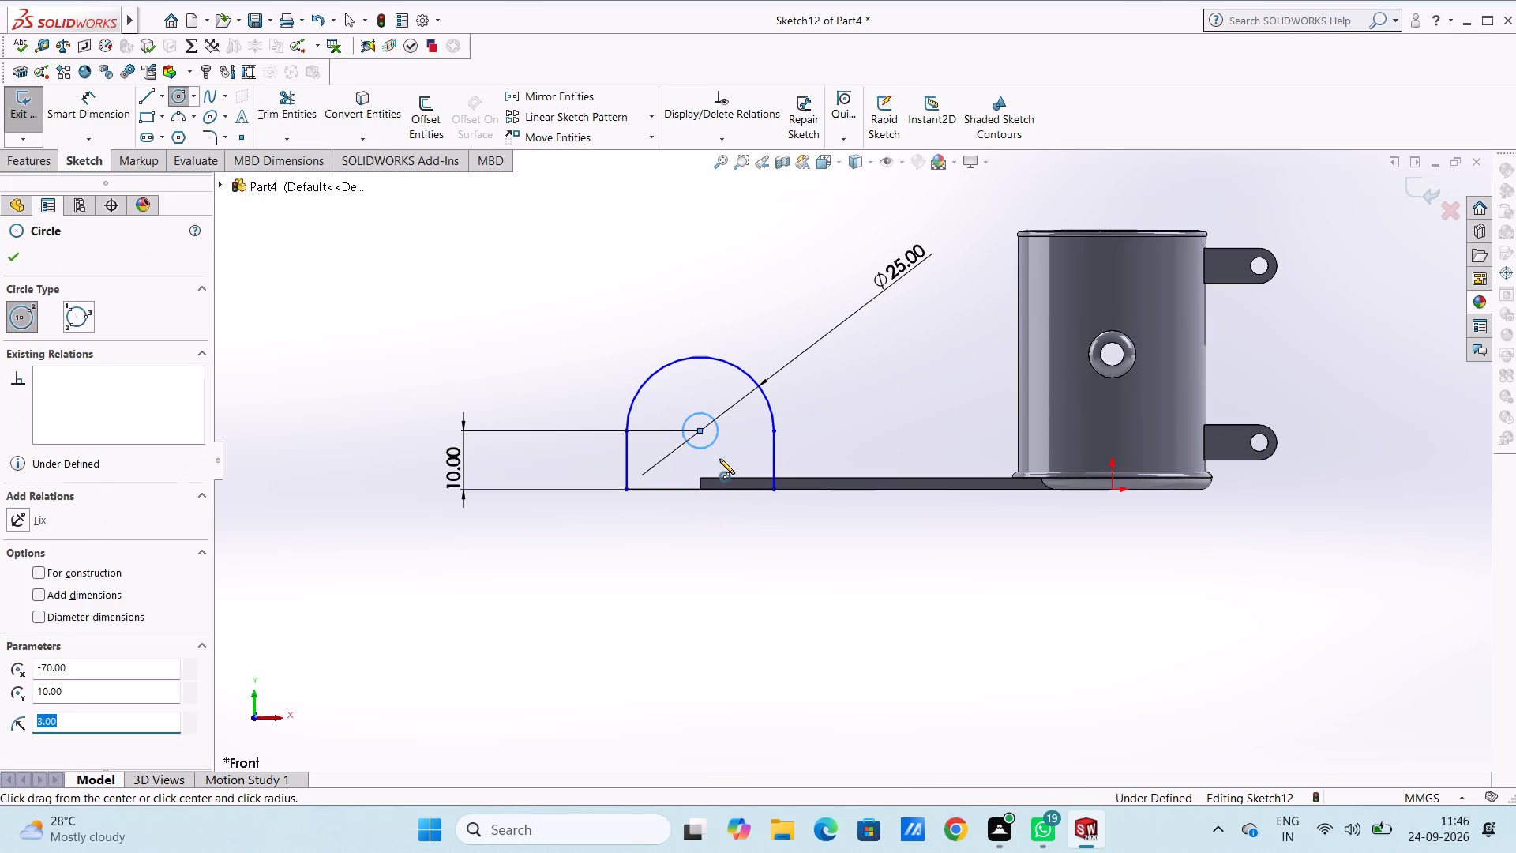
pyautogui.press('Escape')
pyautogui.press('Escape')
# Dimension the inner circle of the arched profile and set its diameter to 8 mm.
pyautogui.click(87, 115)
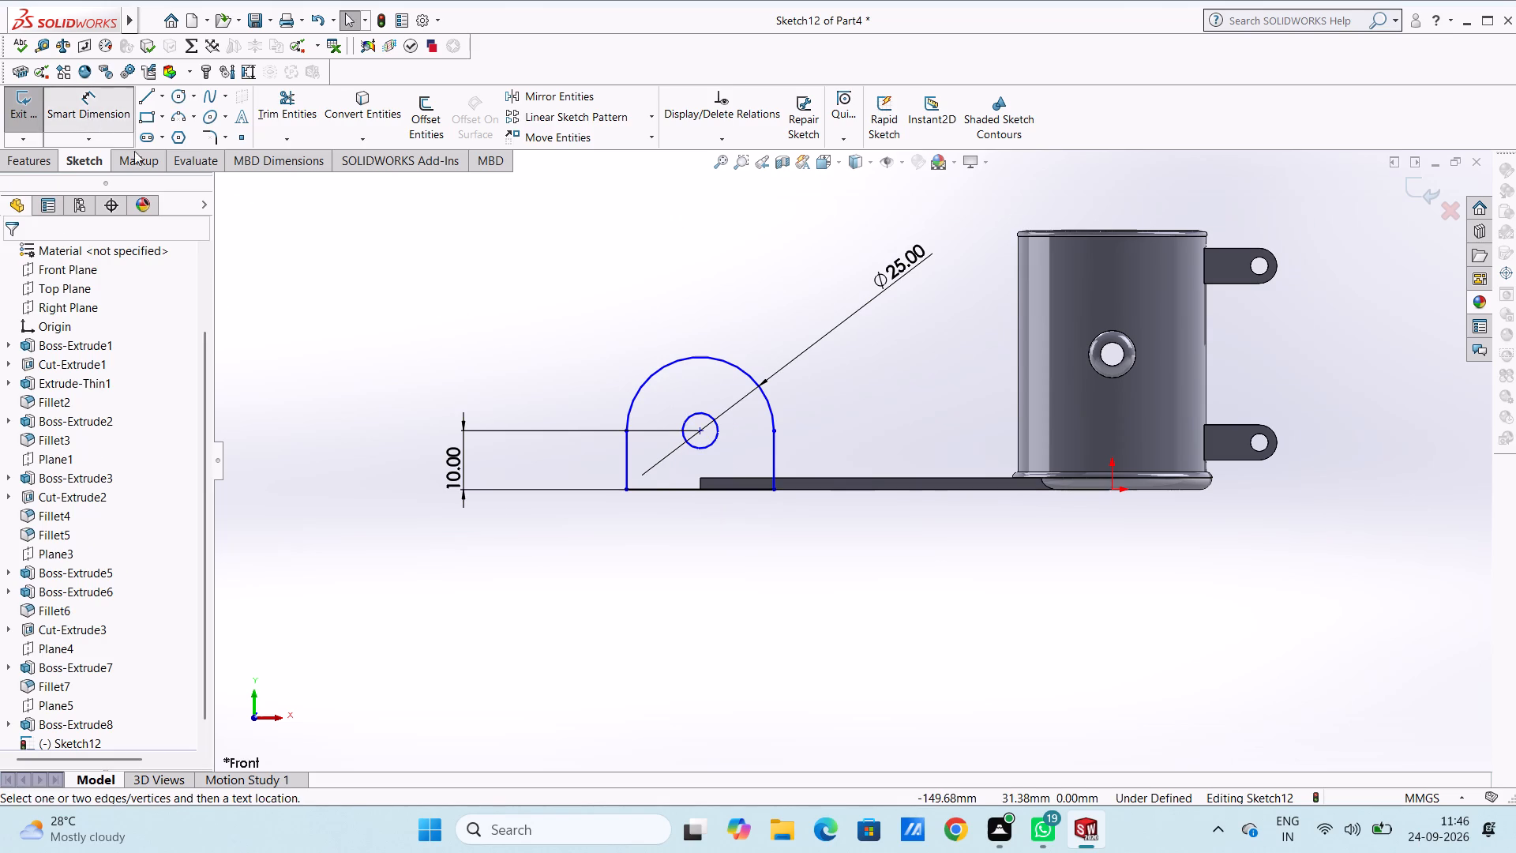
pyautogui.click(715, 441)
pyautogui.click(970, 636)
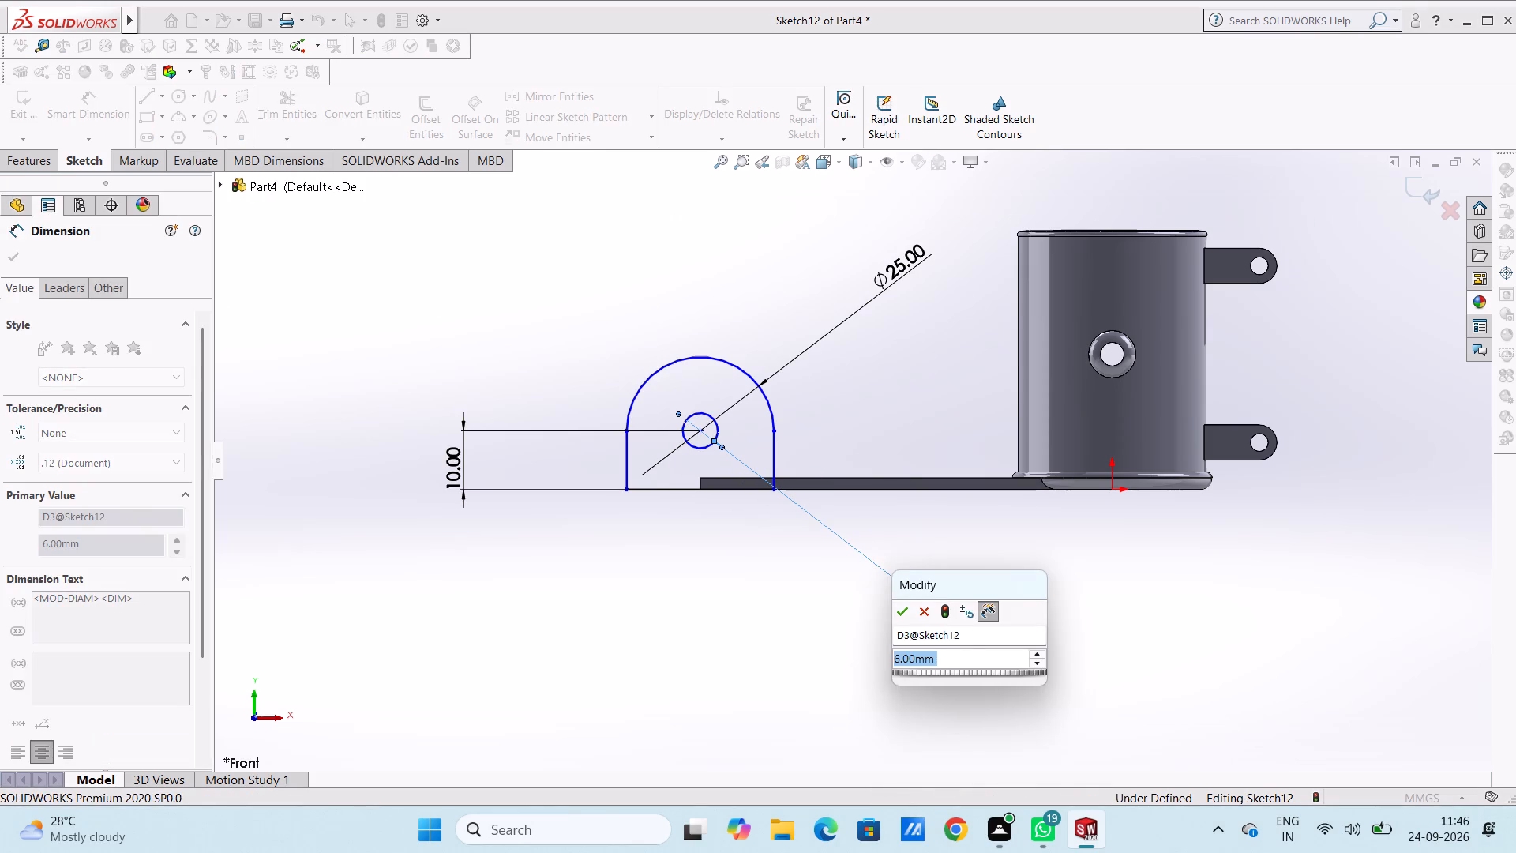
pyautogui.press('8')
pyautogui.press('Return')
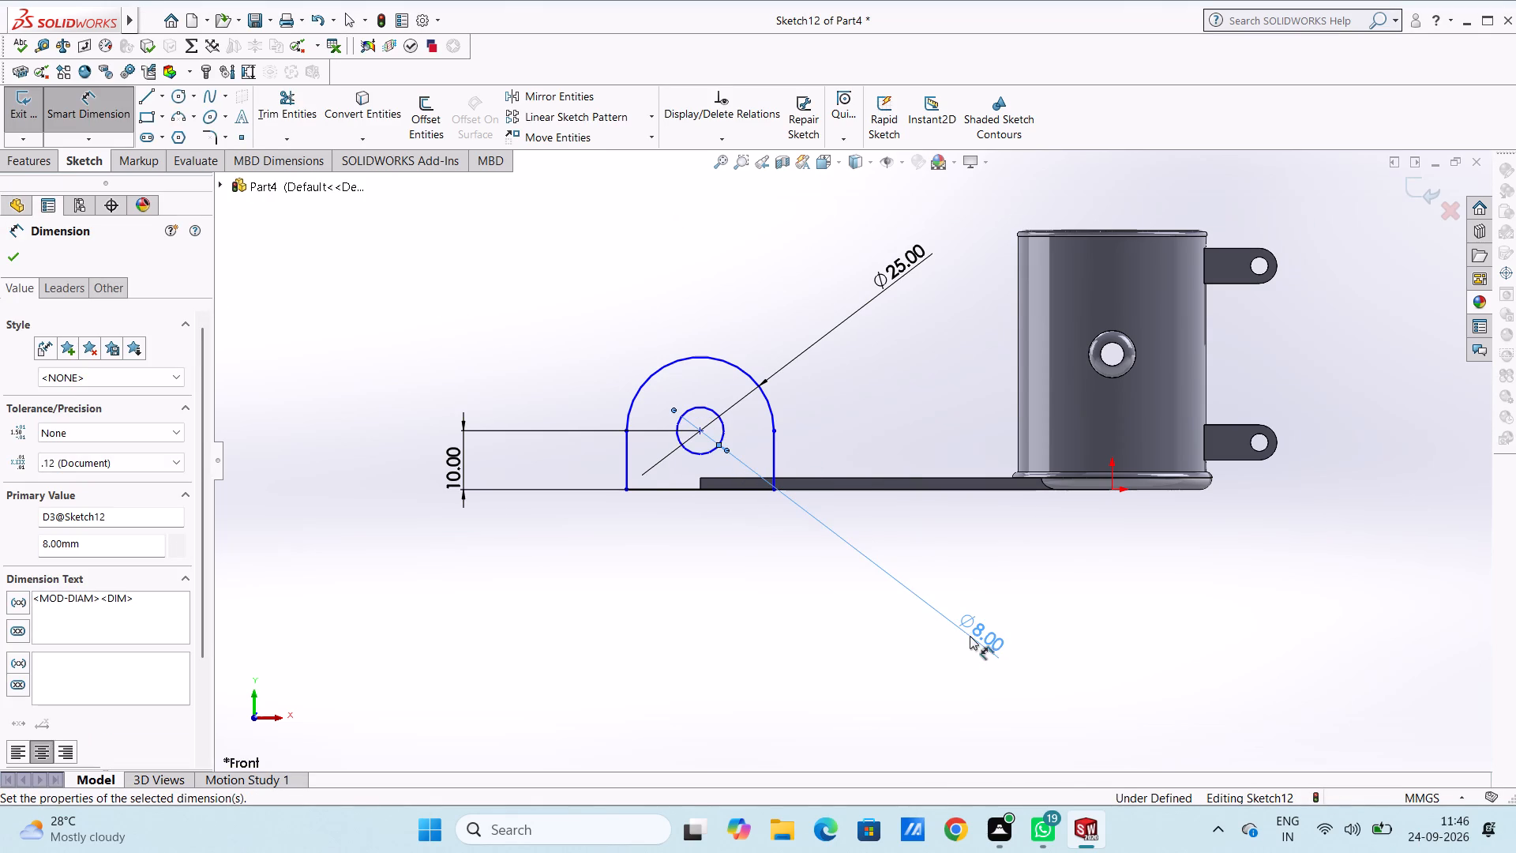
pyautogui.click(807, 626)
pyautogui.press('Escape')
pyautogui.press('Escape')
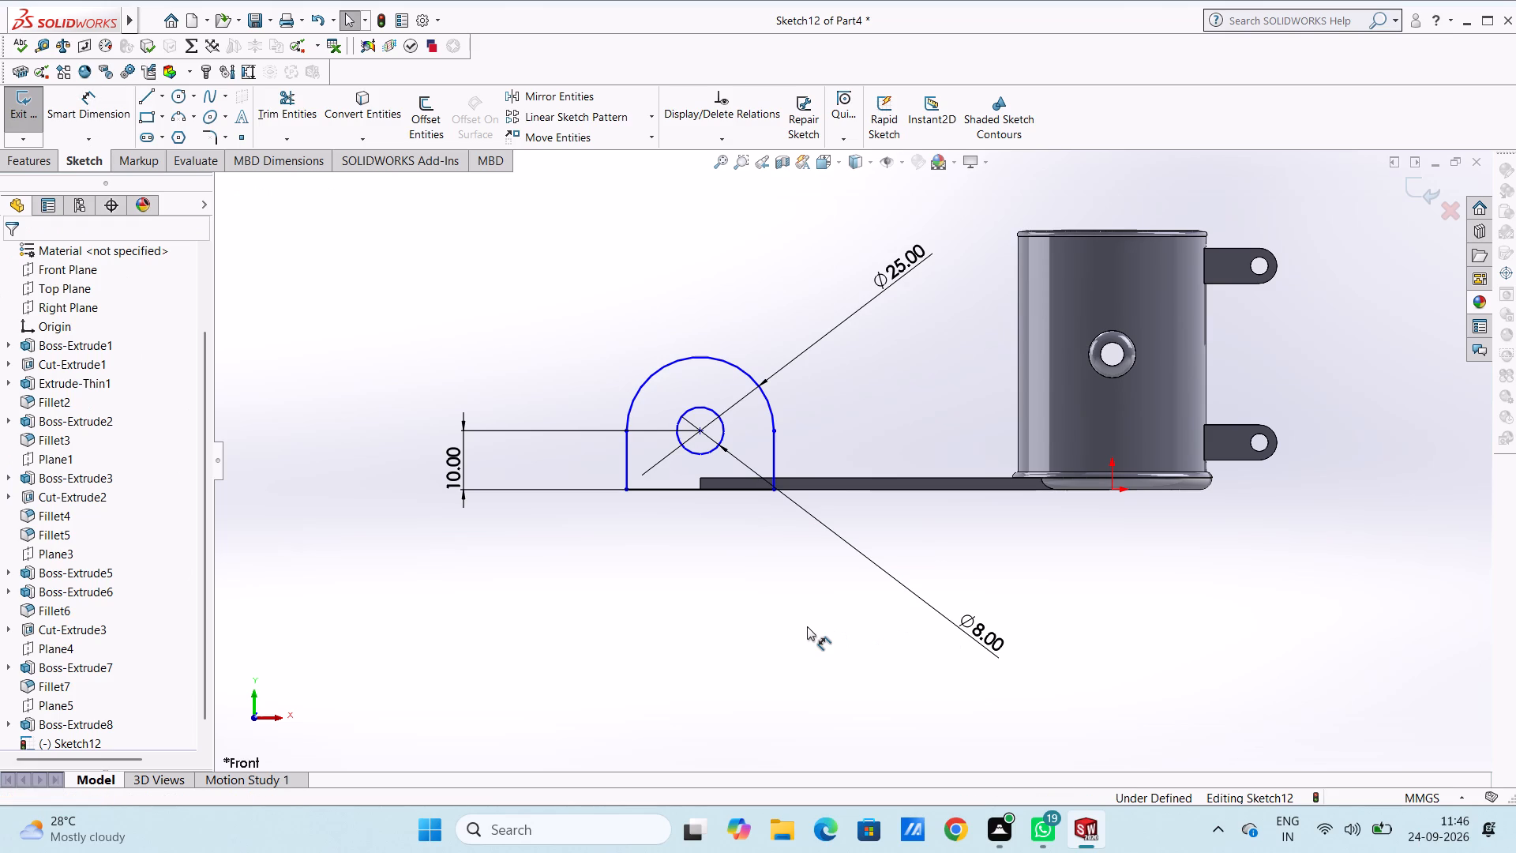
pyautogui.press('Escape')
# Dimension the horizontal distance between the arched profile's circle centre and the origin.
pyautogui.moveTo(882, 347); pyautogui.dragTo(870, 401, button='middle')
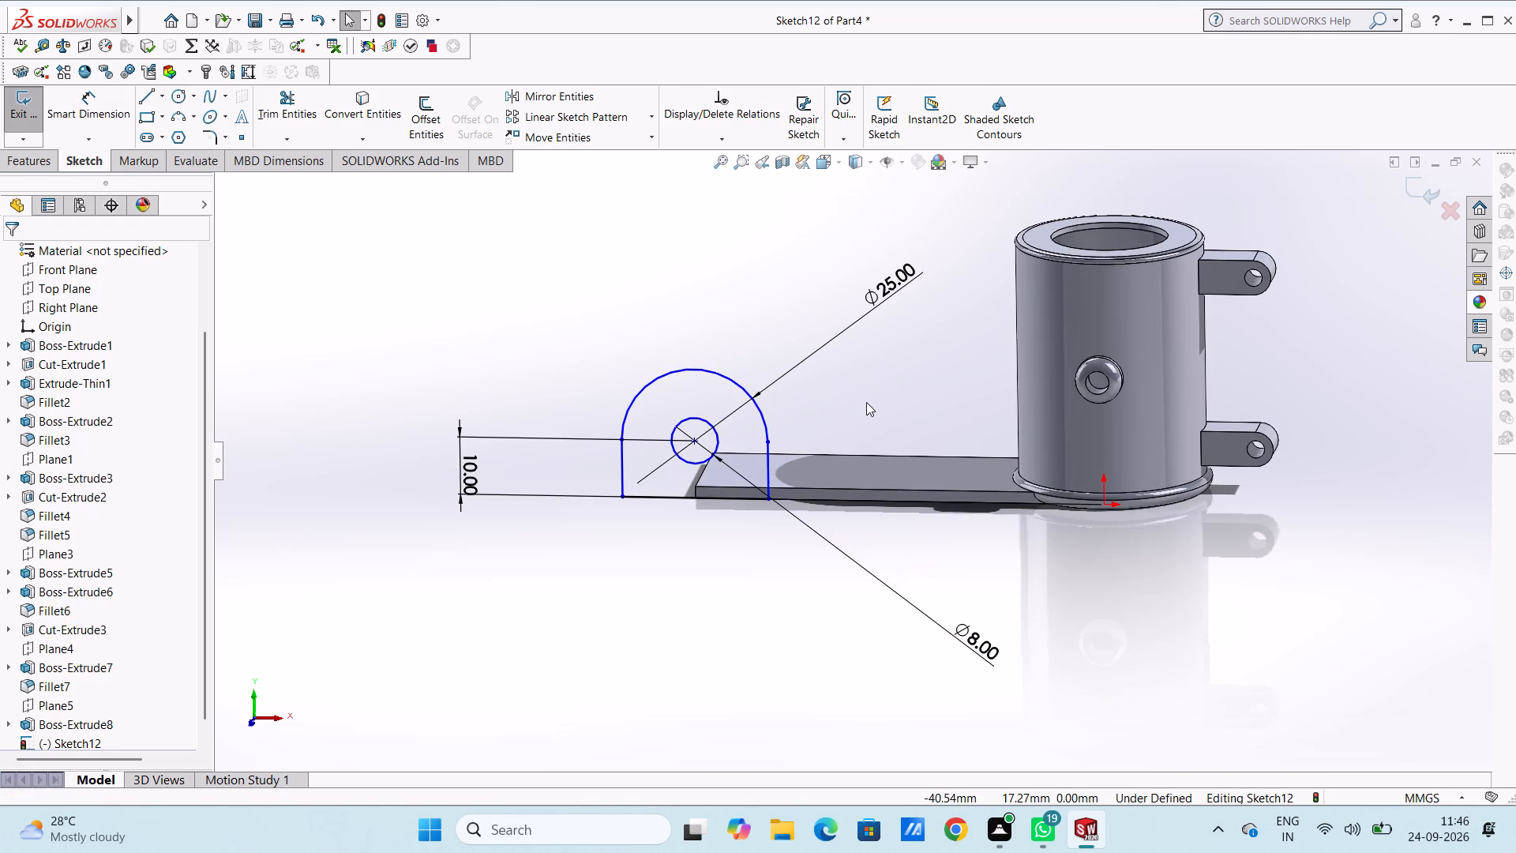
pyautogui.click(106, 127)
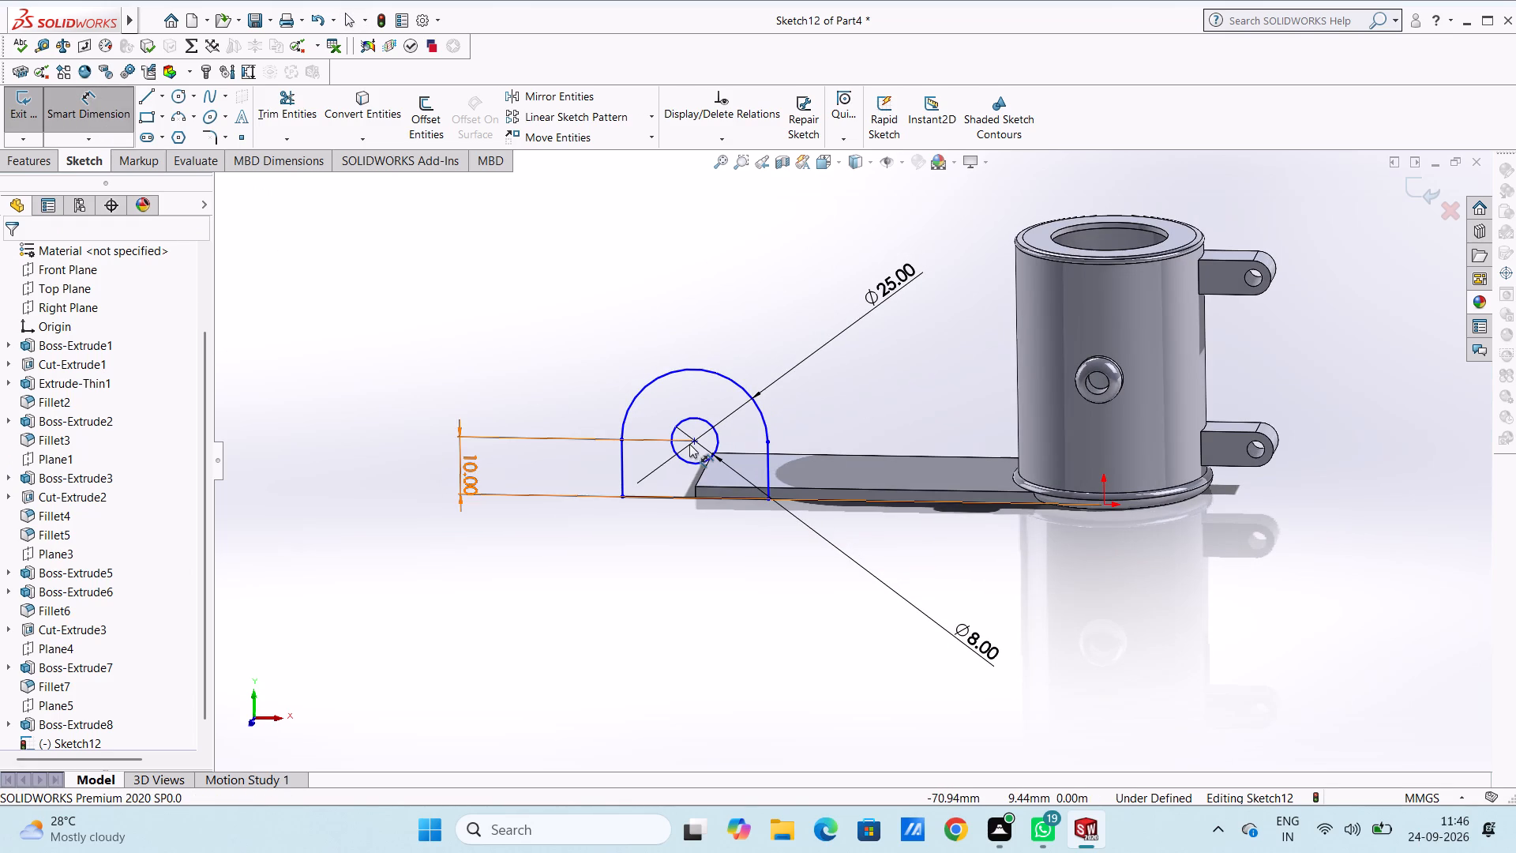
pyautogui.click(692, 440)
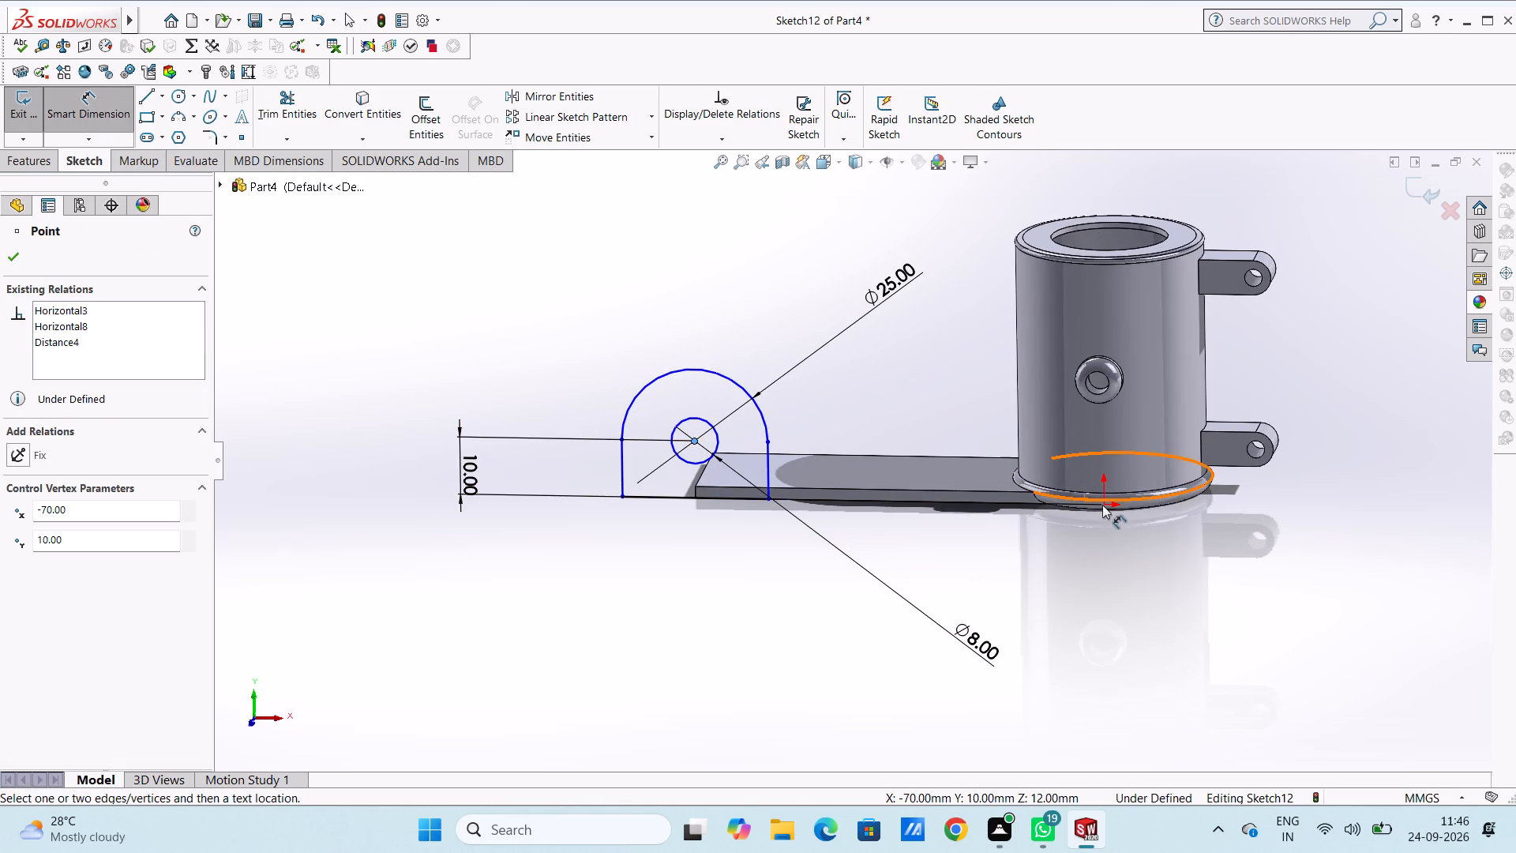
pyautogui.moveTo(1108, 524); pyautogui.dragTo(1108, 521, button='middle')
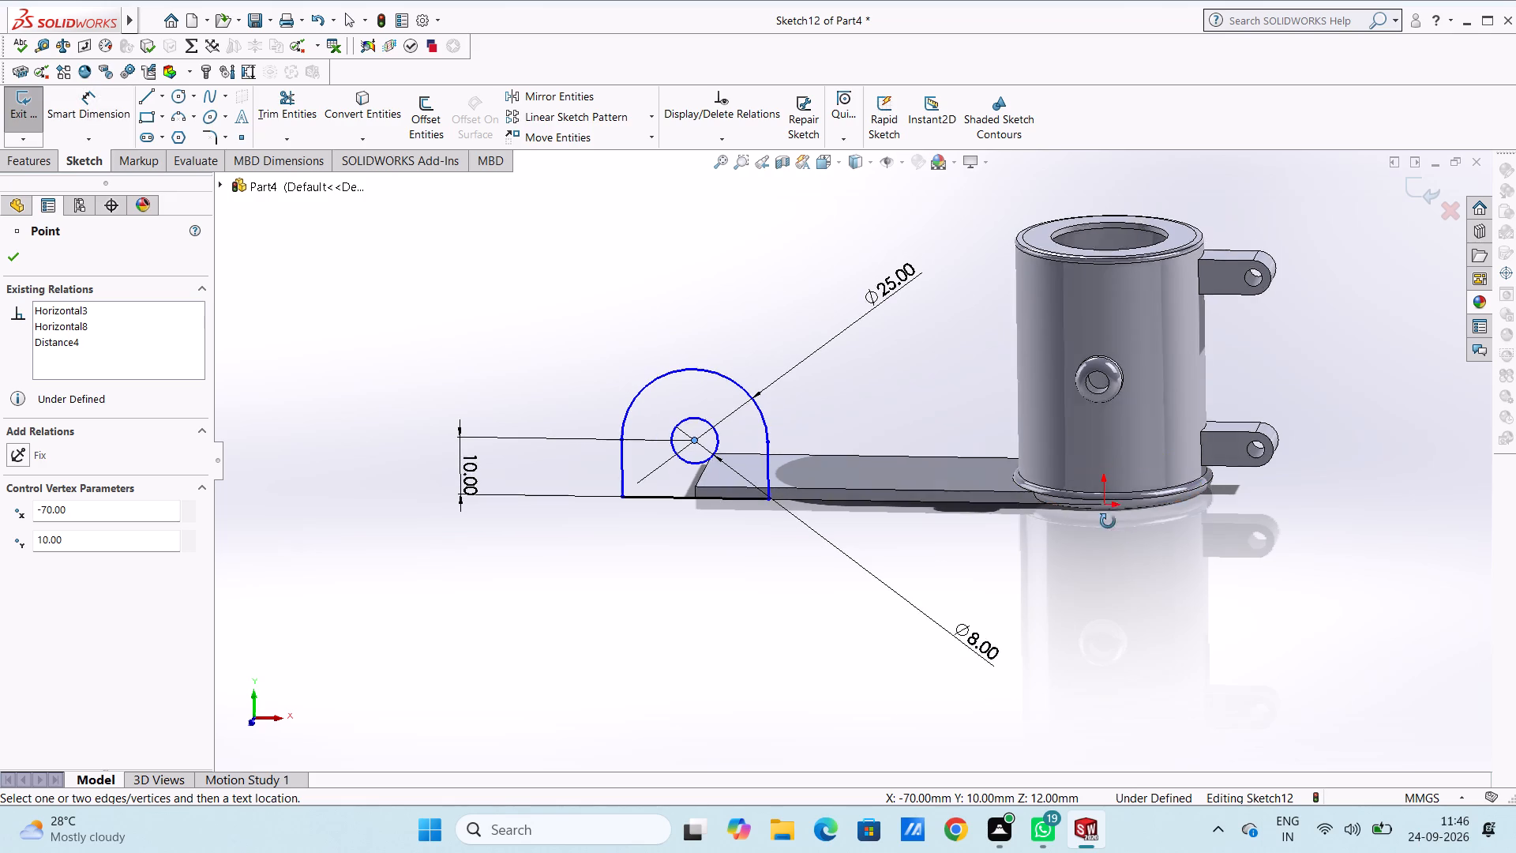
pyautogui.moveTo(1108, 521); pyautogui.dragTo(1128, 489, button='middle')
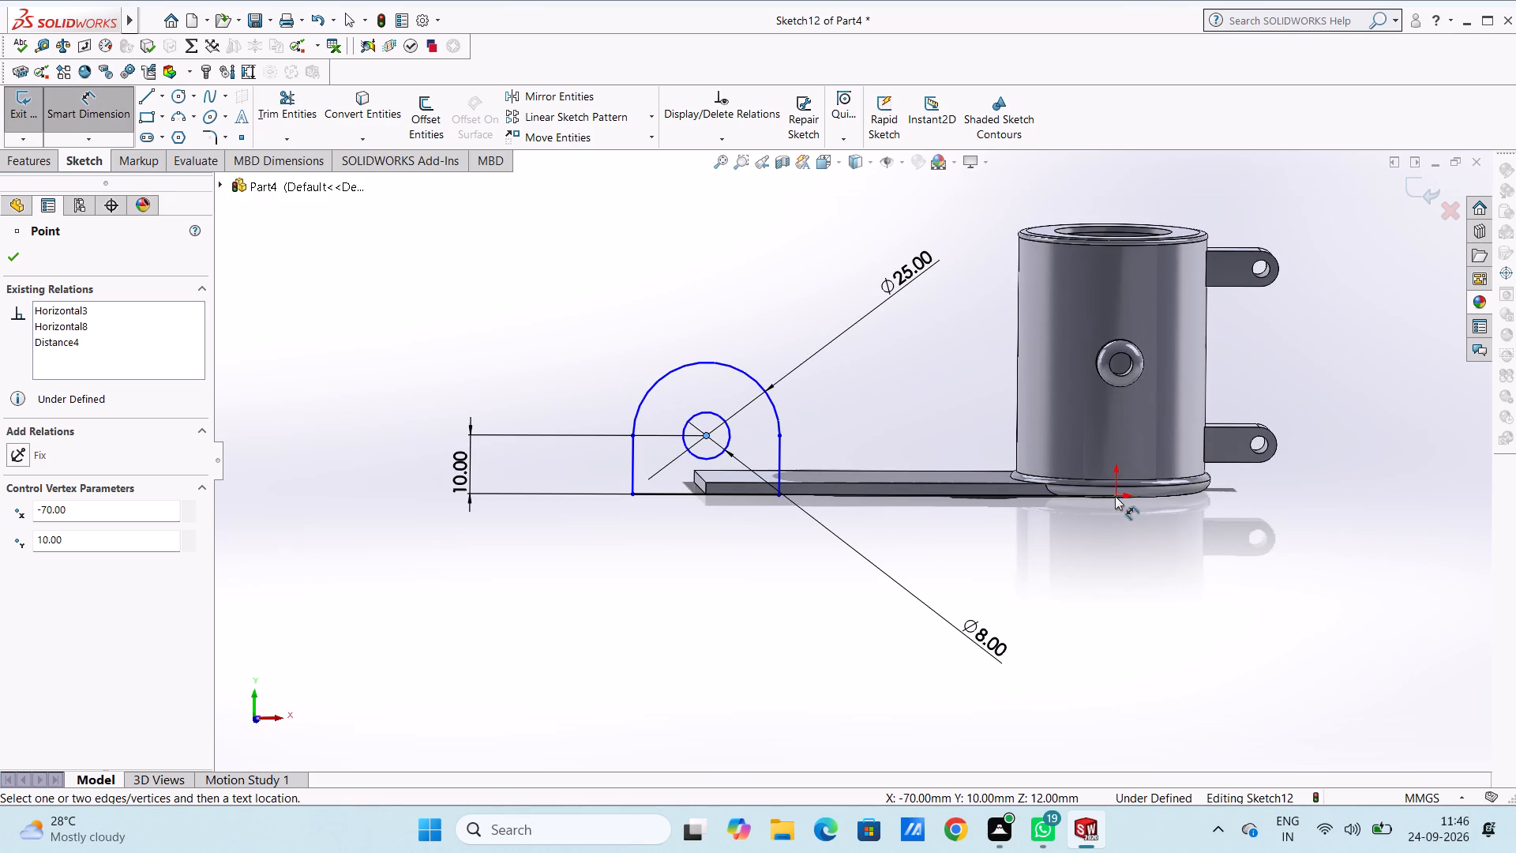
pyautogui.click(1112, 490)
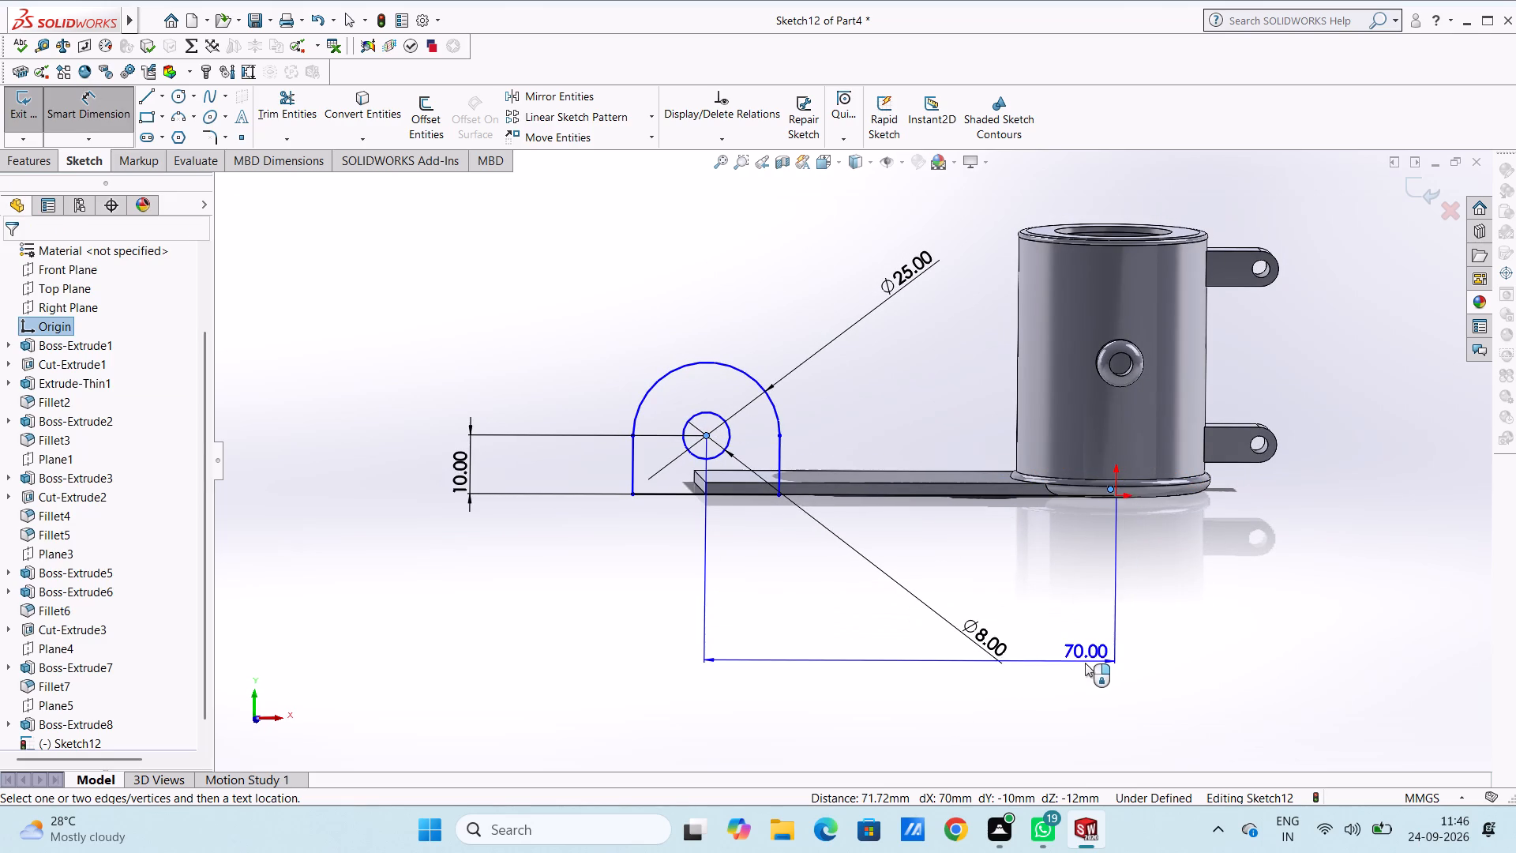
pyautogui.click(1085, 663)
pyautogui.click(1016, 631)
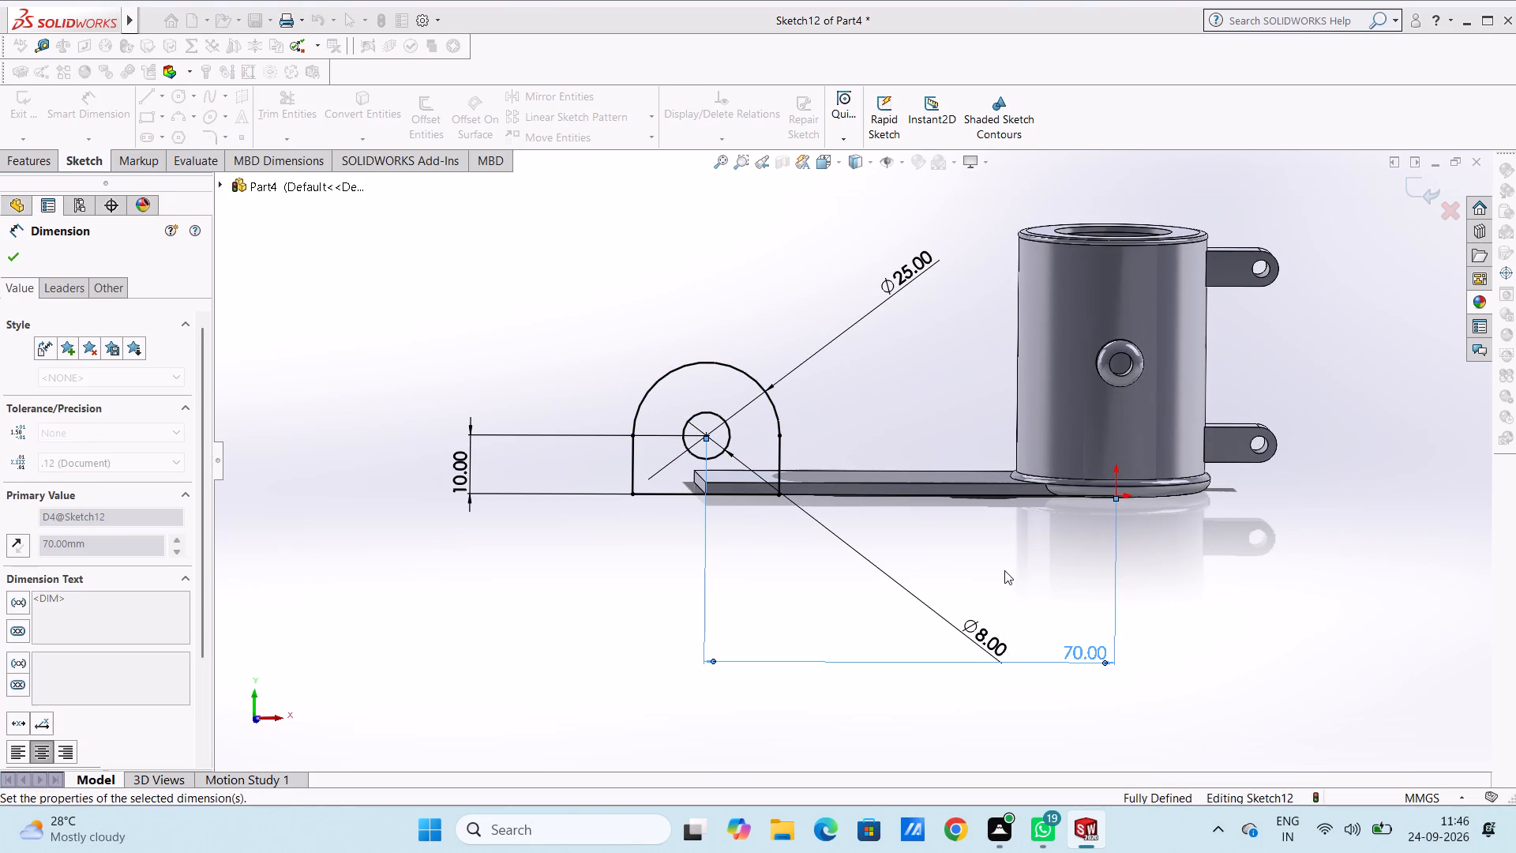
pyautogui.click(1004, 570)
# Extrude the arched profile with its hole 24 mm as a blind boss, reversed to run across the base plate's width.
pyautogui.scroll(1, 1013, 564)
pyautogui.moveTo(1013, 564); pyautogui.dragTo(966, 599, button='middle')
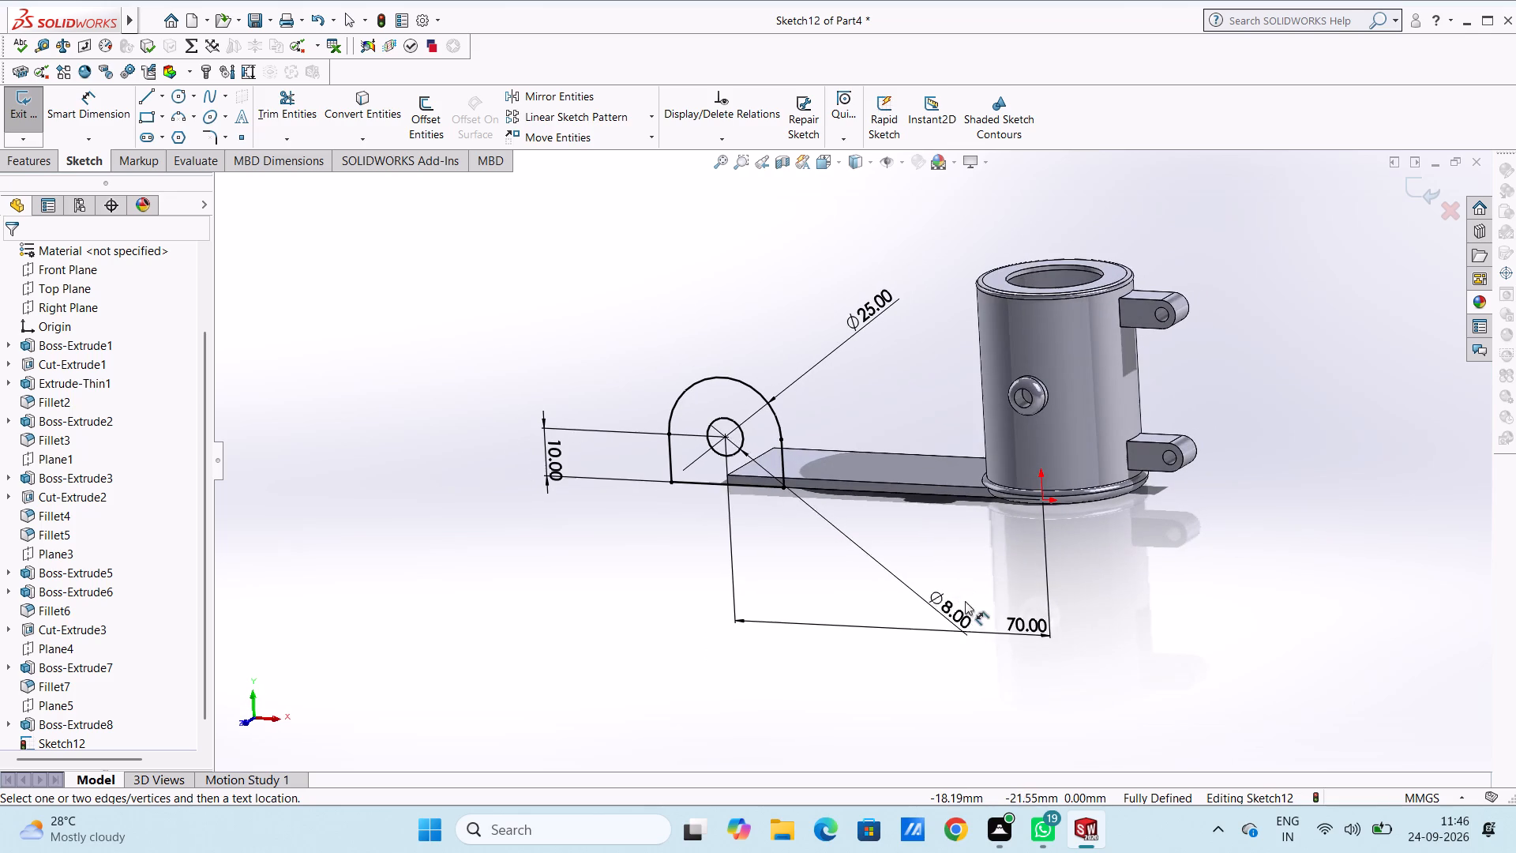
pyautogui.click(35, 168)
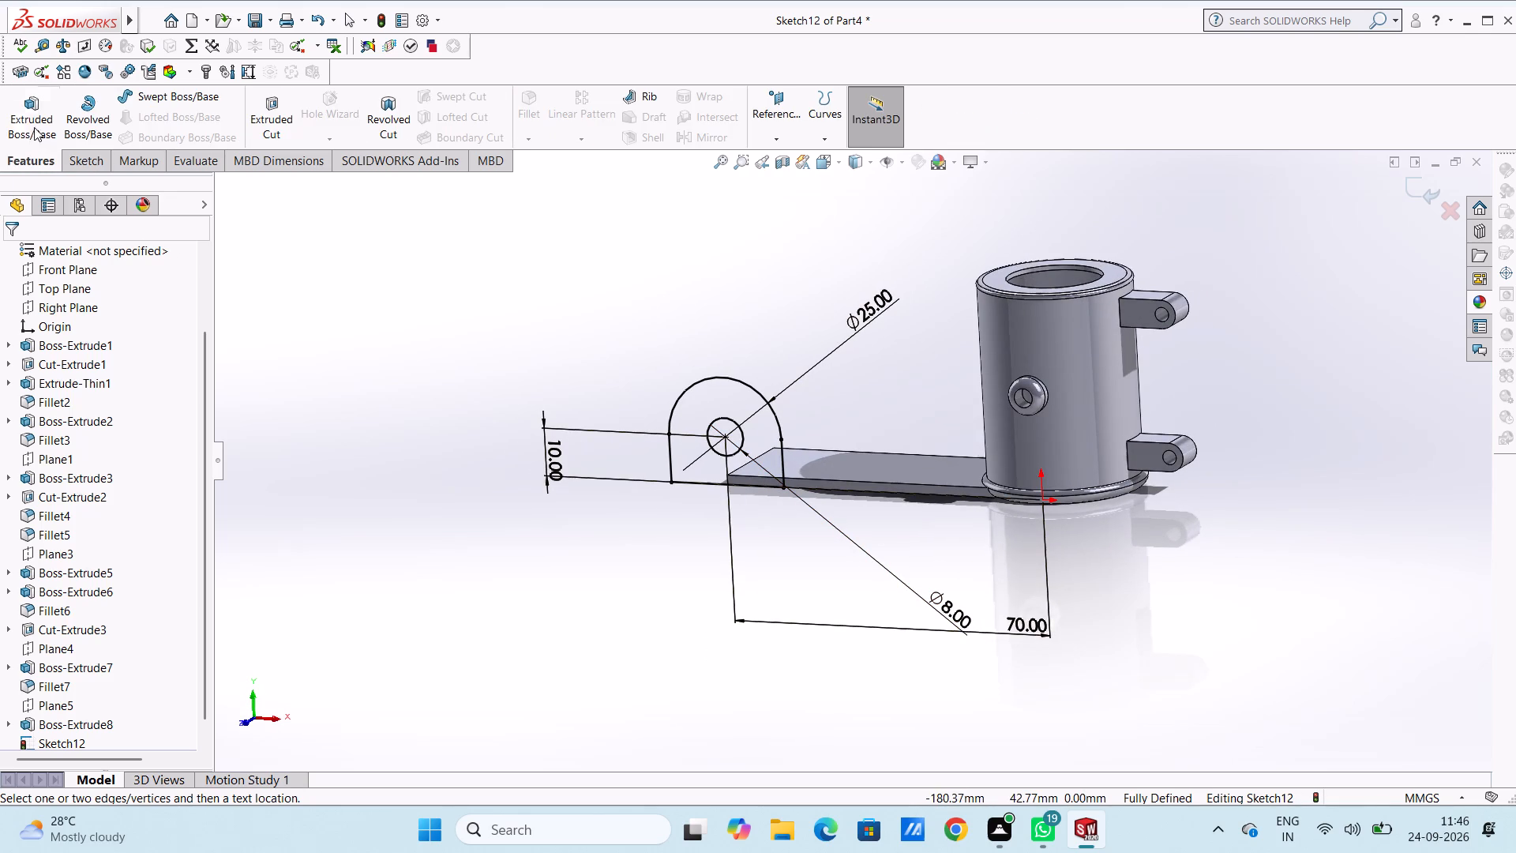
pyautogui.click(36, 116)
pyautogui.moveTo(638, 278); pyautogui.dragTo(643, 289, button='middle')
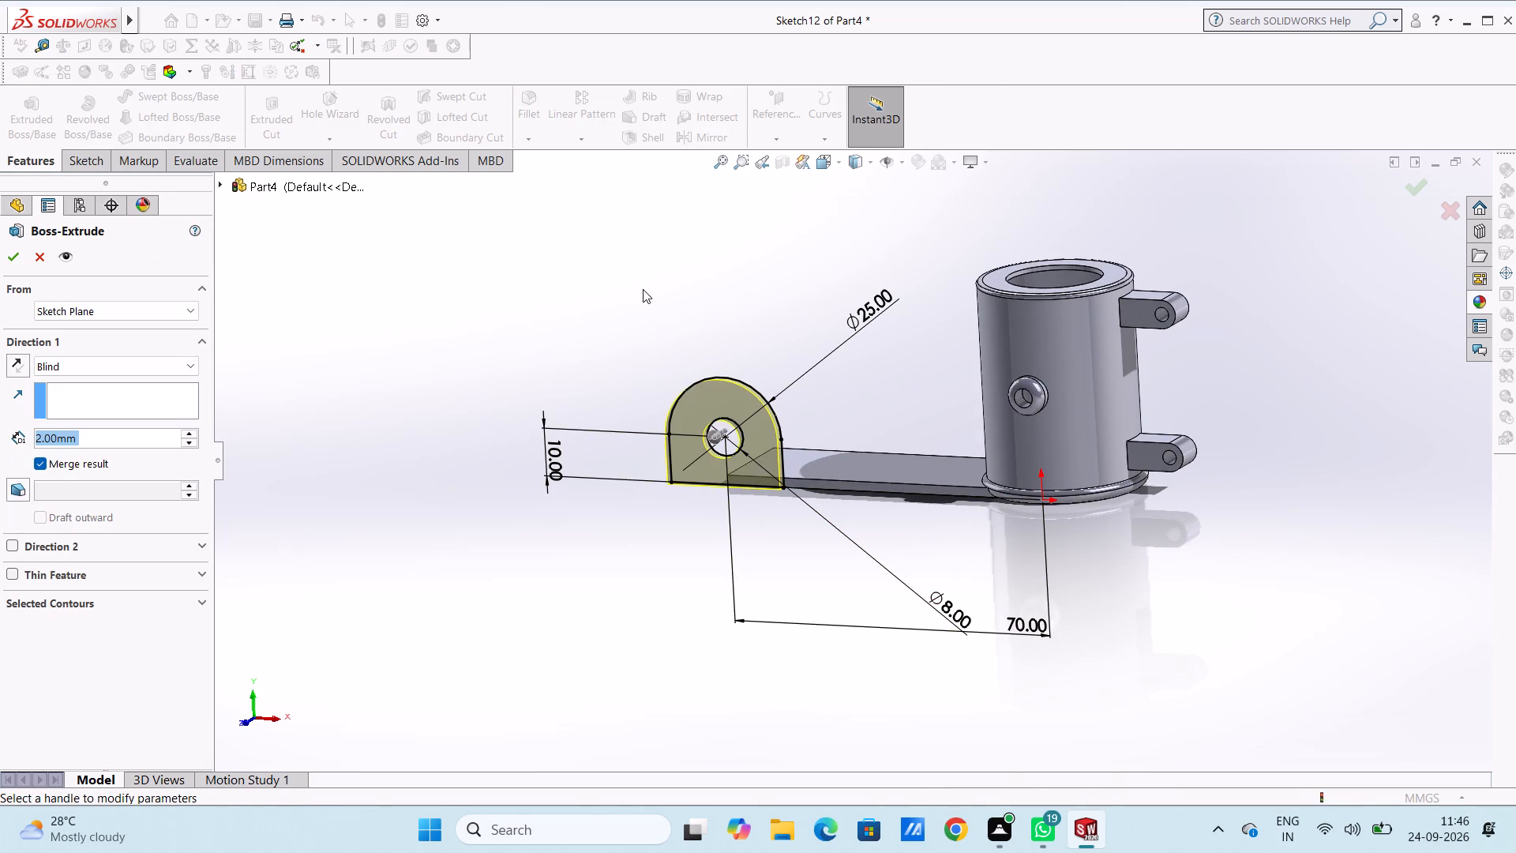
pyautogui.moveTo(643, 289); pyautogui.dragTo(652, 420, button='middle')
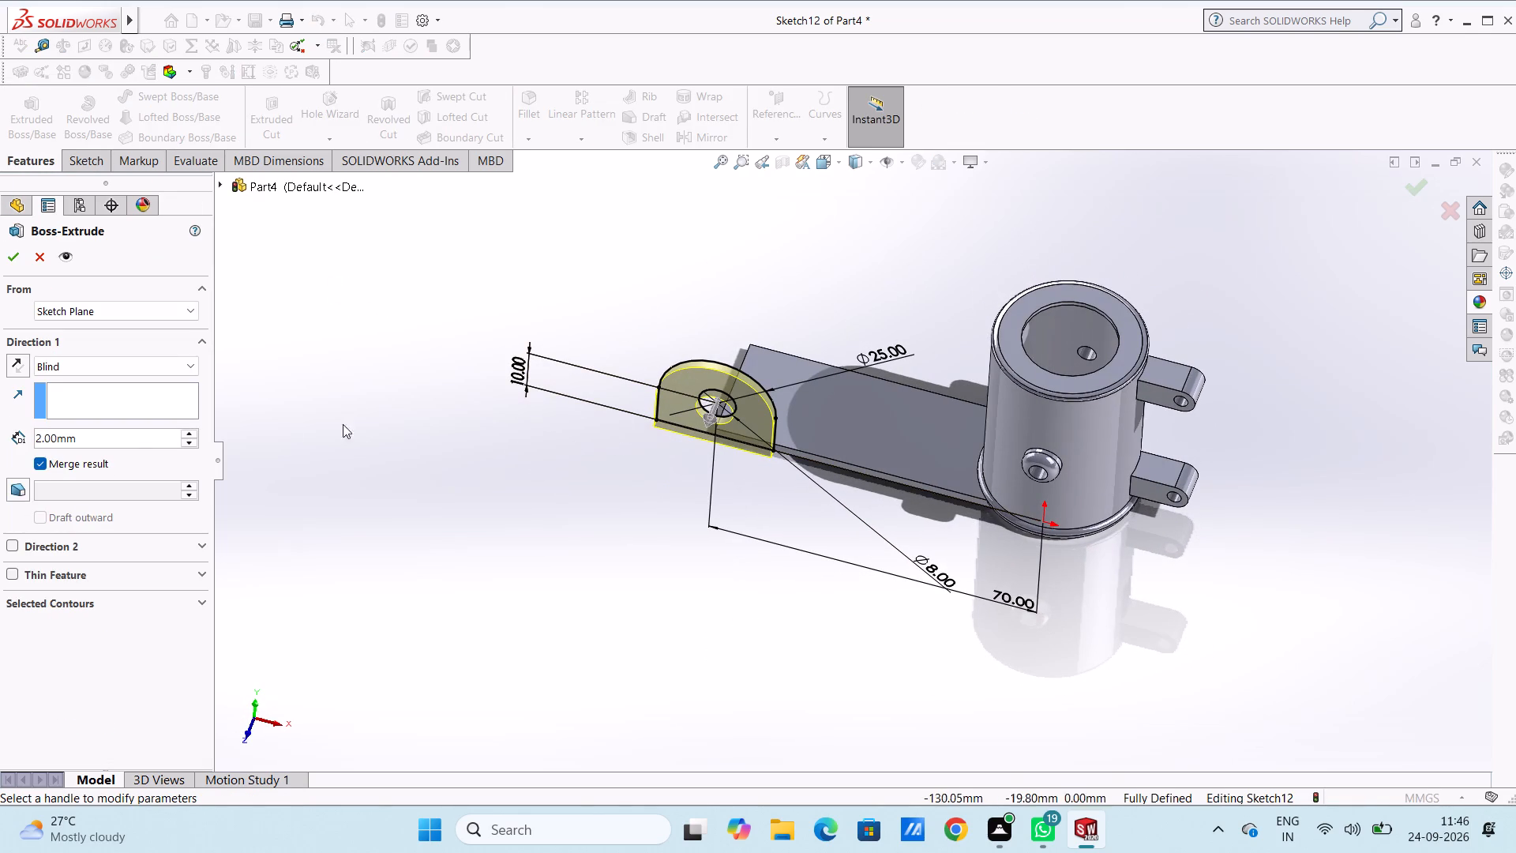
pyautogui.doubleClick(125, 439)
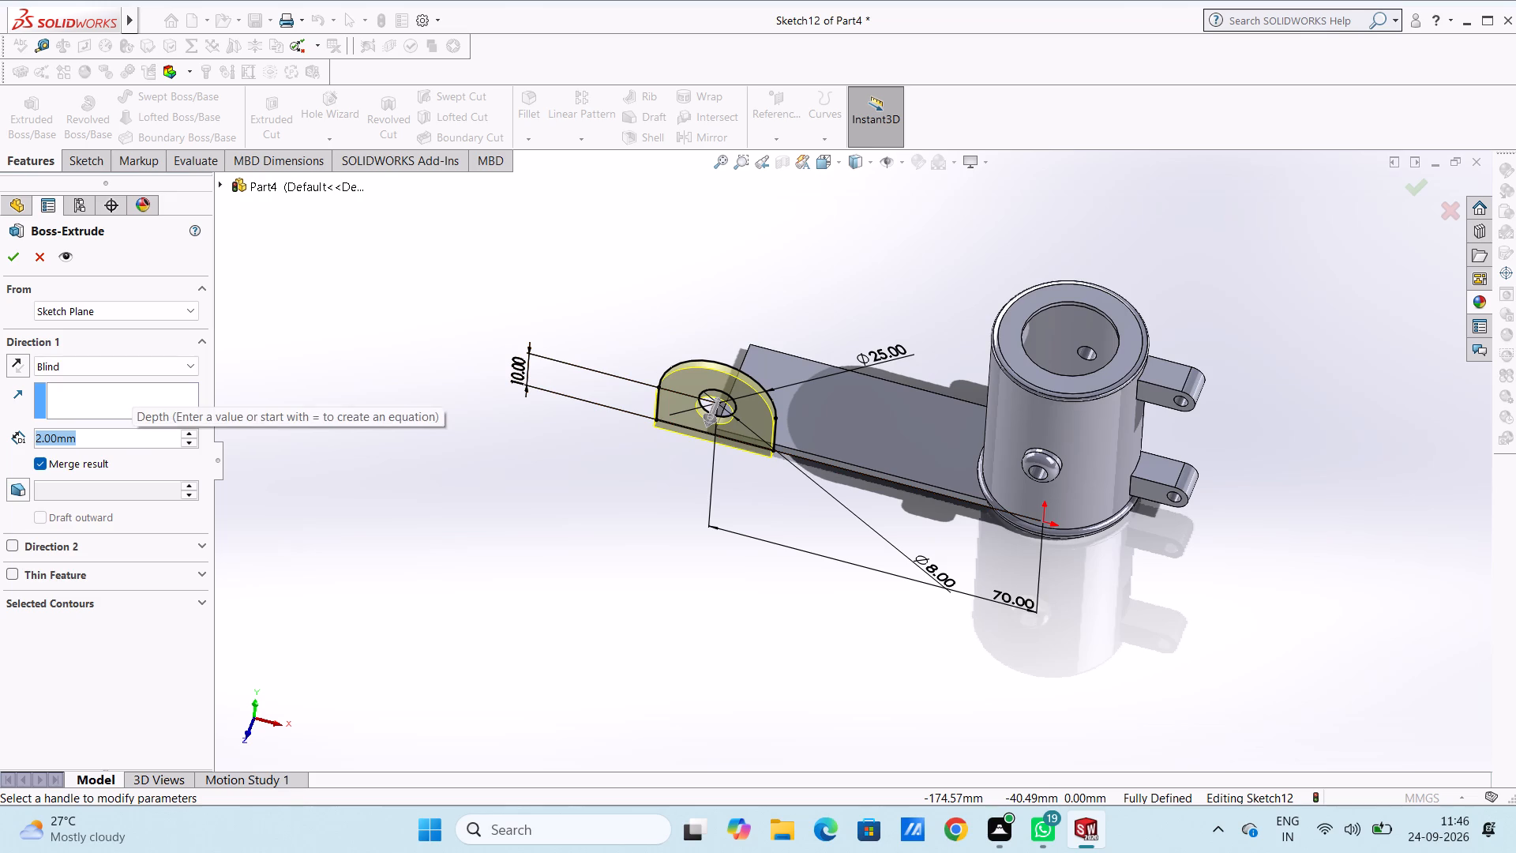
pyautogui.write('28')
pyautogui.press('BackSpace')
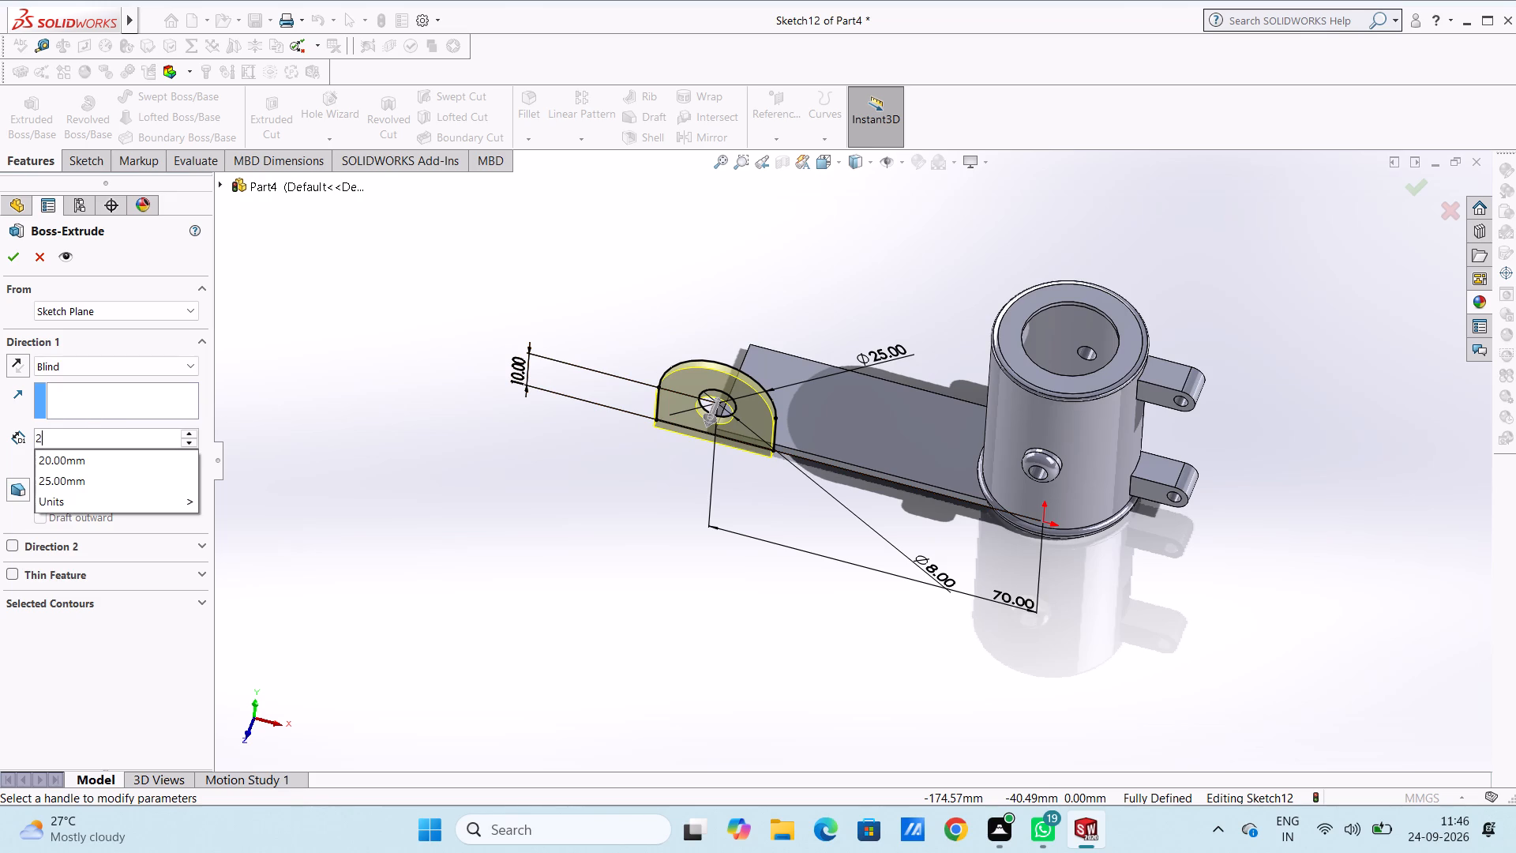
pyautogui.press('4')
pyautogui.press('Return')
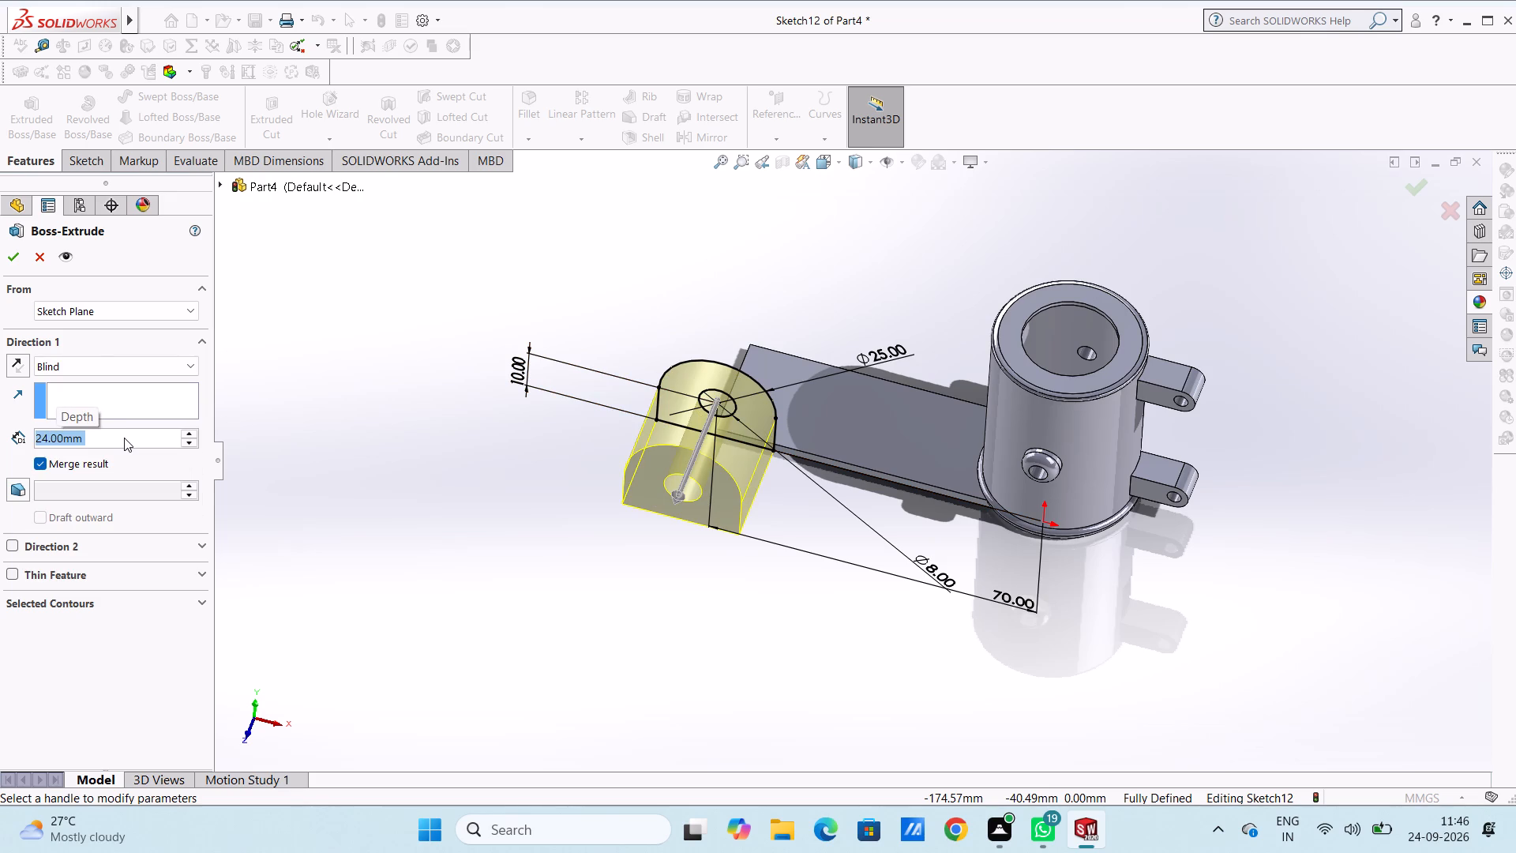
pyautogui.click(18, 366)
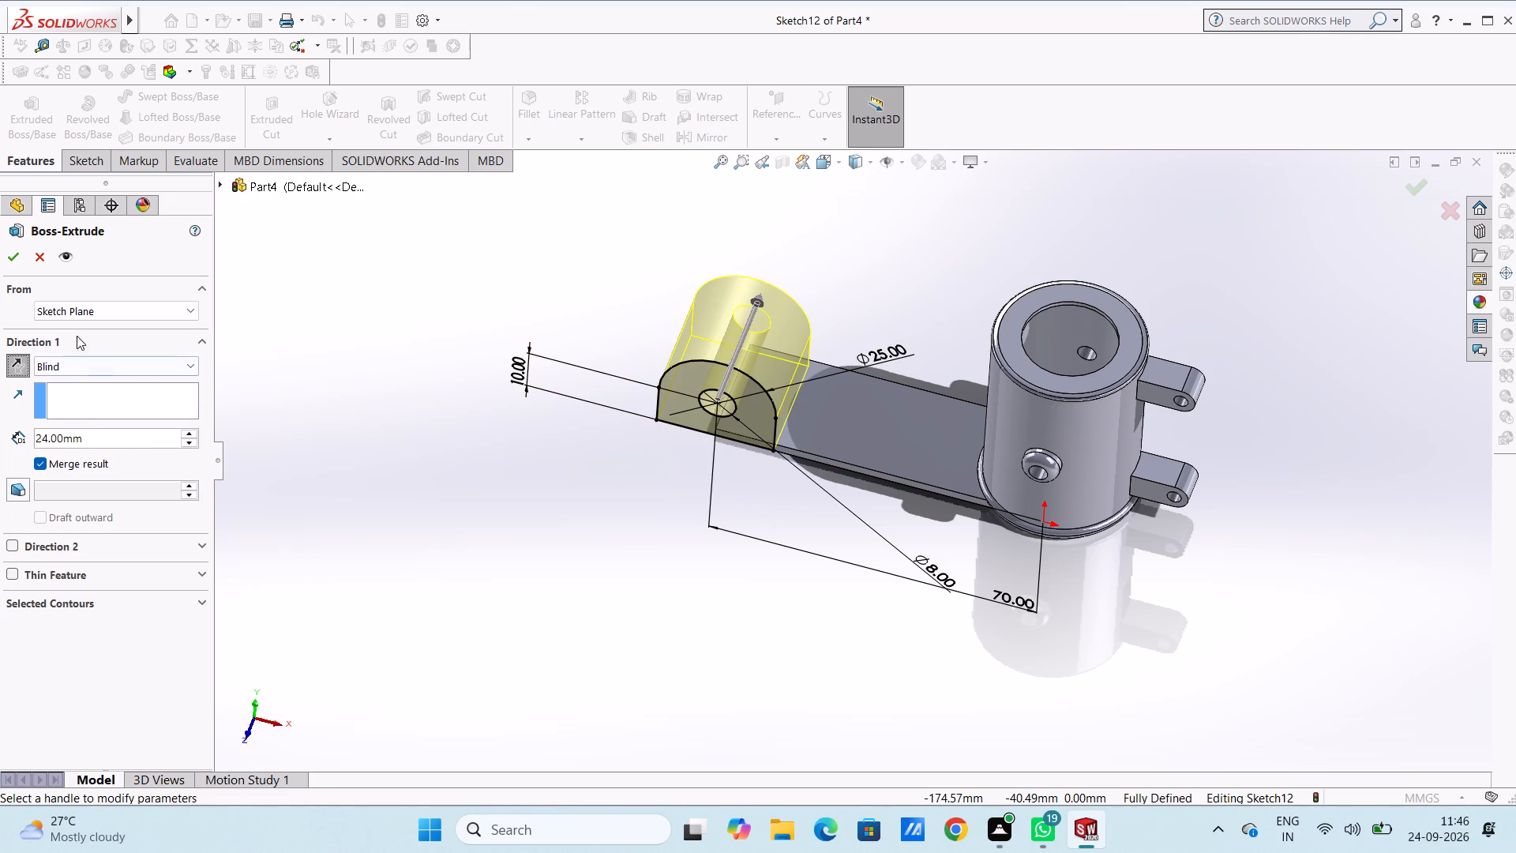
pyautogui.moveTo(550, 297); pyautogui.dragTo(544, 452, button='middle')
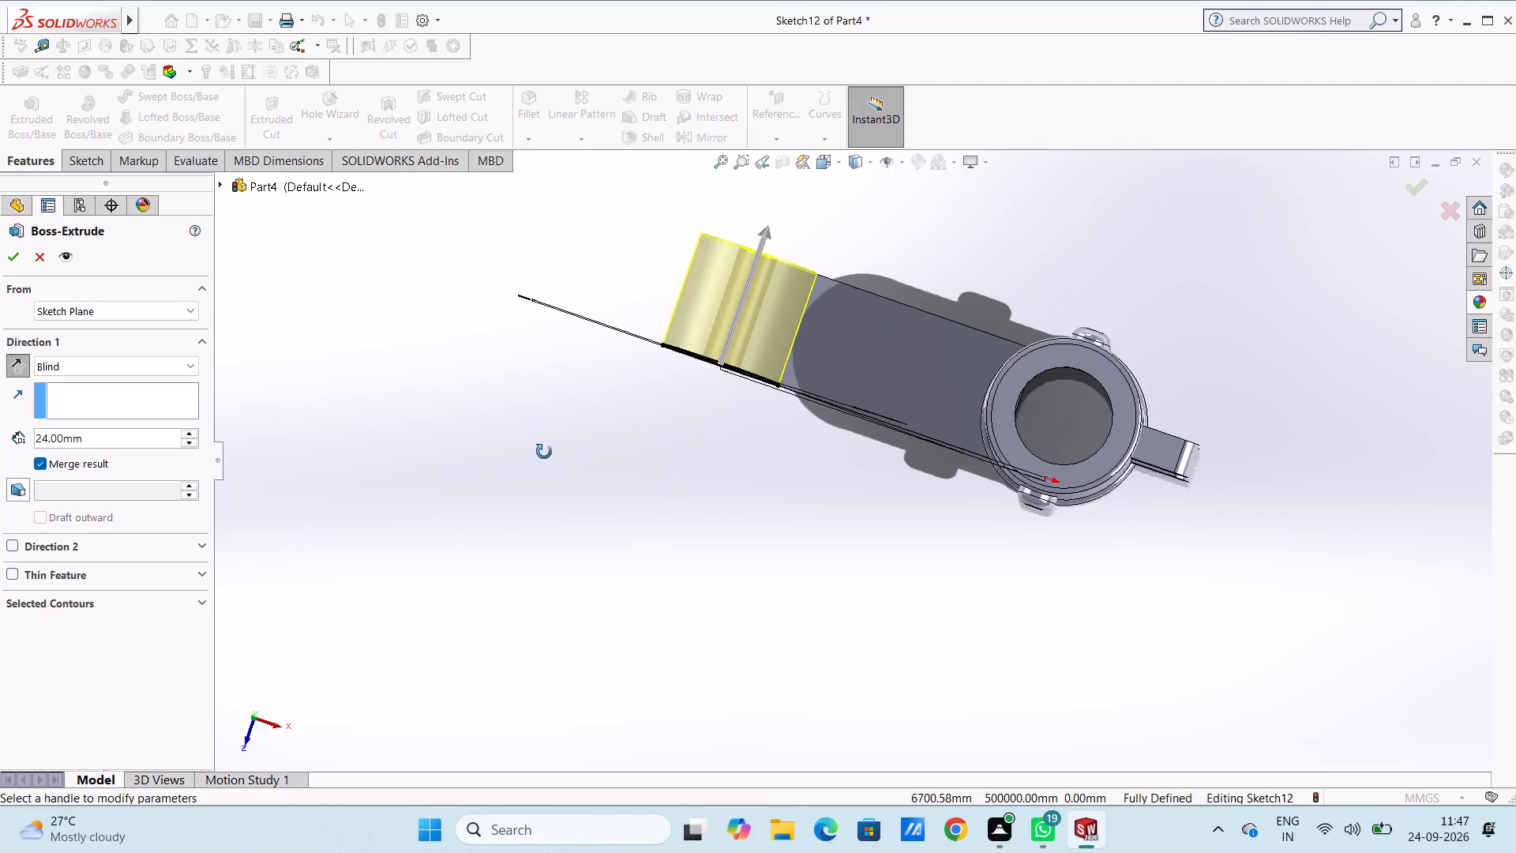
pyautogui.moveTo(544, 452); pyautogui.dragTo(546, 460, button='middle')
pyautogui.click(17, 261)
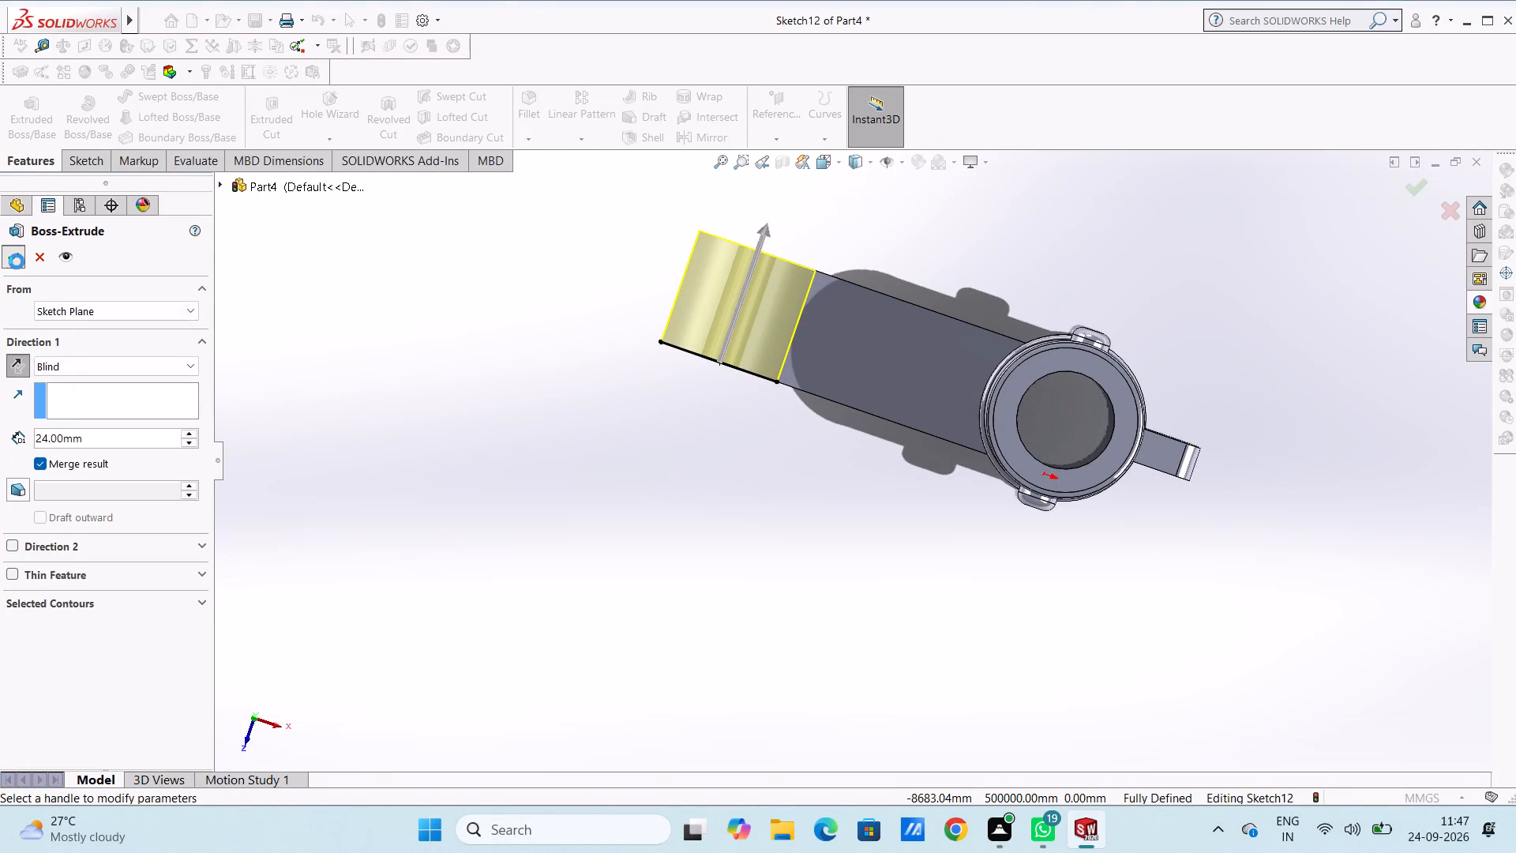
pyautogui.moveTo(635, 436); pyautogui.dragTo(668, 315, button='middle')
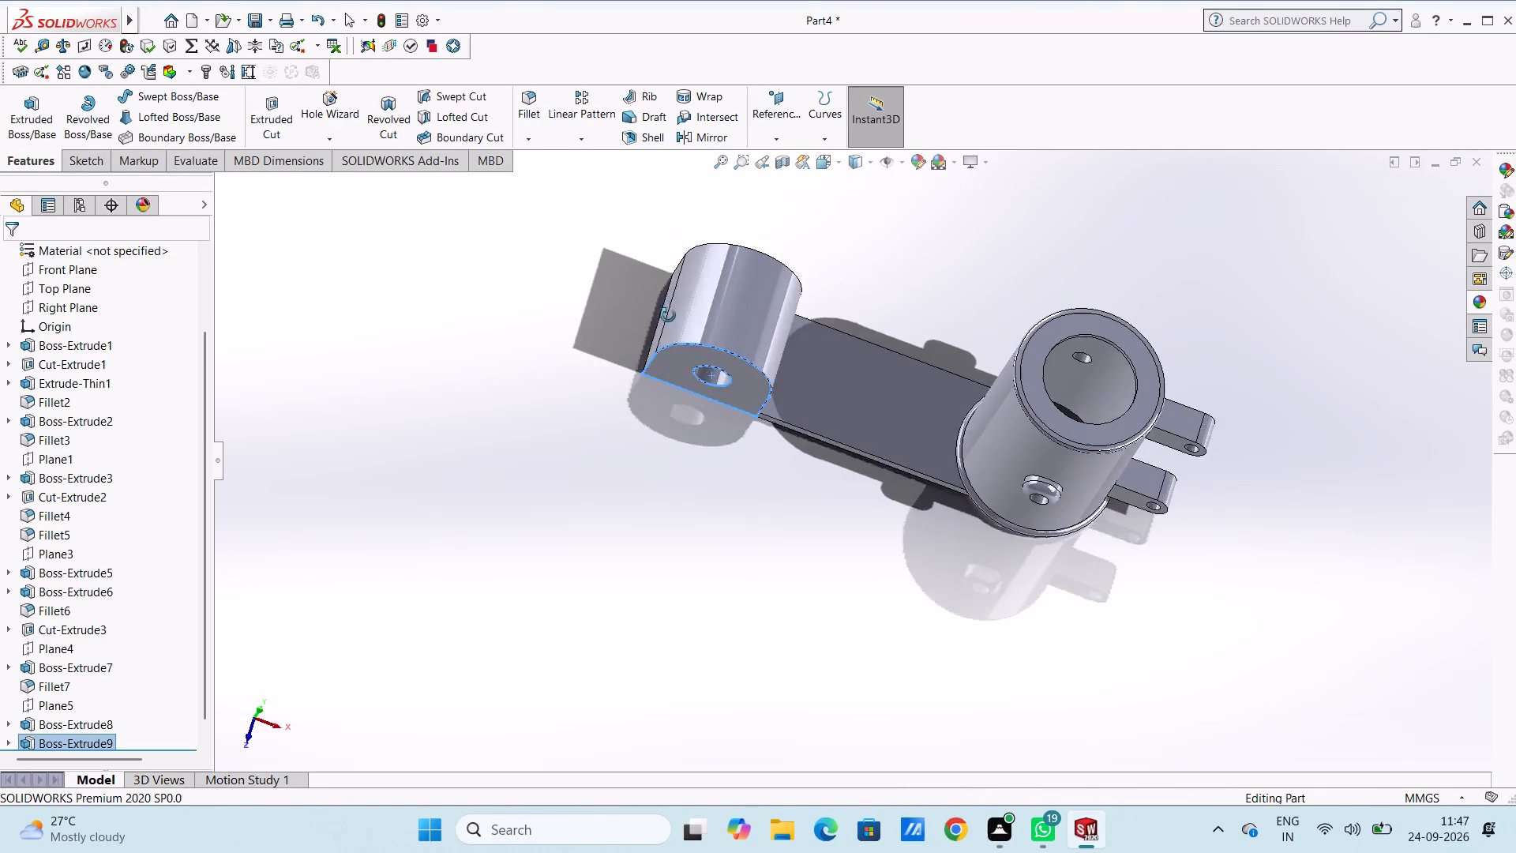
pyautogui.moveTo(668, 315); pyautogui.dragTo(682, 285, button='middle')
pyautogui.press('Escape')
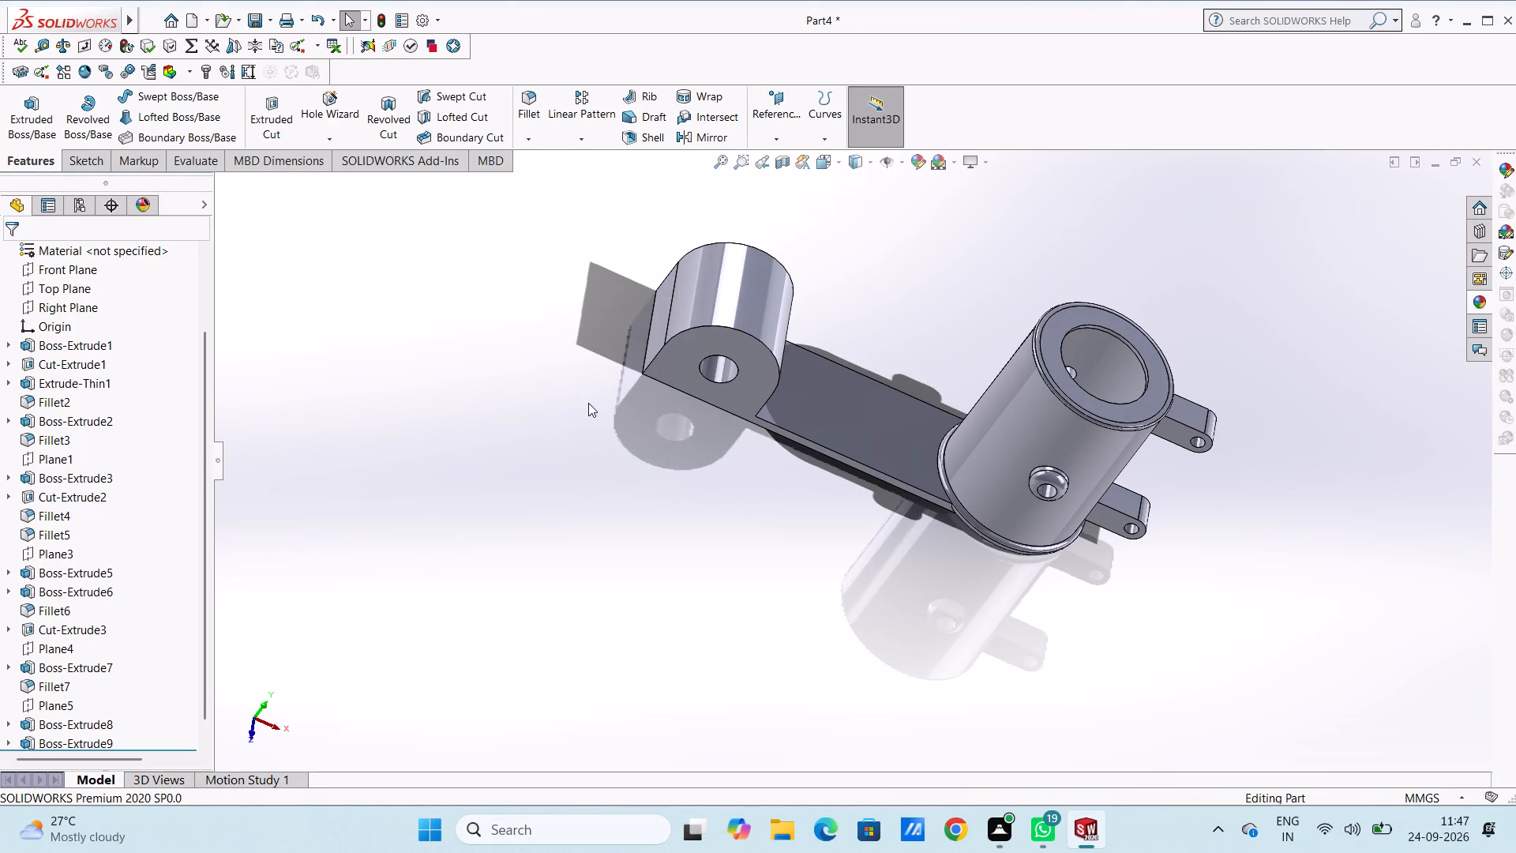
# On the base plate's underside, sketch a 10 mm radius circle just beyond the free end, centred about 92 mm from the origin and level with it.
pyautogui.hotkey('ctrl', '7')
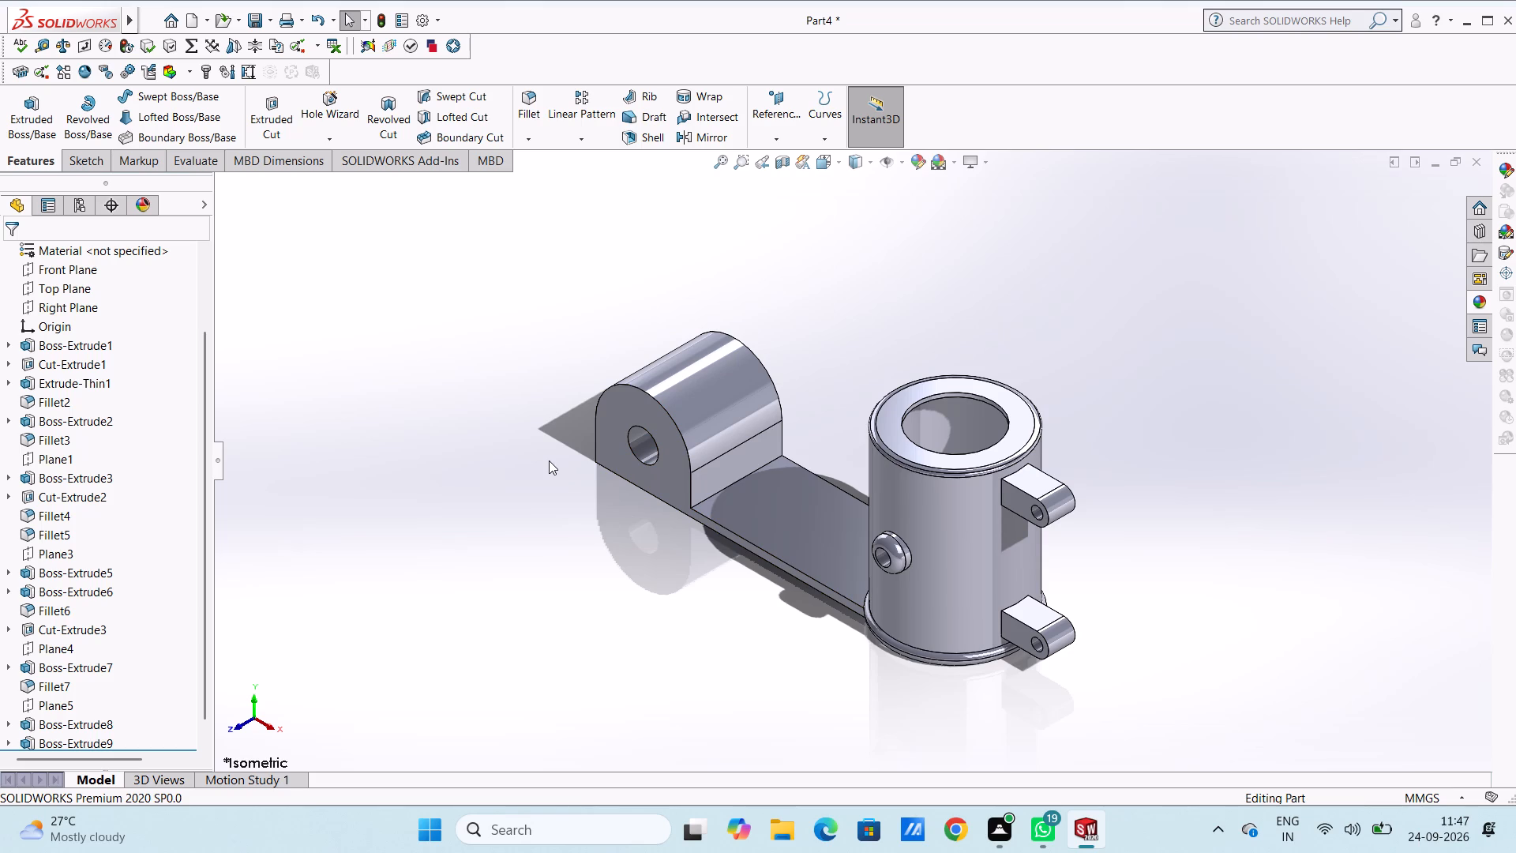
pyautogui.hotkey('ctrl', '6')
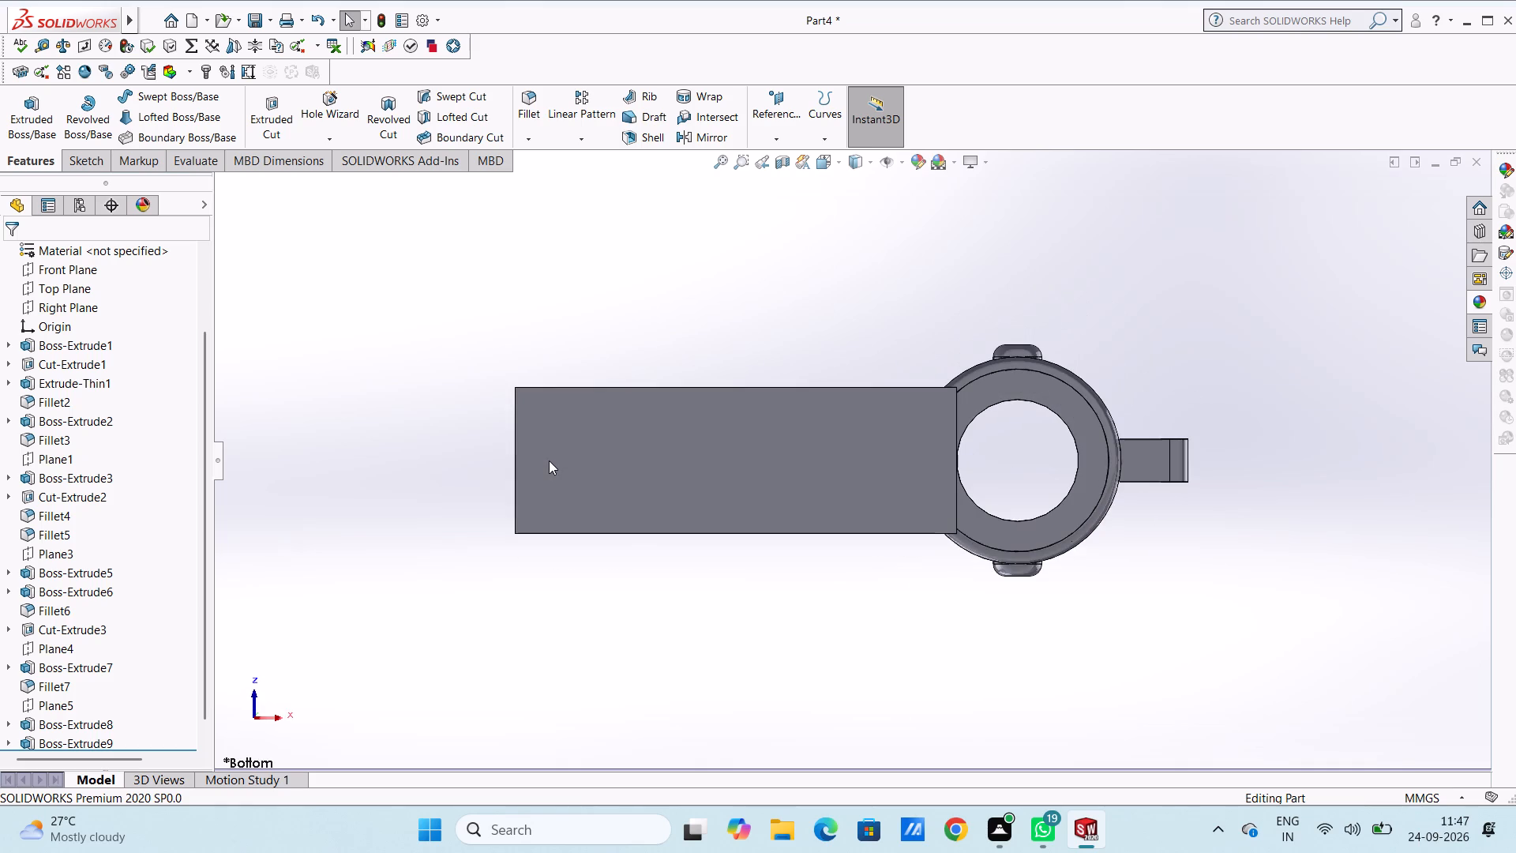
pyautogui.click(552, 438)
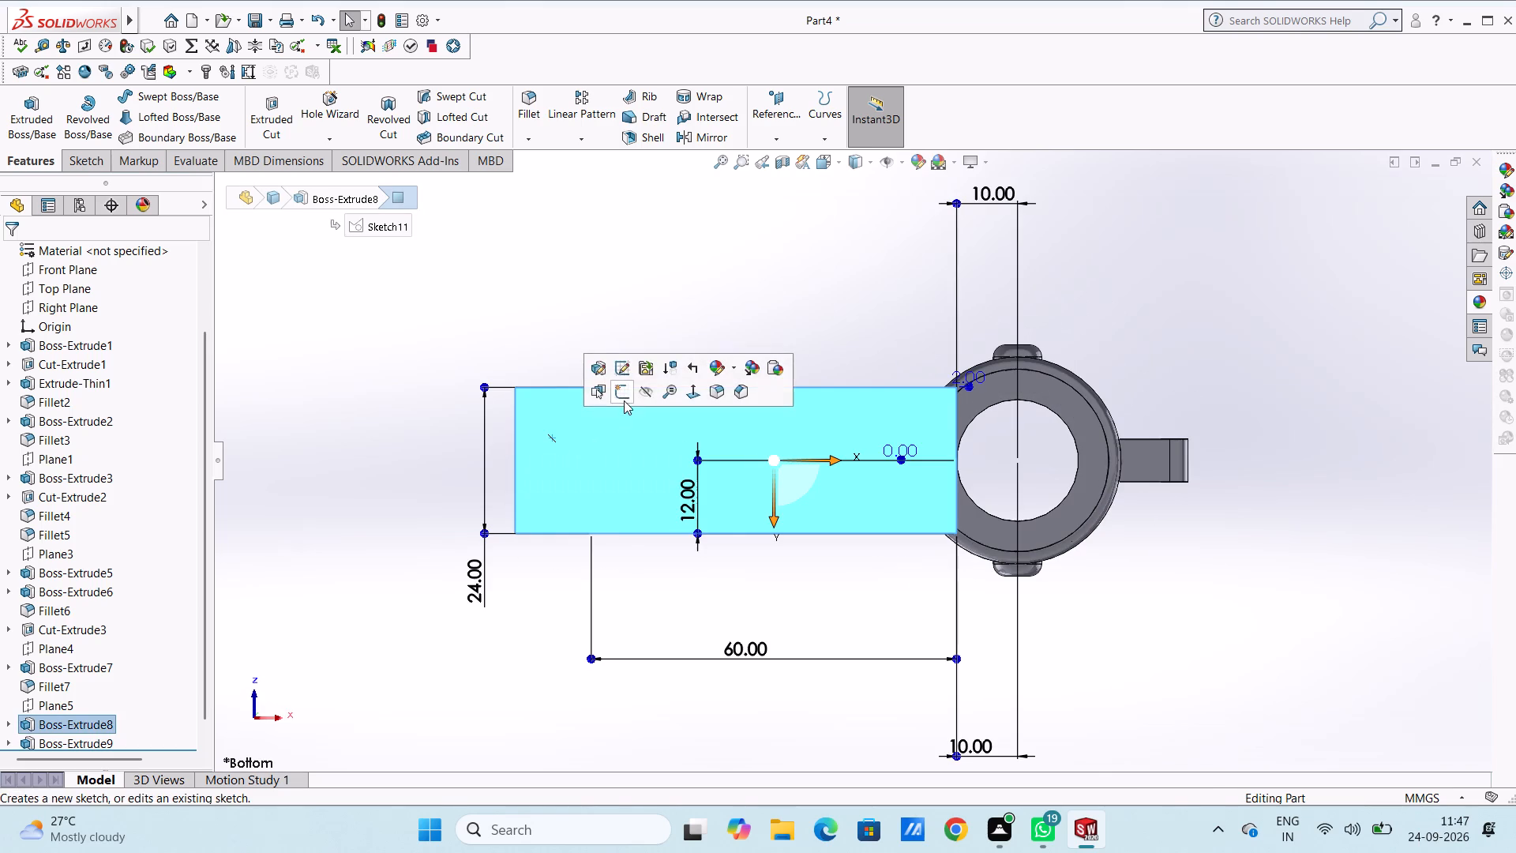
pyautogui.click(624, 398)
pyautogui.click(595, 259)
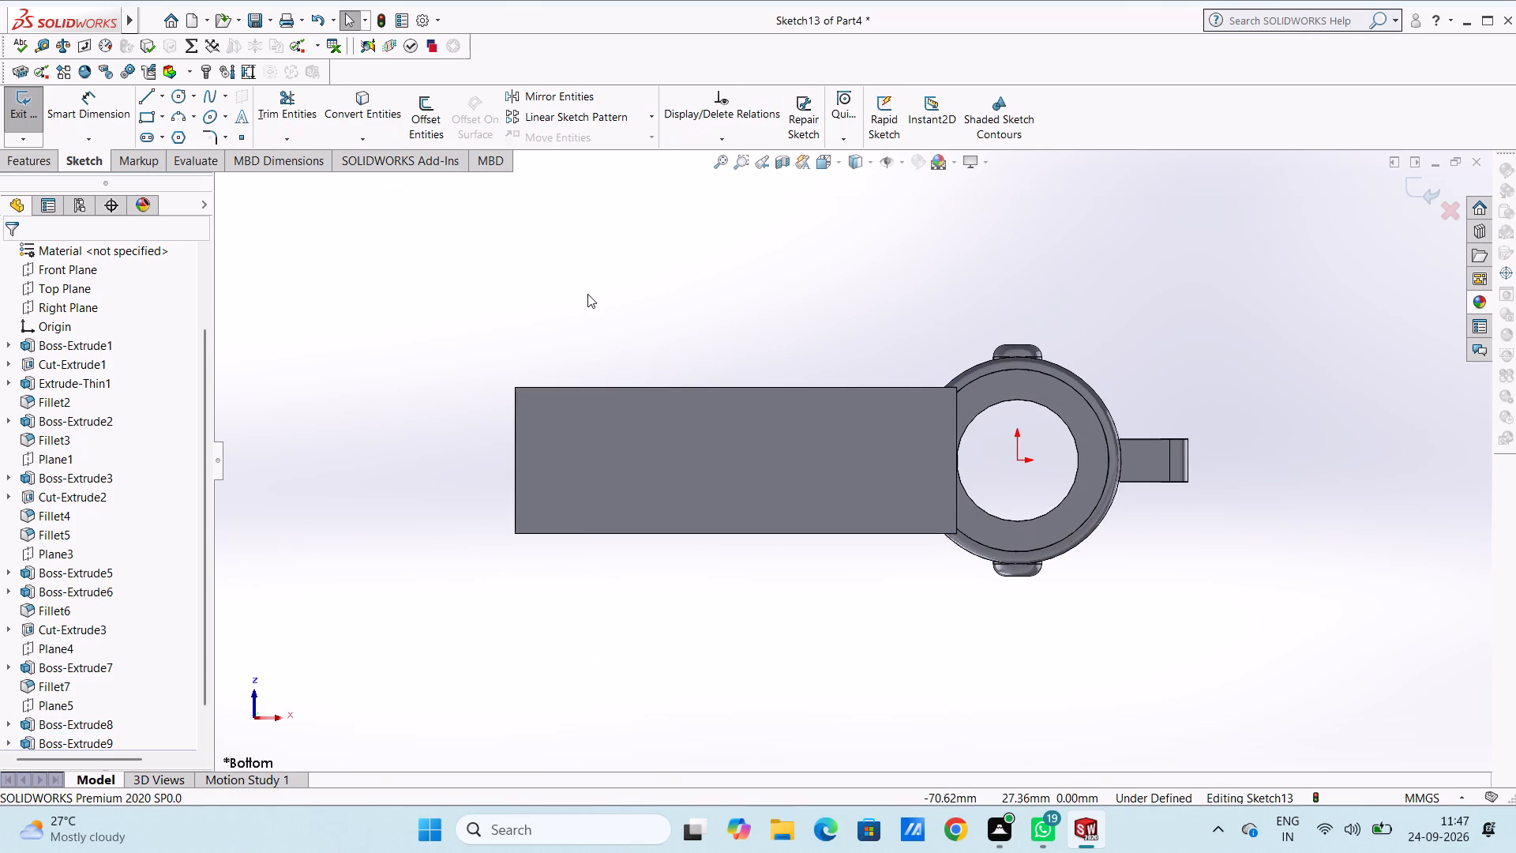
pyautogui.click(175, 98)
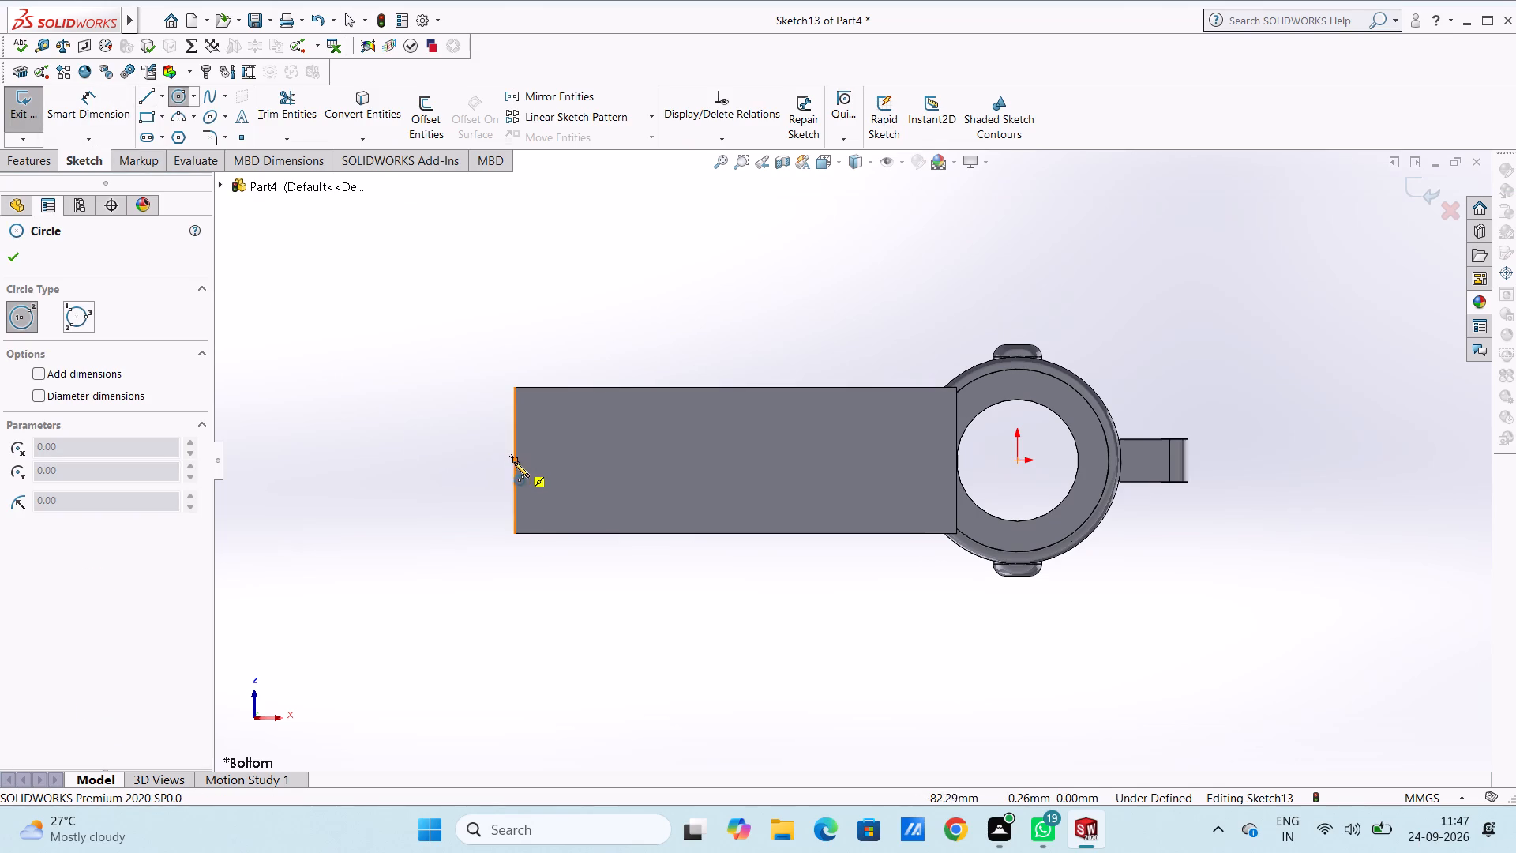
pyautogui.click(456, 462)
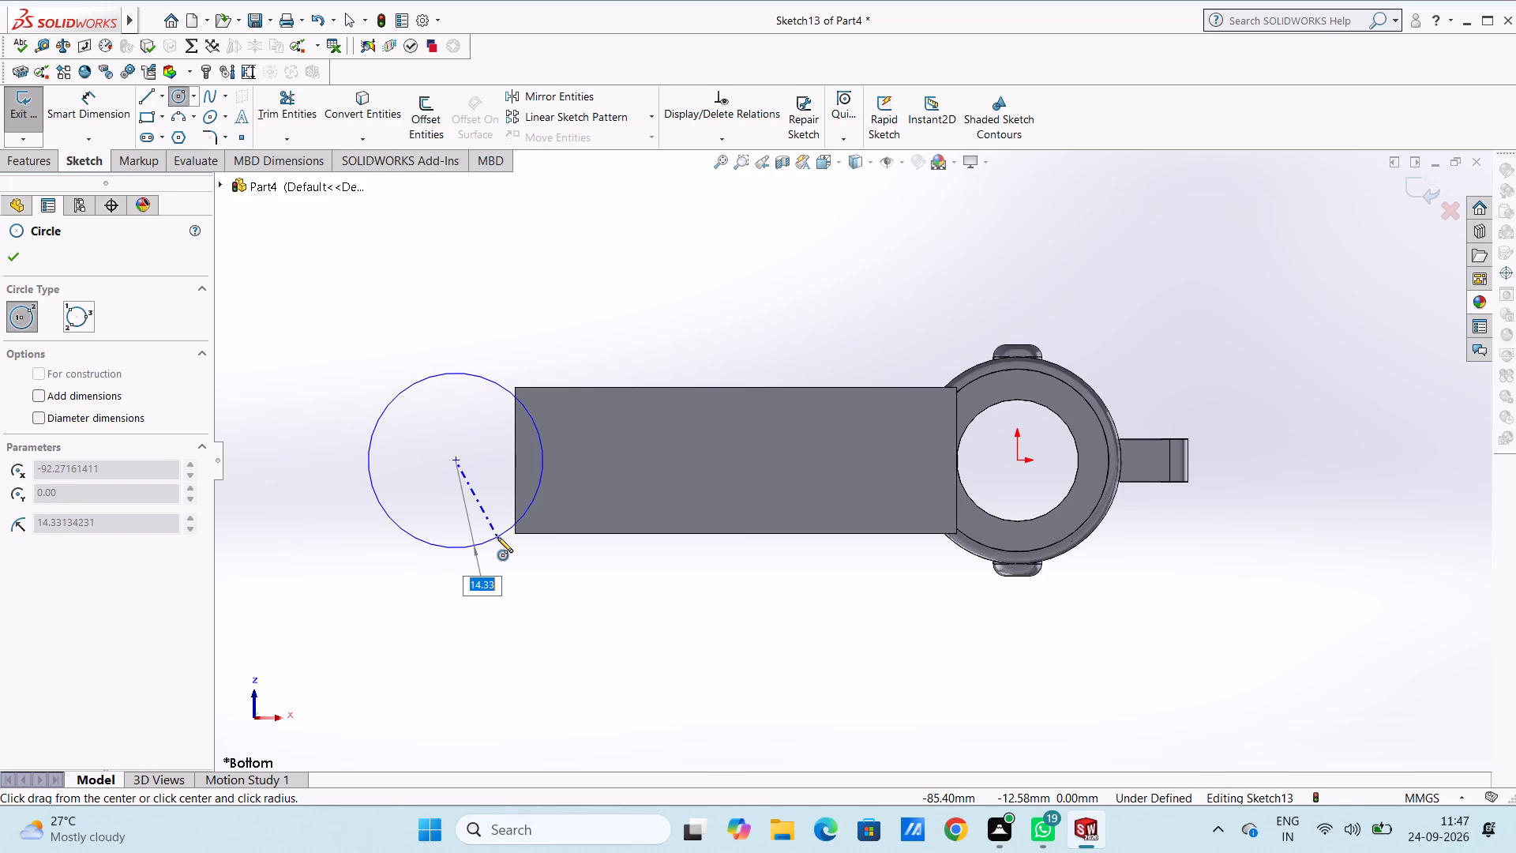
pyautogui.write('10')
pyautogui.press('Return')
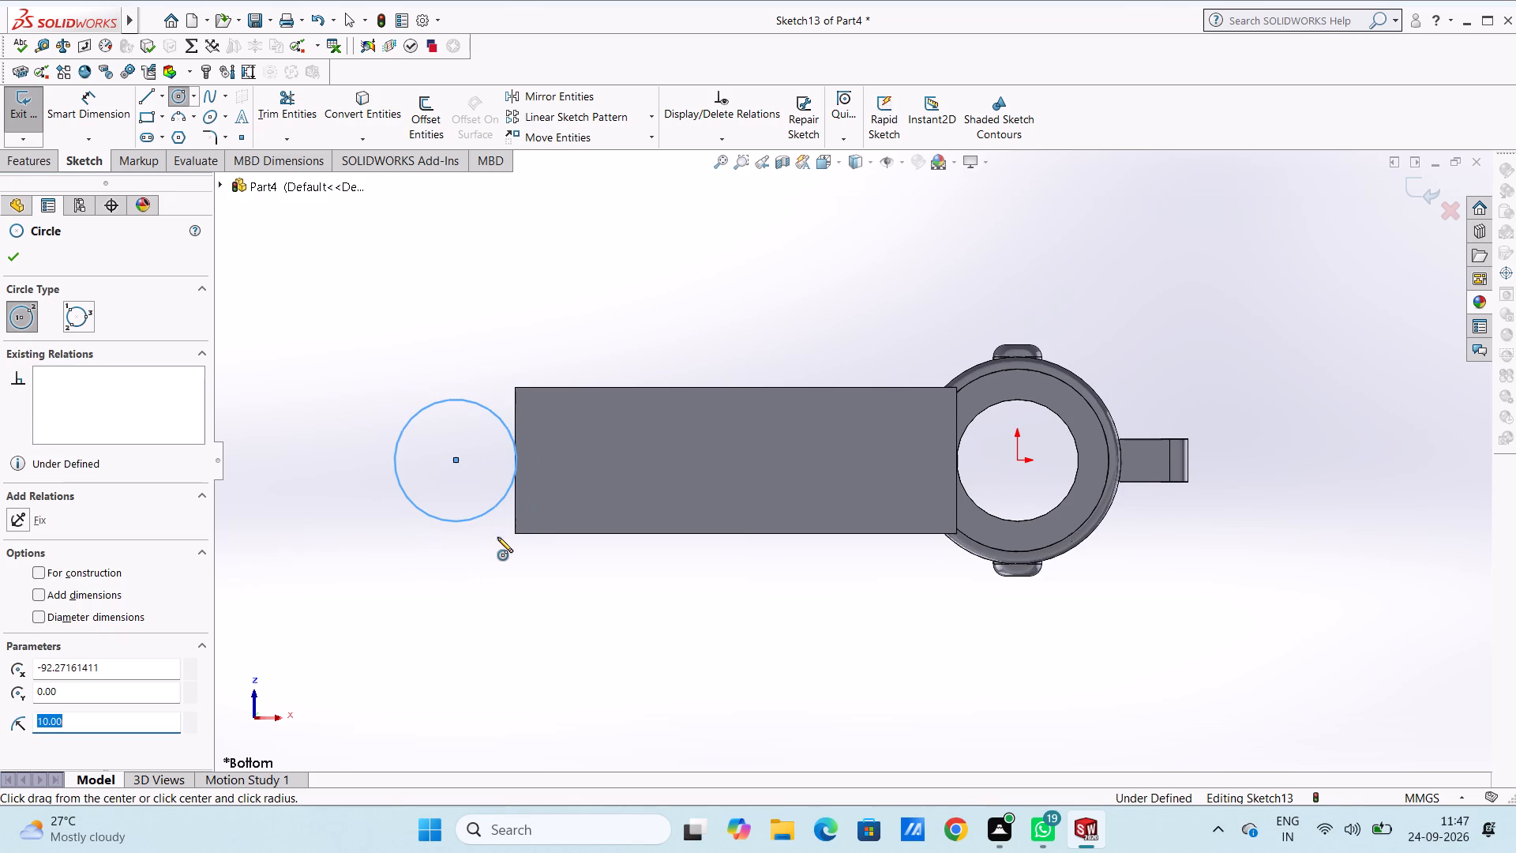
# Sketch a 5 mm radius circle concentric with the existing circle beyond the base plate's free end.
pyautogui.click(456, 458)
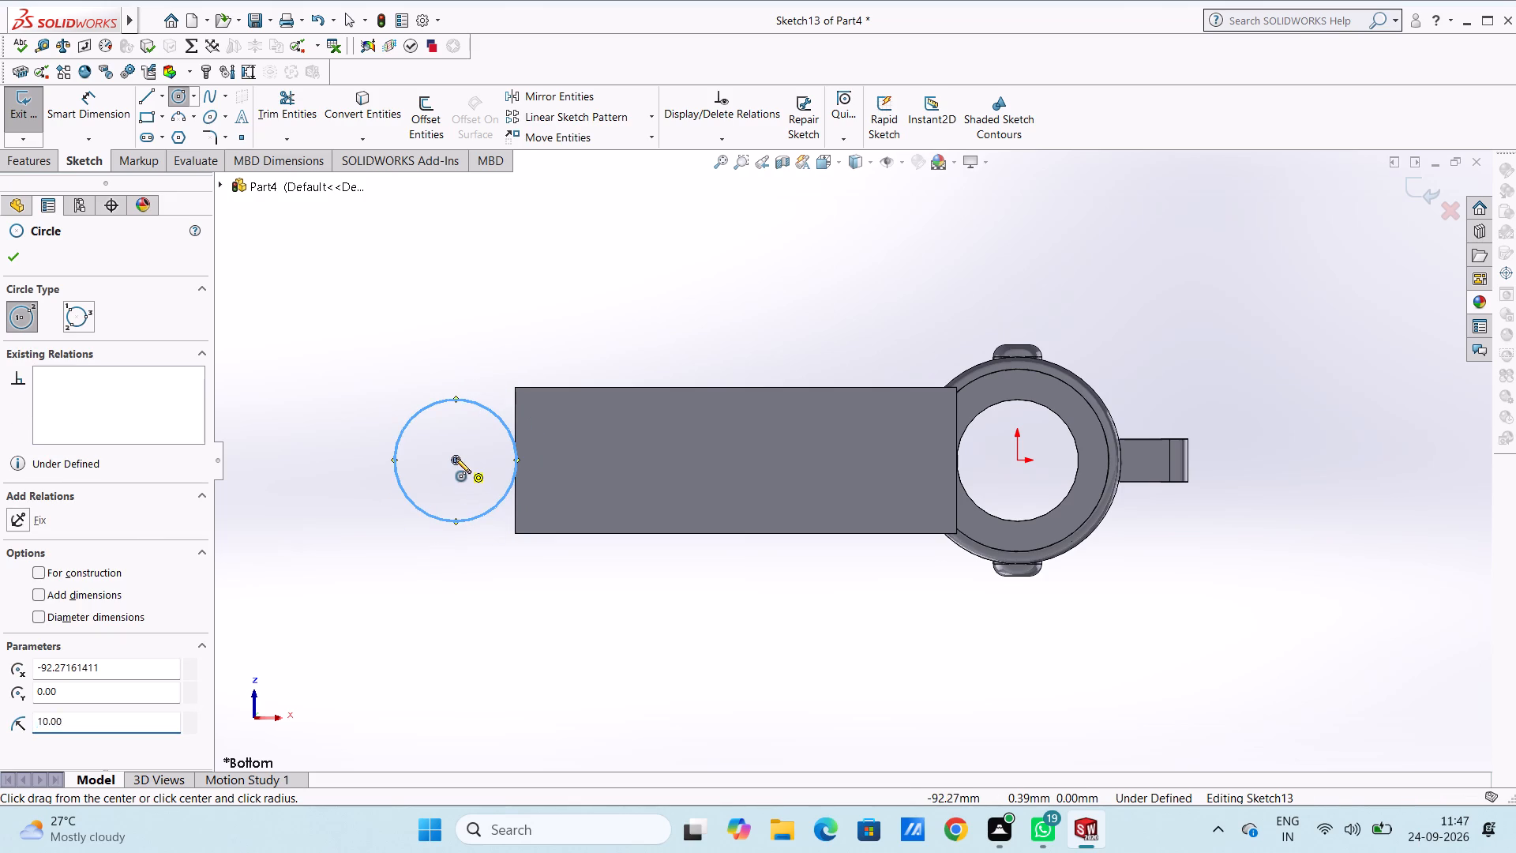
pyautogui.press('5')
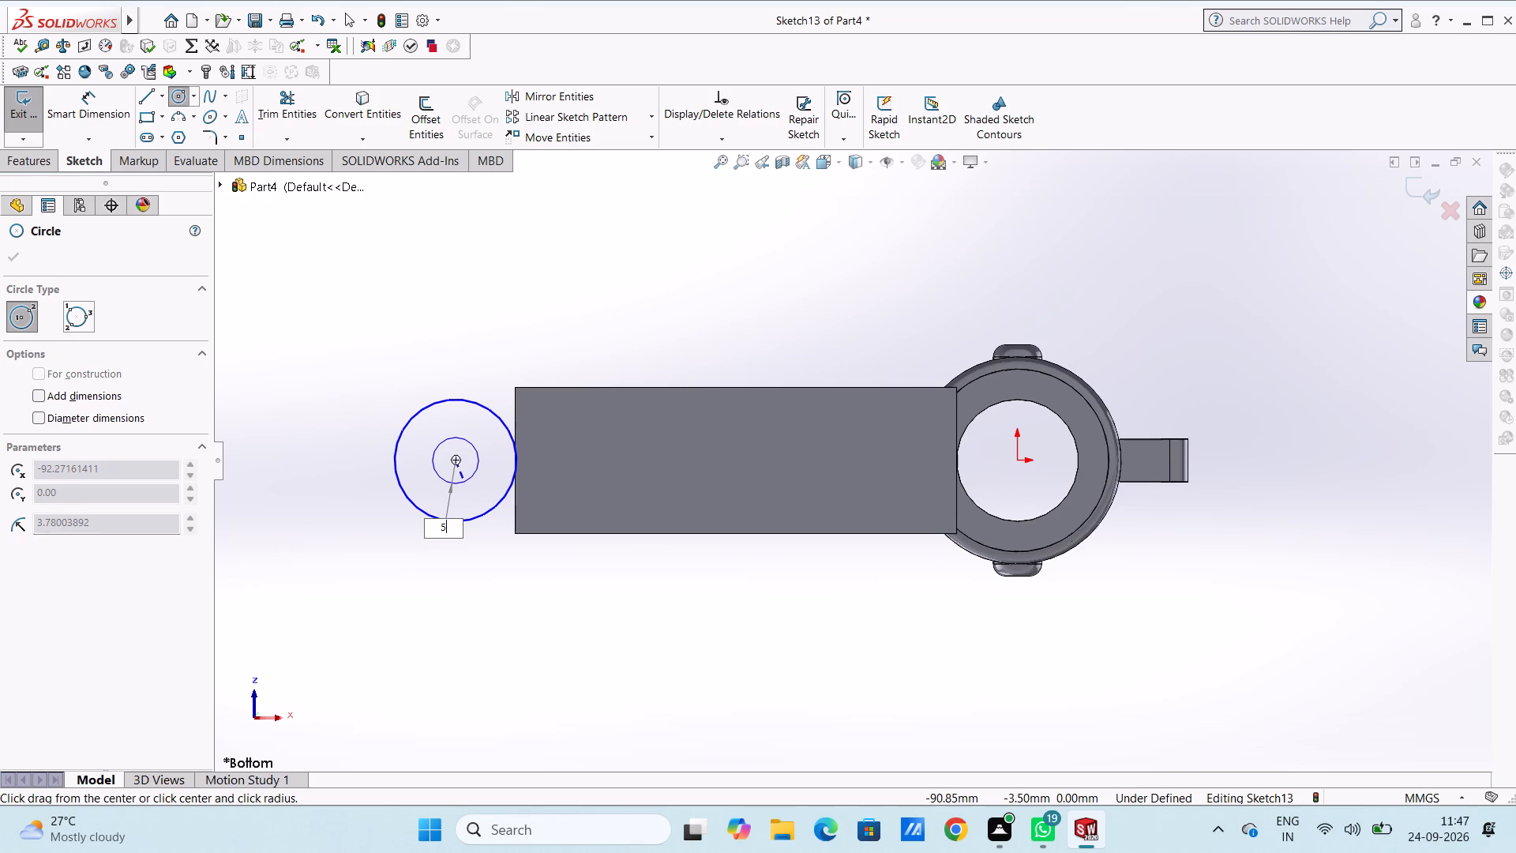
pyautogui.press('Return')
pyautogui.press('Escape')
pyautogui.press('Escape')
pyautogui.press('Escape')
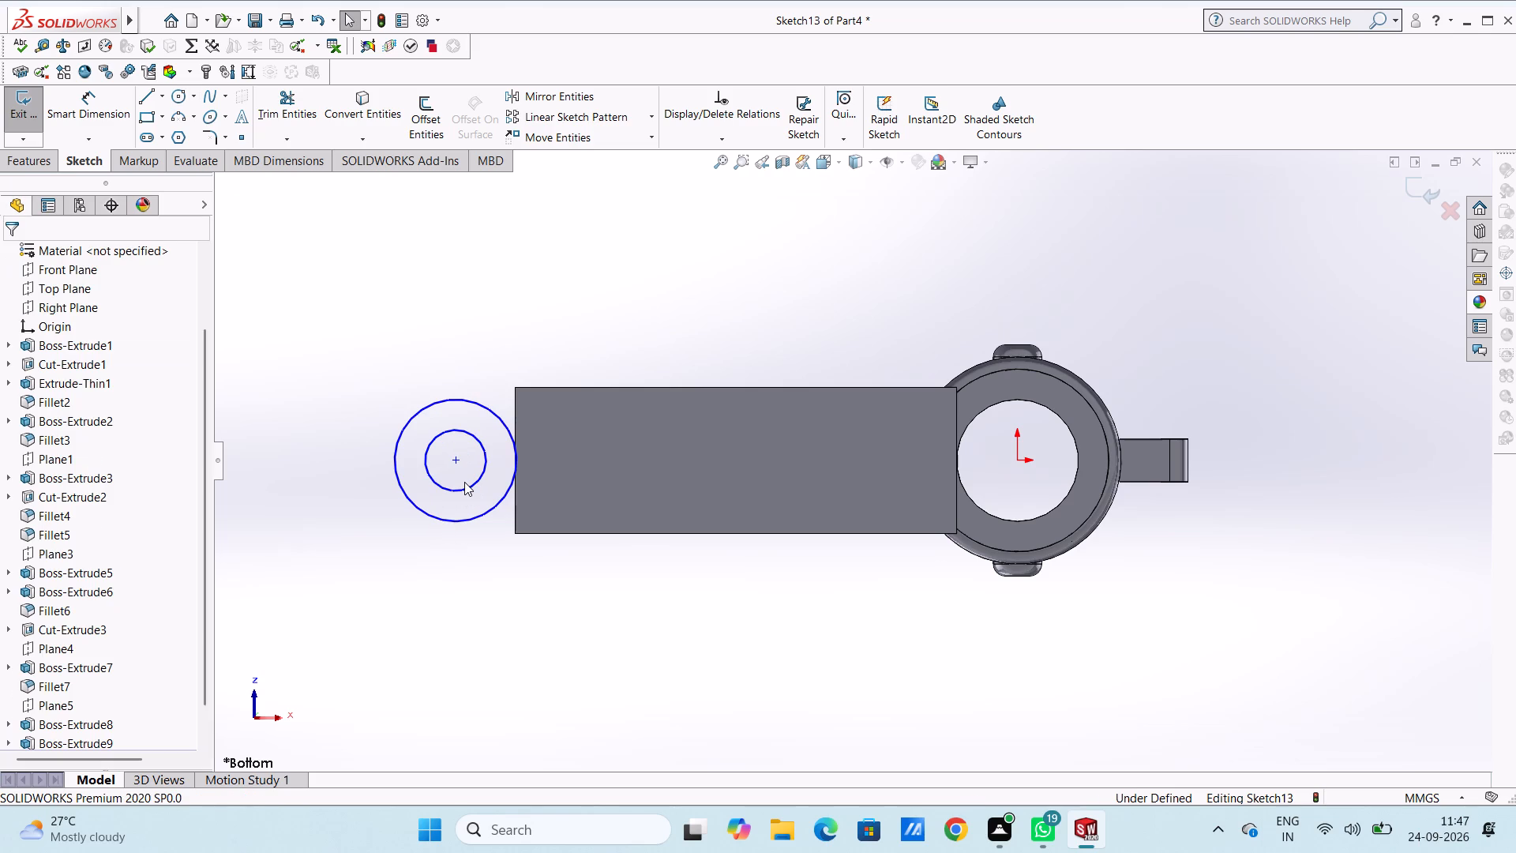
# Dimension the outer circle's diameter, entering 12 mm and correcting it to 24 mm.
pyautogui.click(97, 109)
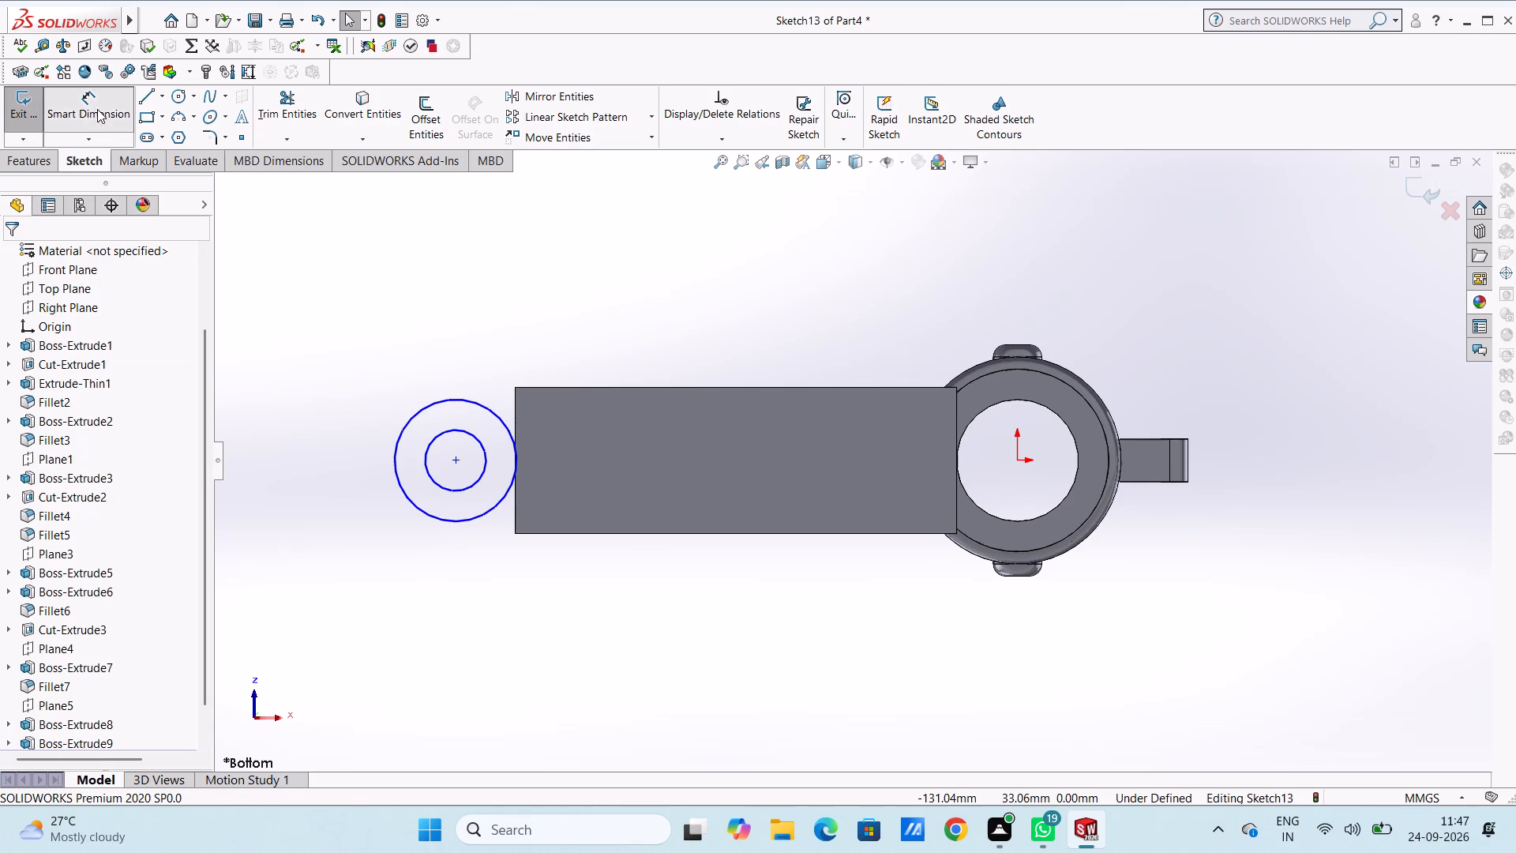
pyautogui.click(469, 397)
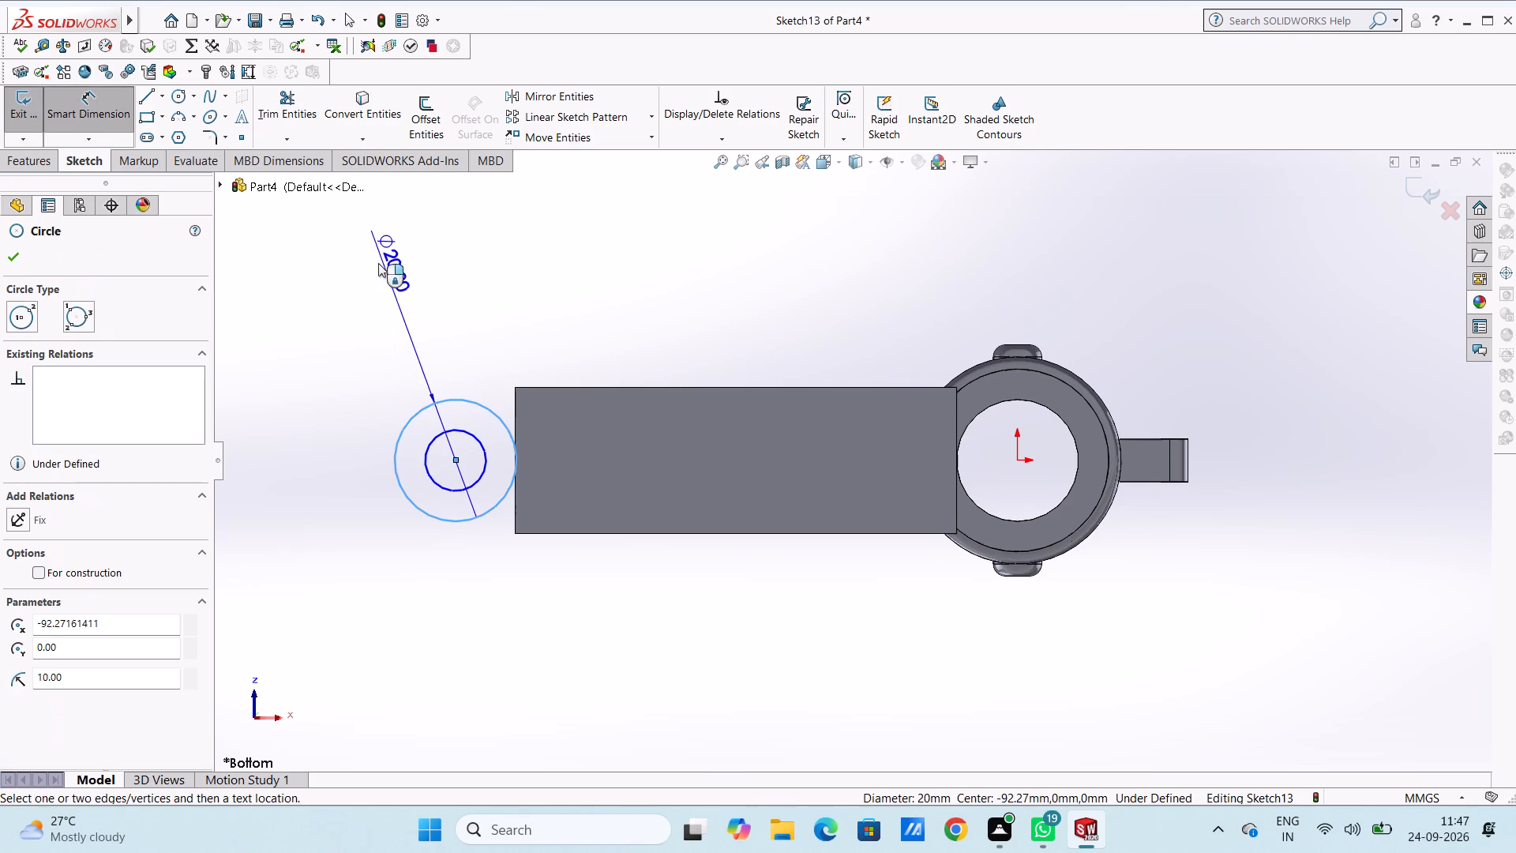
pyautogui.click(358, 249)
pyautogui.write('12')
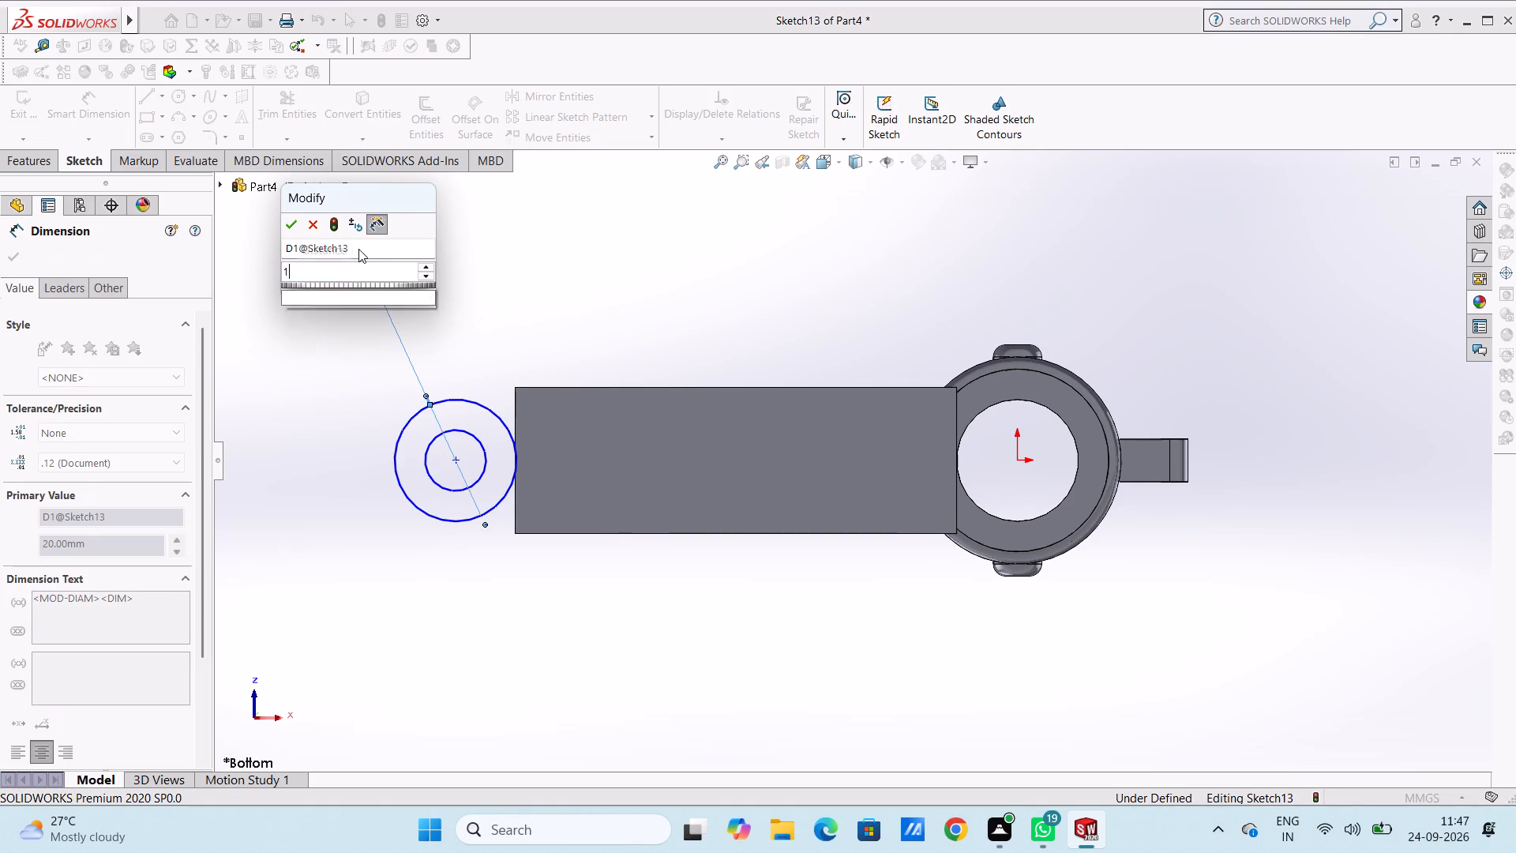
pyautogui.press('Return')
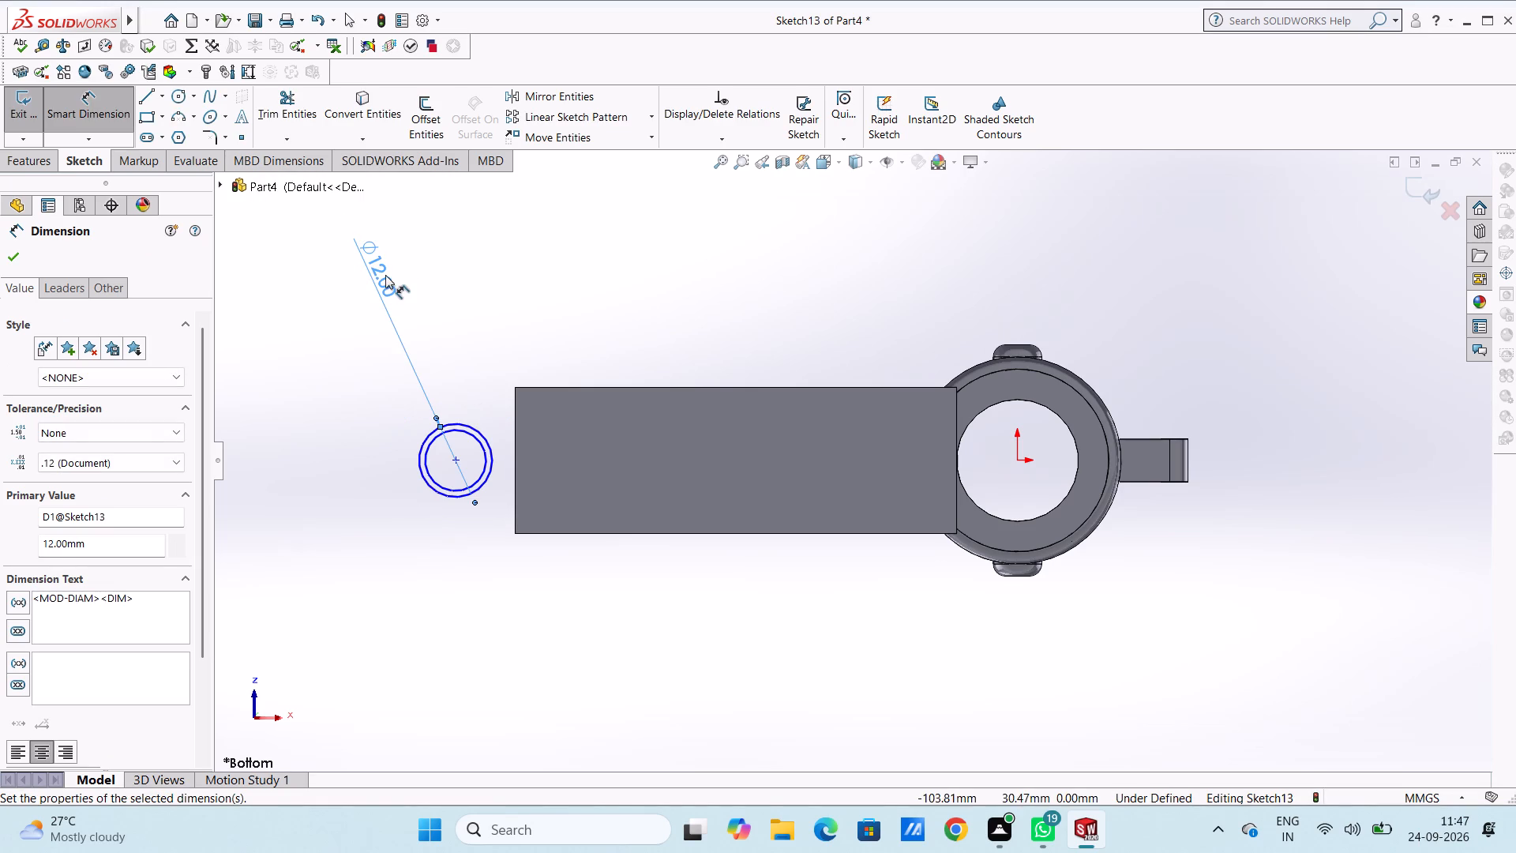
pyautogui.click(336, 302)
pyautogui.doubleClick(377, 275)
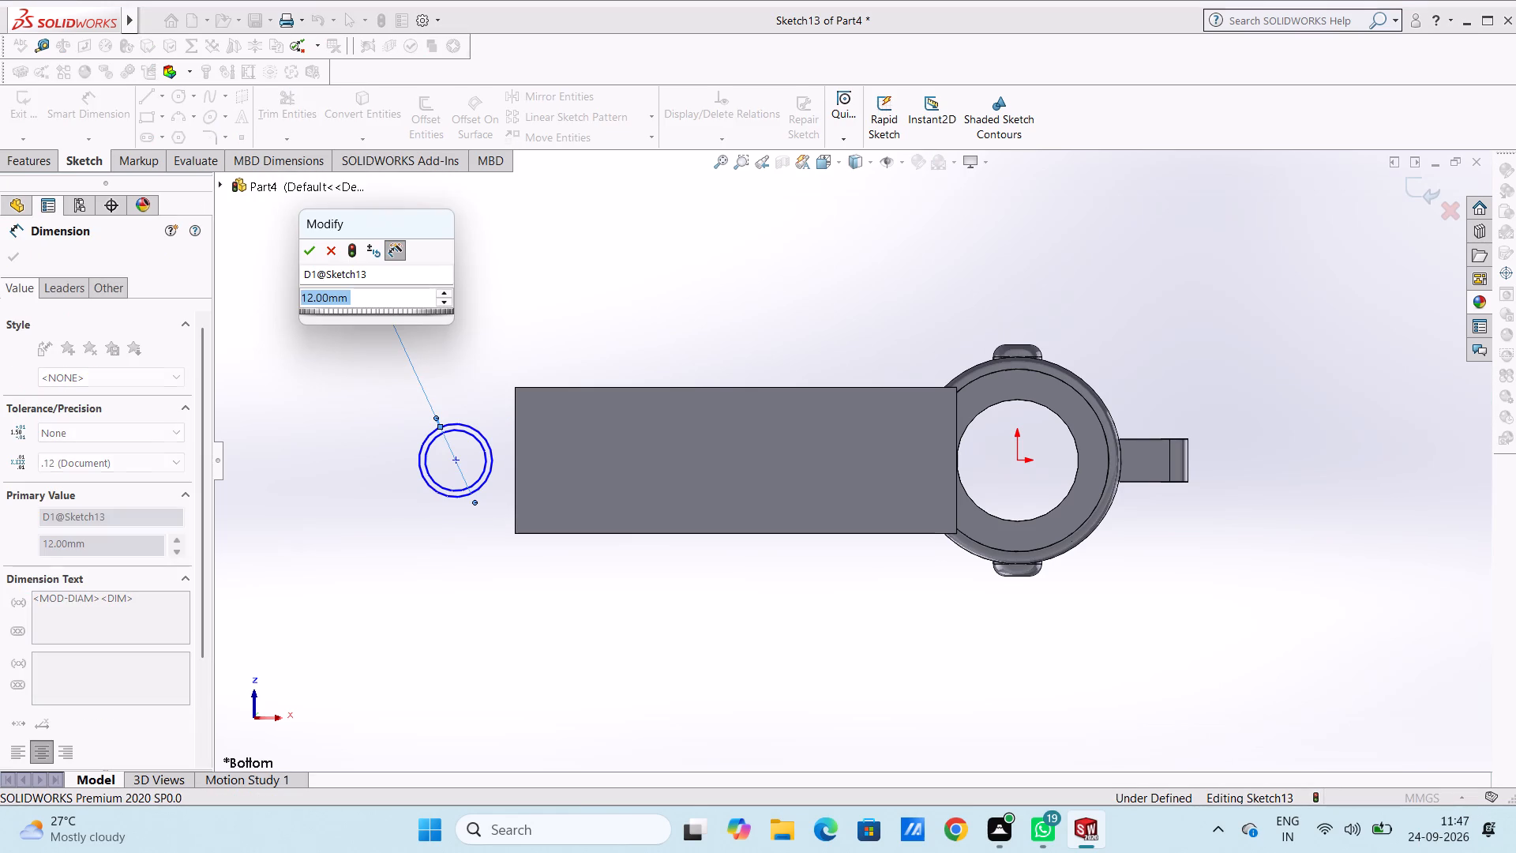
pyautogui.write('24')
pyautogui.press('Return')
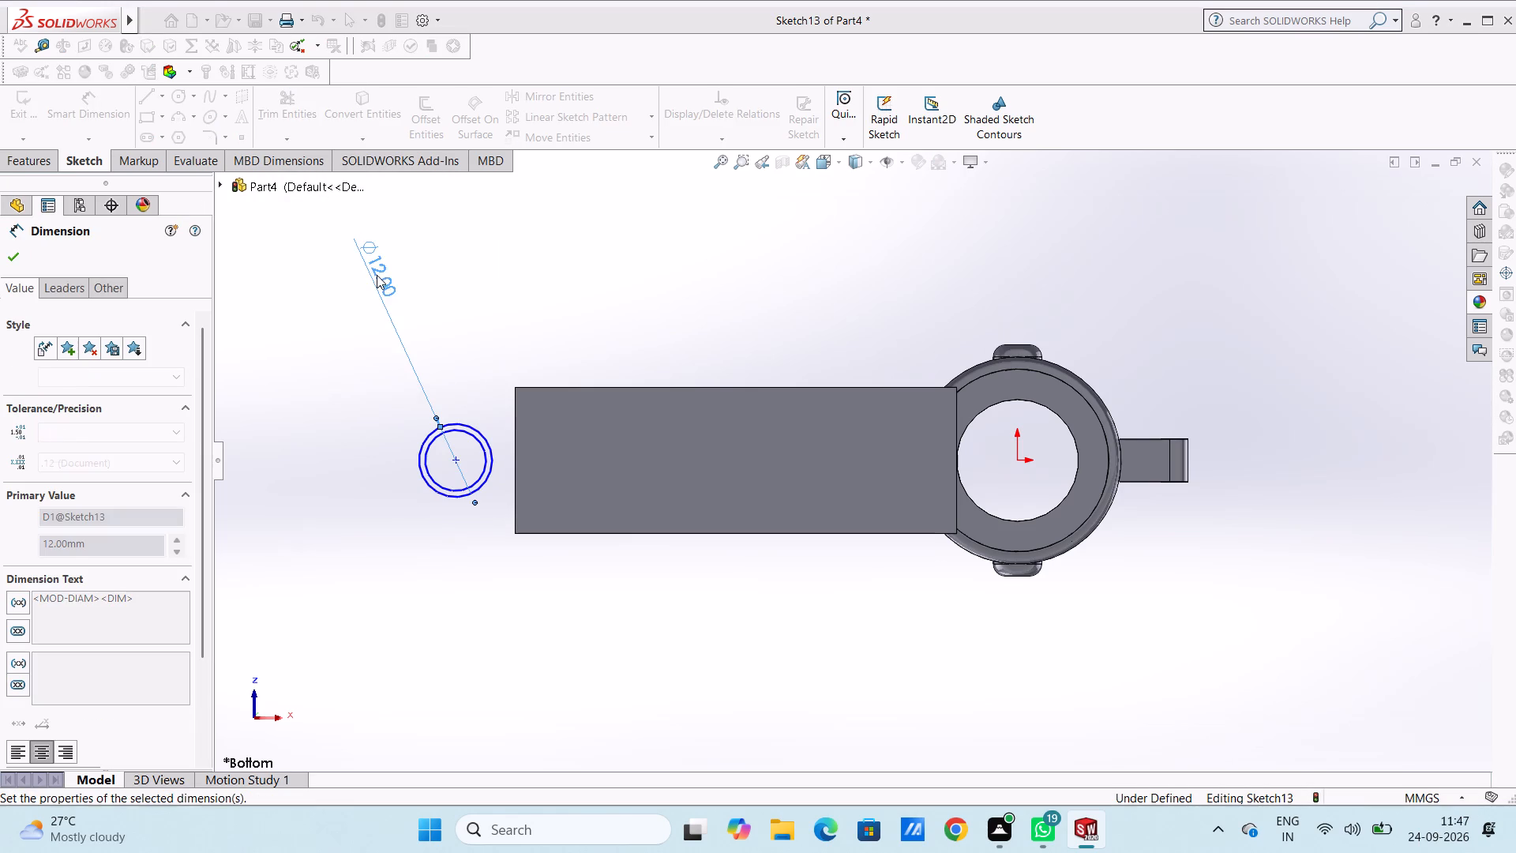
pyautogui.click(448, 252)
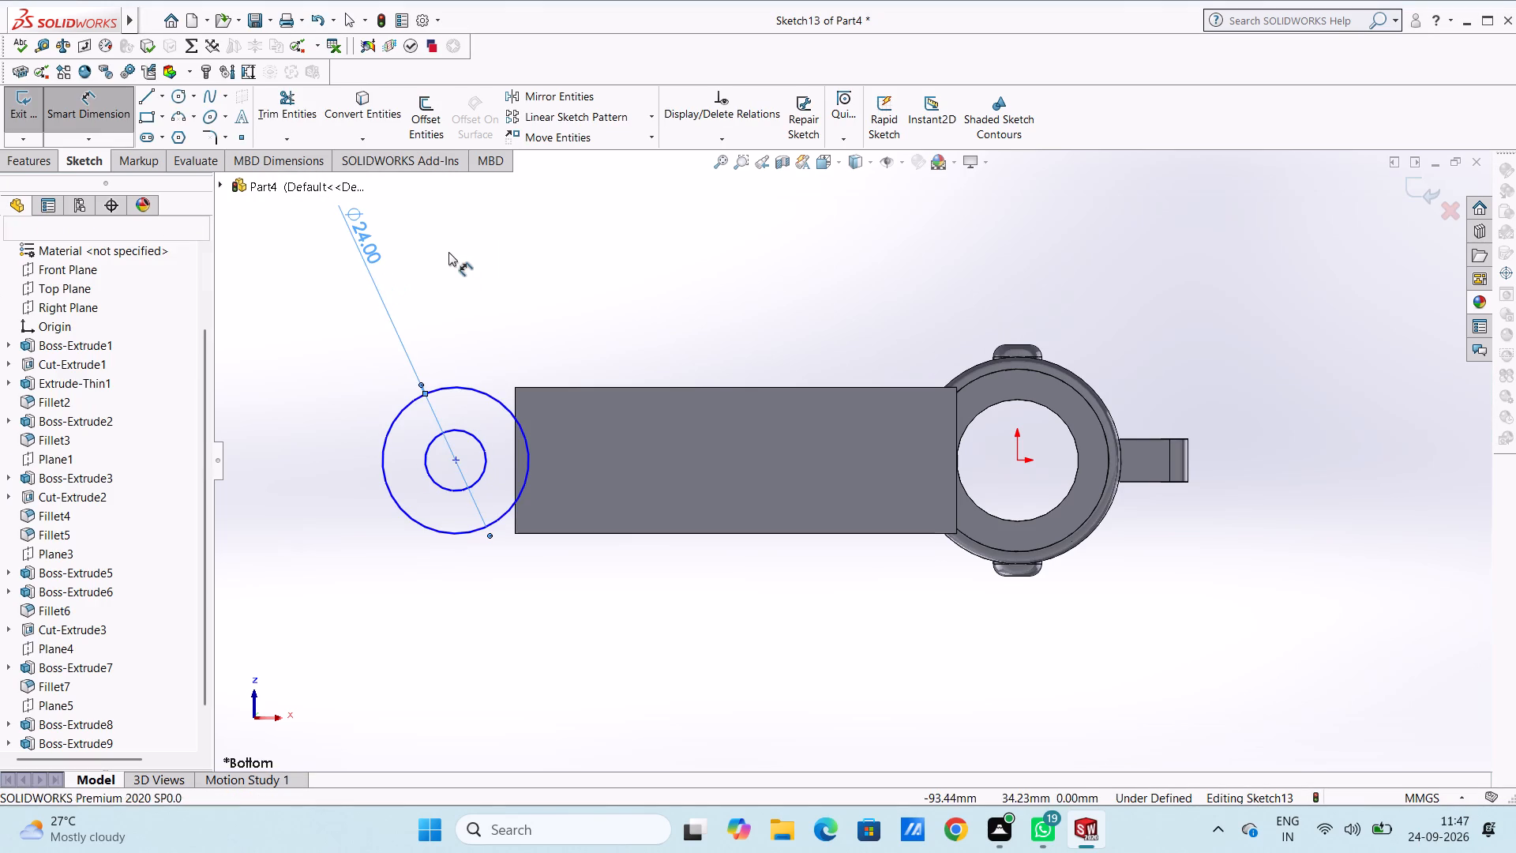
# Dimension the inner circle and set its diameter to 20 mm.
pyautogui.click(453, 430)
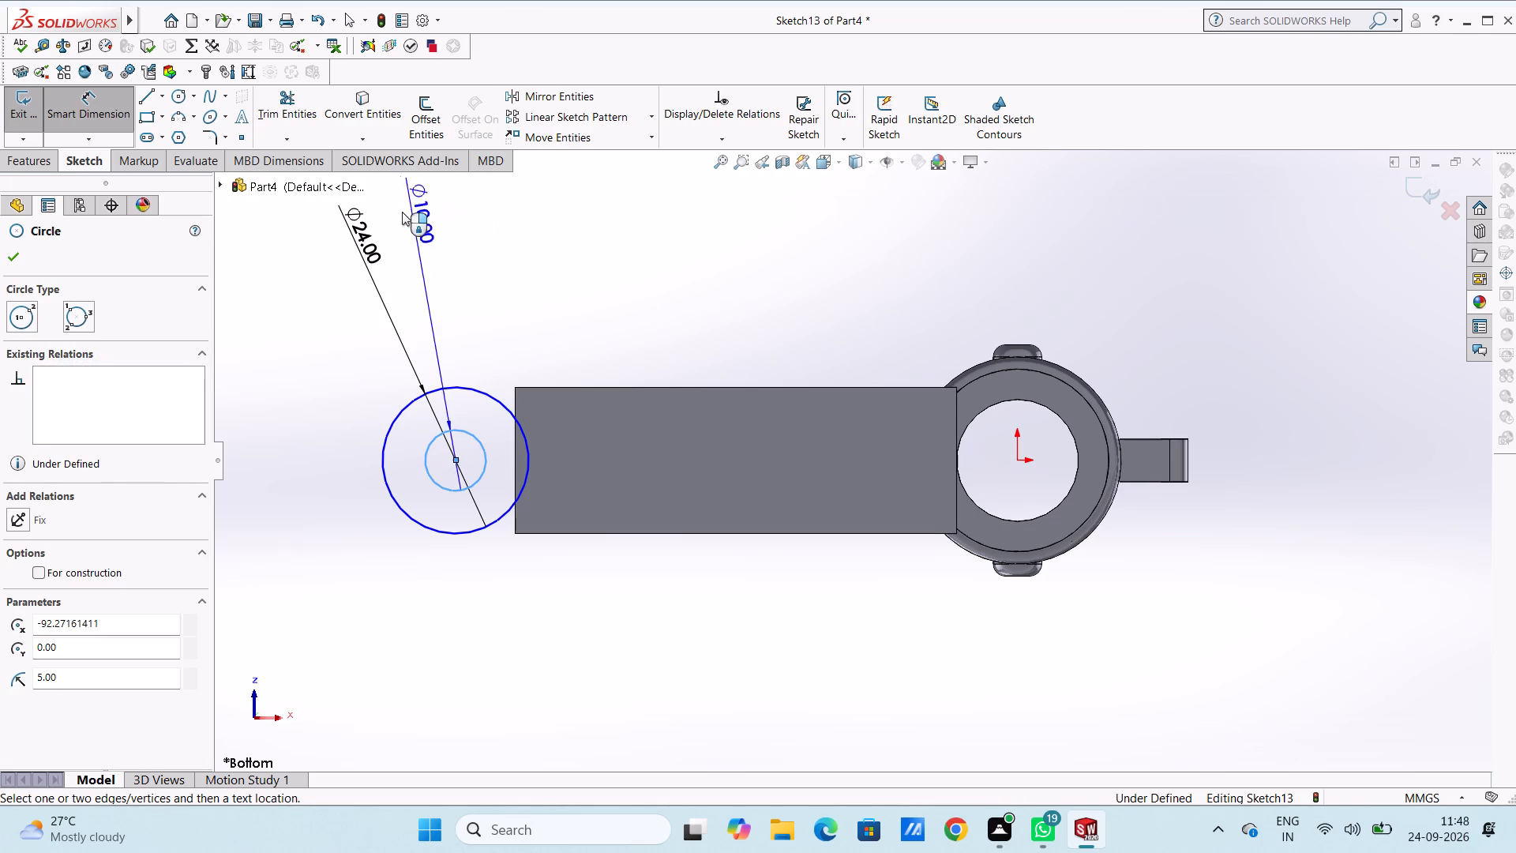
pyautogui.click(392, 210)
pyautogui.write('20')
pyautogui.press('Return')
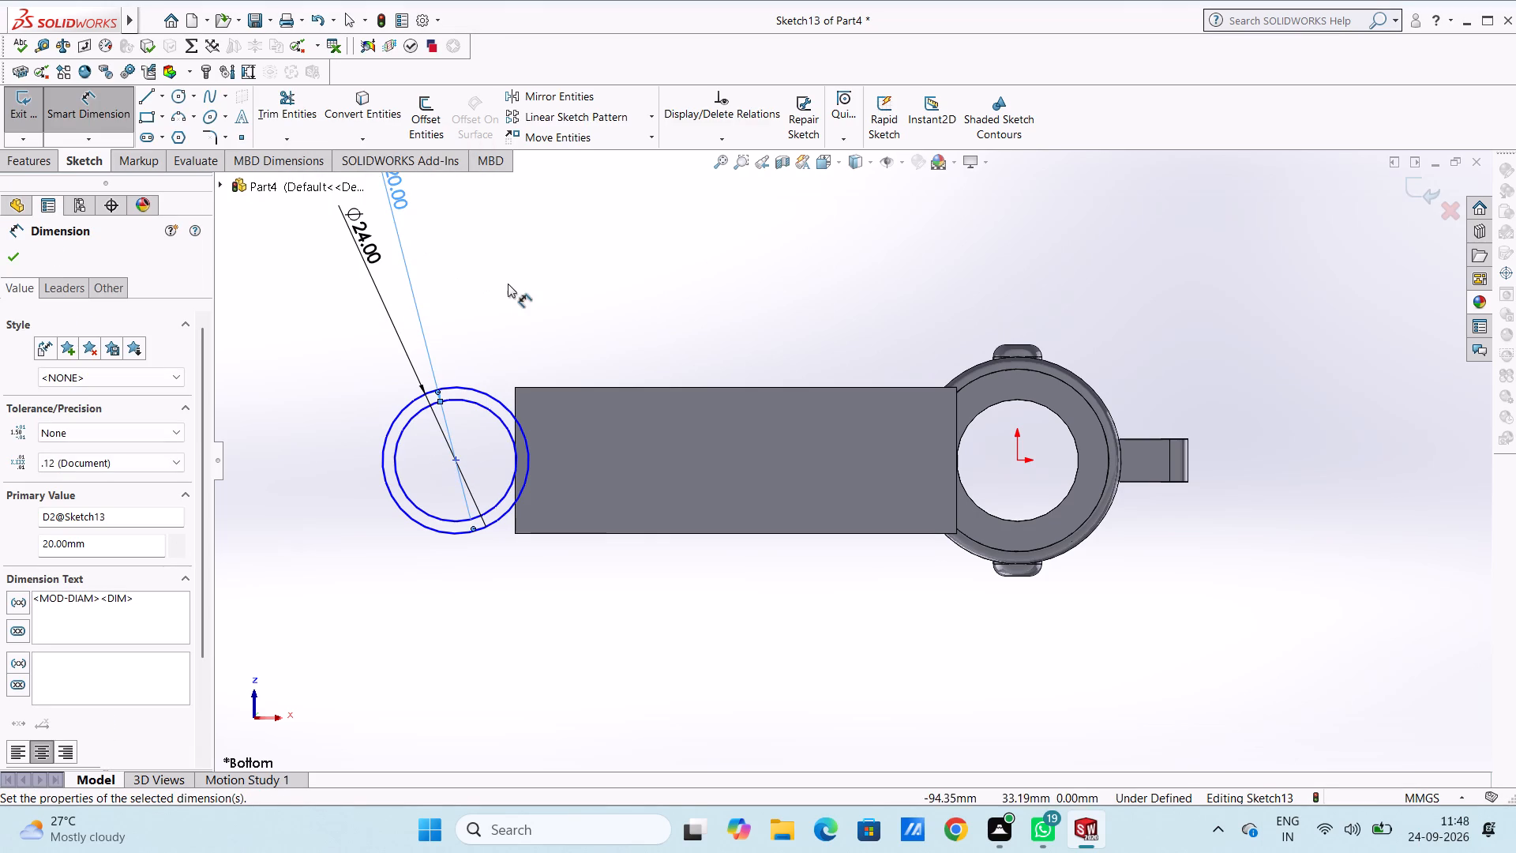
pyautogui.click(511, 284)
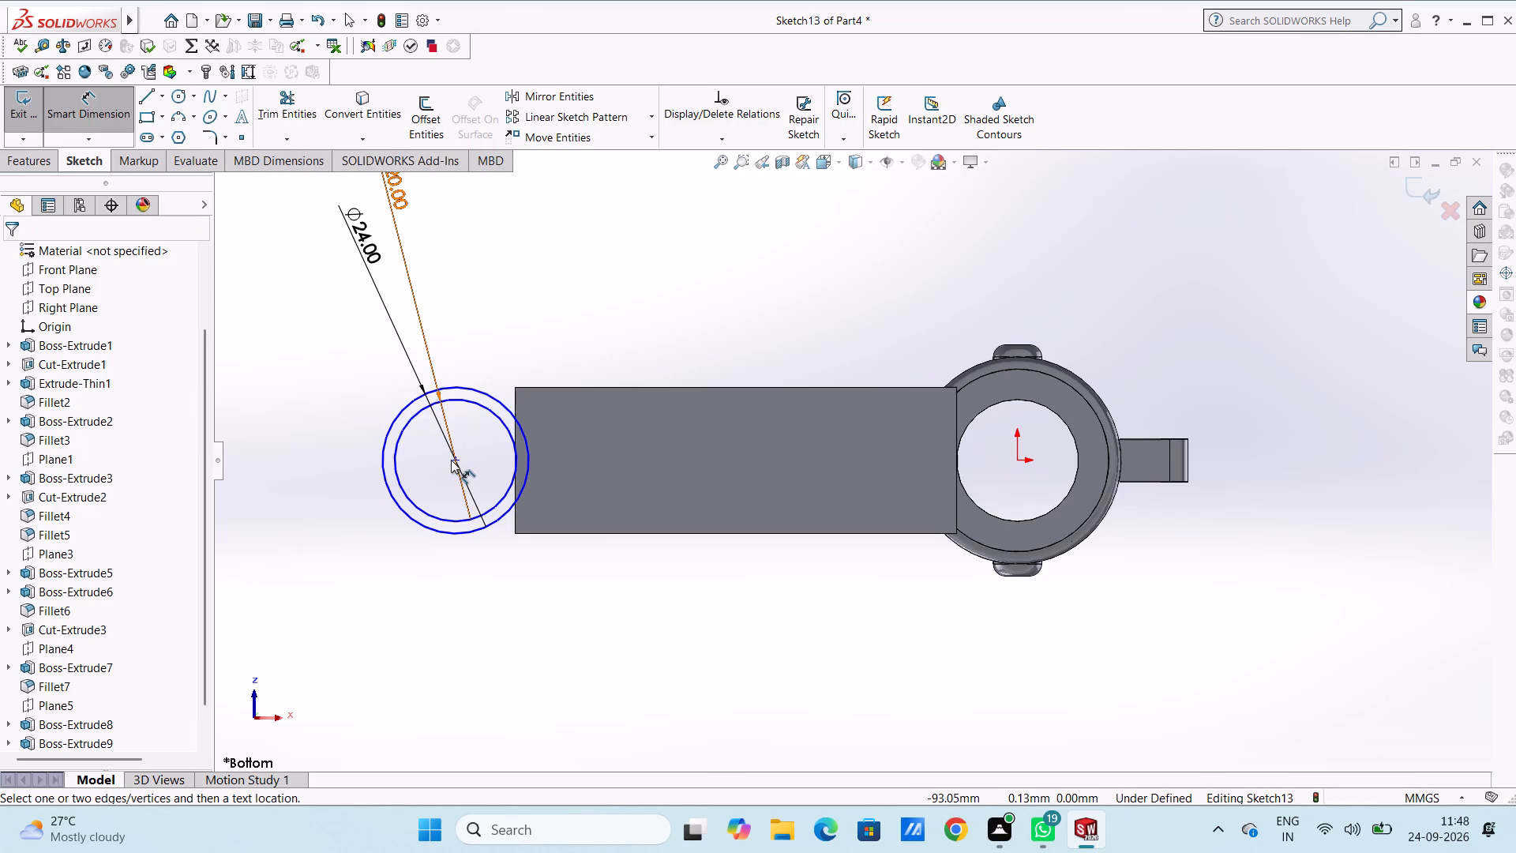
# Dimension the distance between the circles' centre and the base plate's upper long edge.
pyautogui.click(452, 460)
pyautogui.click(558, 386)
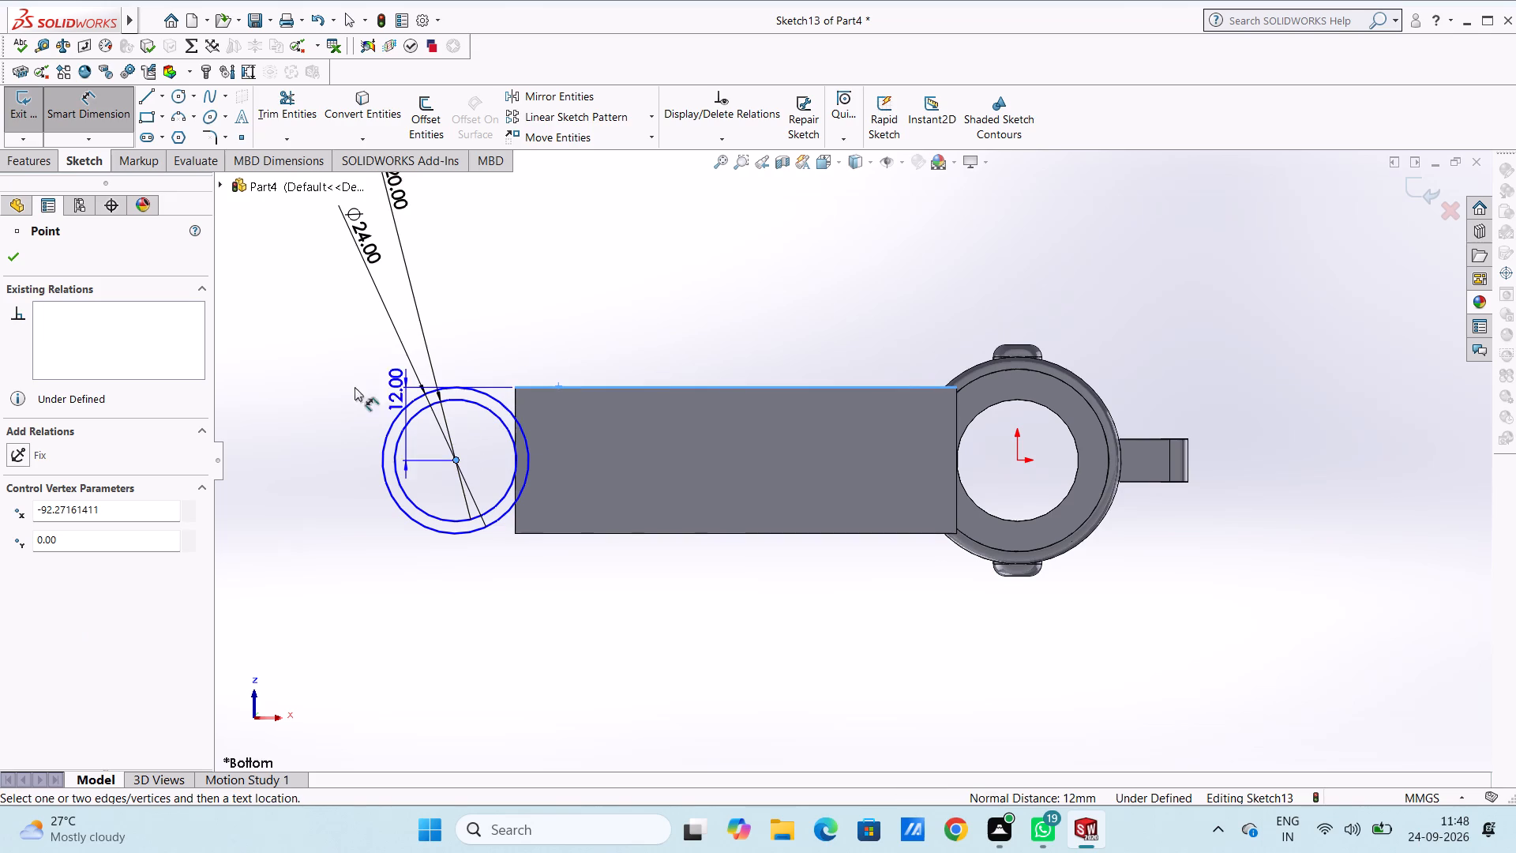
pyautogui.click(299, 383)
pyautogui.click(234, 356)
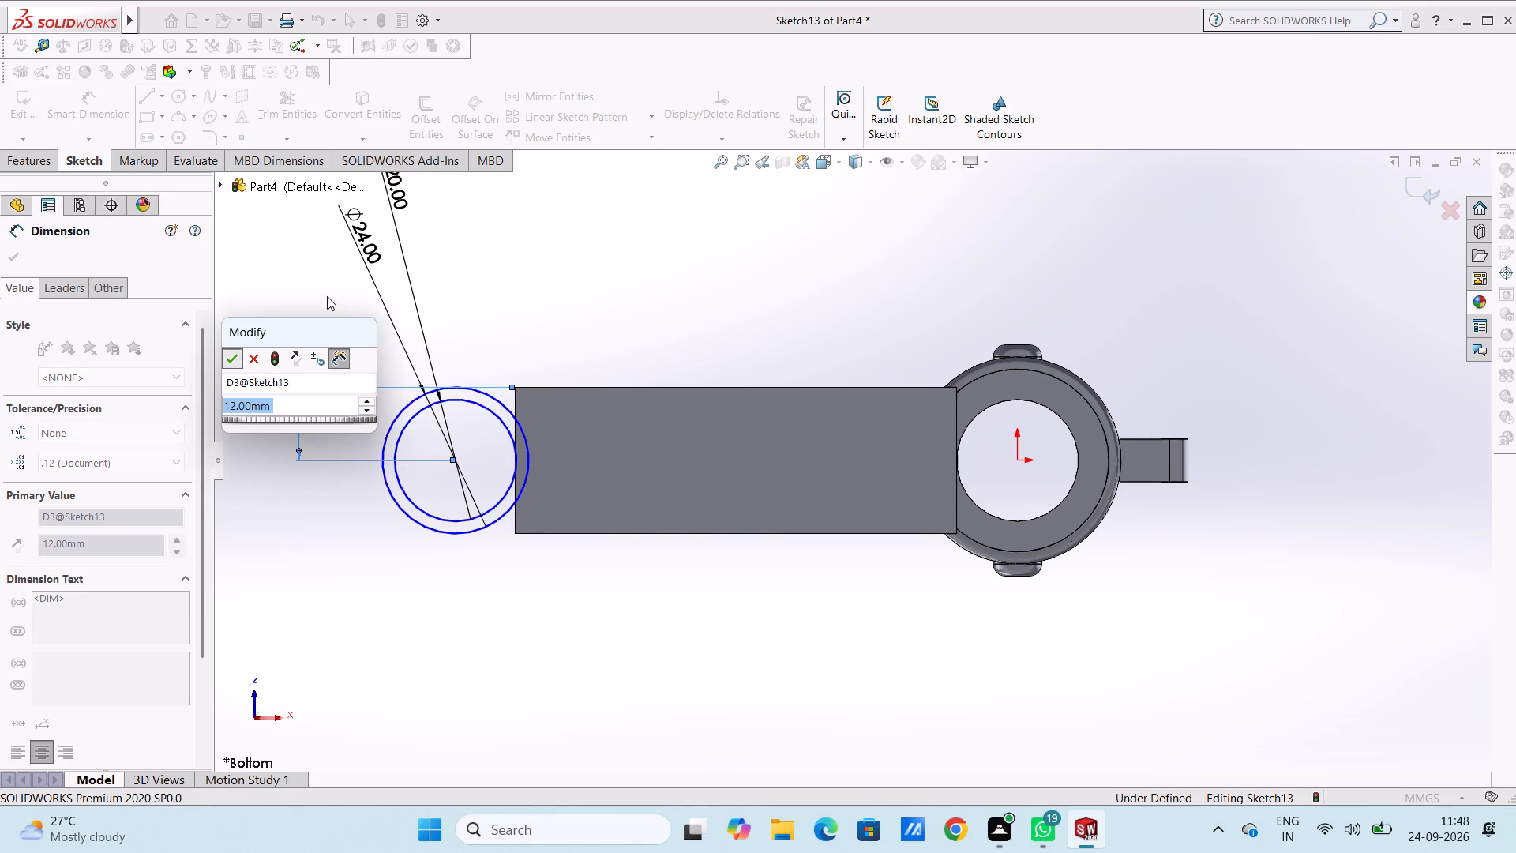
pyautogui.click(346, 282)
# Dimension the circles' centre from the base plate's free end edge and set the distance to 8 mm.
pyautogui.click(454, 461)
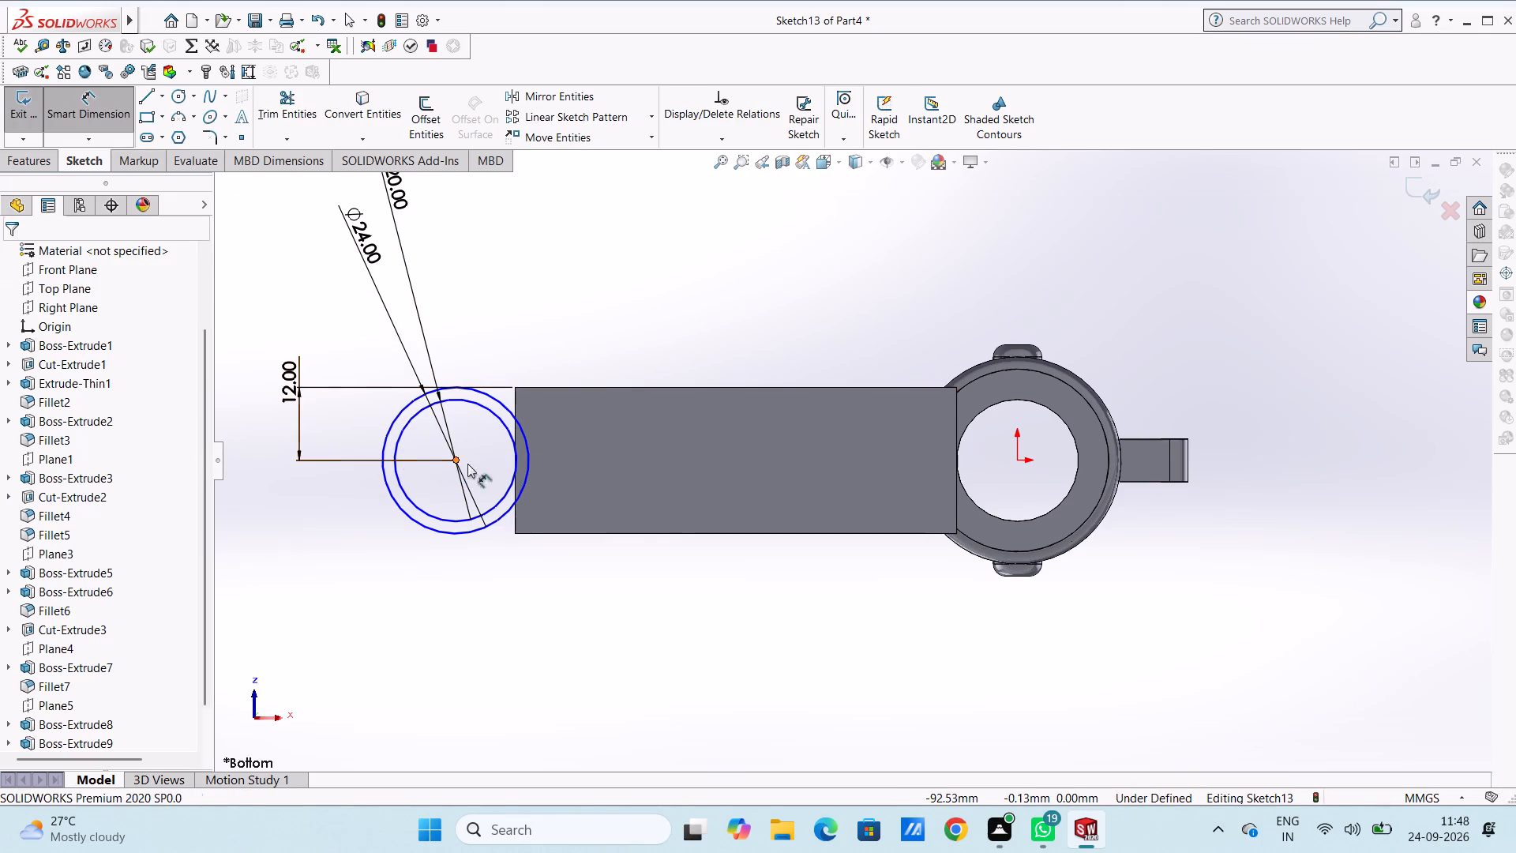
pyautogui.click(516, 519)
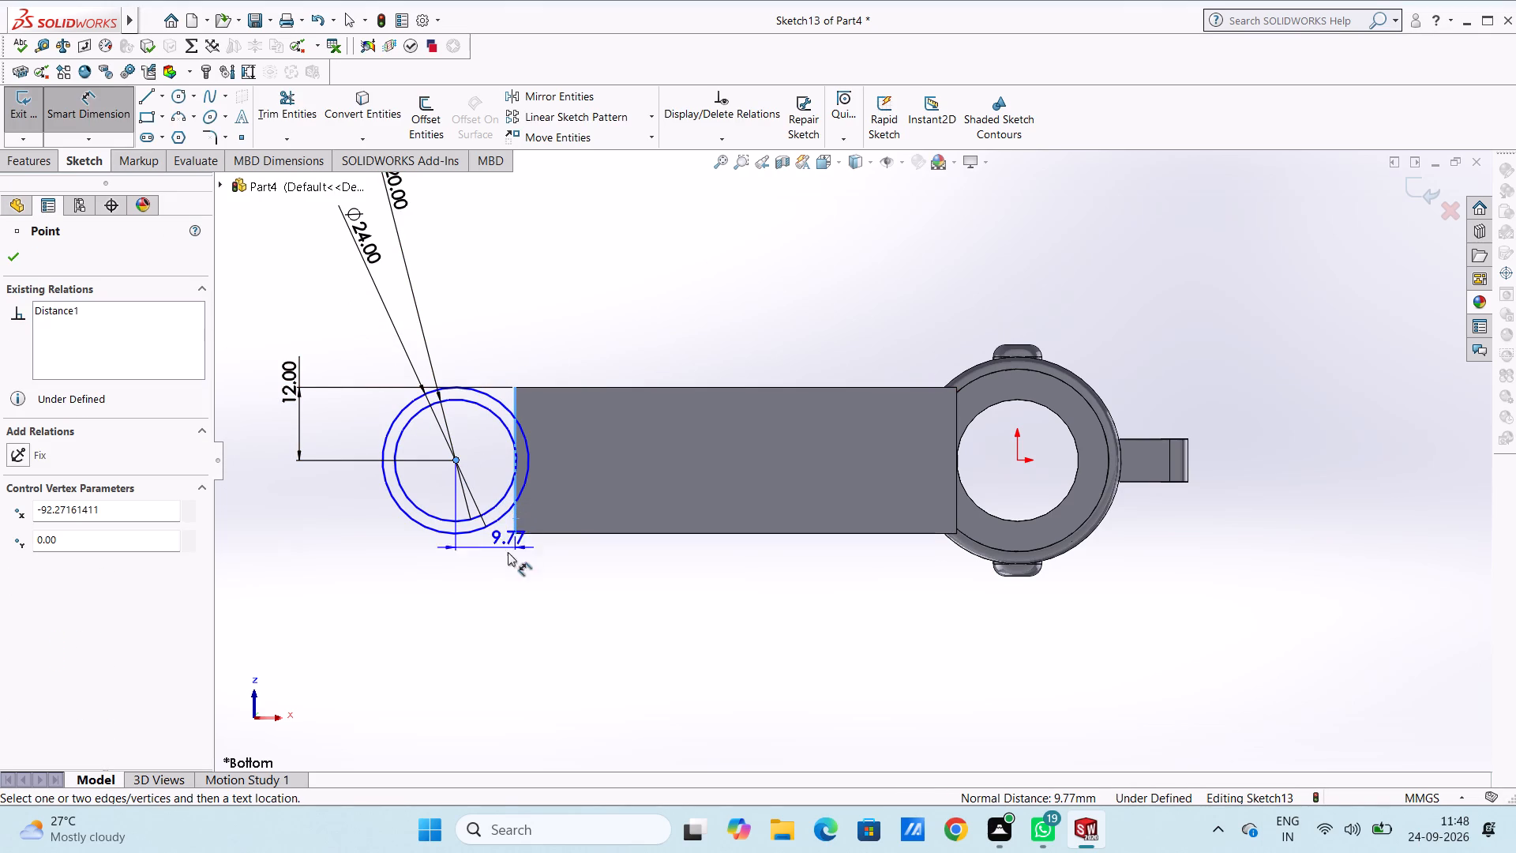
pyautogui.click(497, 641)
pyautogui.press('8')
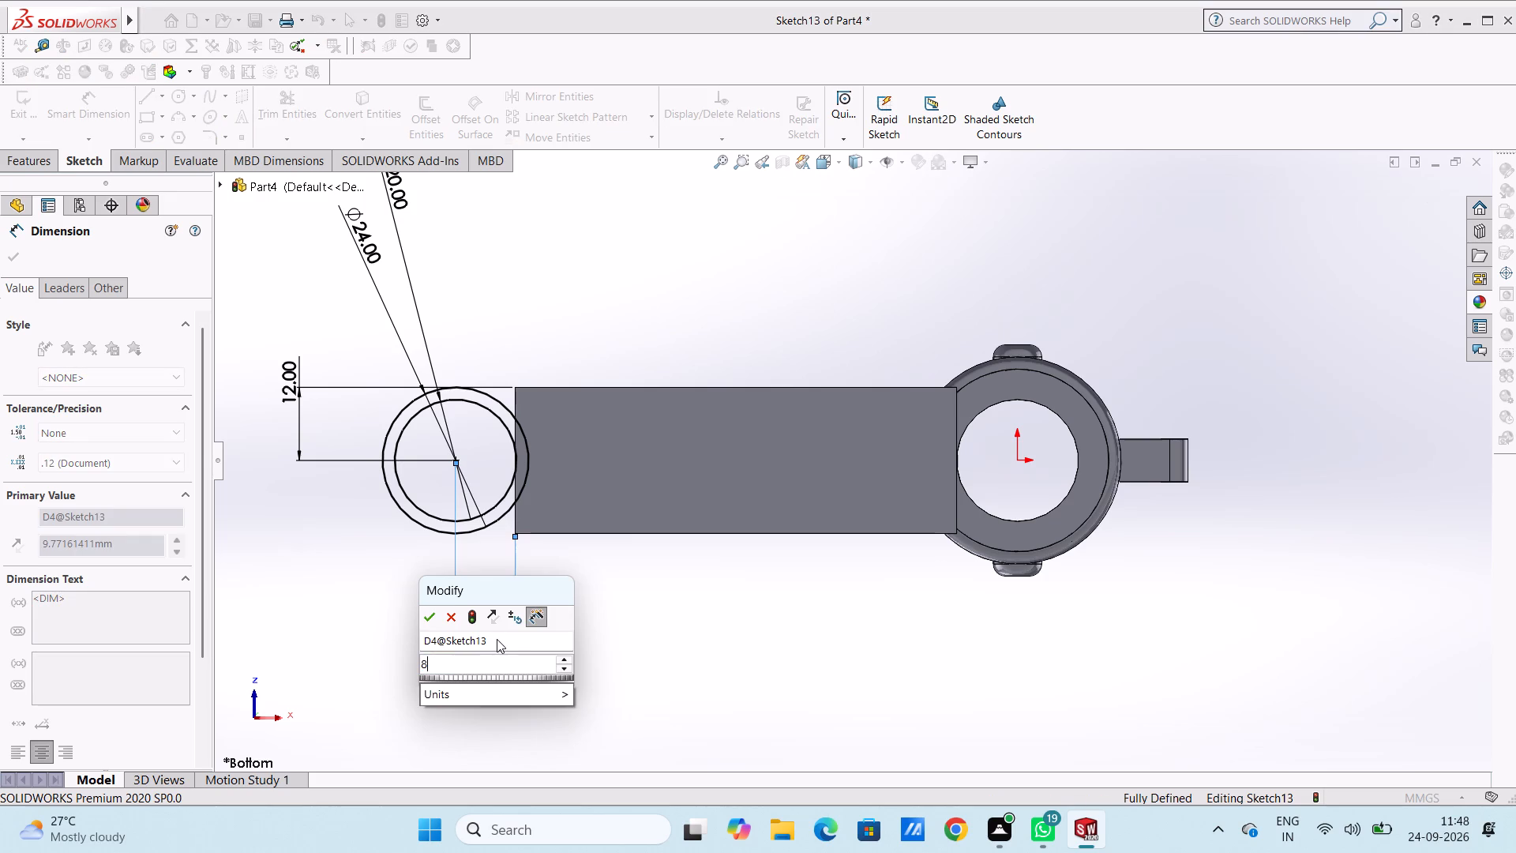
pyautogui.press('Return')
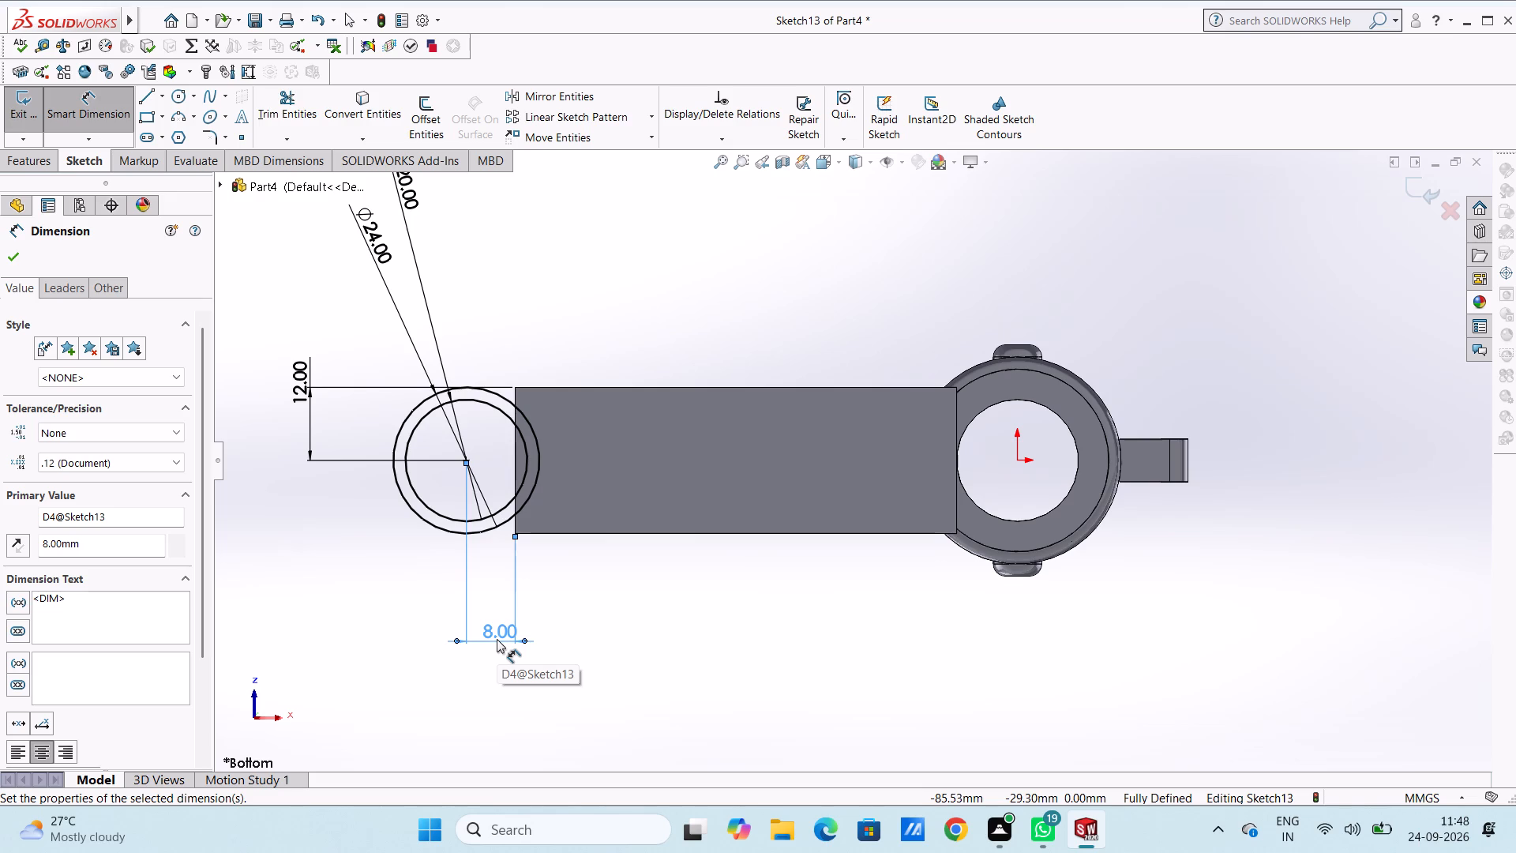
pyautogui.click(545, 333)
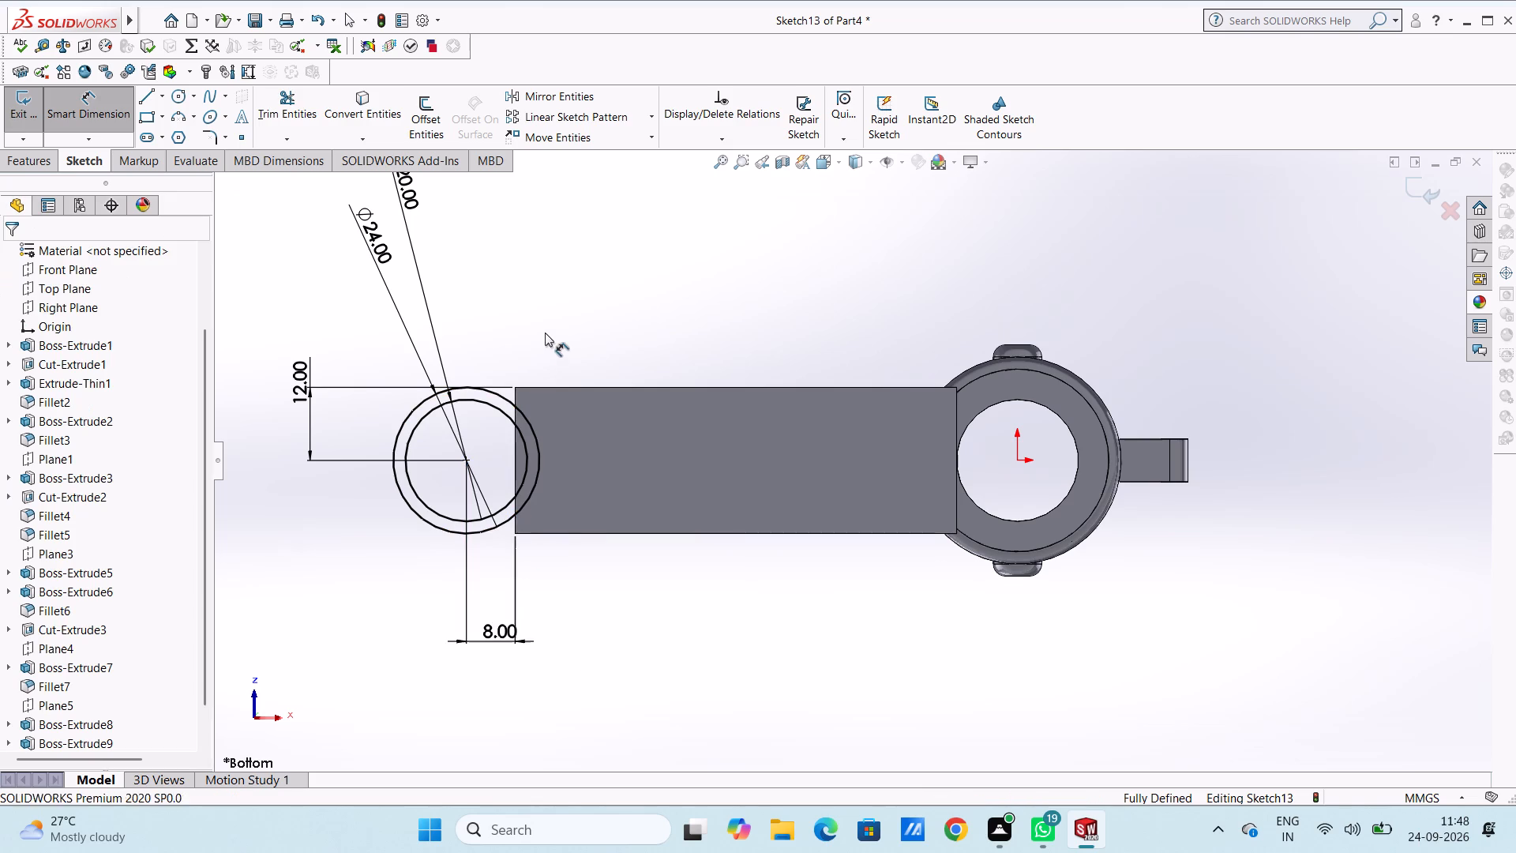
# Examine from several angles how the ring sketch sits relative to the base plate and the arched block.
pyautogui.scroll(2, 555, 334)
pyautogui.moveTo(626, 270); pyautogui.dragTo(601, 456, button='middle')
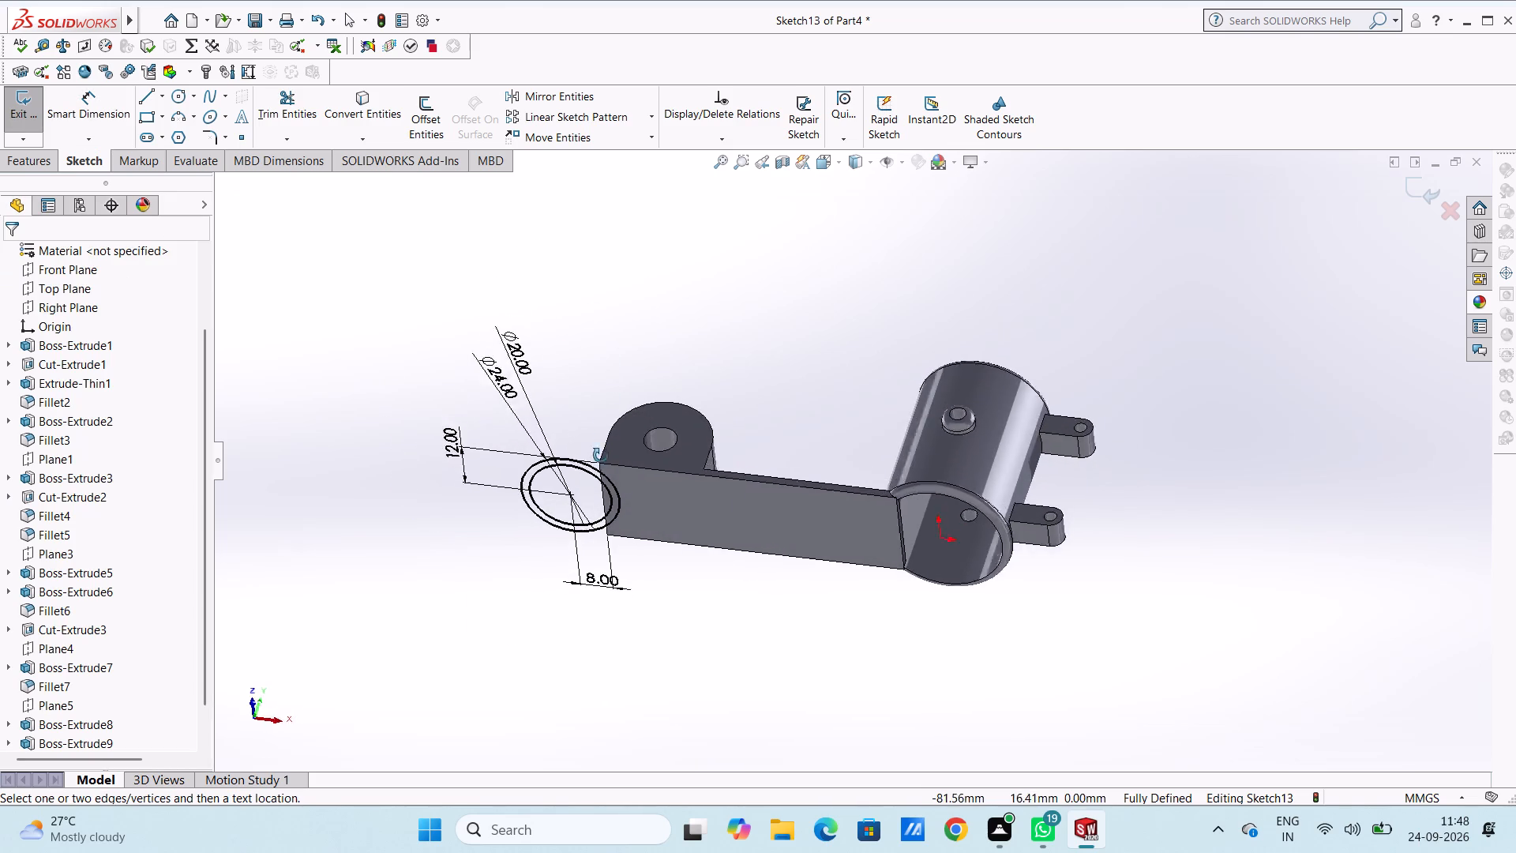
pyautogui.moveTo(601, 456); pyautogui.dragTo(605, 621, button='middle')
pyautogui.moveTo(636, 373); pyautogui.dragTo(631, 472, button='middle')
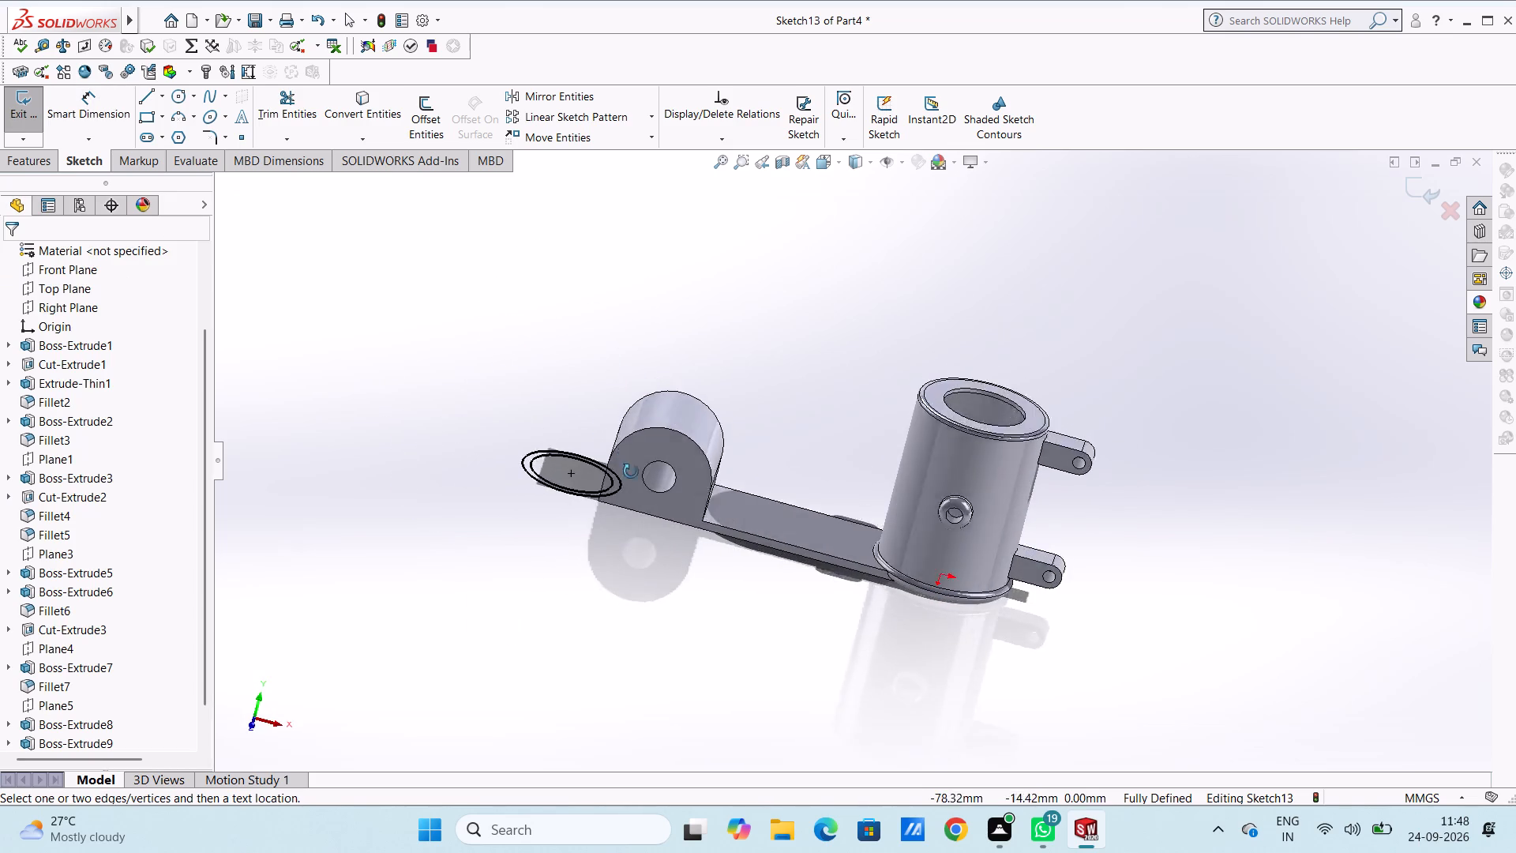
pyautogui.moveTo(631, 472); pyautogui.dragTo(631, 556, button='middle')
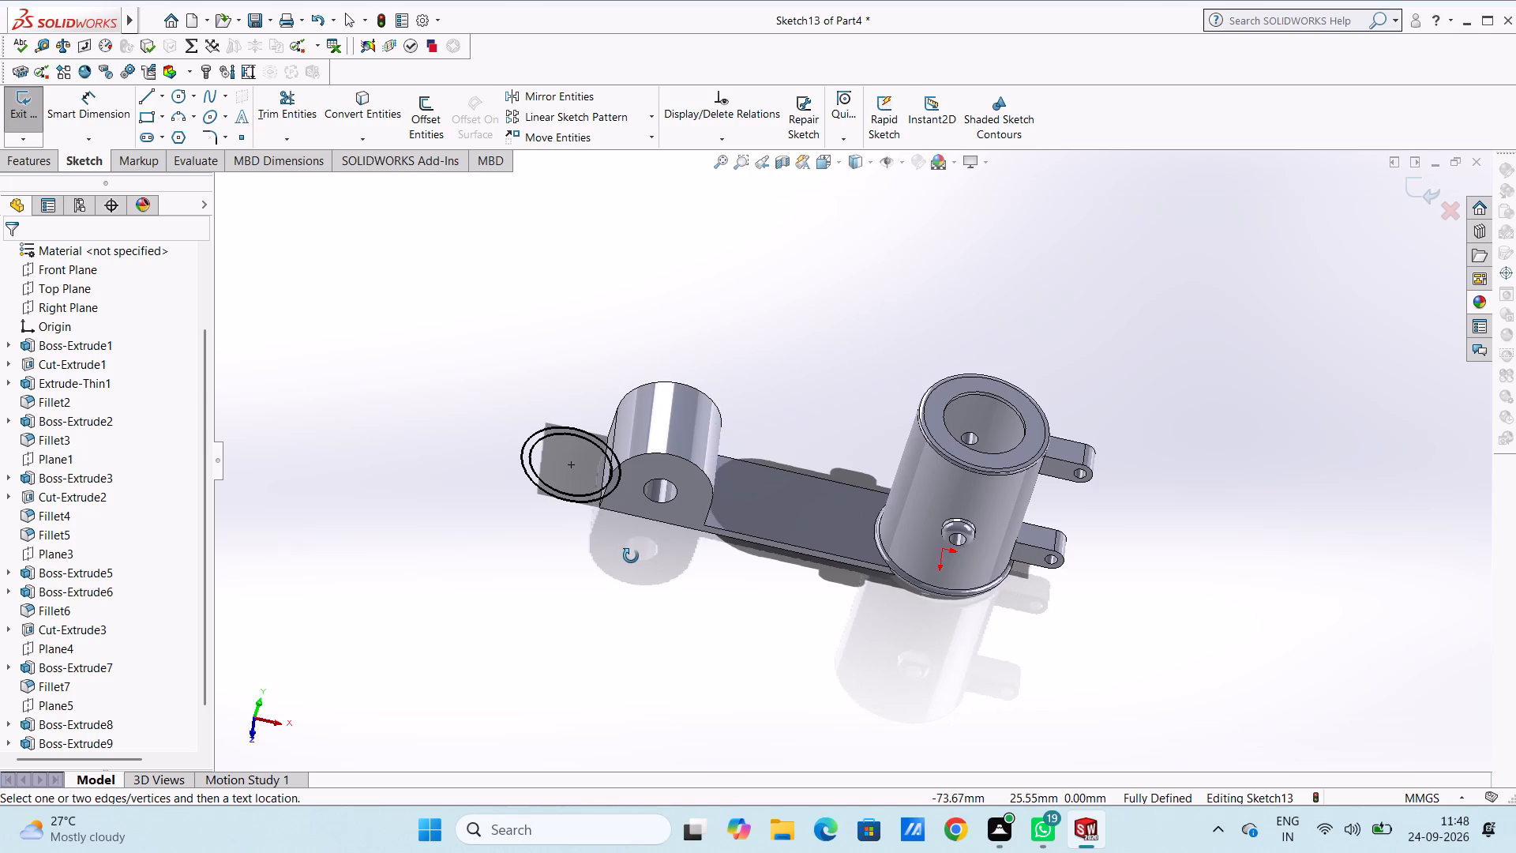
pyautogui.moveTo(631, 556); pyautogui.dragTo(691, 270, button='middle')
pyautogui.moveTo(723, 344); pyautogui.dragTo(711, 258, button='middle')
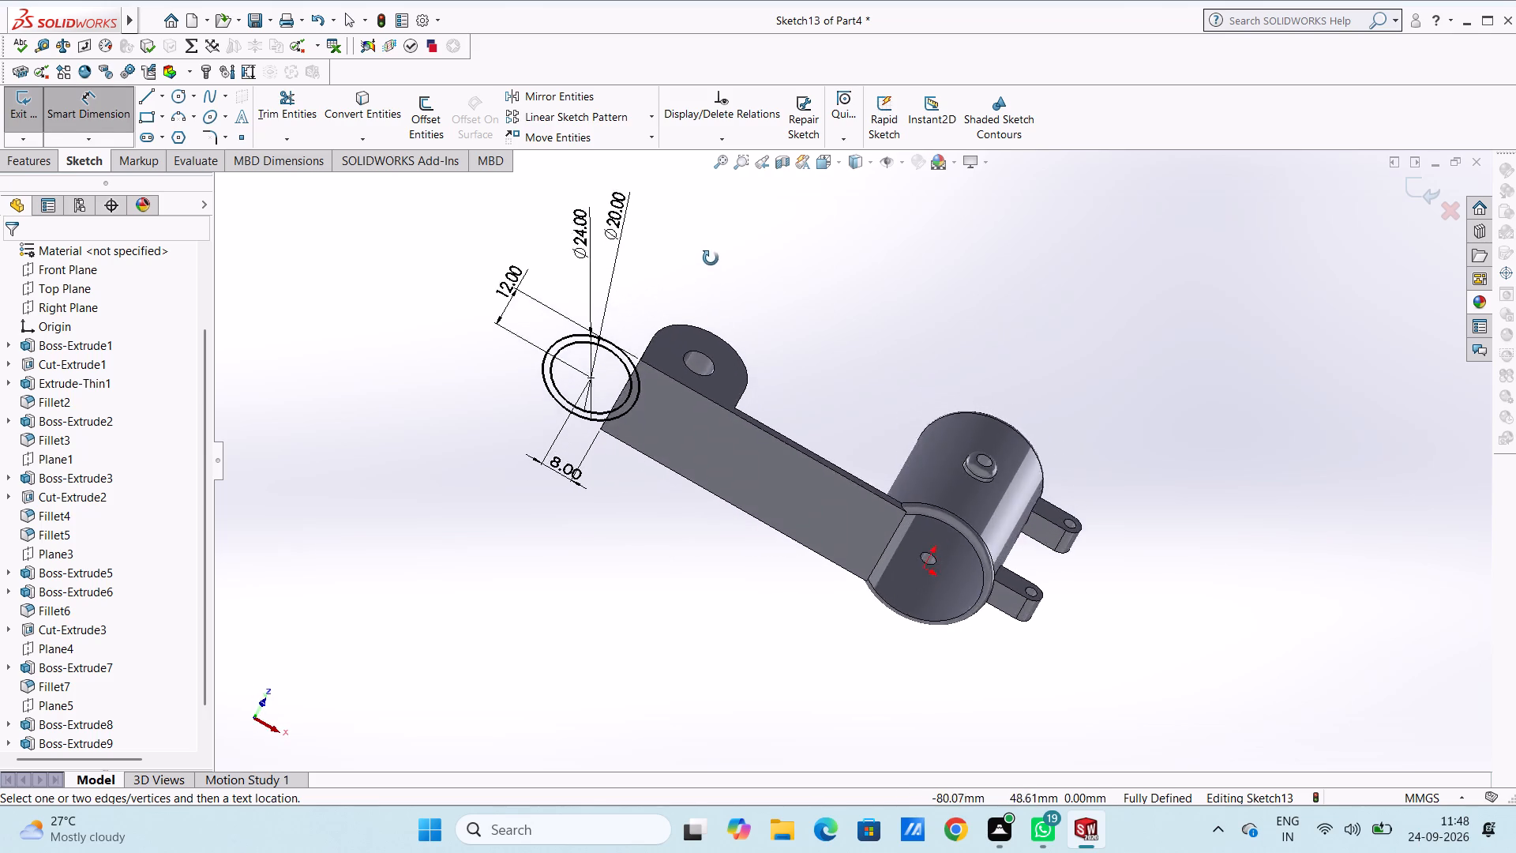
pyautogui.moveTo(711, 258); pyautogui.dragTo(713, 243, button='middle')
pyautogui.moveTo(802, 376); pyautogui.dragTo(820, 284, button='middle')
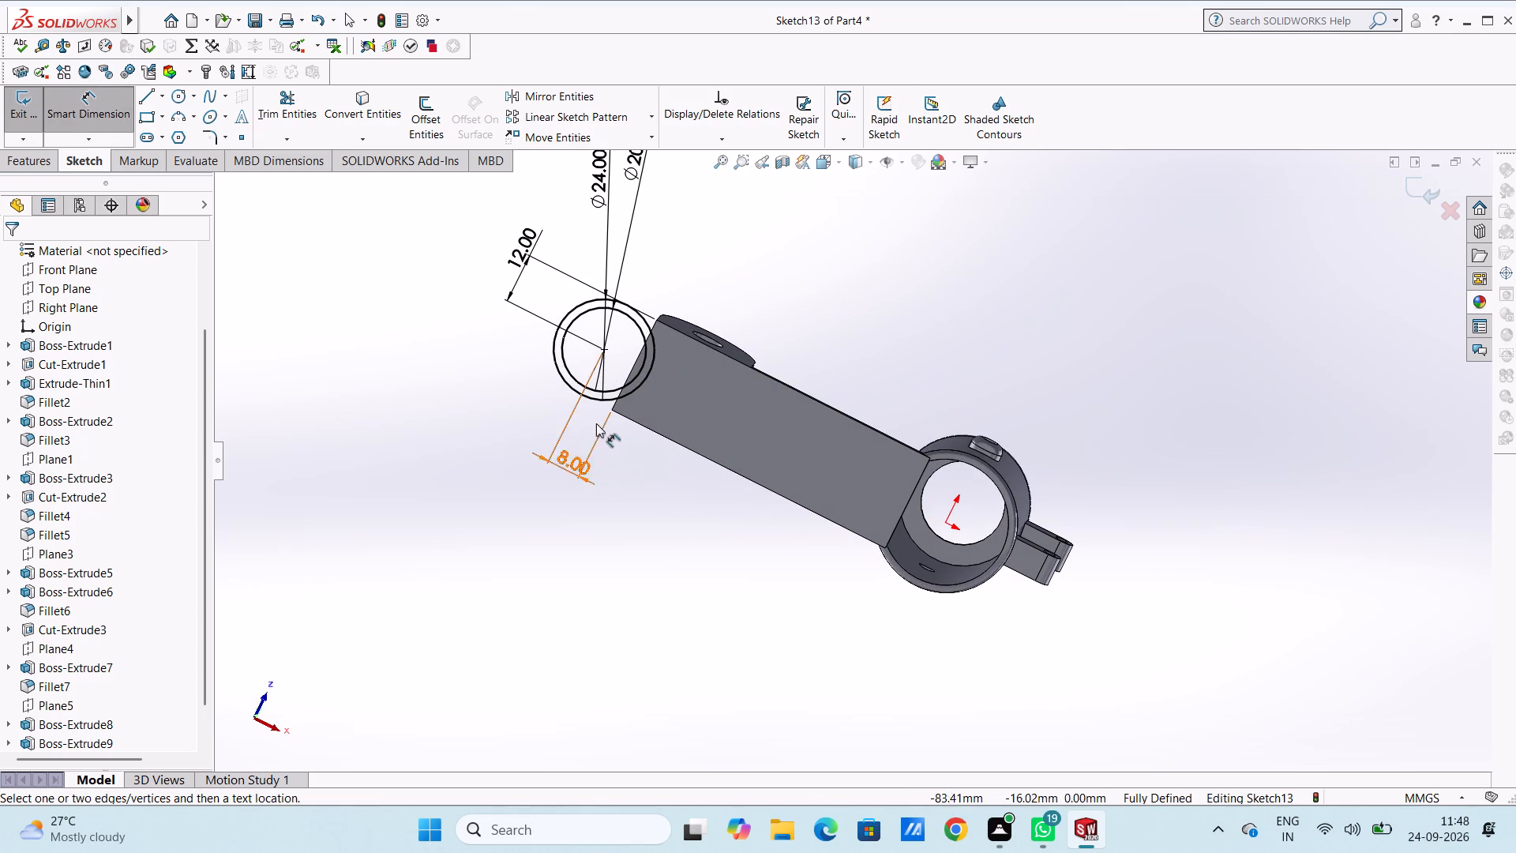
# Reduce the distance from the circles' centre to the base plate's free end edge to 7 mm, and further to 6 mm.
pyautogui.doubleClick(562, 459)
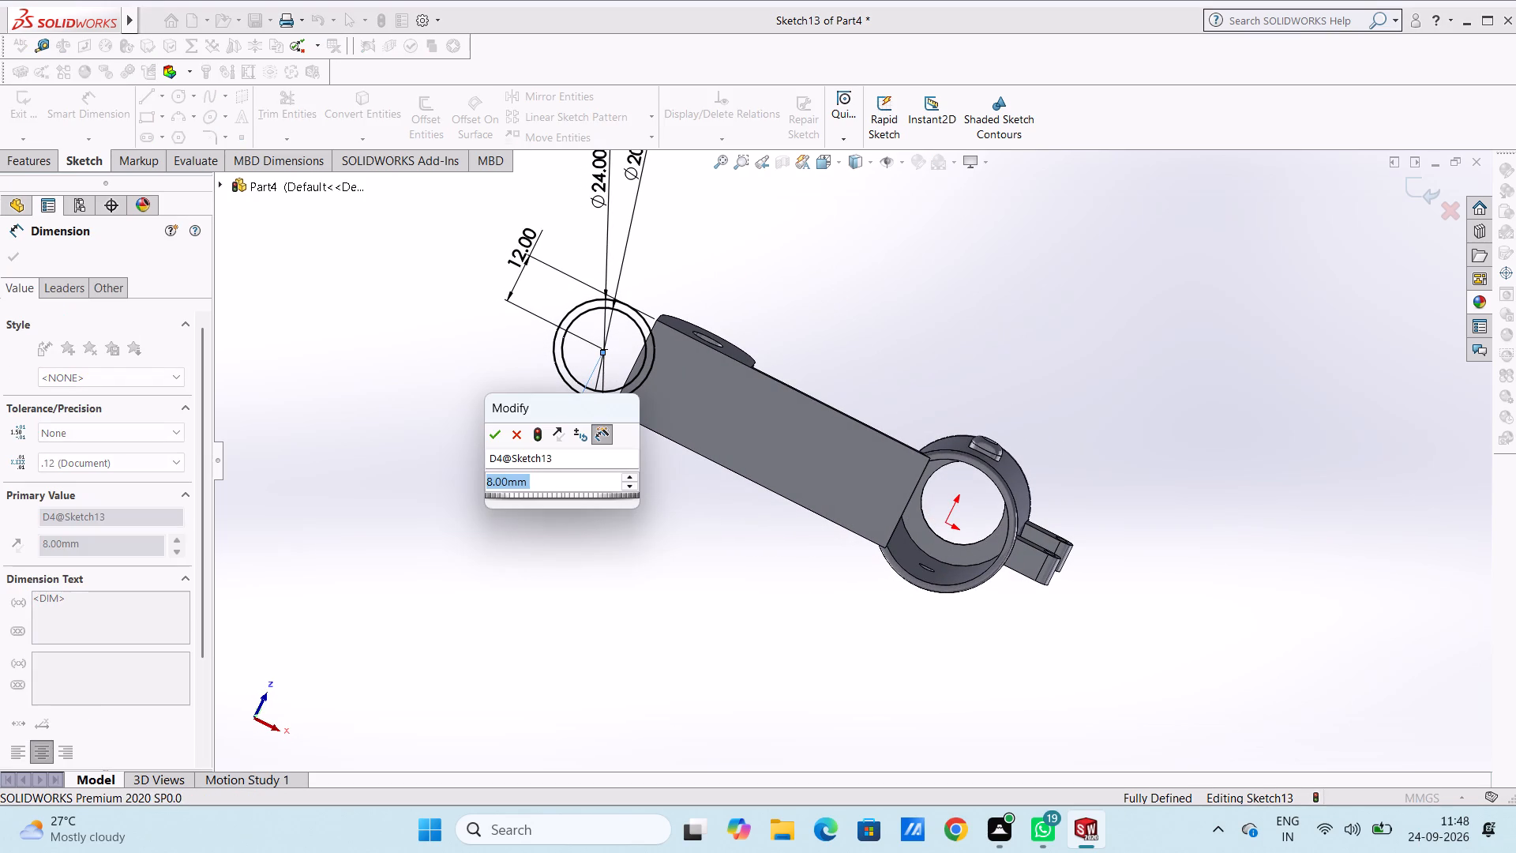
pyautogui.press('7')
pyautogui.press('Return')
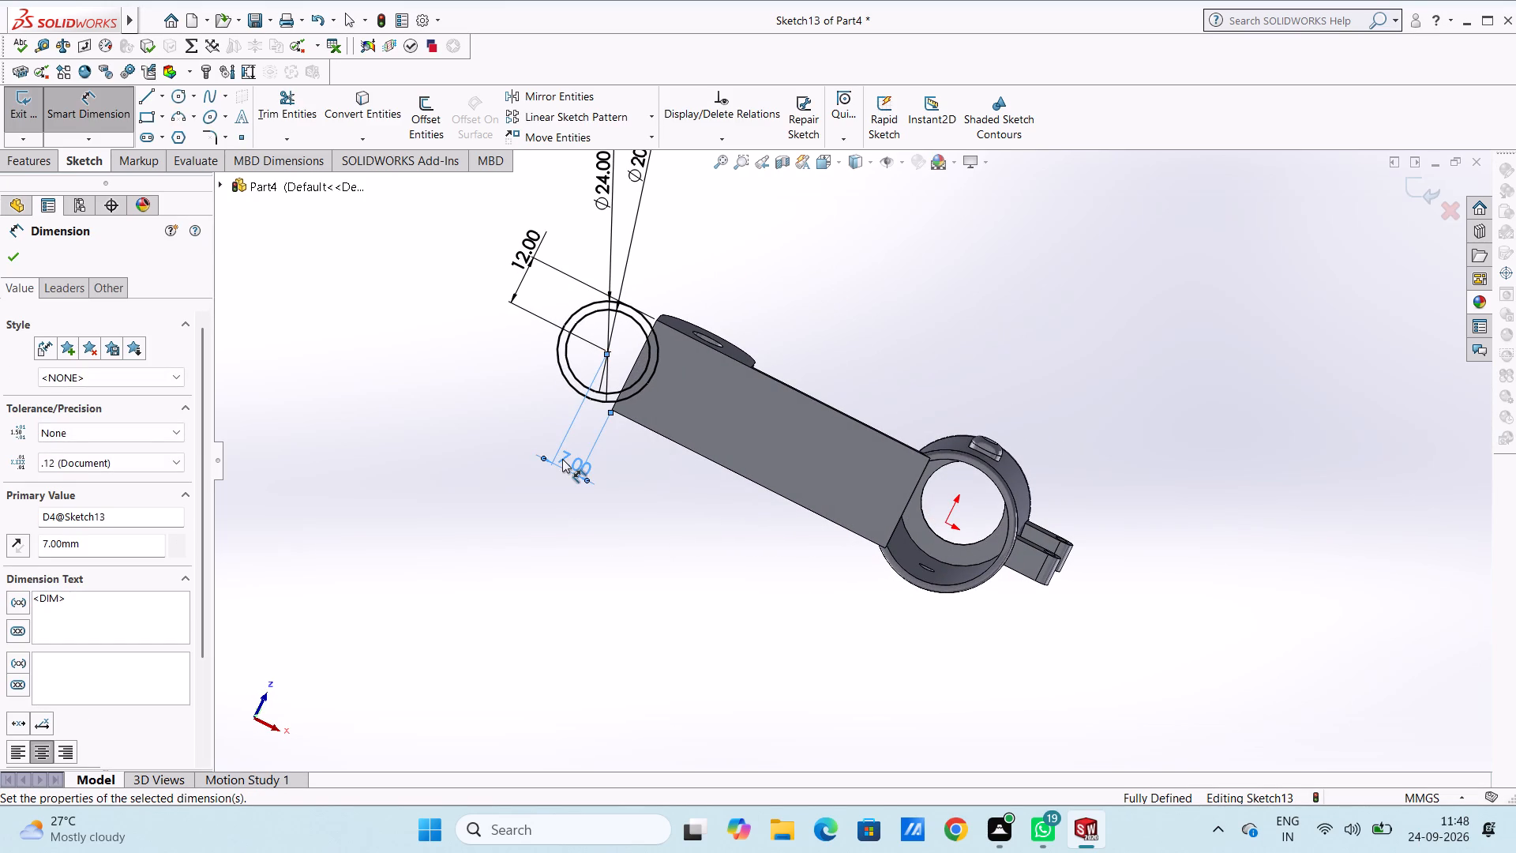
pyautogui.click(393, 351)
pyautogui.doubleClick(575, 470)
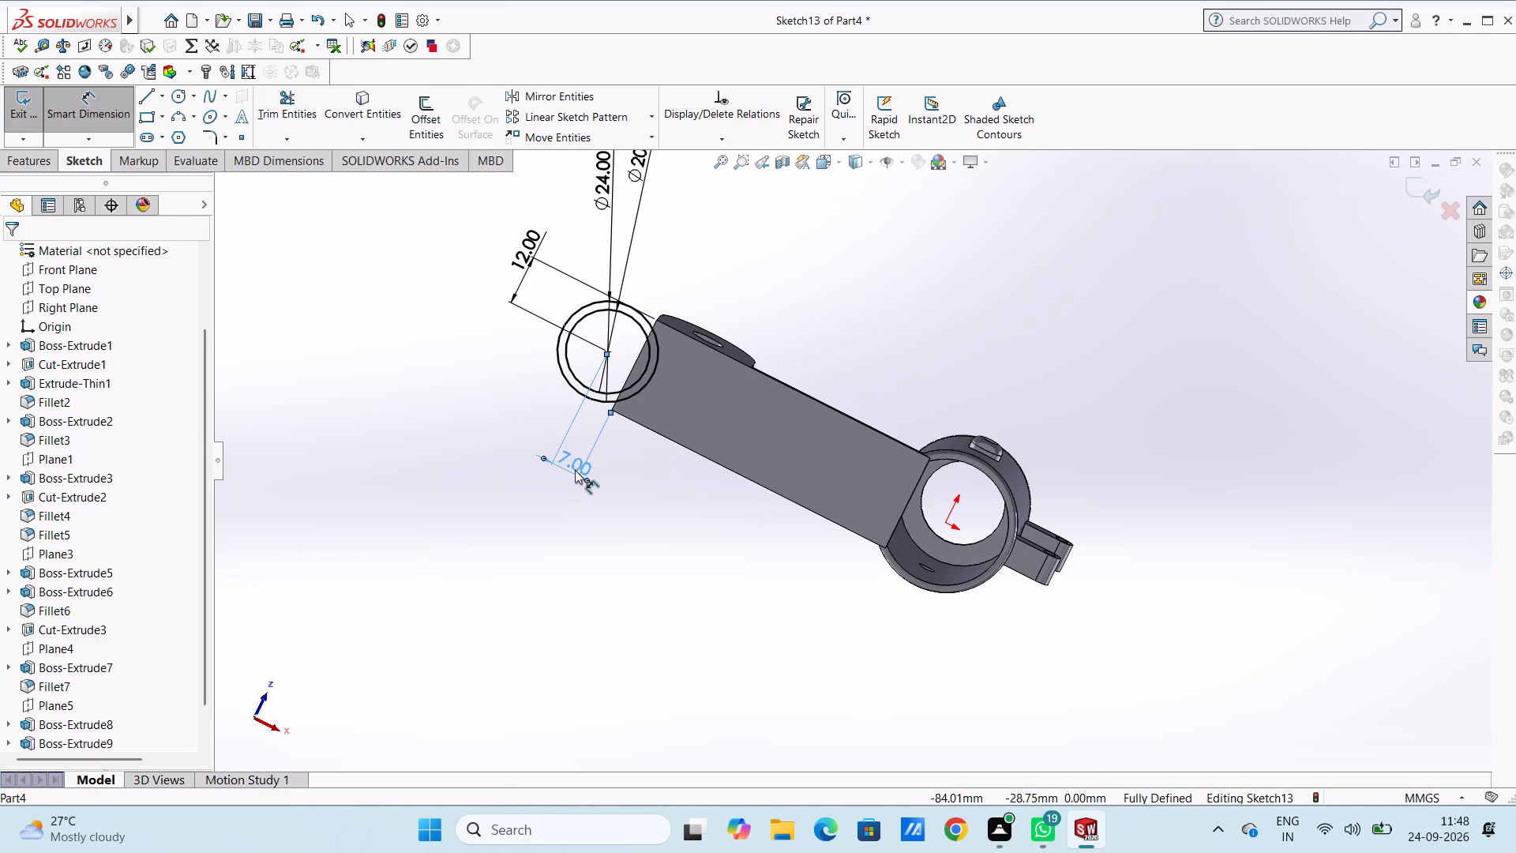
pyautogui.press('6')
pyautogui.press('Return')
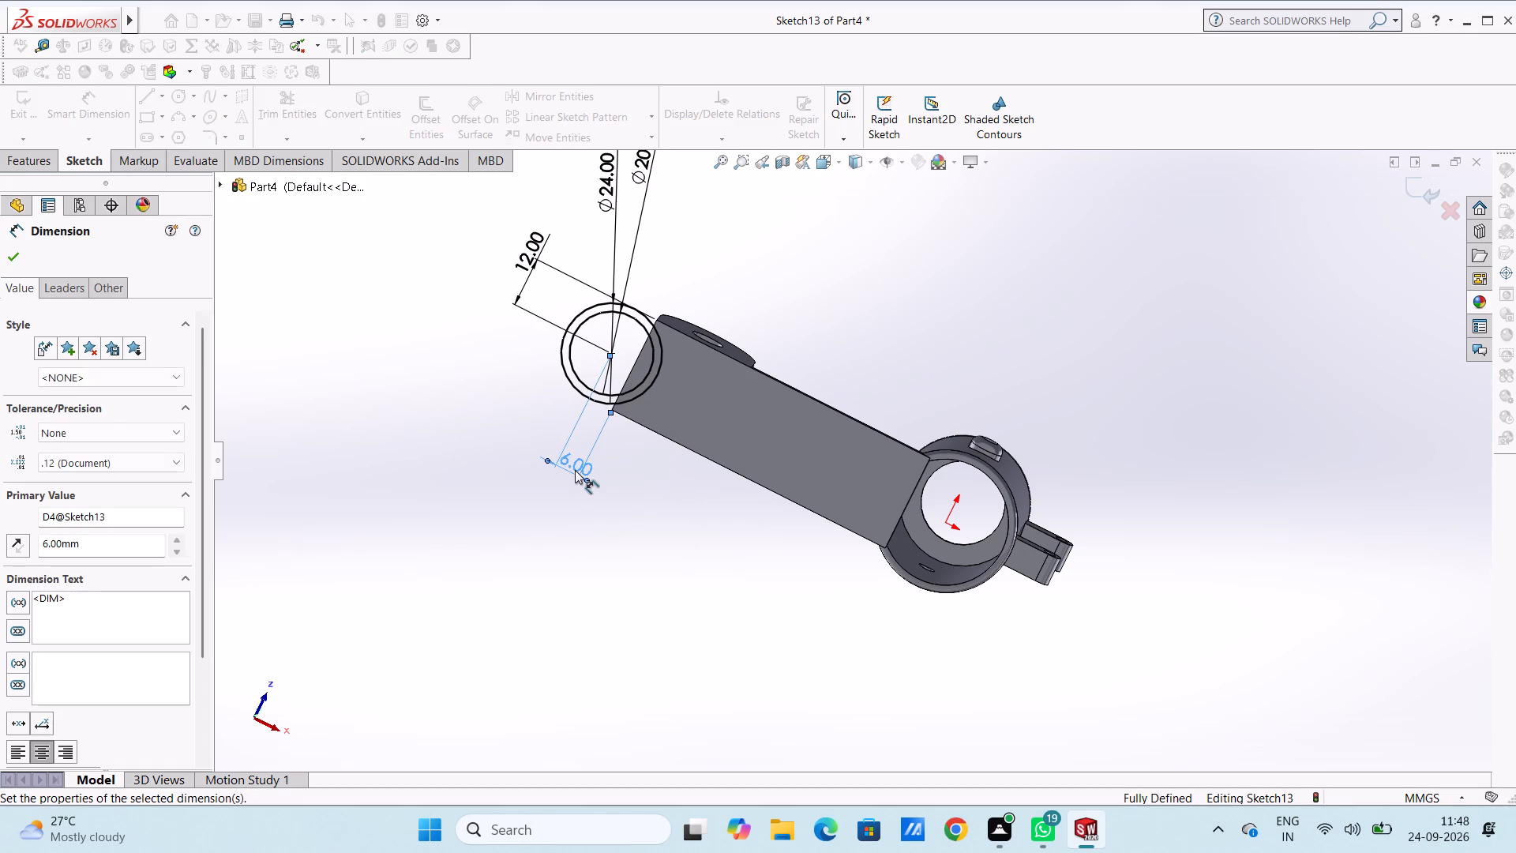
pyautogui.click(453, 412)
# Set the distance from the circles' centre to the base plate's long edge to 26 mm.
pyautogui.moveTo(510, 401); pyautogui.dragTo(516, 400, button='middle')
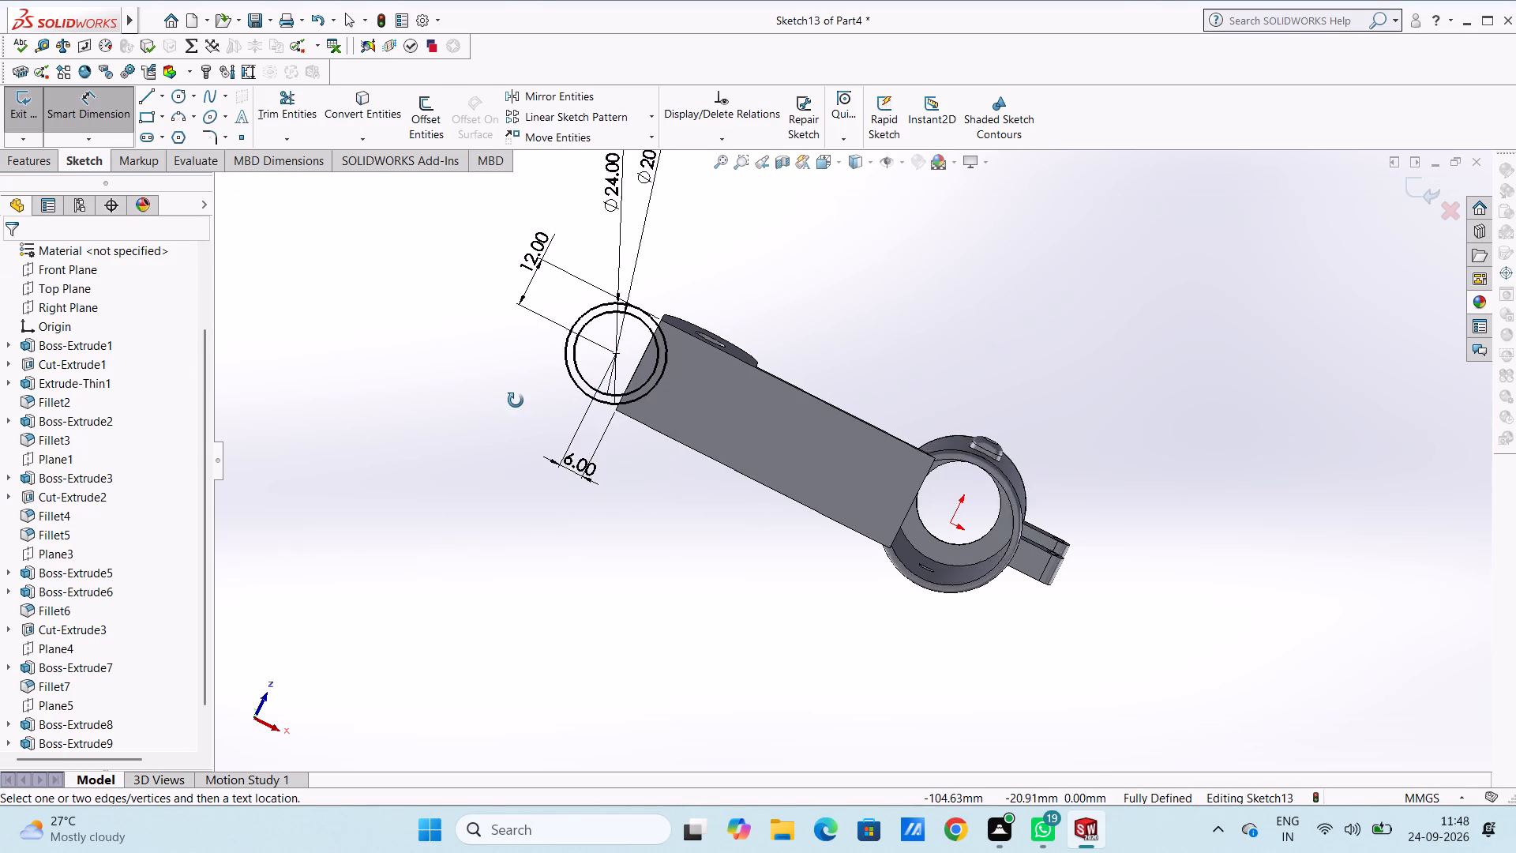
pyautogui.moveTo(516, 400); pyautogui.dragTo(487, 505, button='middle')
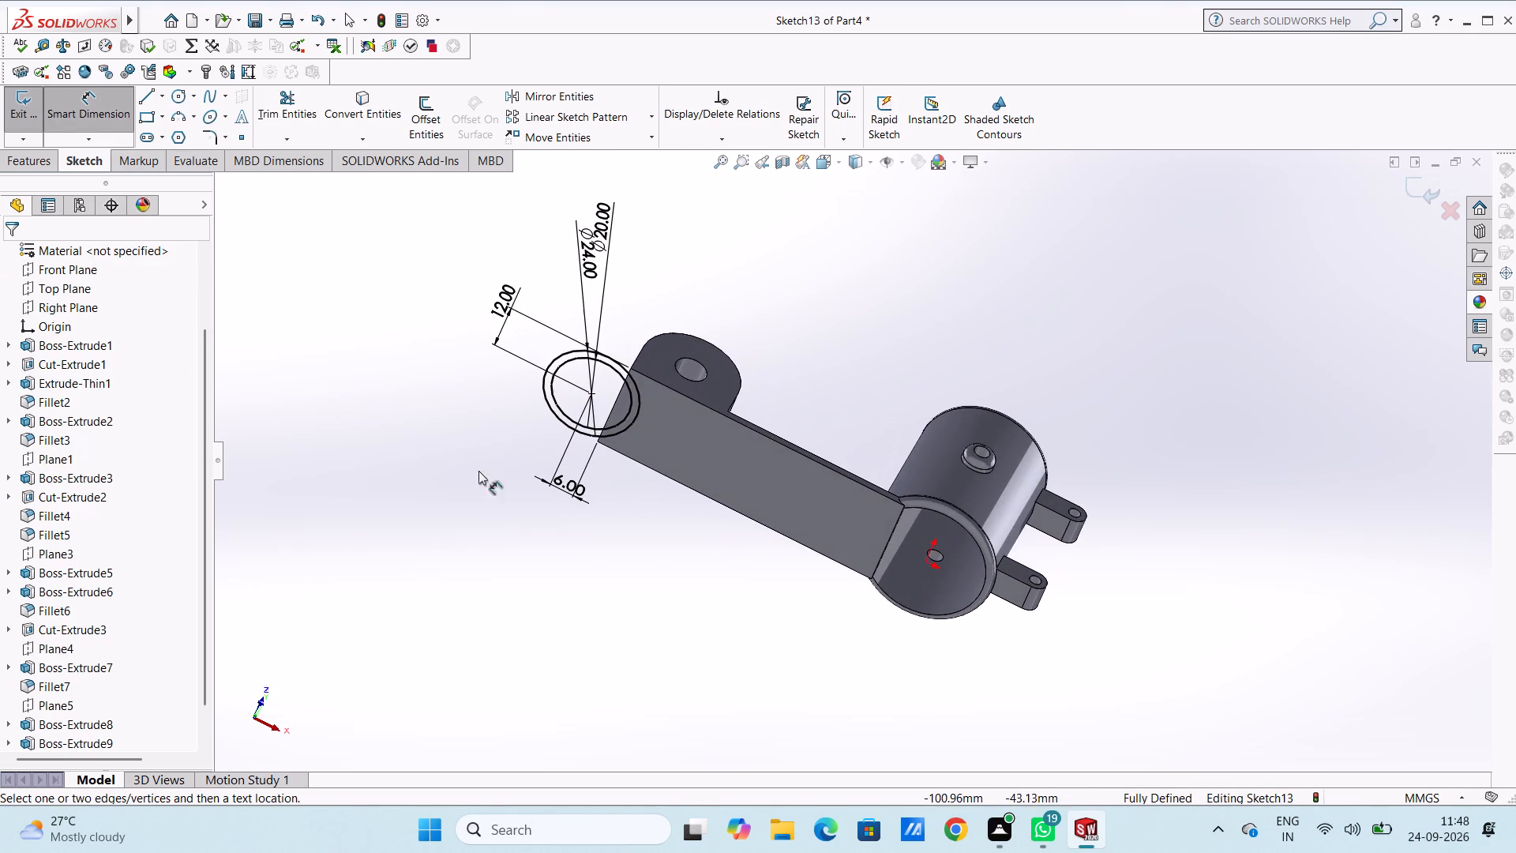
pyautogui.moveTo(480, 413); pyautogui.dragTo(521, 261, button='middle')
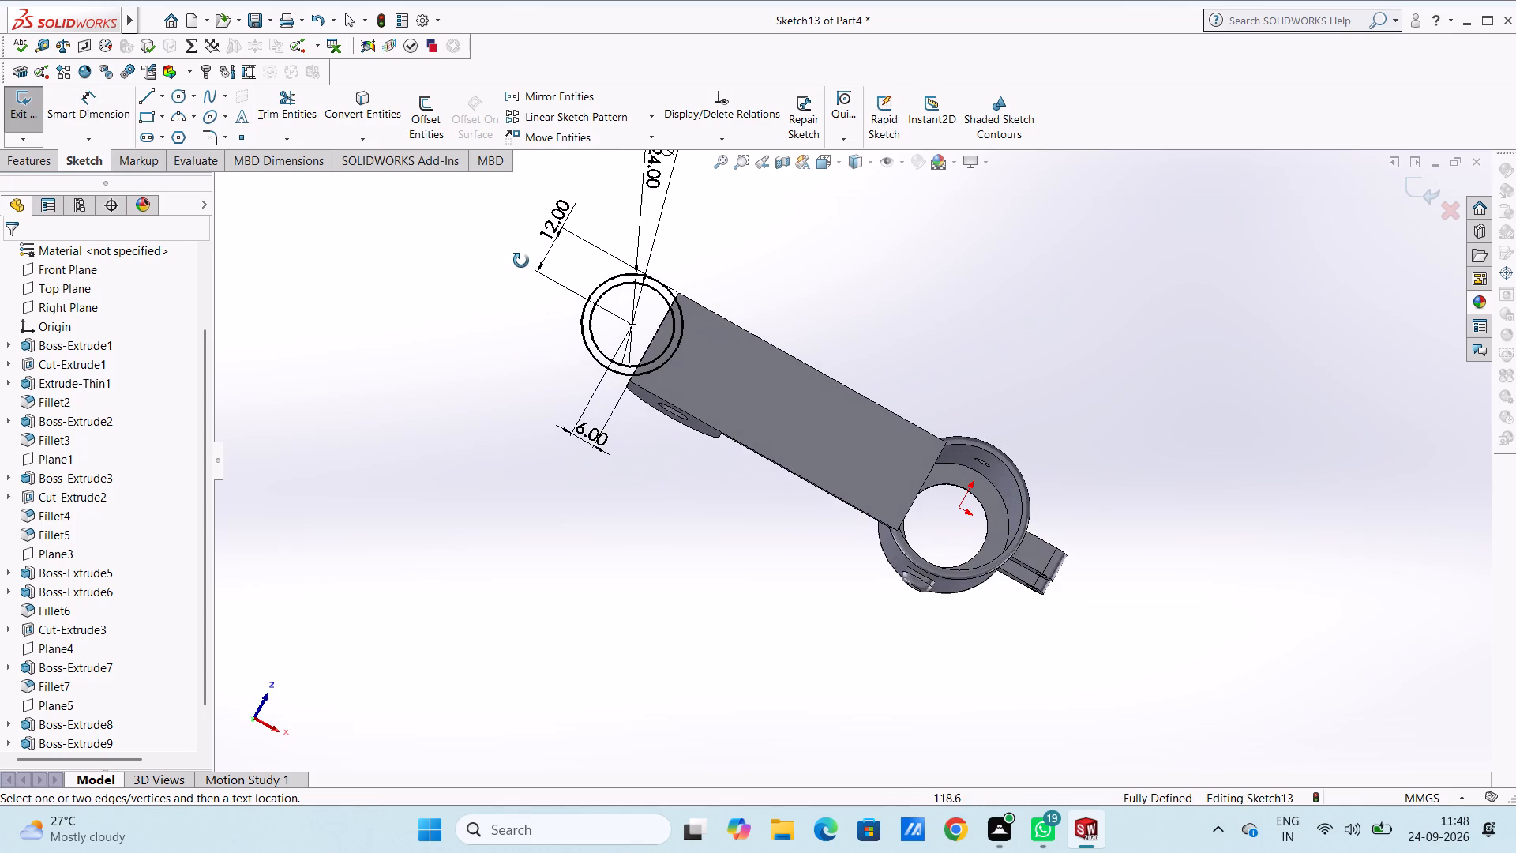
pyautogui.moveTo(521, 261); pyautogui.dragTo(516, 259, button='middle')
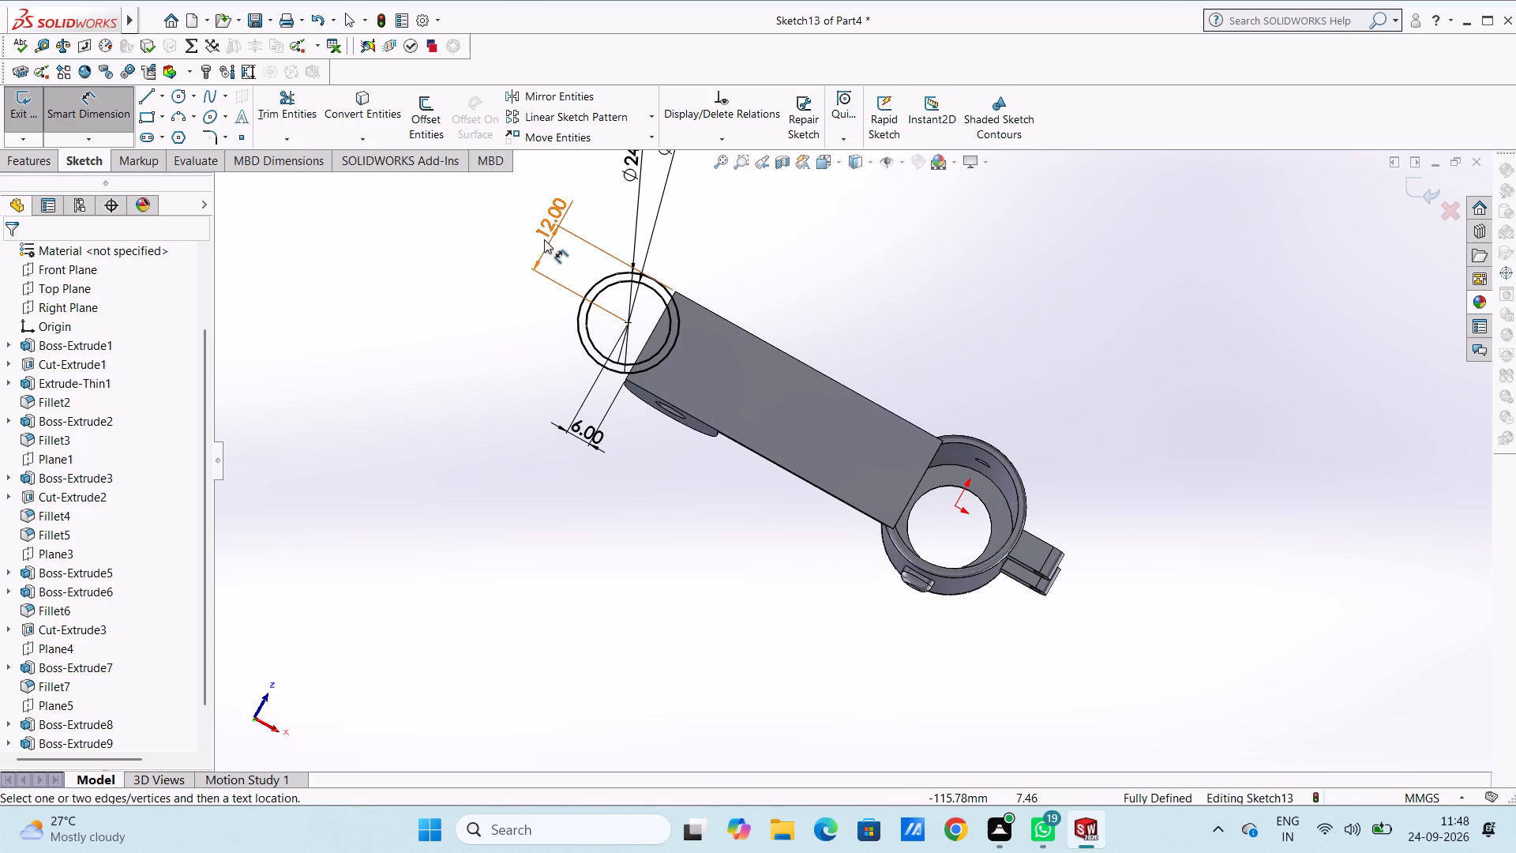
pyautogui.doubleClick(544, 238)
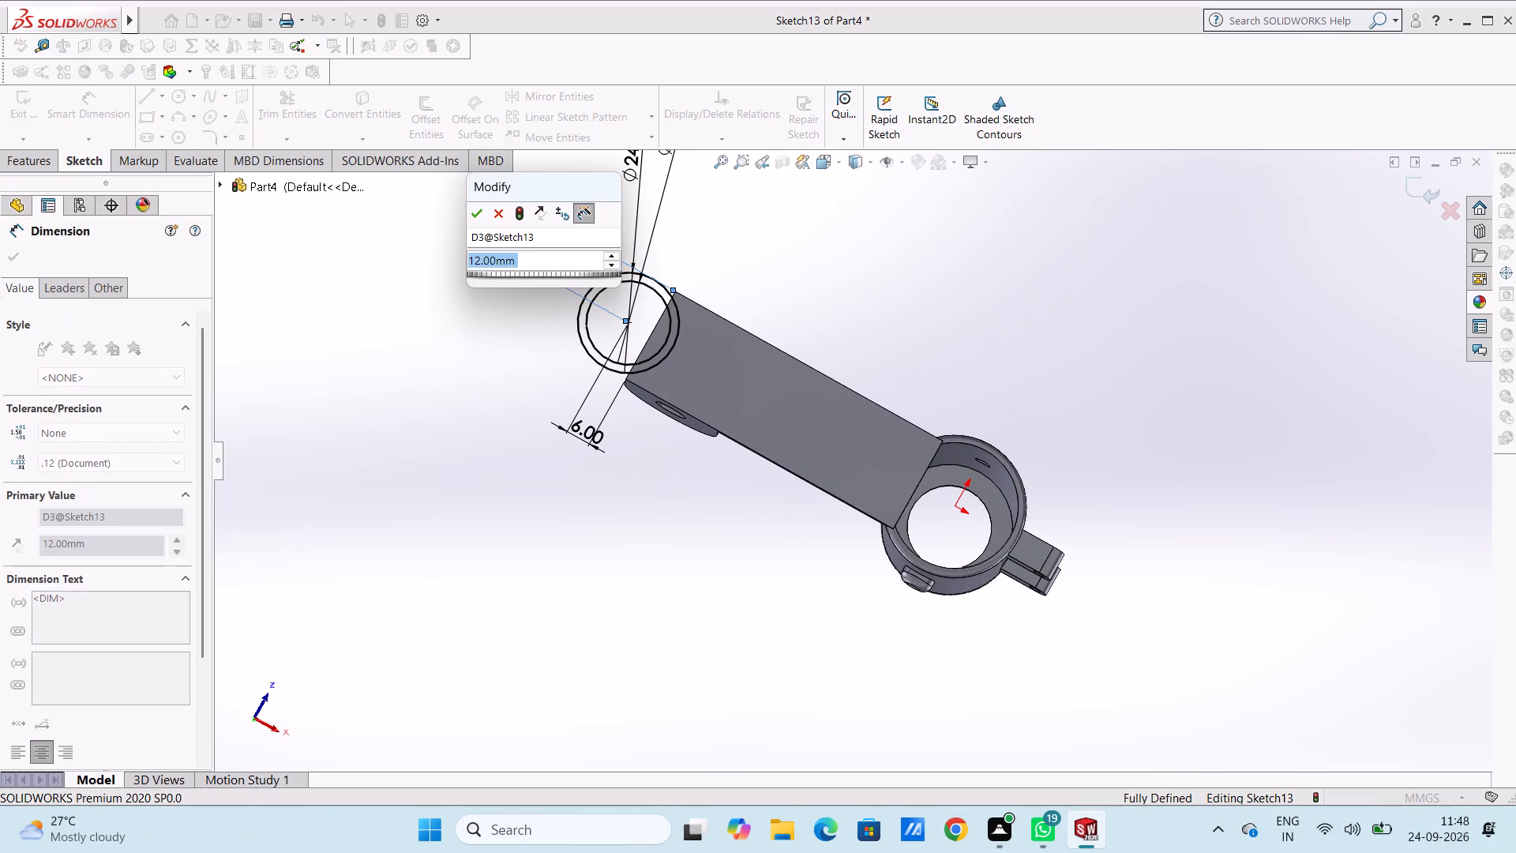
pyautogui.write('26')
pyautogui.press('Return')
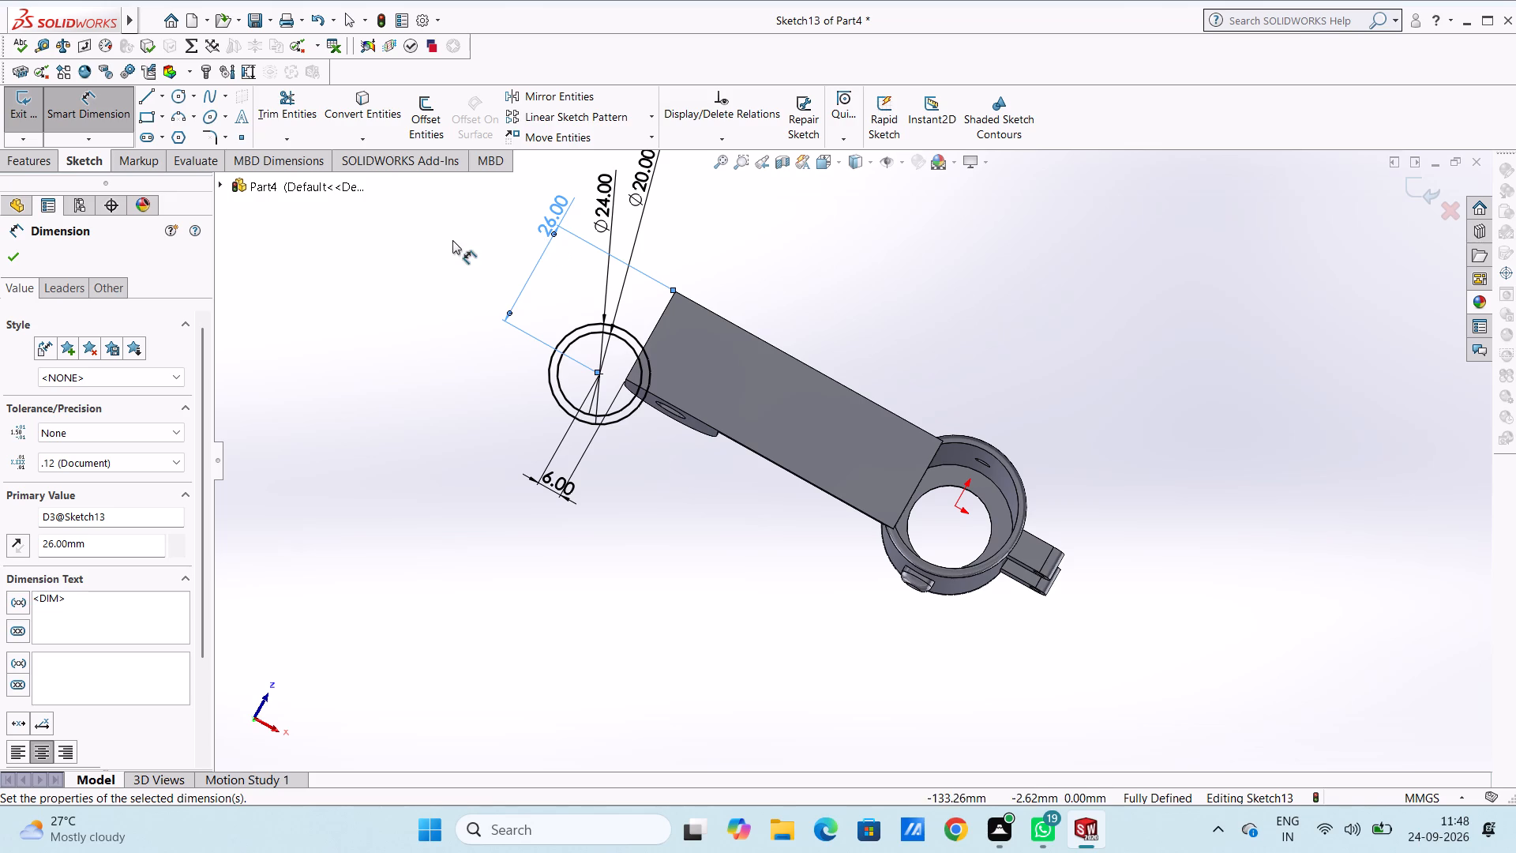
# Set the distance from the circles' centre to the base plate's long edge to 12 mm.
pyautogui.click(452, 240)
pyautogui.doubleClick(548, 234)
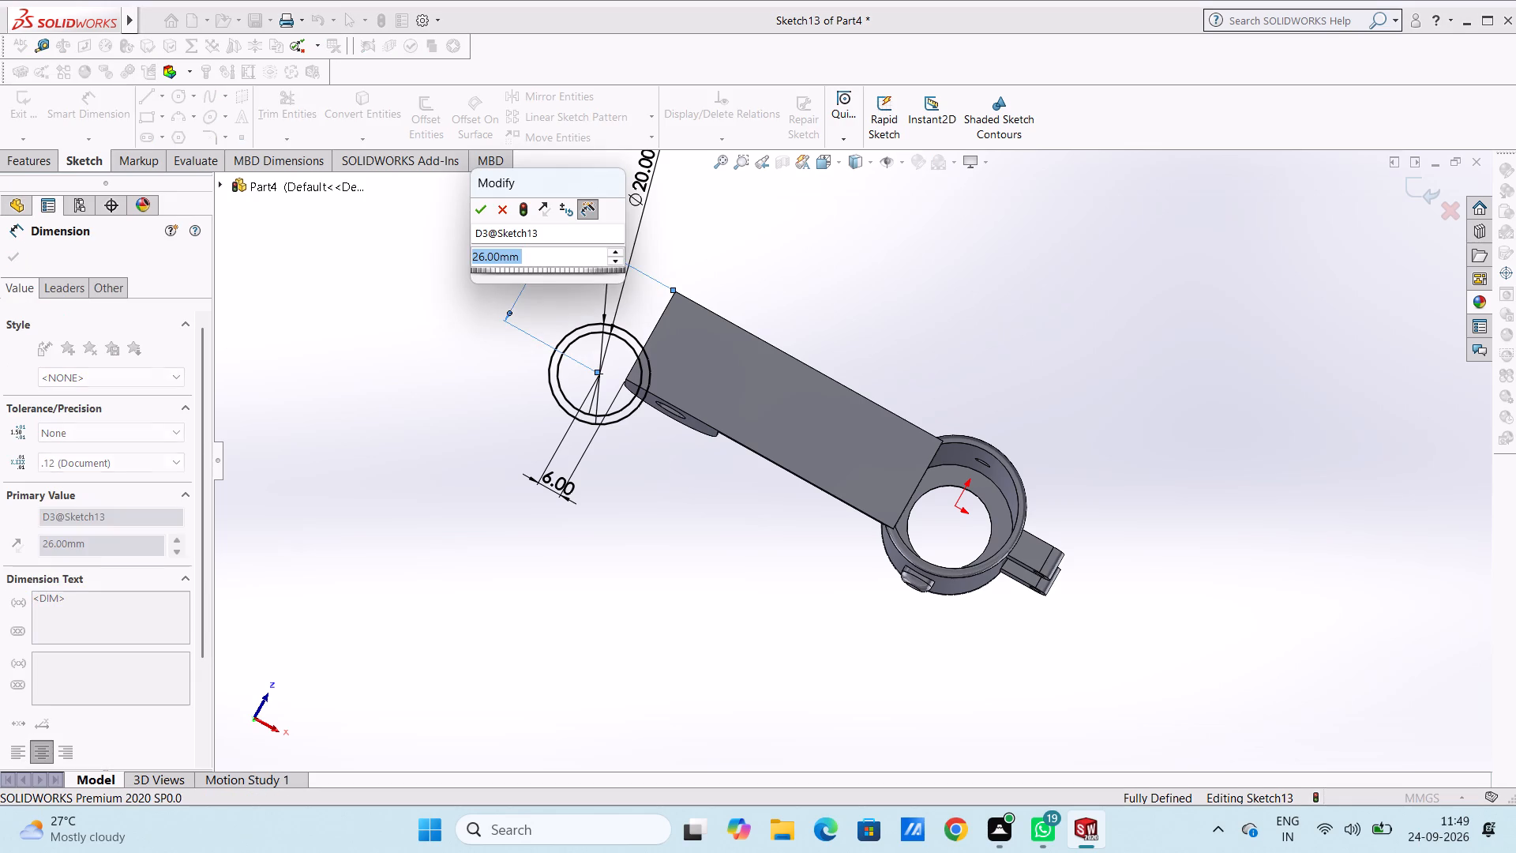
pyautogui.write('12')
pyautogui.press('Return')
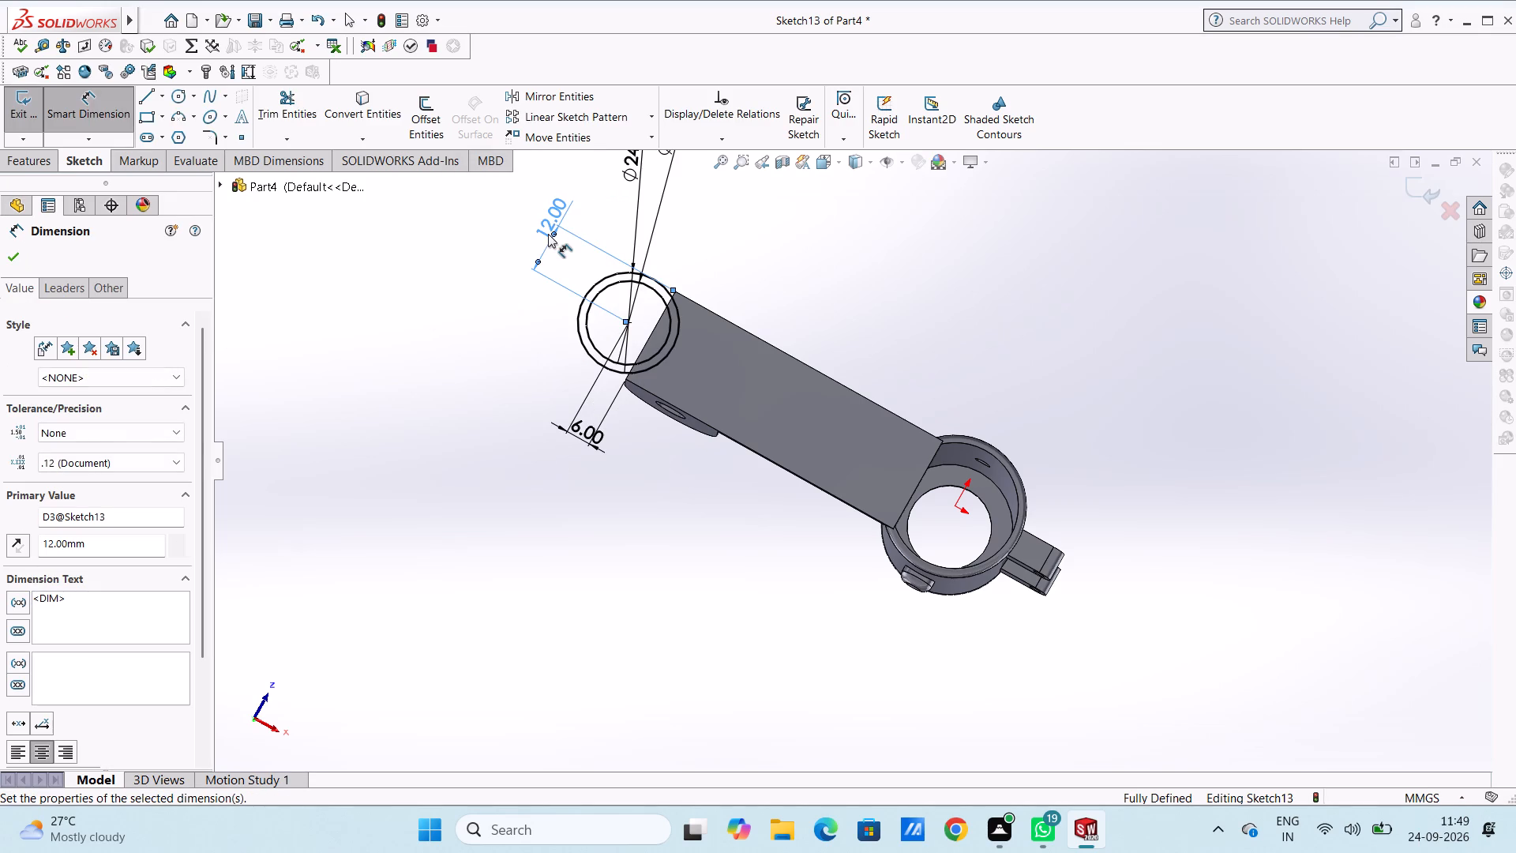
pyautogui.click(438, 258)
# Set the ring sketch's inner circle diameter to 22 mm and its outer circle diameter to 26 mm.
pyautogui.scroll(2, 726, 240)
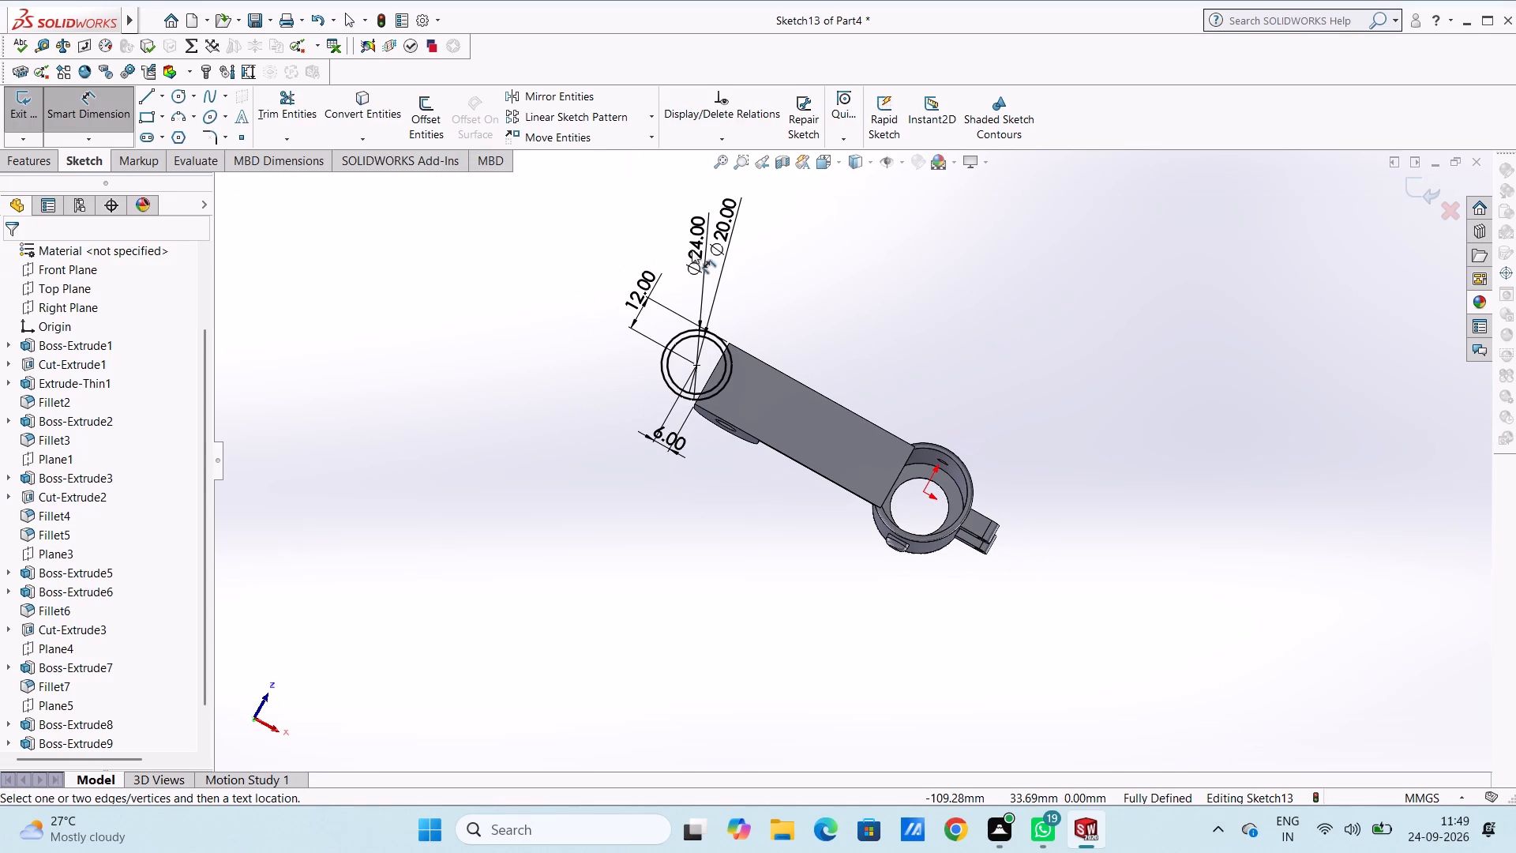
pyautogui.doubleClick(696, 248)
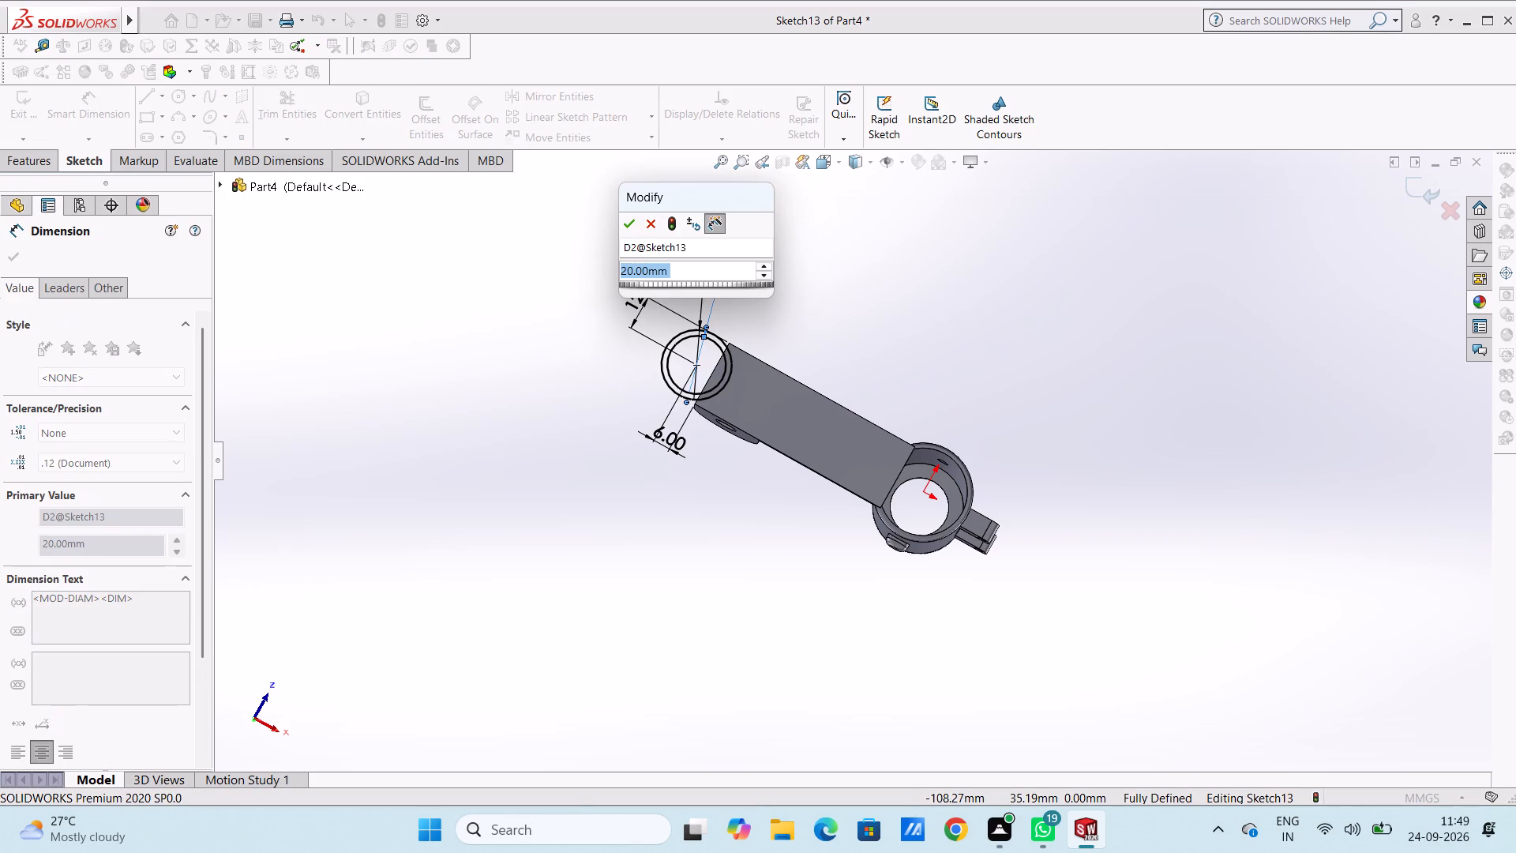
pyautogui.write('22')
pyautogui.press('Return')
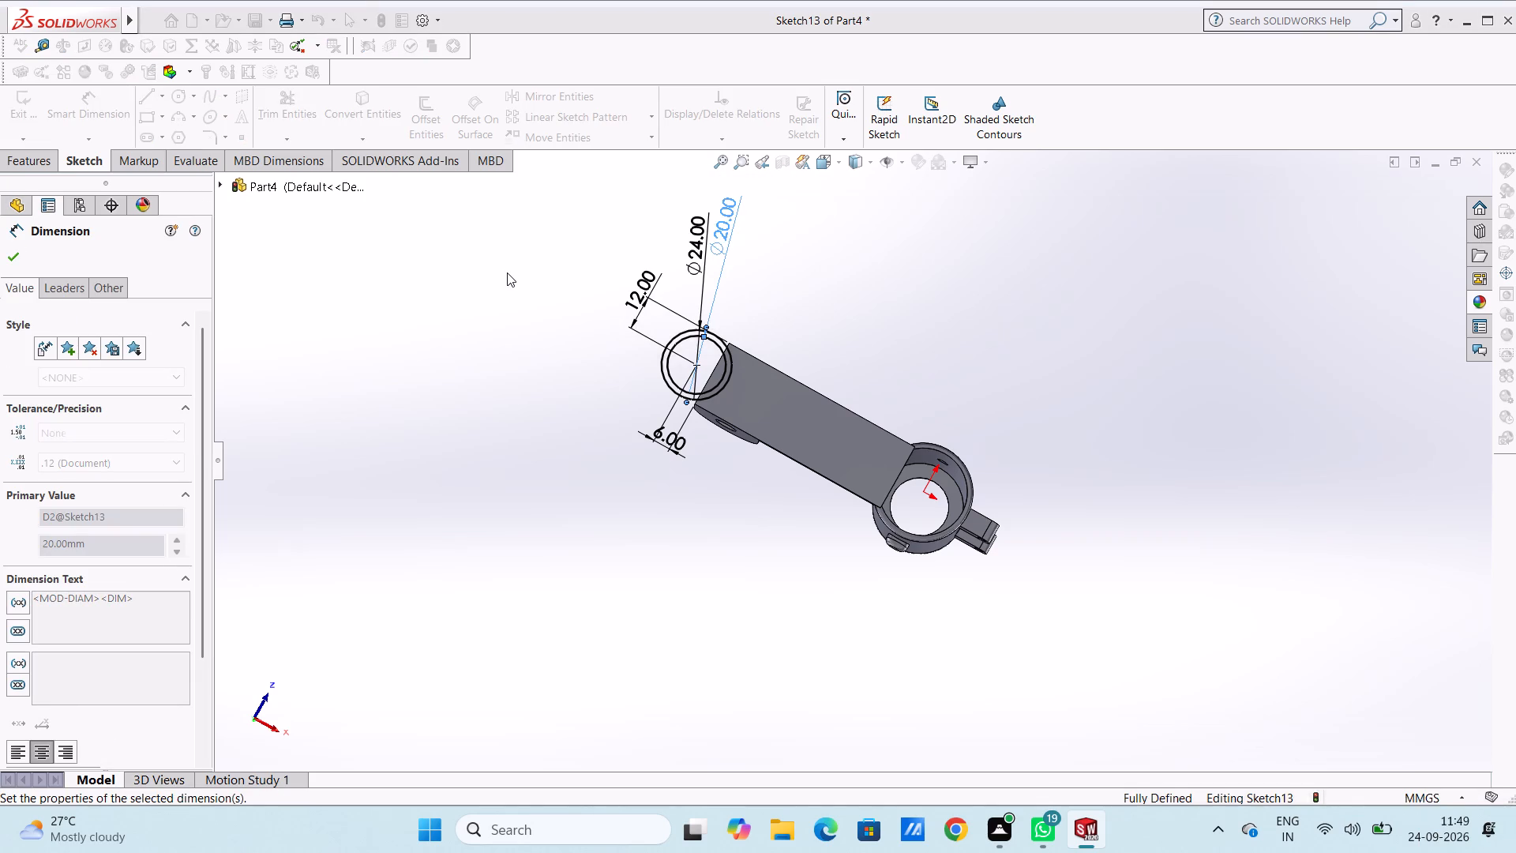
pyautogui.click(507, 314)
pyautogui.doubleClick(697, 260)
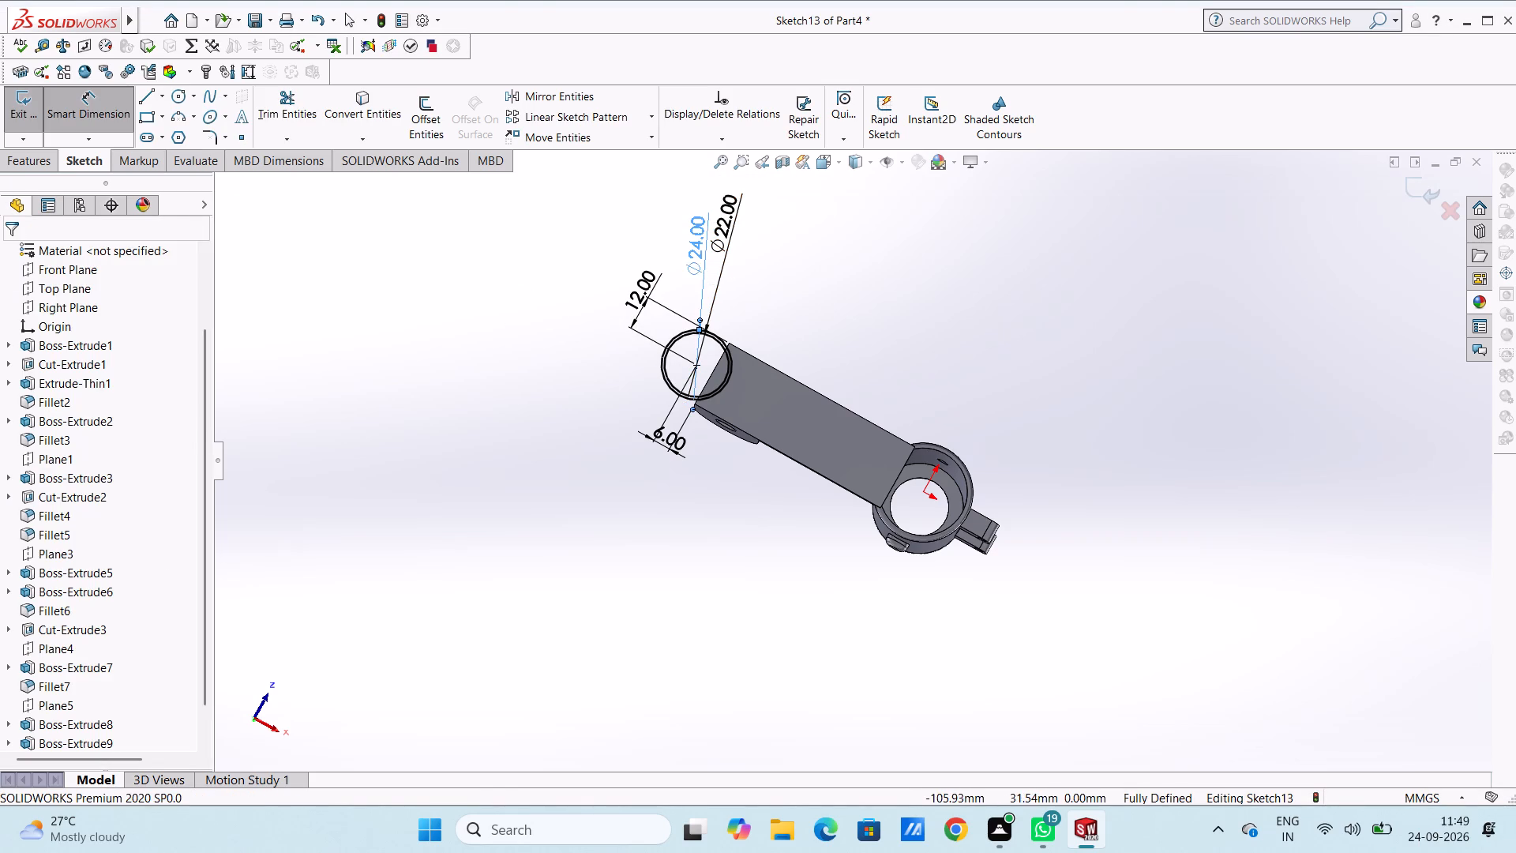
pyautogui.write('26')
pyautogui.press('Return')
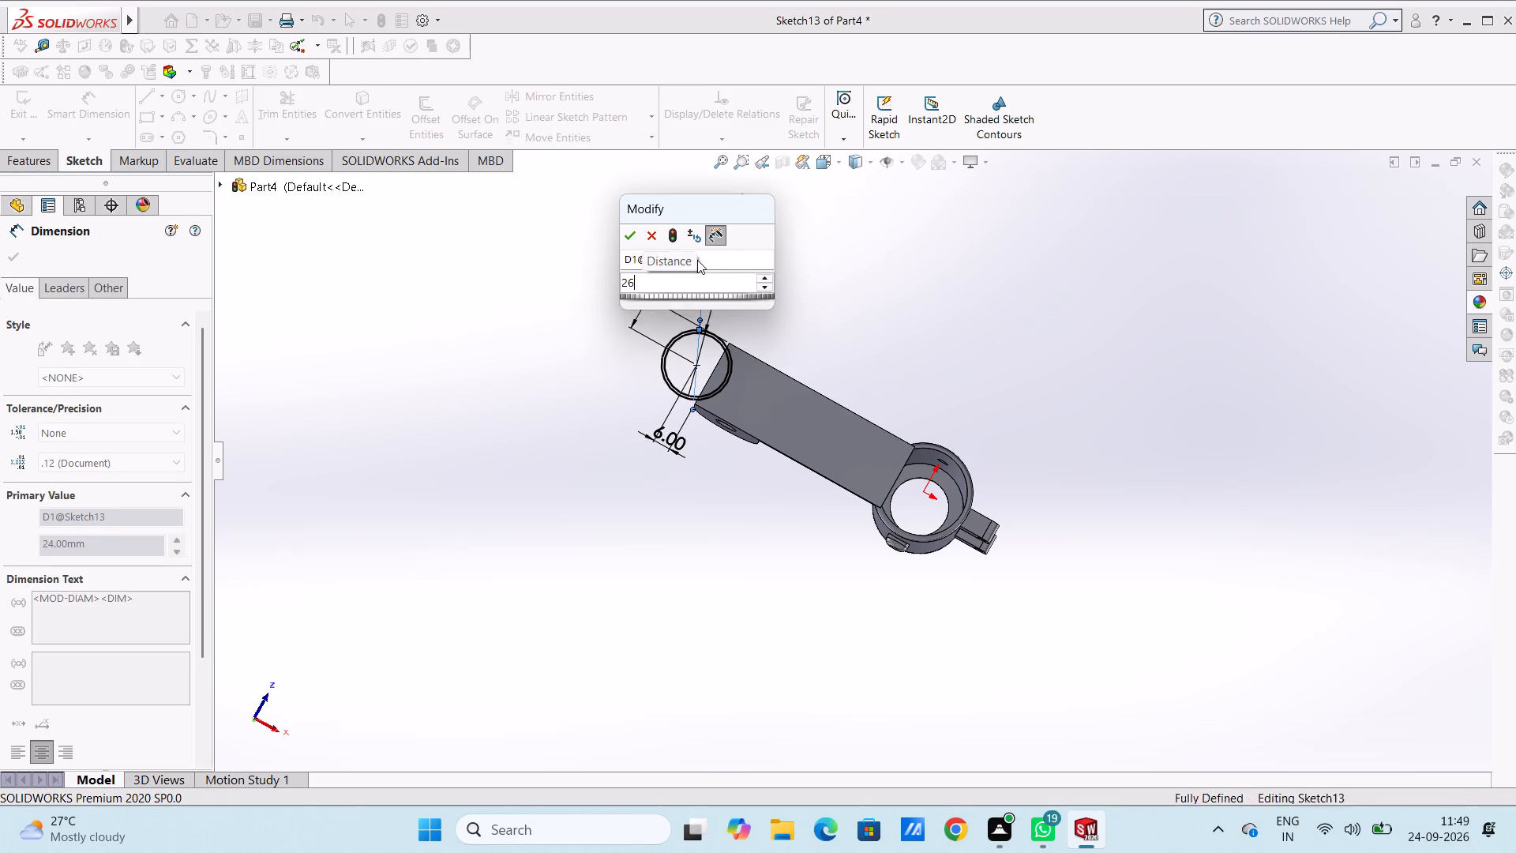
pyautogui.click(602, 359)
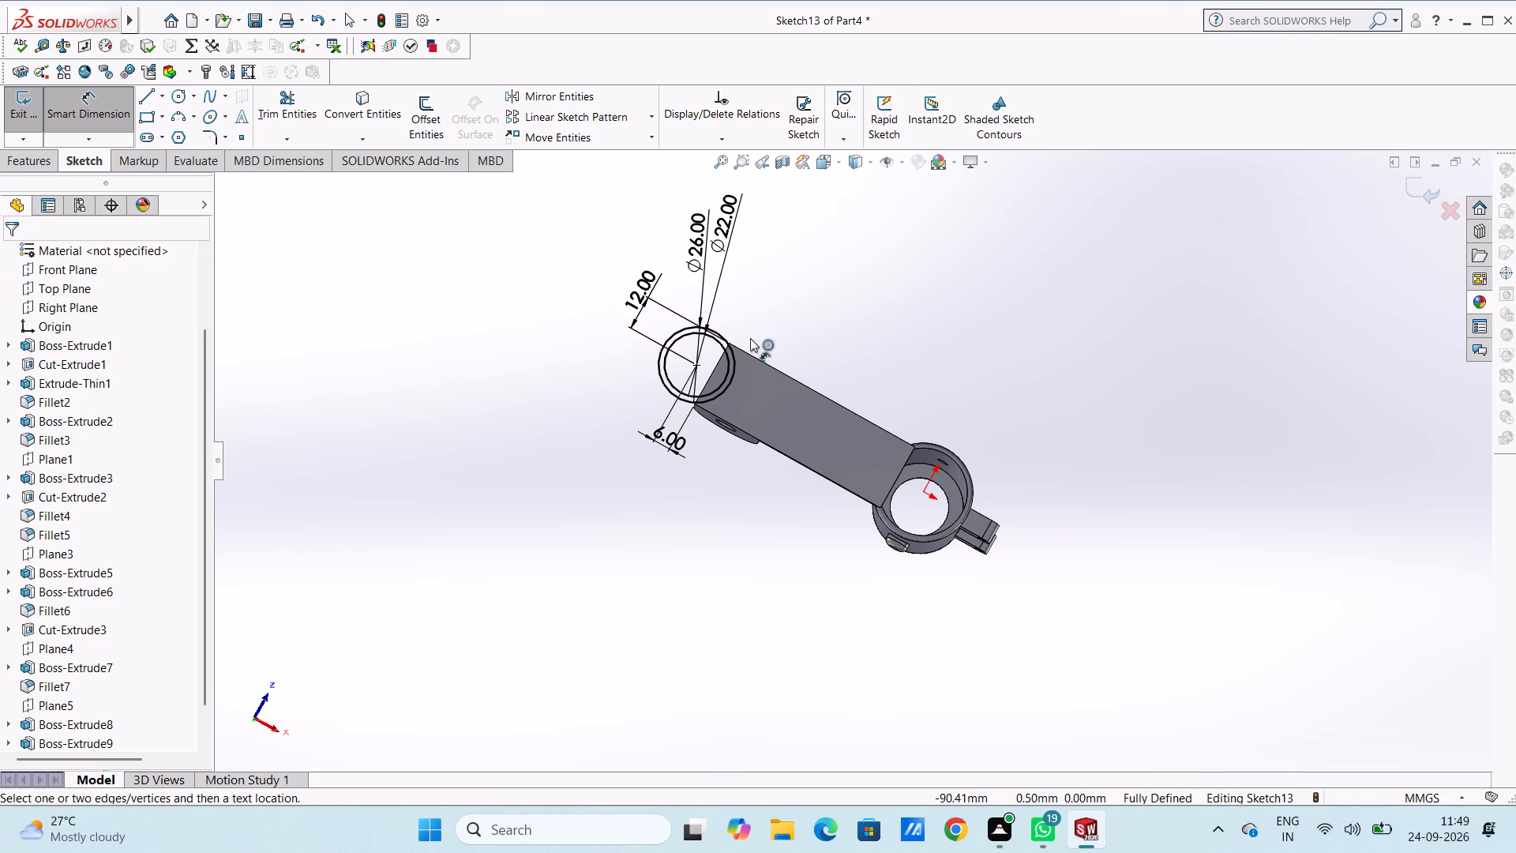
# Set the distance from the circles' centre to the base plate's free end edge to 5 mm.
pyautogui.scroll(-10, 763, 337)
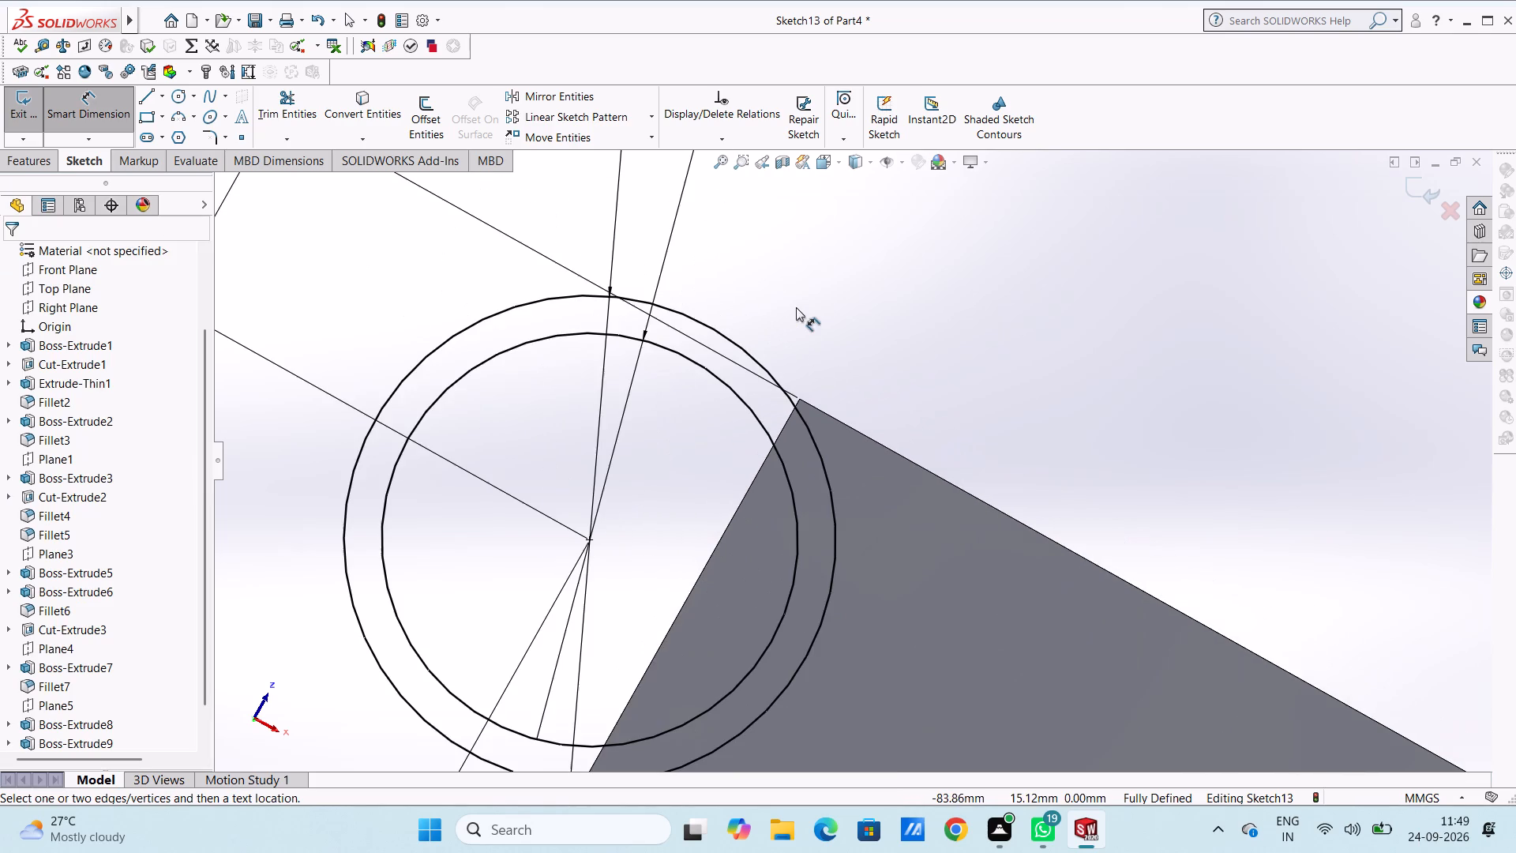
pyautogui.scroll(5, 824, 344)
pyautogui.scroll(4, 854, 415)
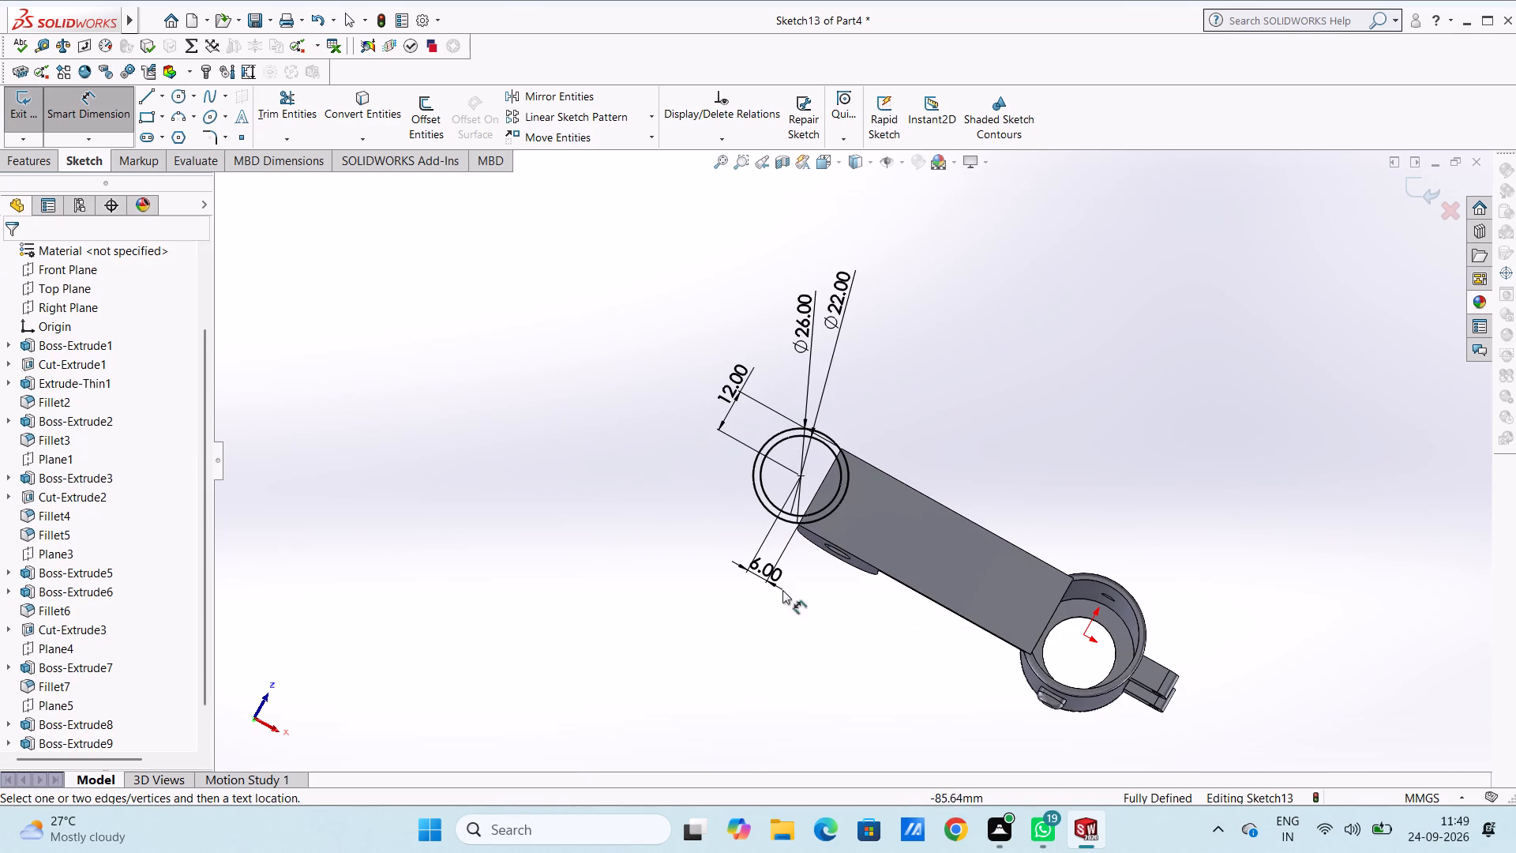
pyautogui.middleClick(898, 351)
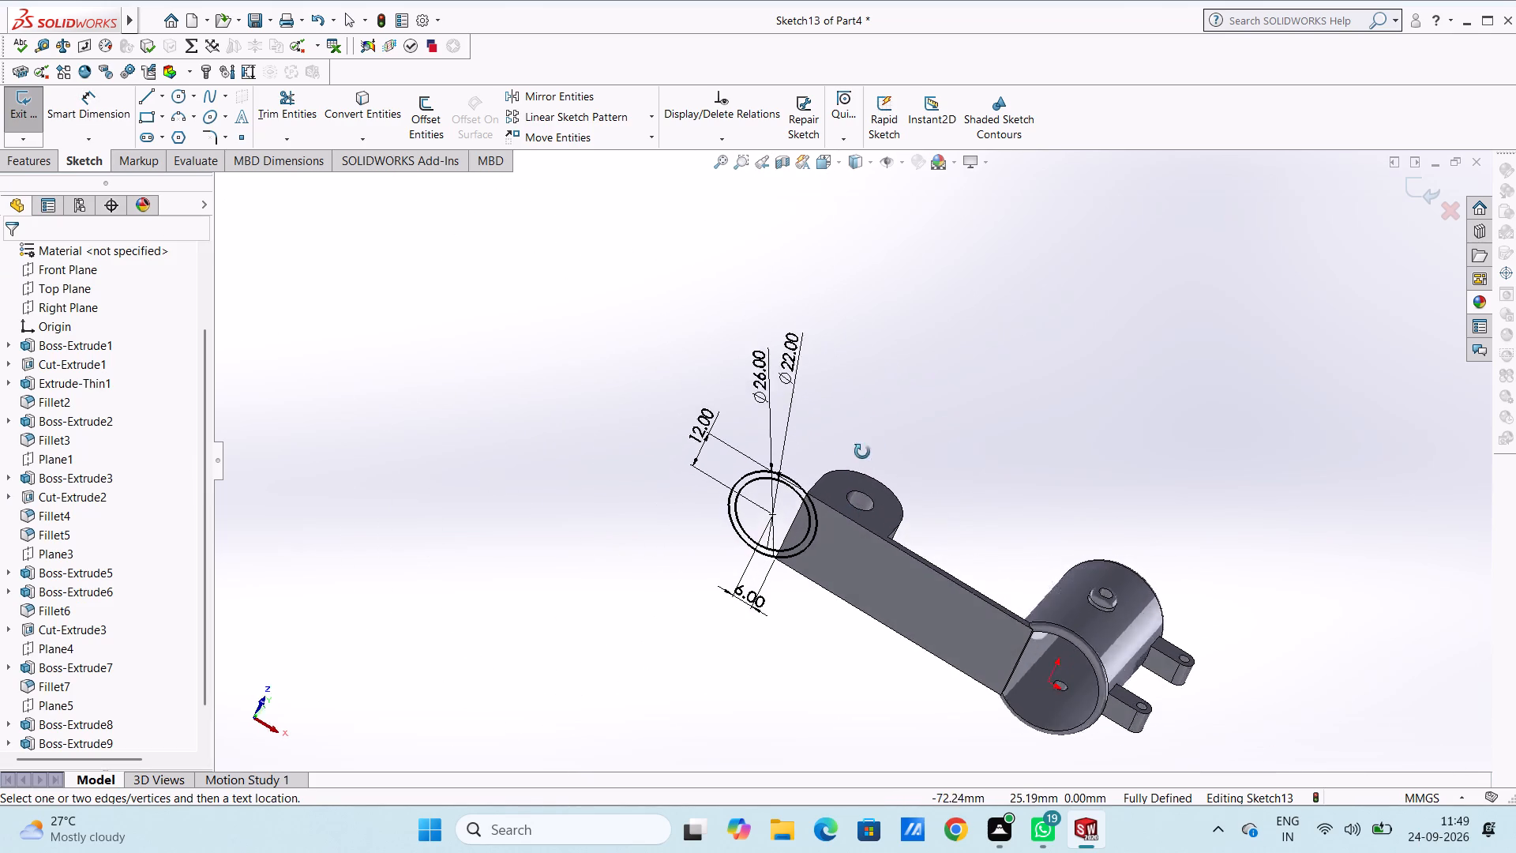
pyautogui.doubleClick(752, 577)
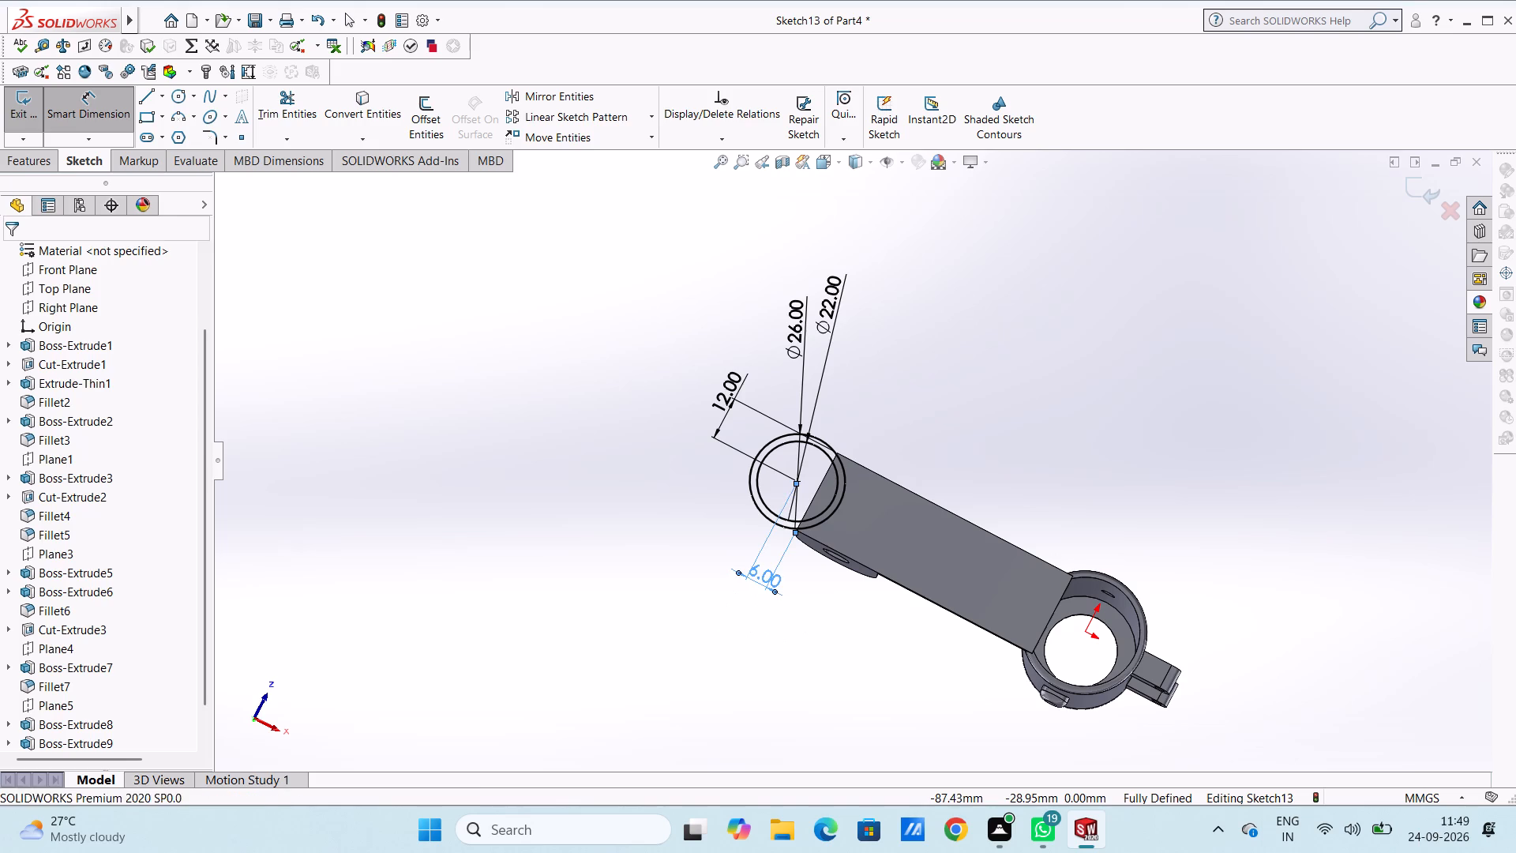
pyautogui.press('5')
pyautogui.press('Return')
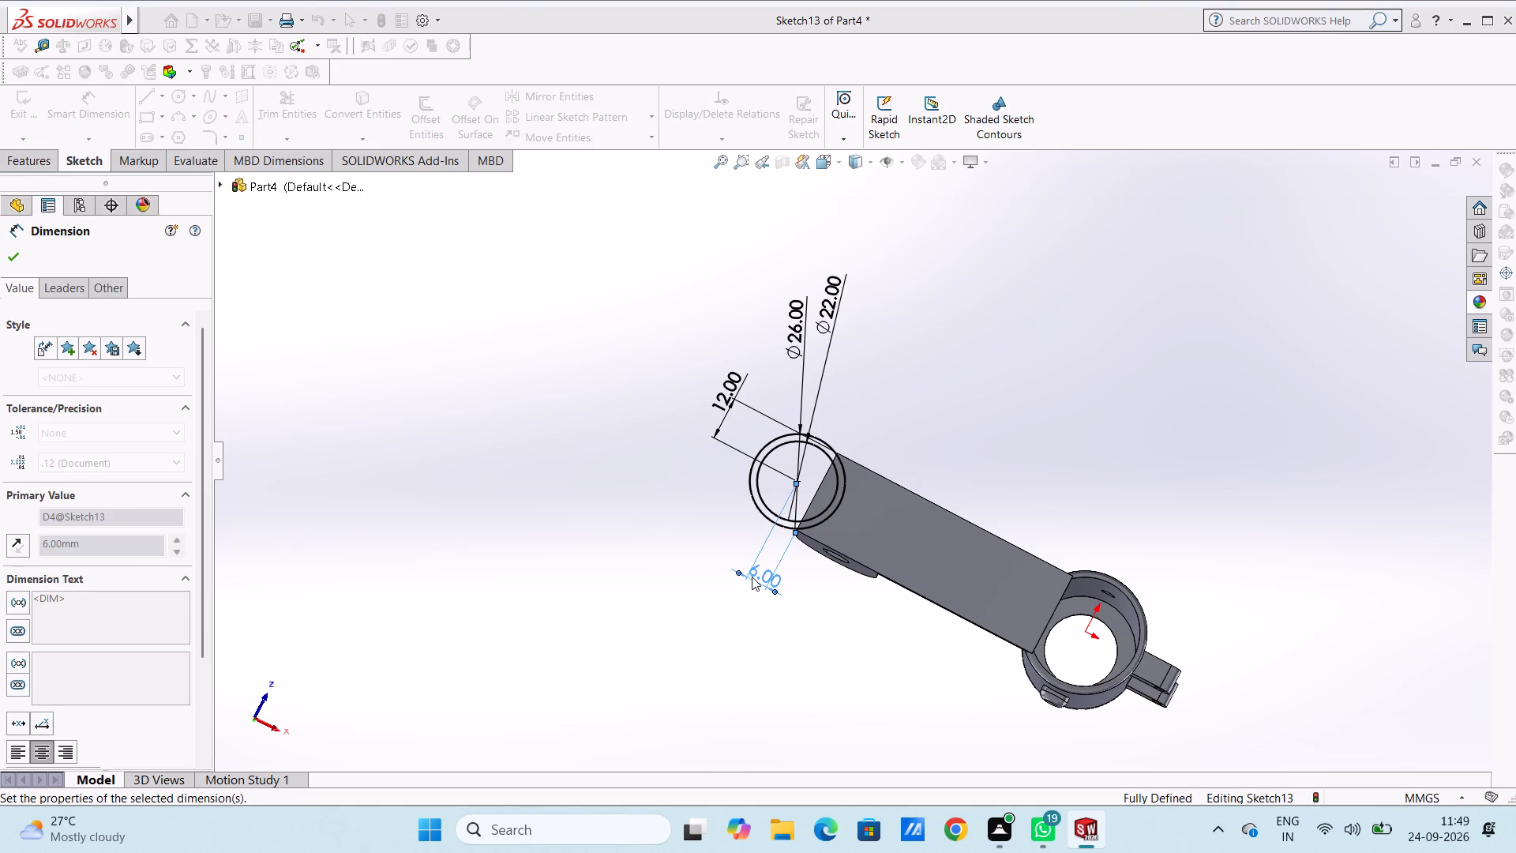
pyautogui.click(704, 566)
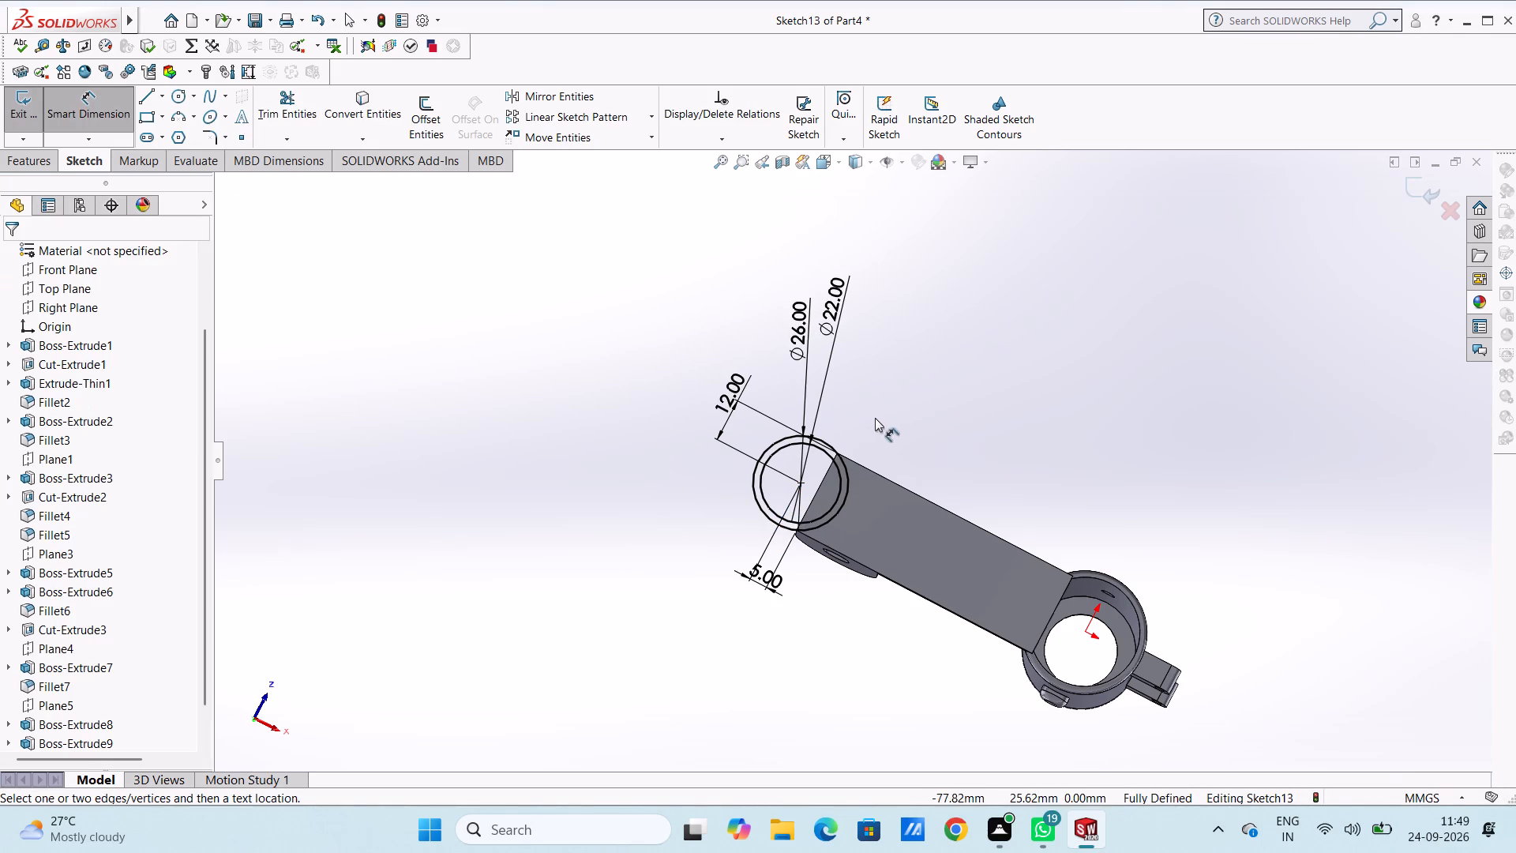
# Reduce the ring sketch's inner circle diameter to 21 mm.
pyautogui.scroll(-4, 810, 479)
pyautogui.scroll(4, 1000, 357)
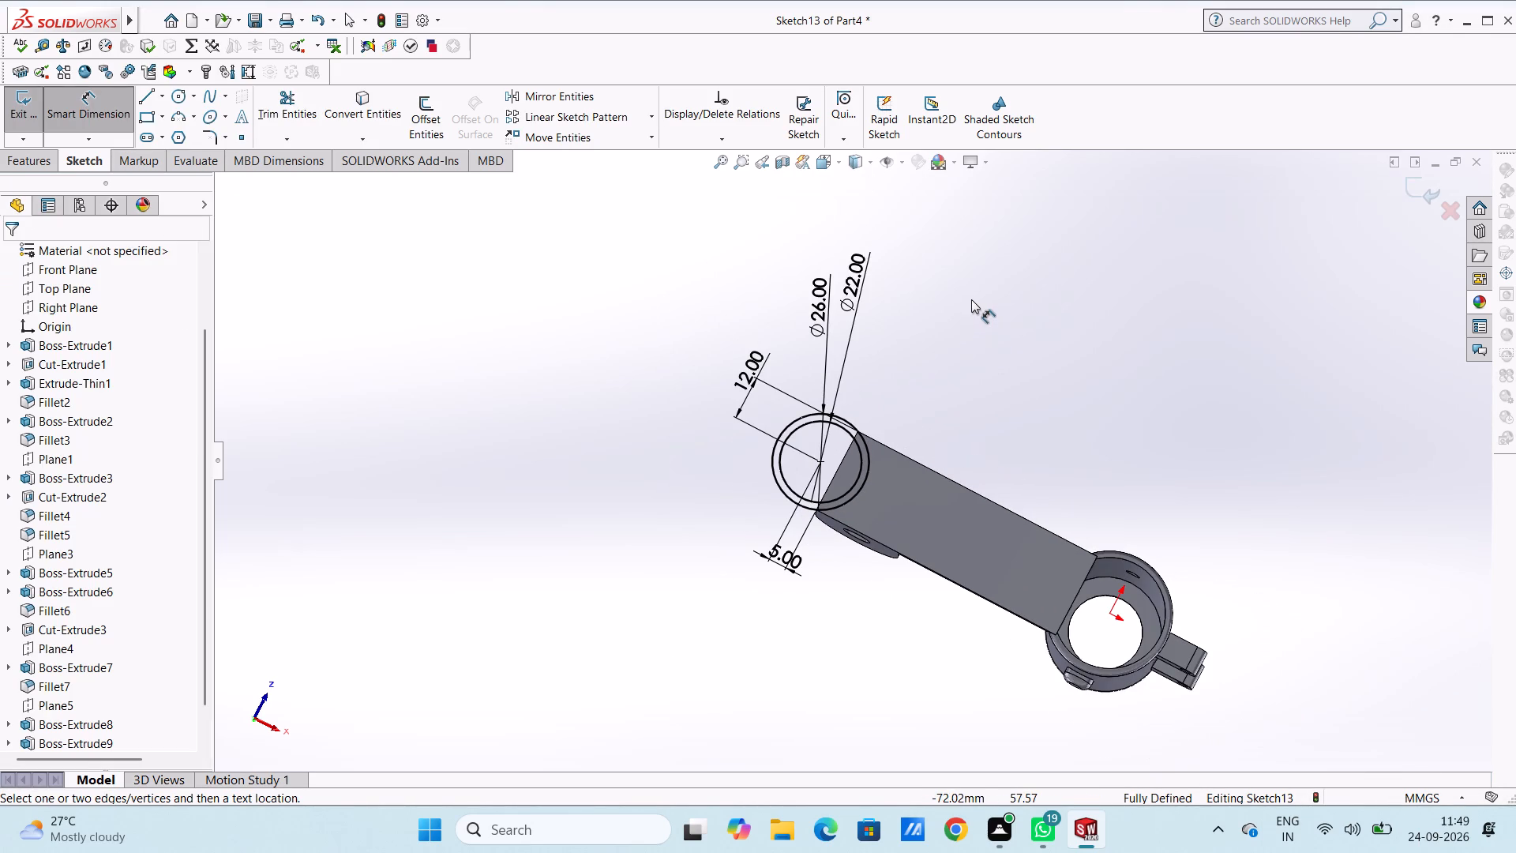
pyautogui.doubleClick(861, 288)
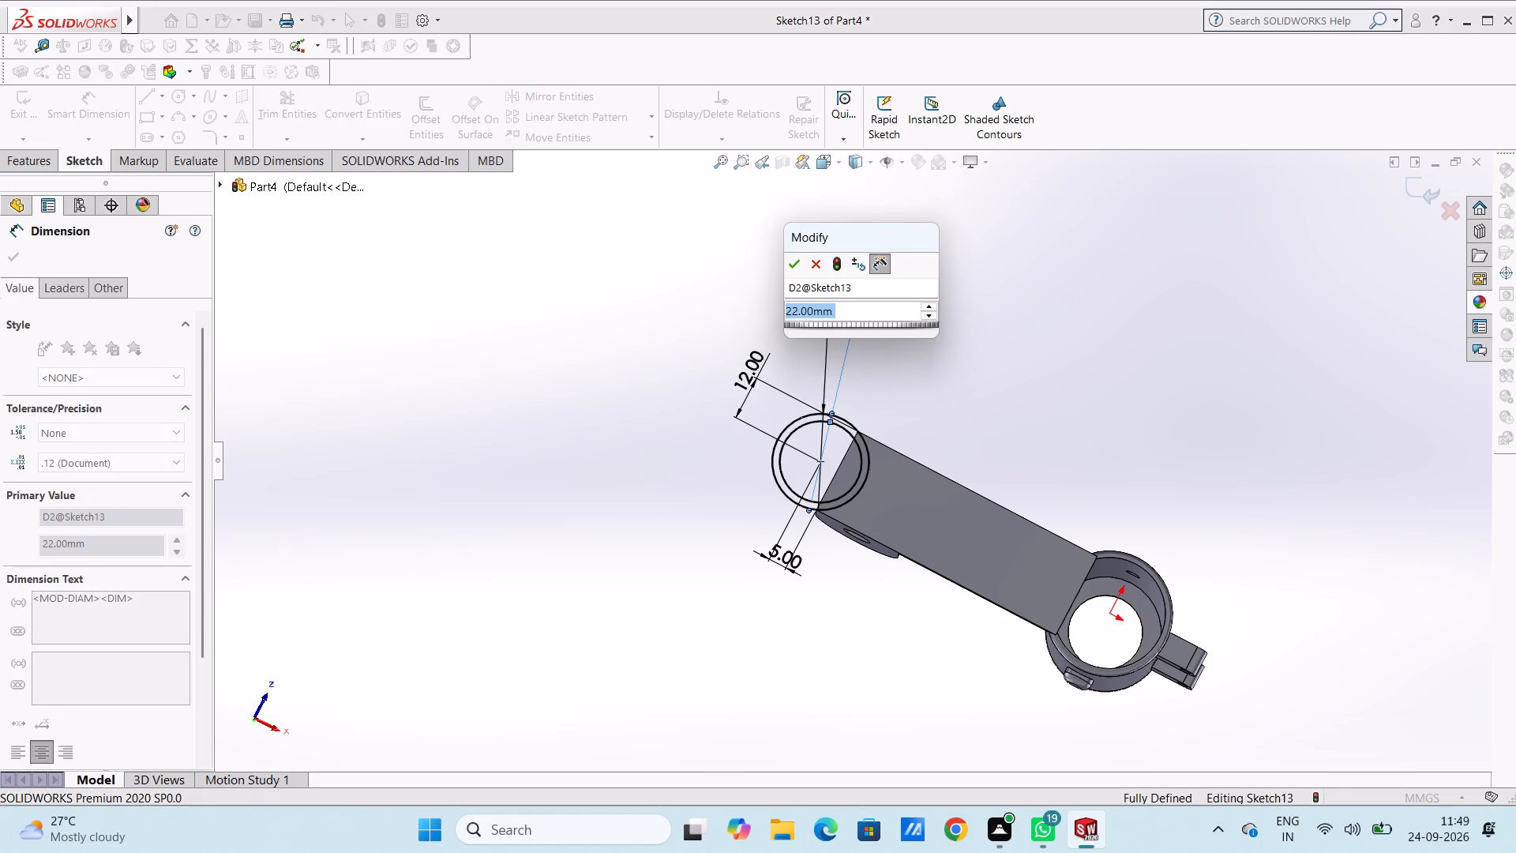
pyautogui.write('21')
pyautogui.press('Return')
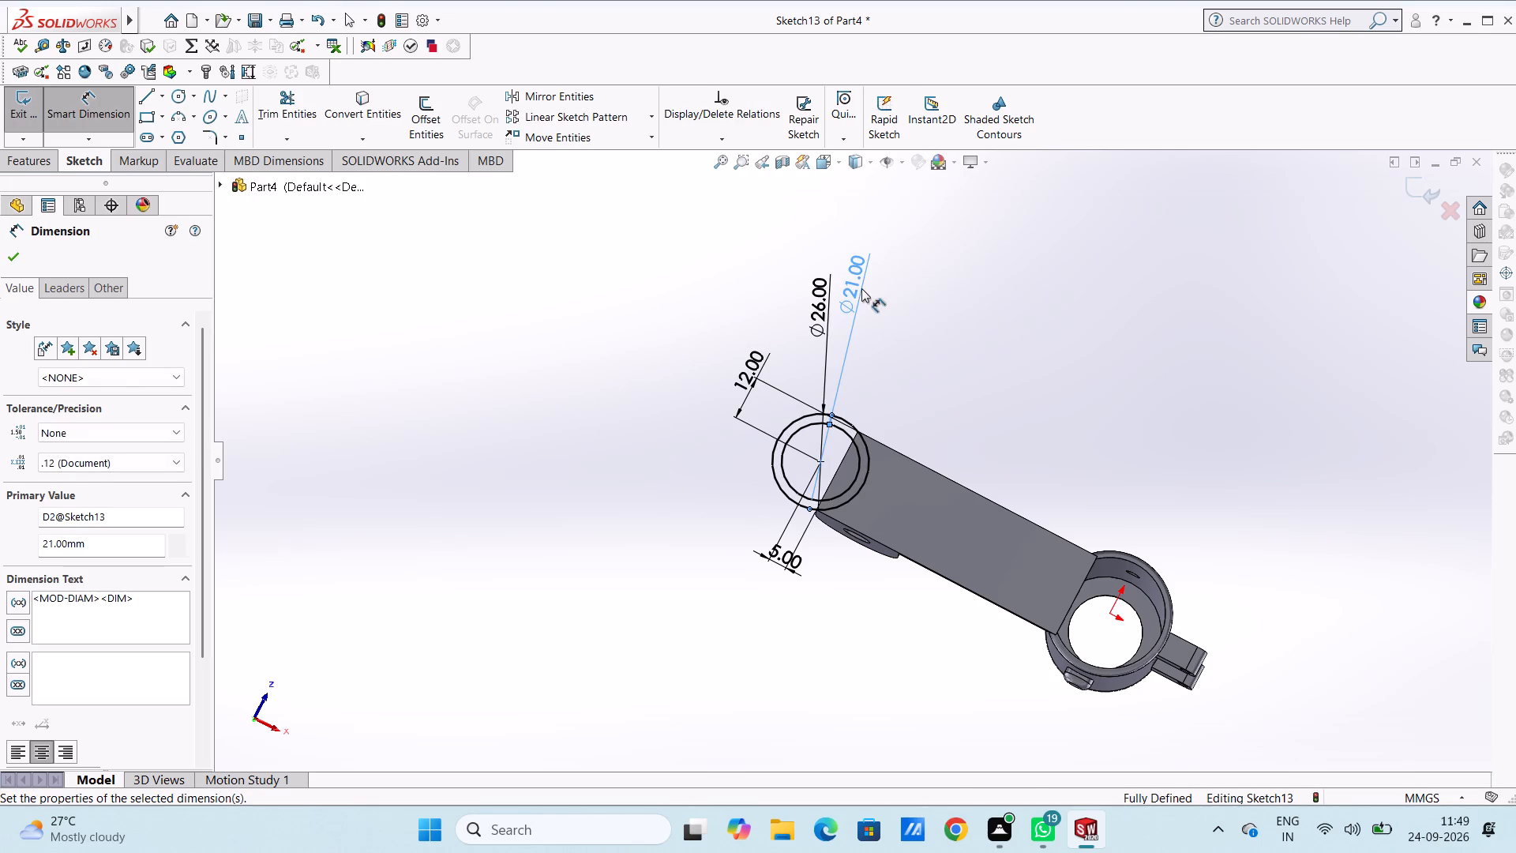
pyautogui.click(918, 321)
# Extrude the ring profile as a merged blind boss, reversed toward the arched block's side, trying 10 mm depth before settling on 20 mm.
pyautogui.moveTo(899, 284); pyautogui.dragTo(778, 584, button='middle')
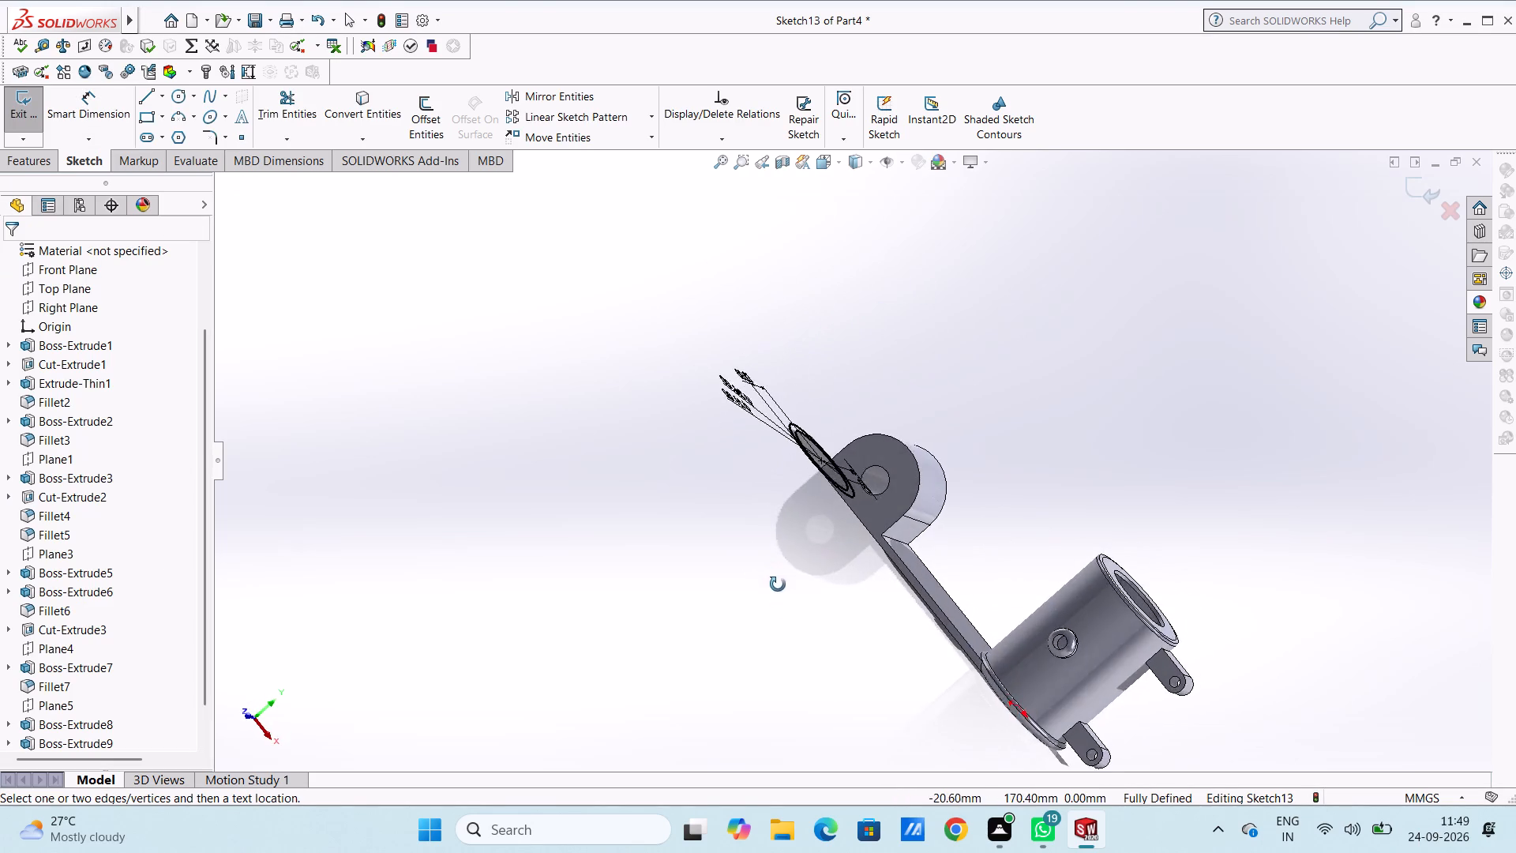
pyautogui.moveTo(778, 584); pyautogui.dragTo(789, 652, button='middle')
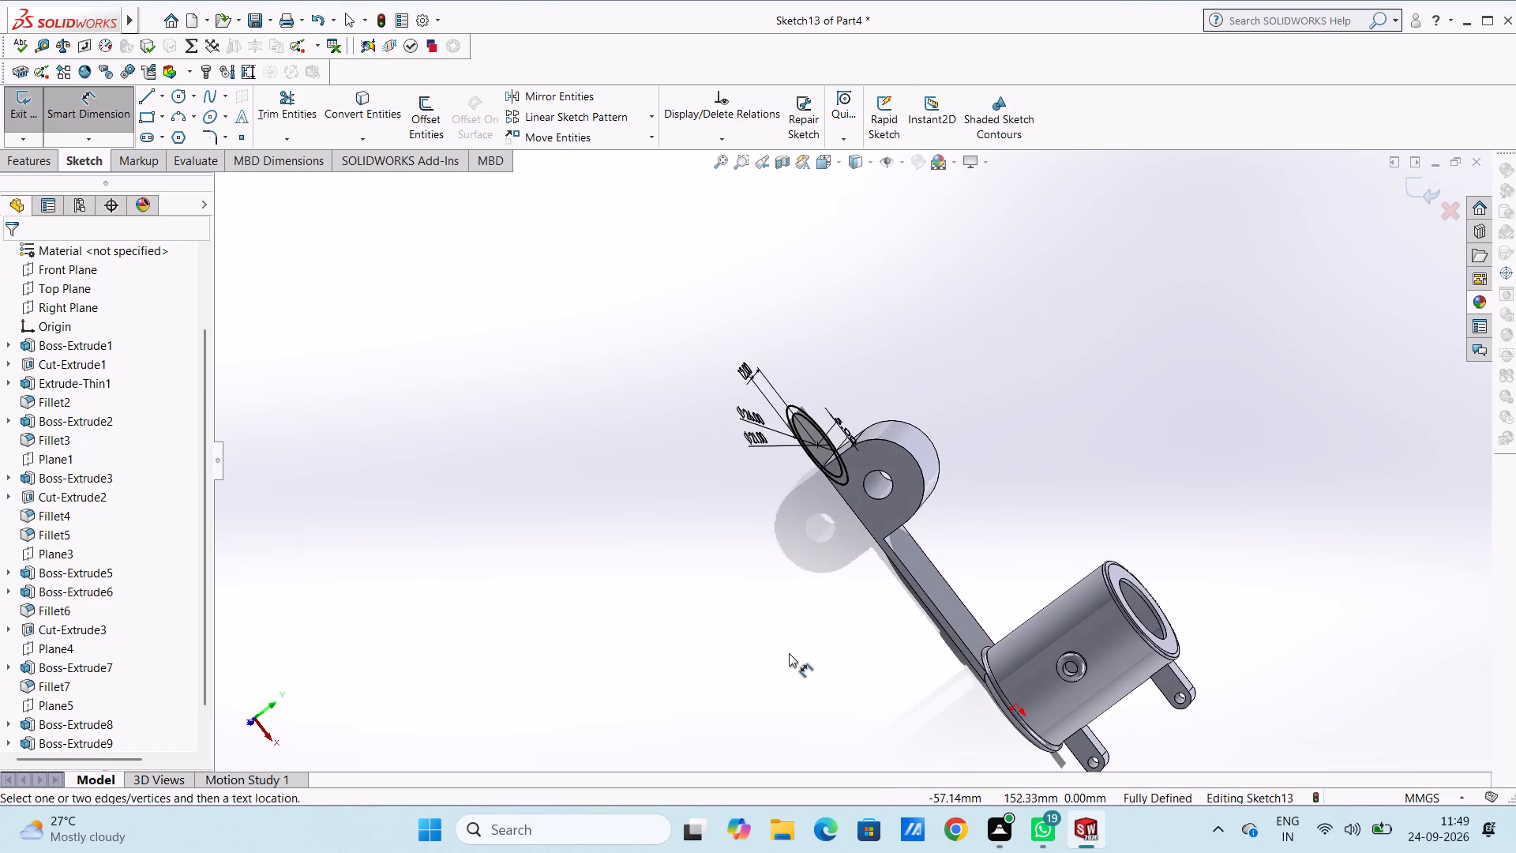
pyautogui.click(29, 160)
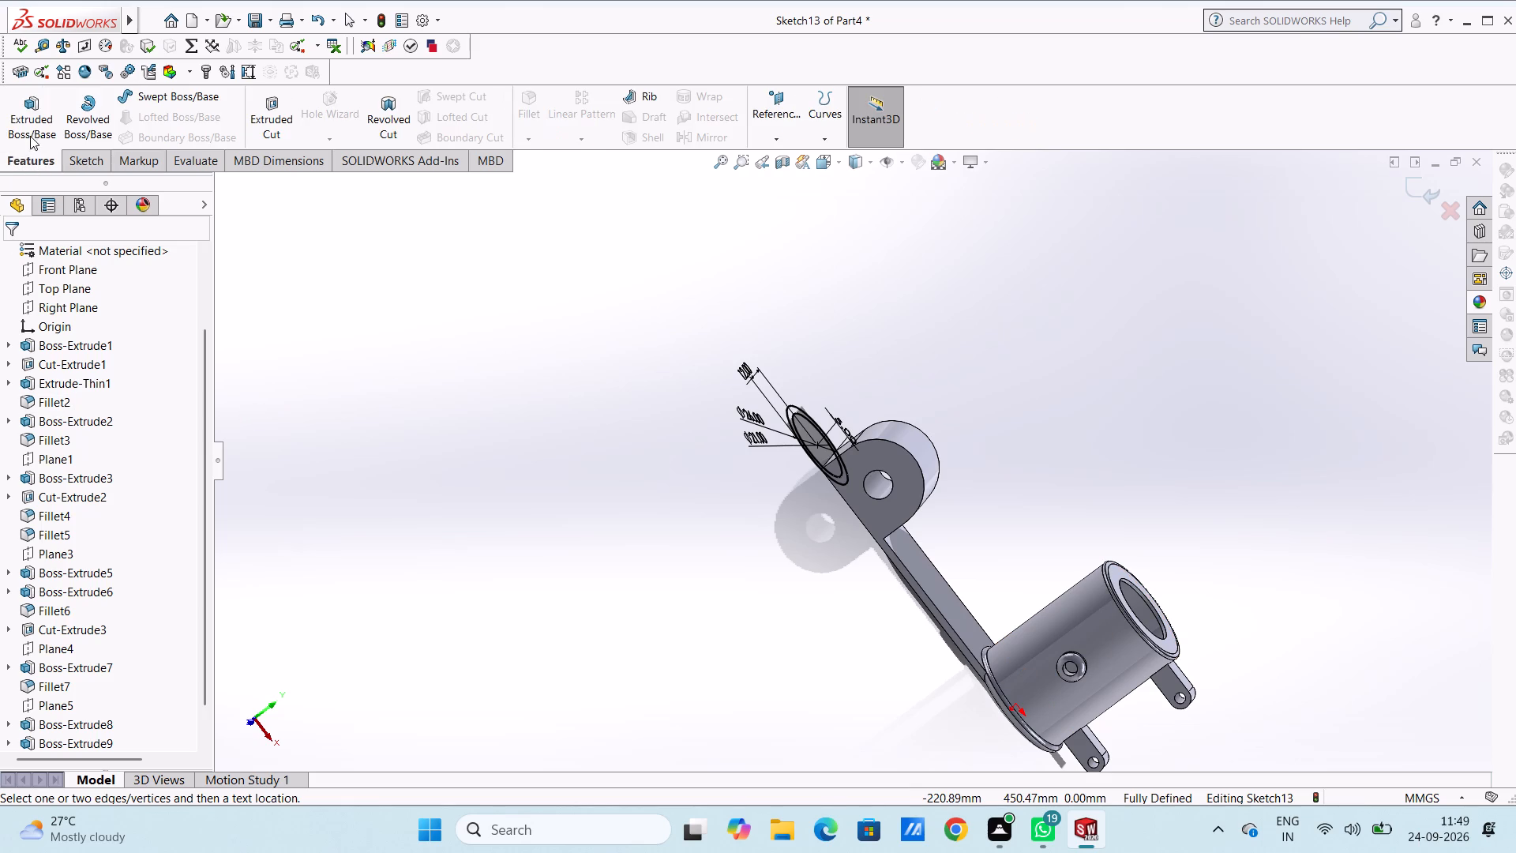
pyautogui.click(30, 111)
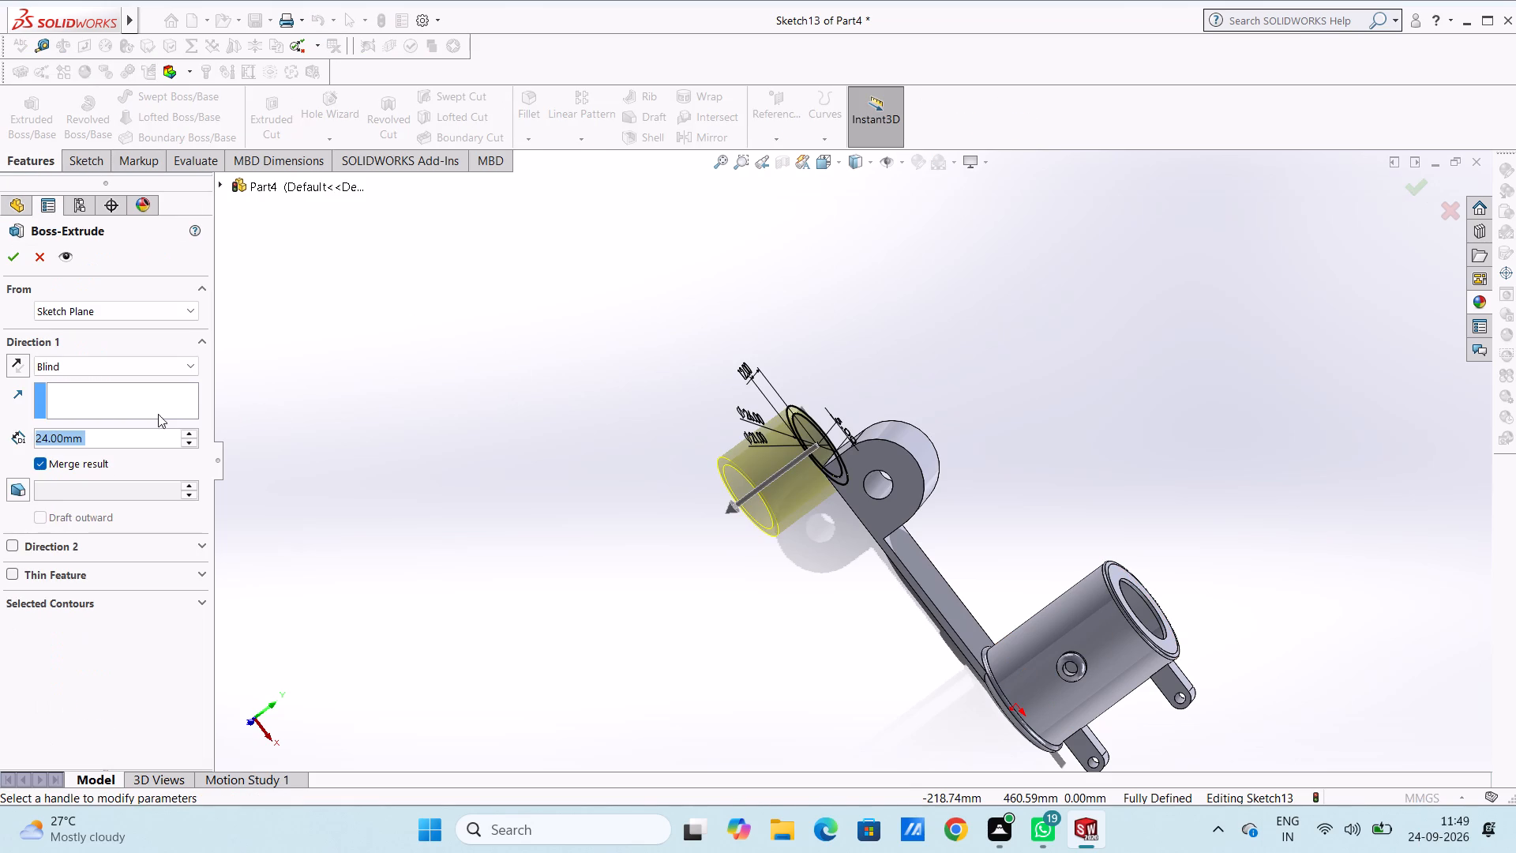
pyautogui.click(18, 359)
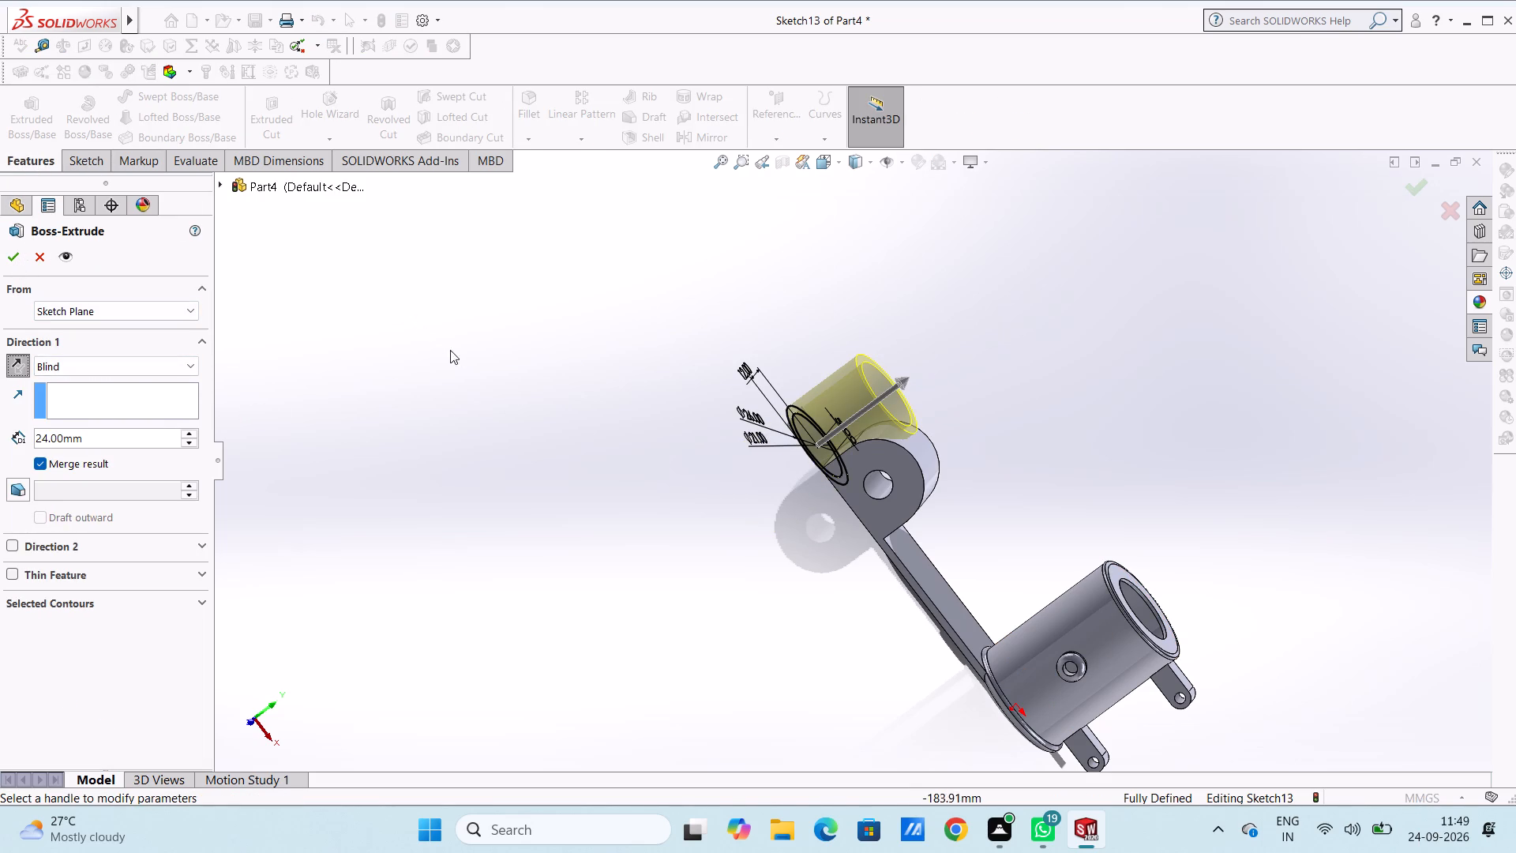
pyautogui.moveTo(1178, 381); pyautogui.dragTo(1172, 360, button='middle')
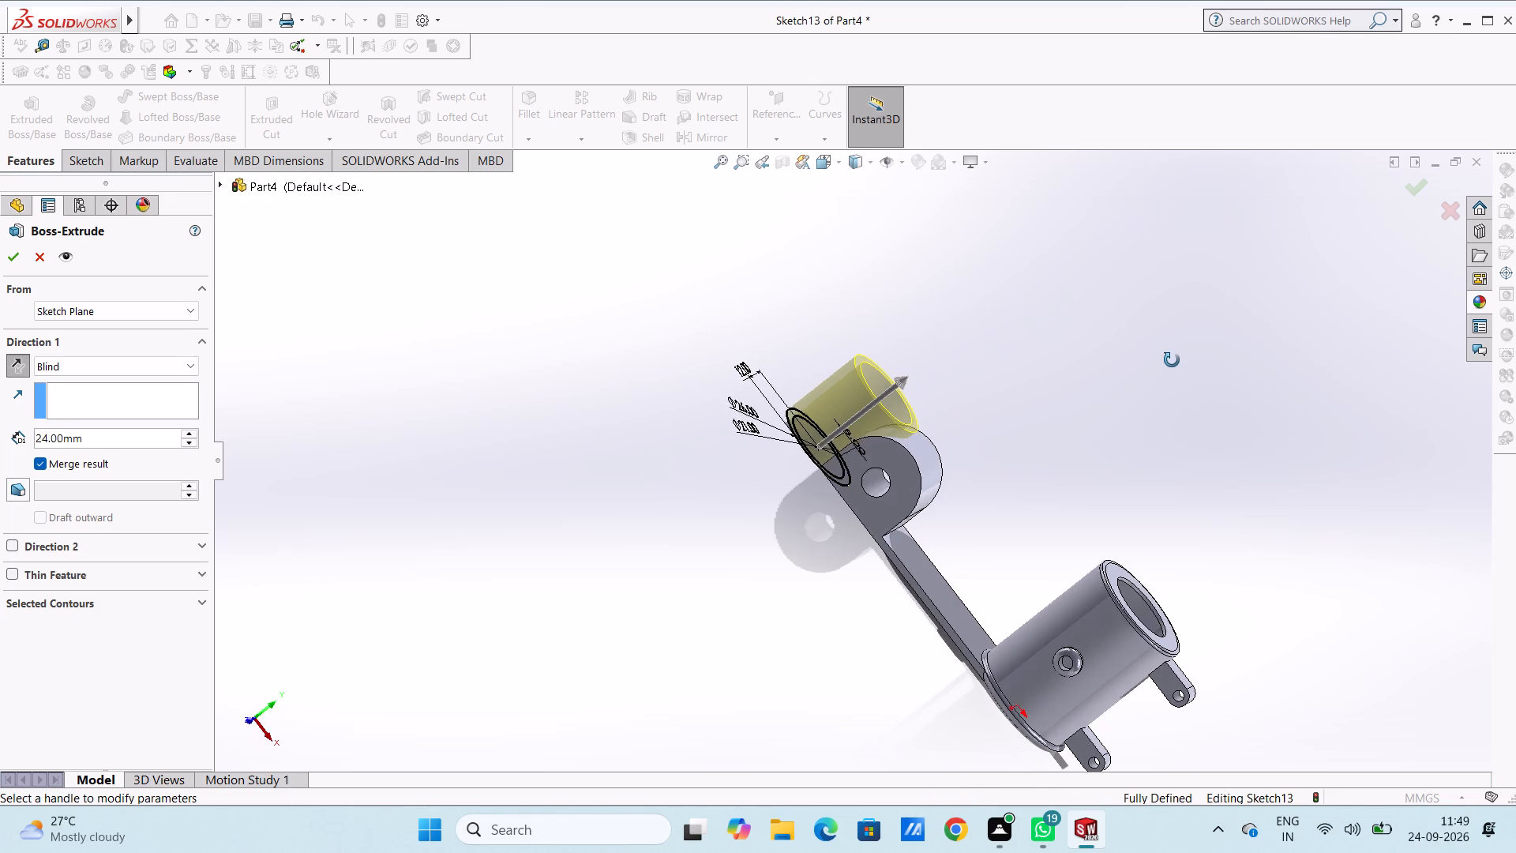
pyautogui.moveTo(1172, 360); pyautogui.dragTo(1188, 336, button='middle')
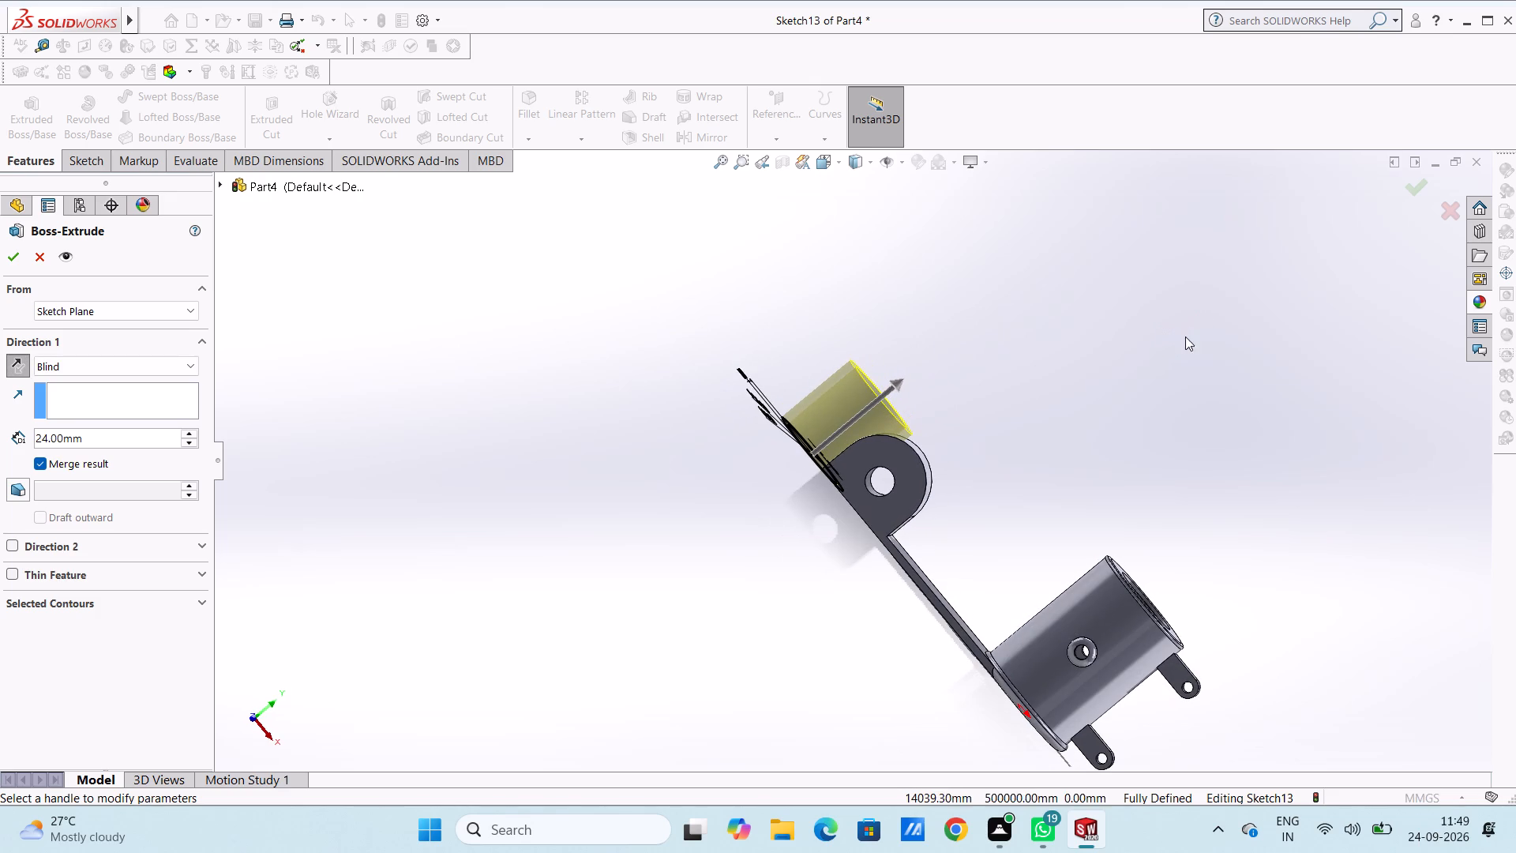
pyautogui.doubleClick(95, 434)
pyautogui.write('10')
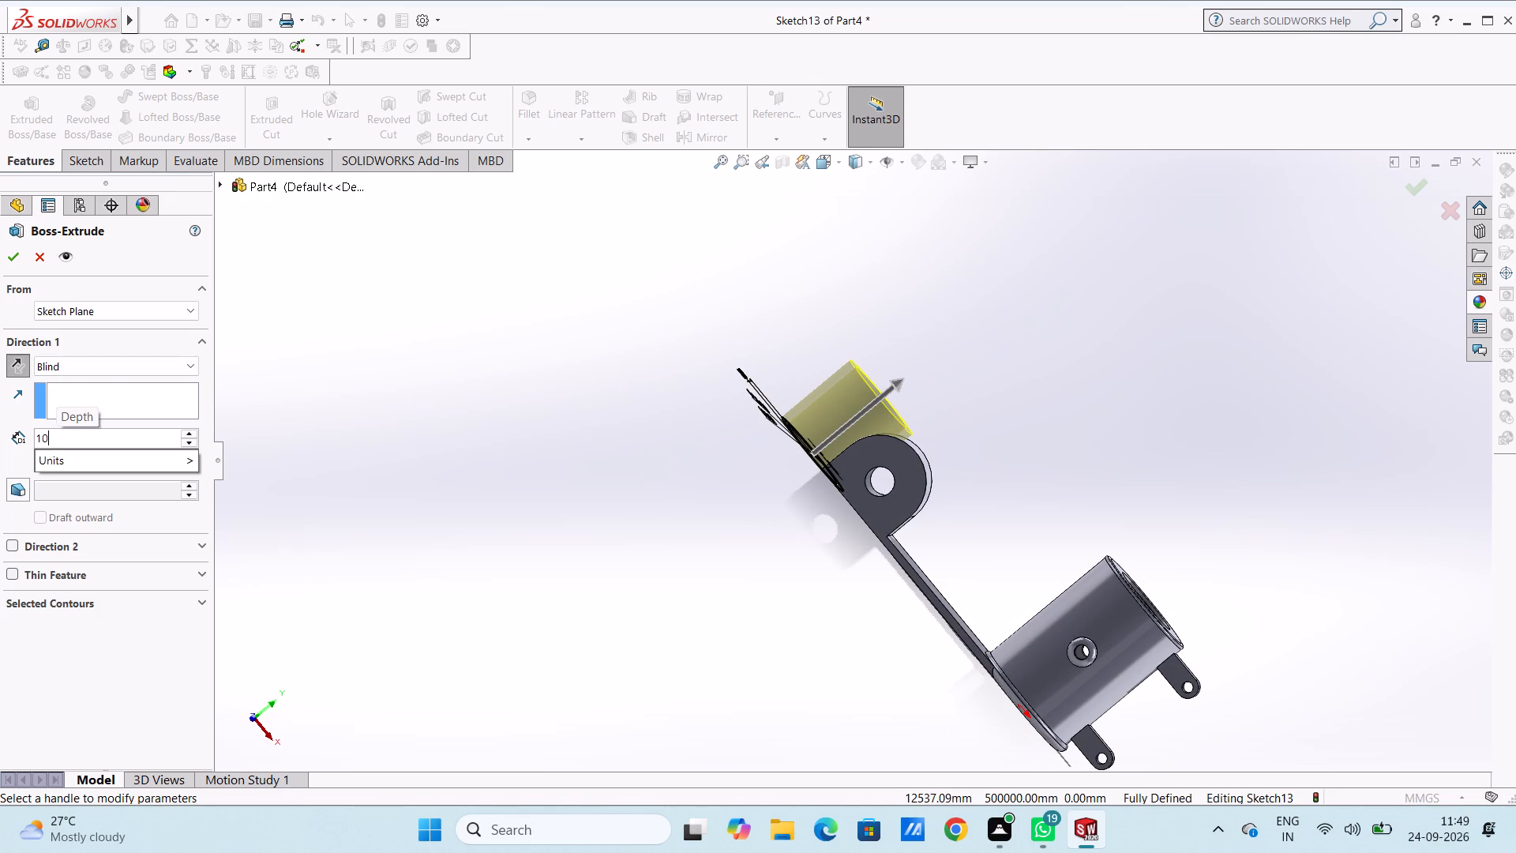
pyautogui.press('Return')
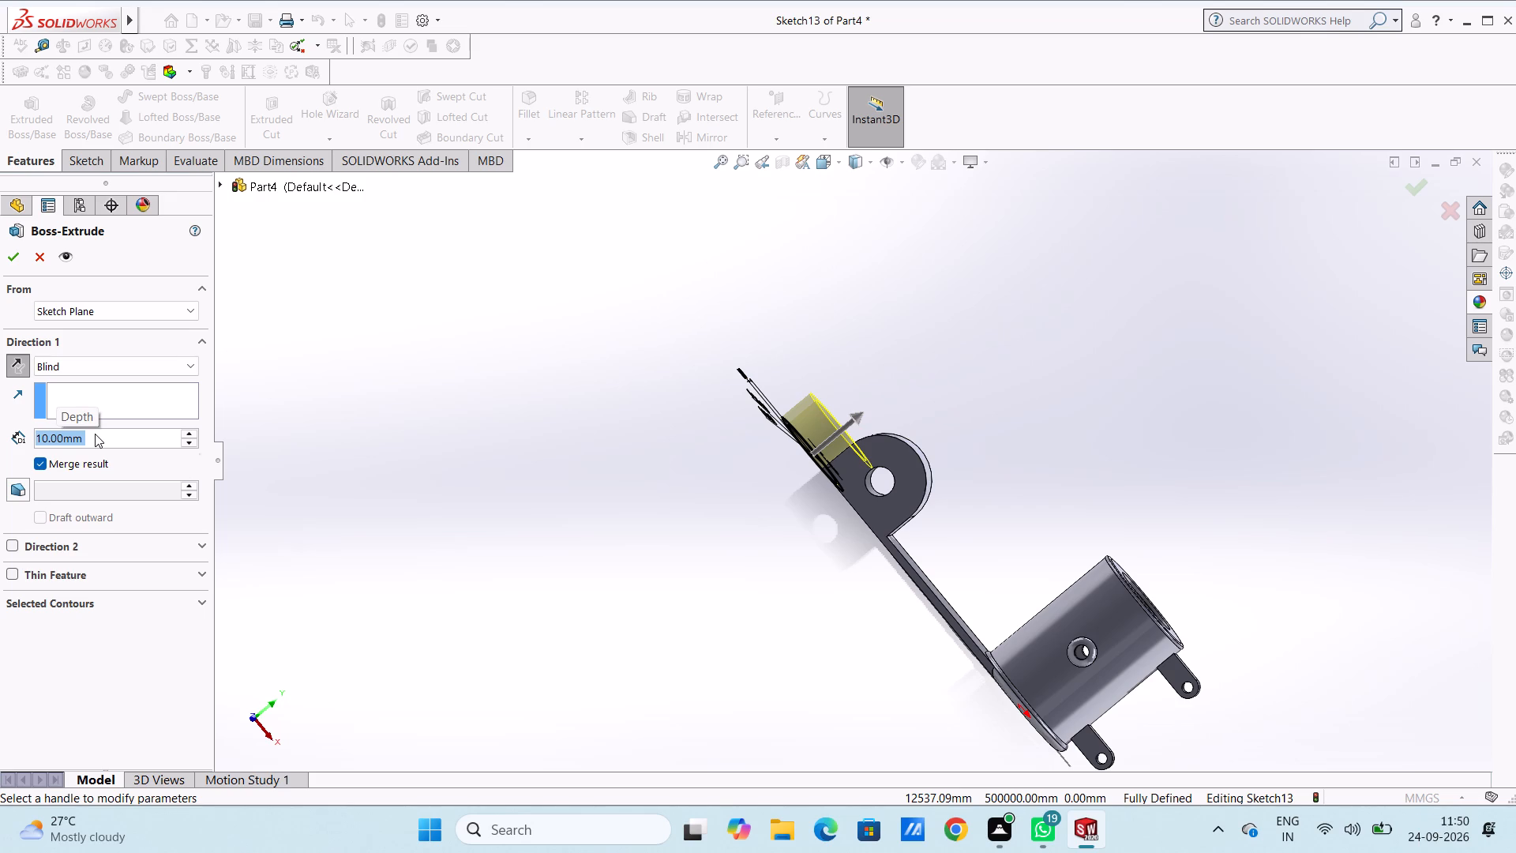
pyautogui.write('20')
pyautogui.press('Return')
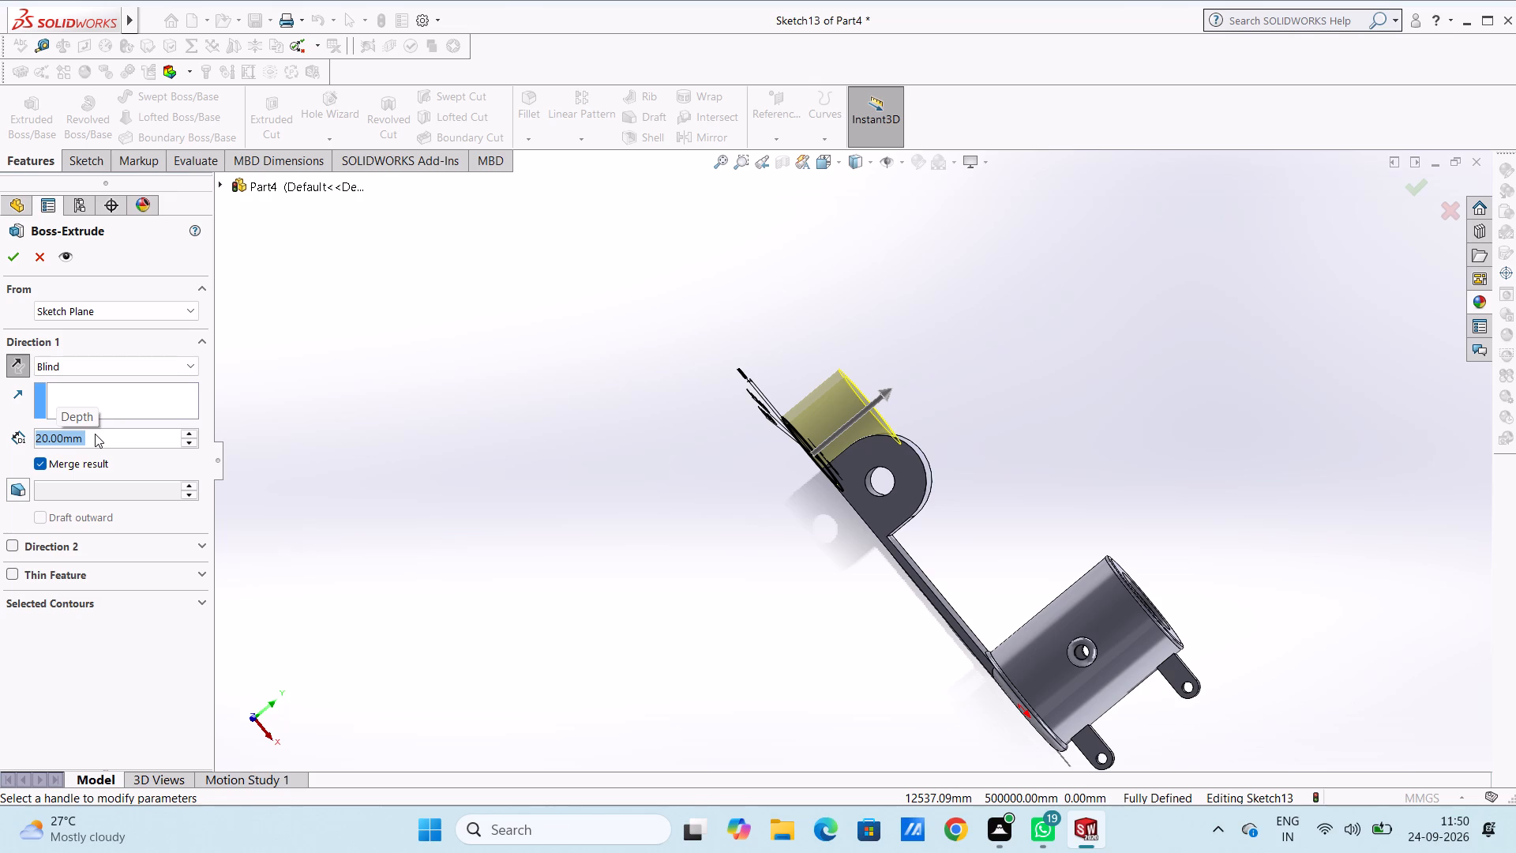
pyautogui.click(15, 260)
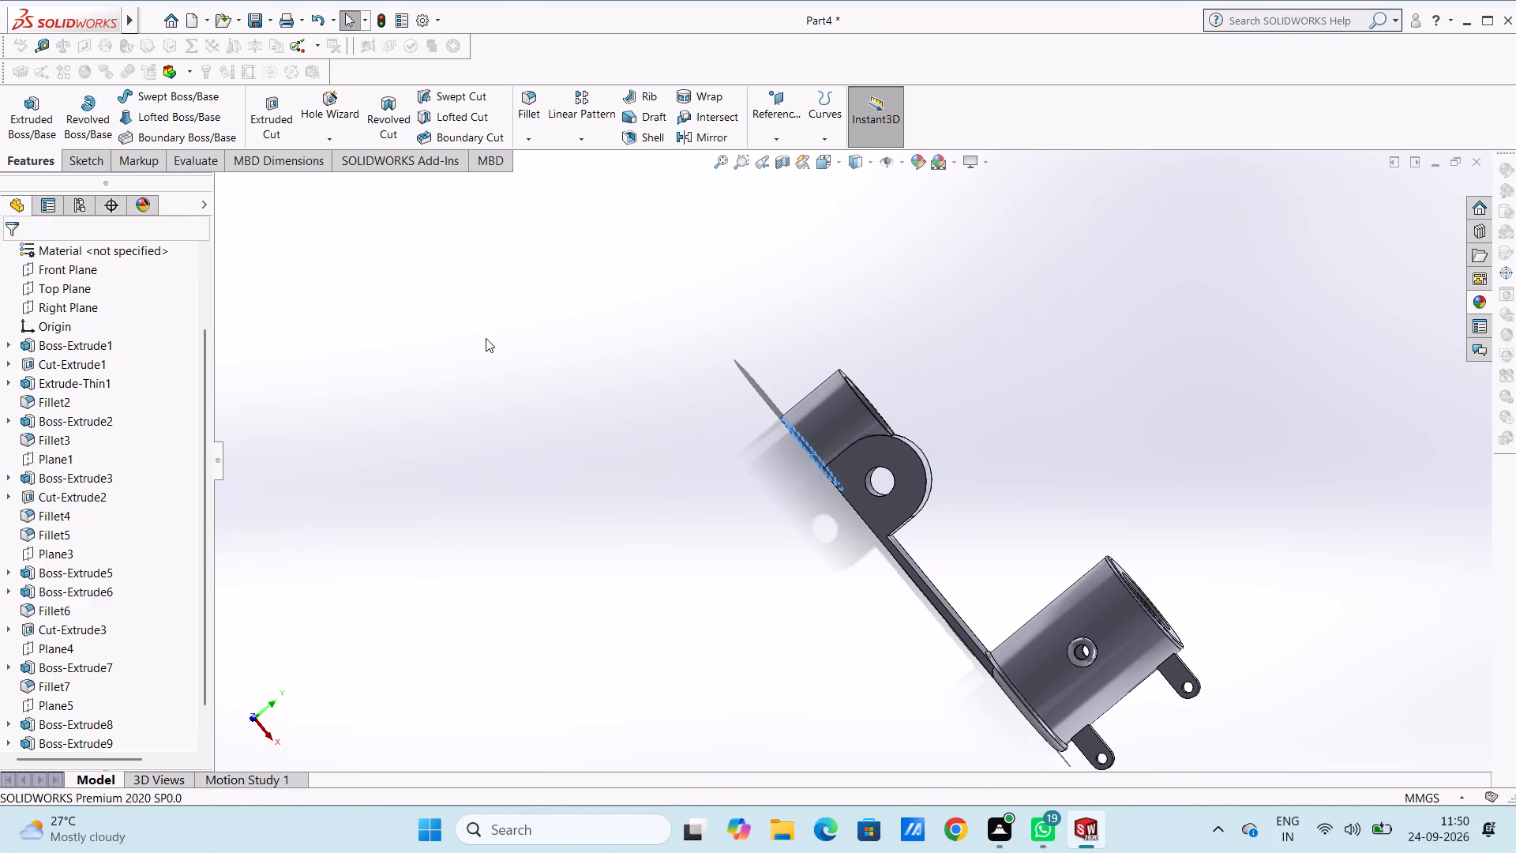
pyautogui.click(486, 338)
# On the ring's top face, sketch two circles concentric with the ring, with radii of 10.5 mm and 13 mm.
pyautogui.moveTo(571, 337); pyautogui.dragTo(505, 438, button='middle')
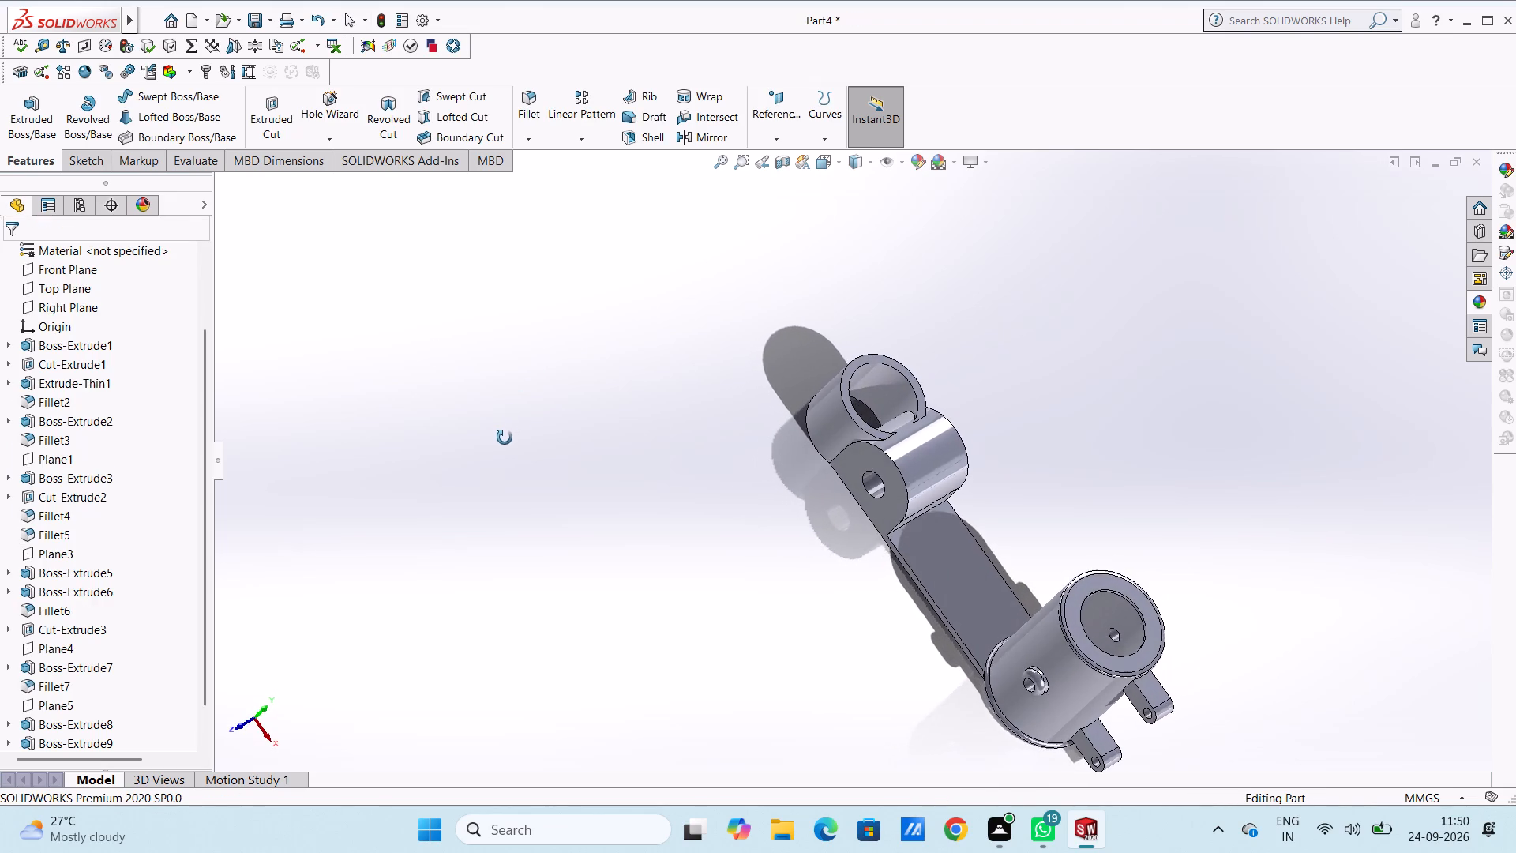
pyautogui.moveTo(505, 438); pyautogui.dragTo(502, 438, button='middle')
pyautogui.scroll(1, 502, 438)
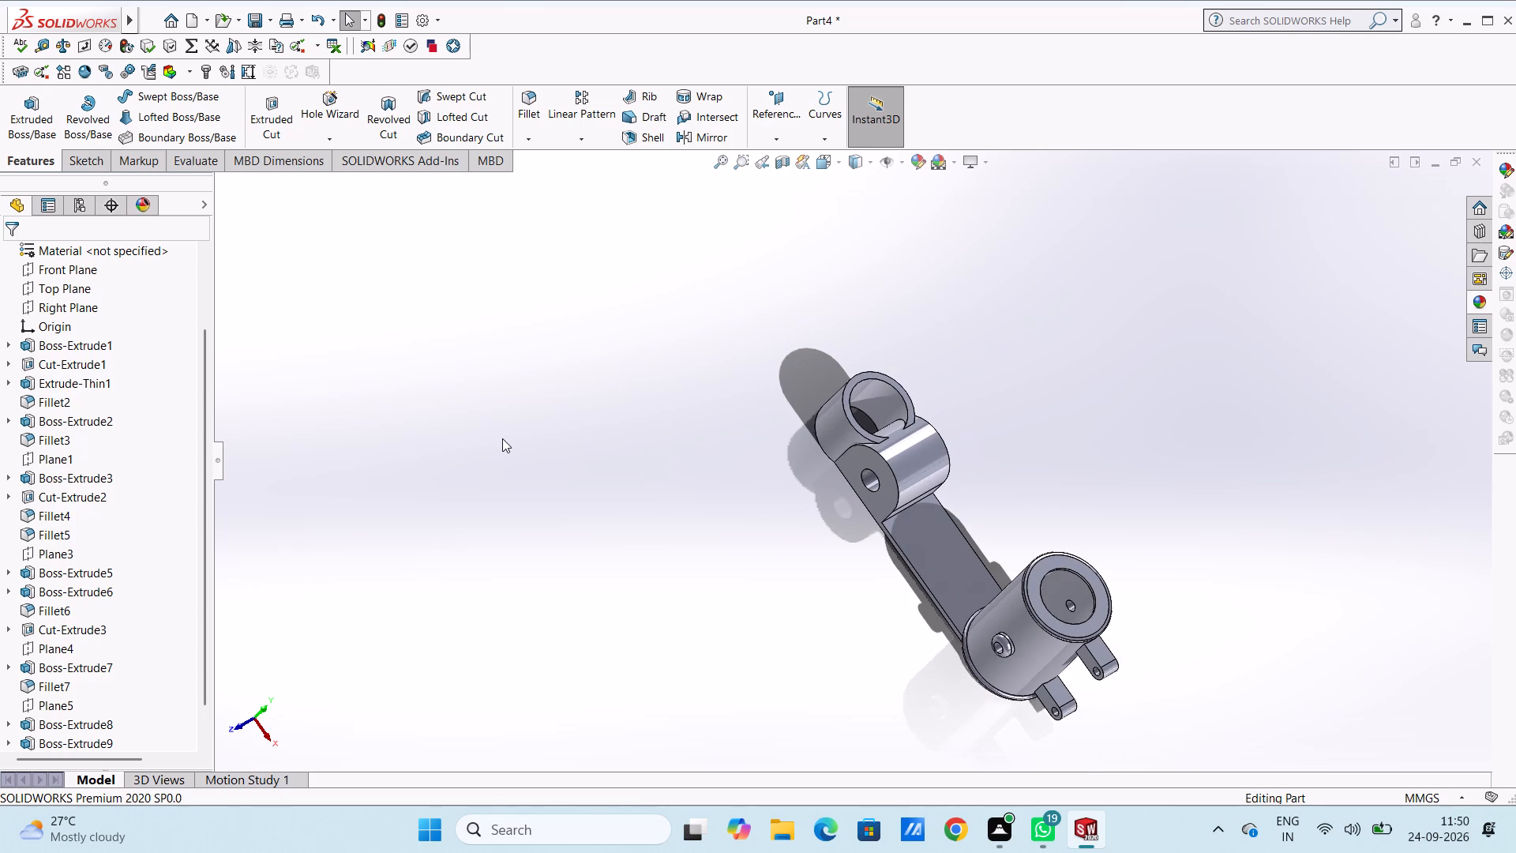
pyautogui.hotkey('ctrl', '5')
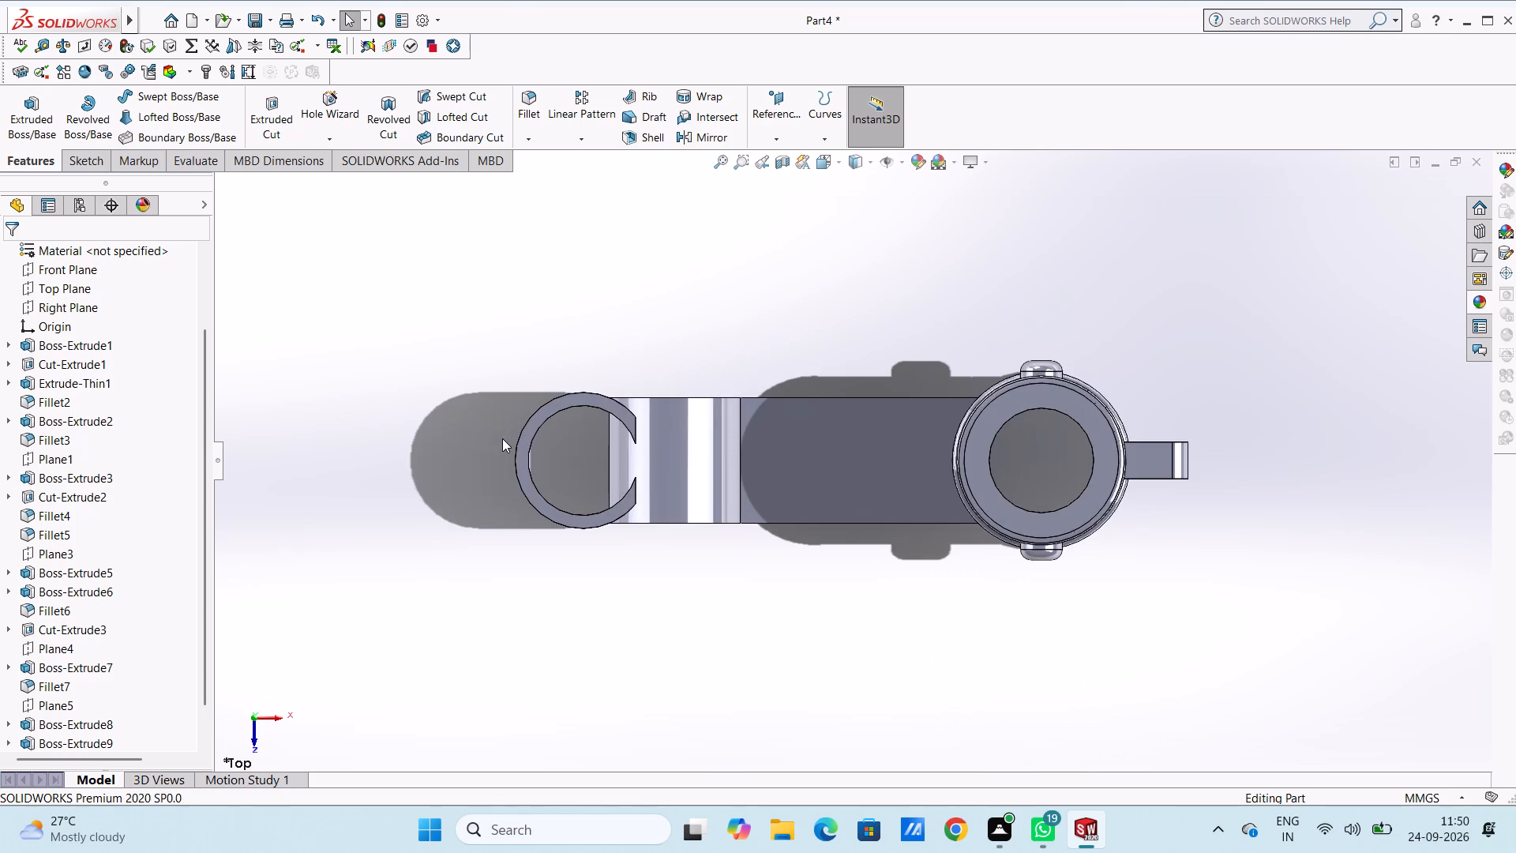
pyautogui.click(587, 397)
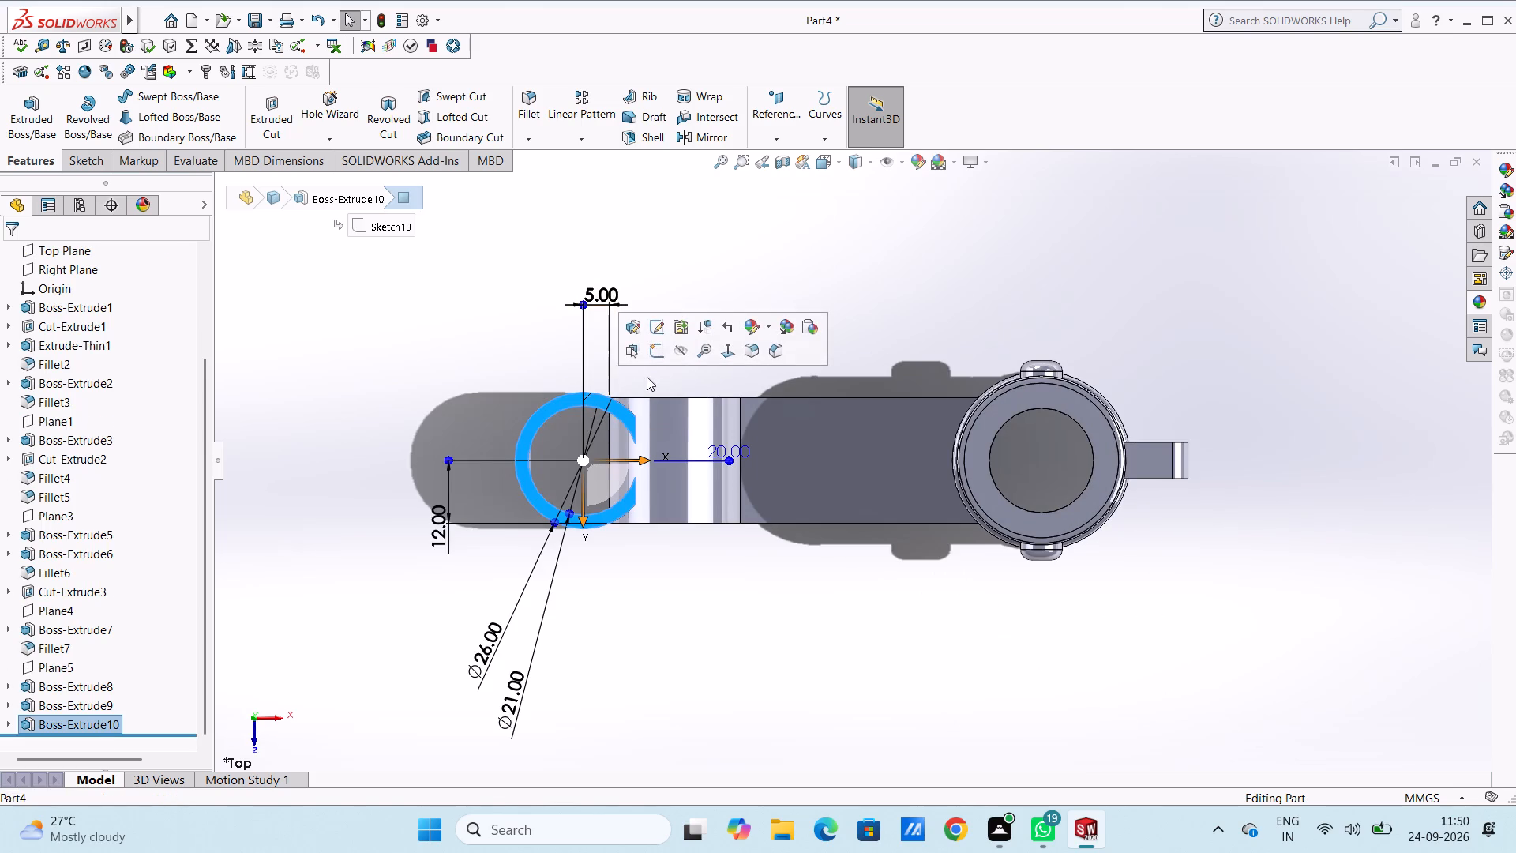
pyautogui.click(661, 358)
pyautogui.click(499, 348)
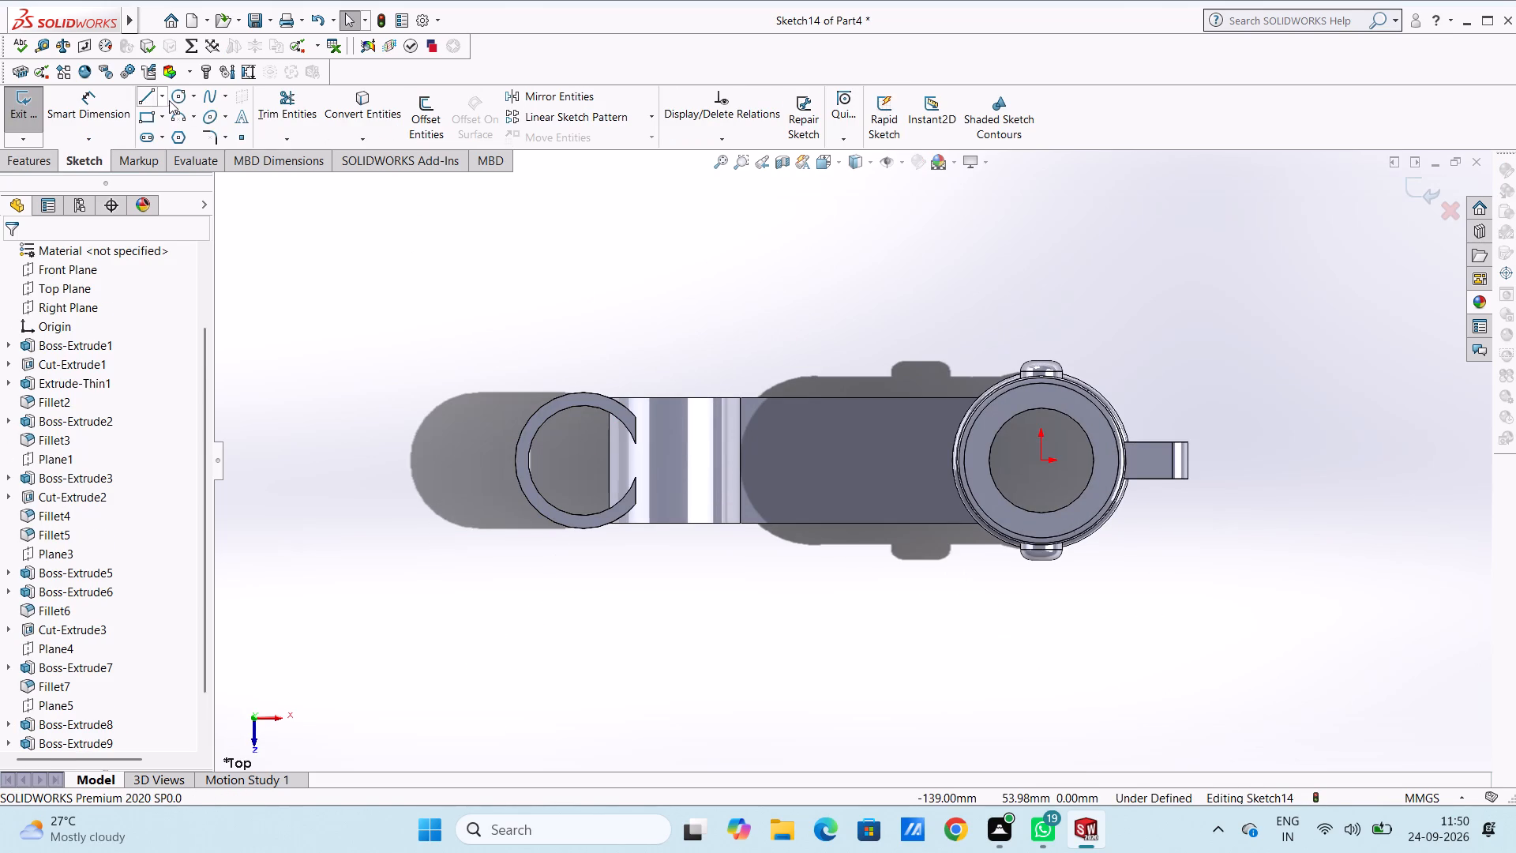
pyautogui.click(173, 96)
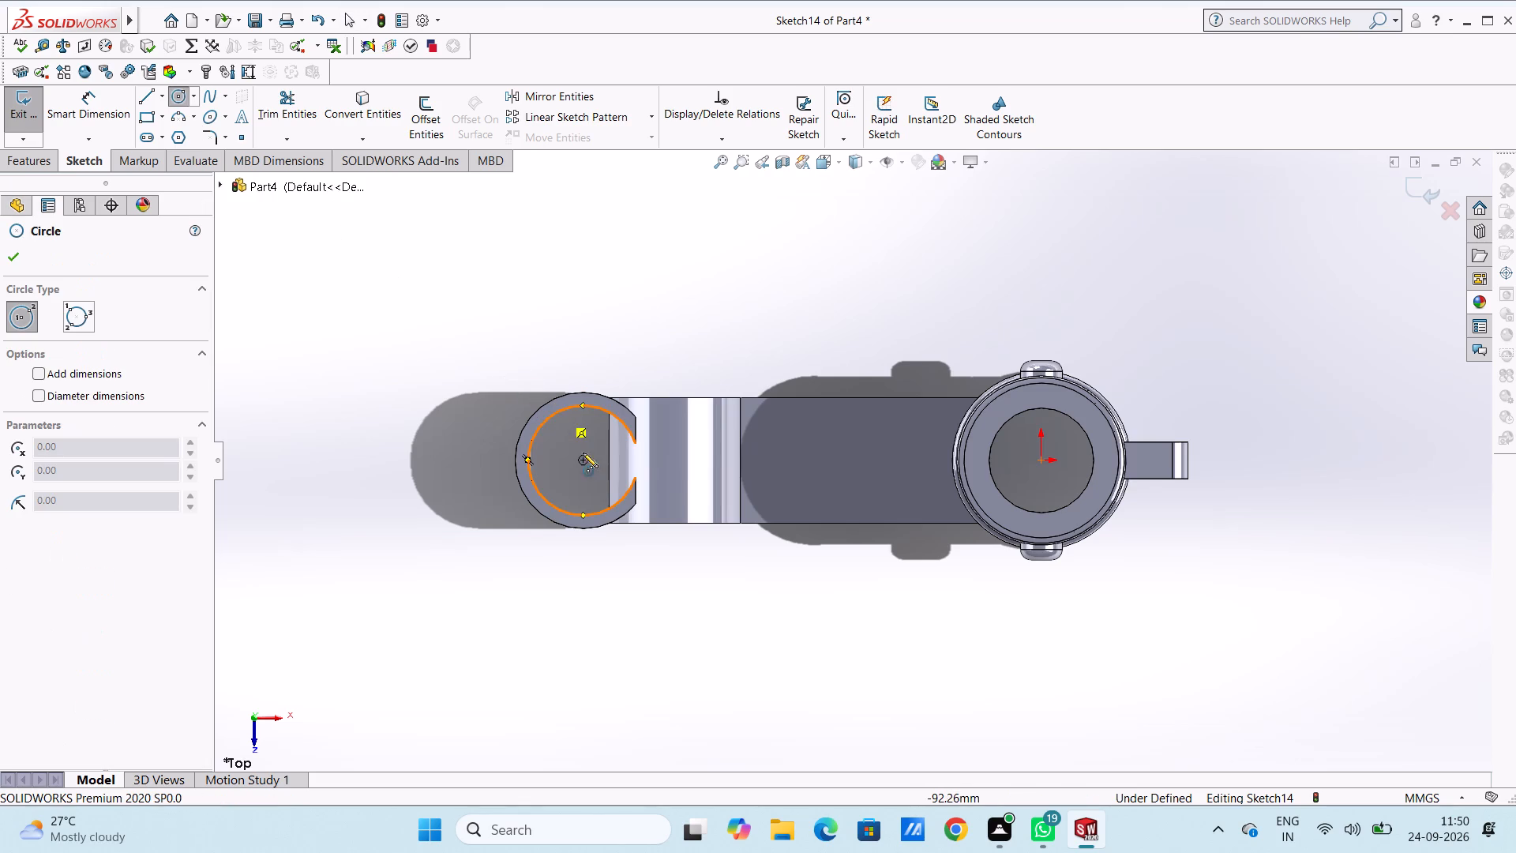
pyautogui.click(581, 460)
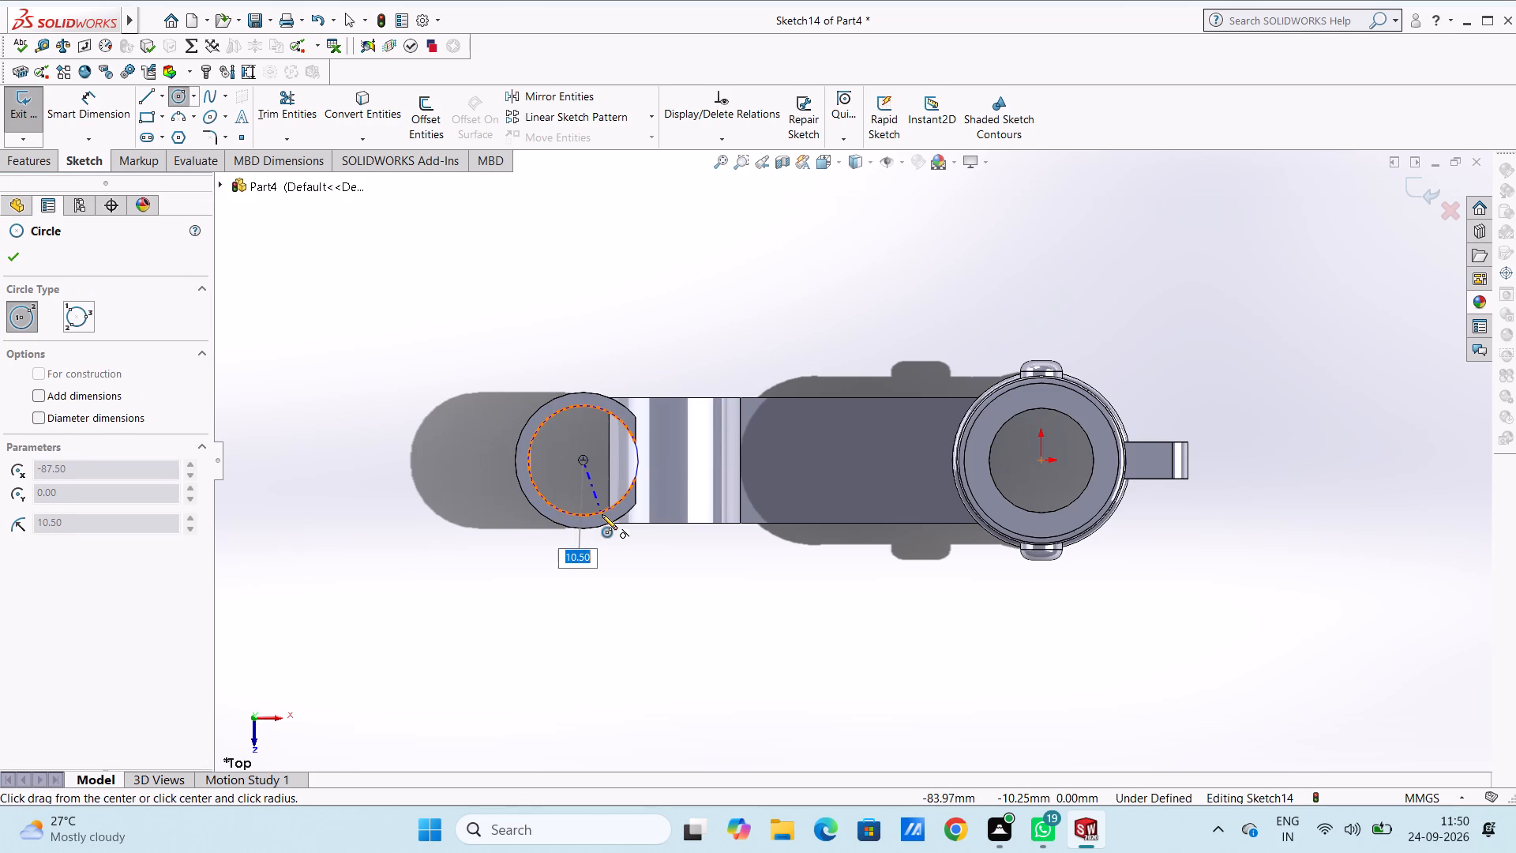
pyautogui.click(602, 514)
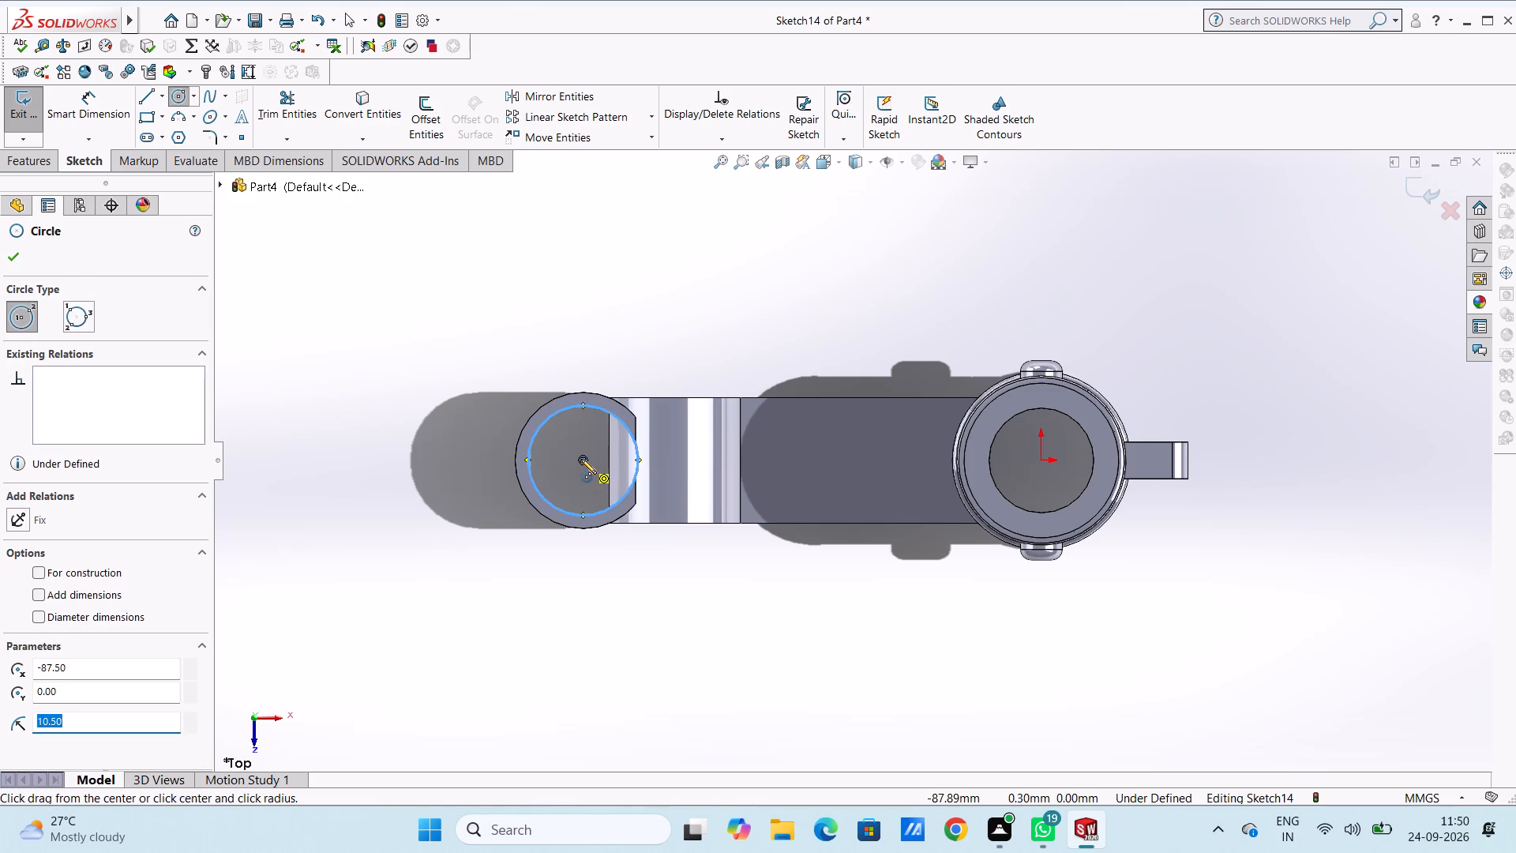
pyautogui.click(581, 459)
pyautogui.click(603, 521)
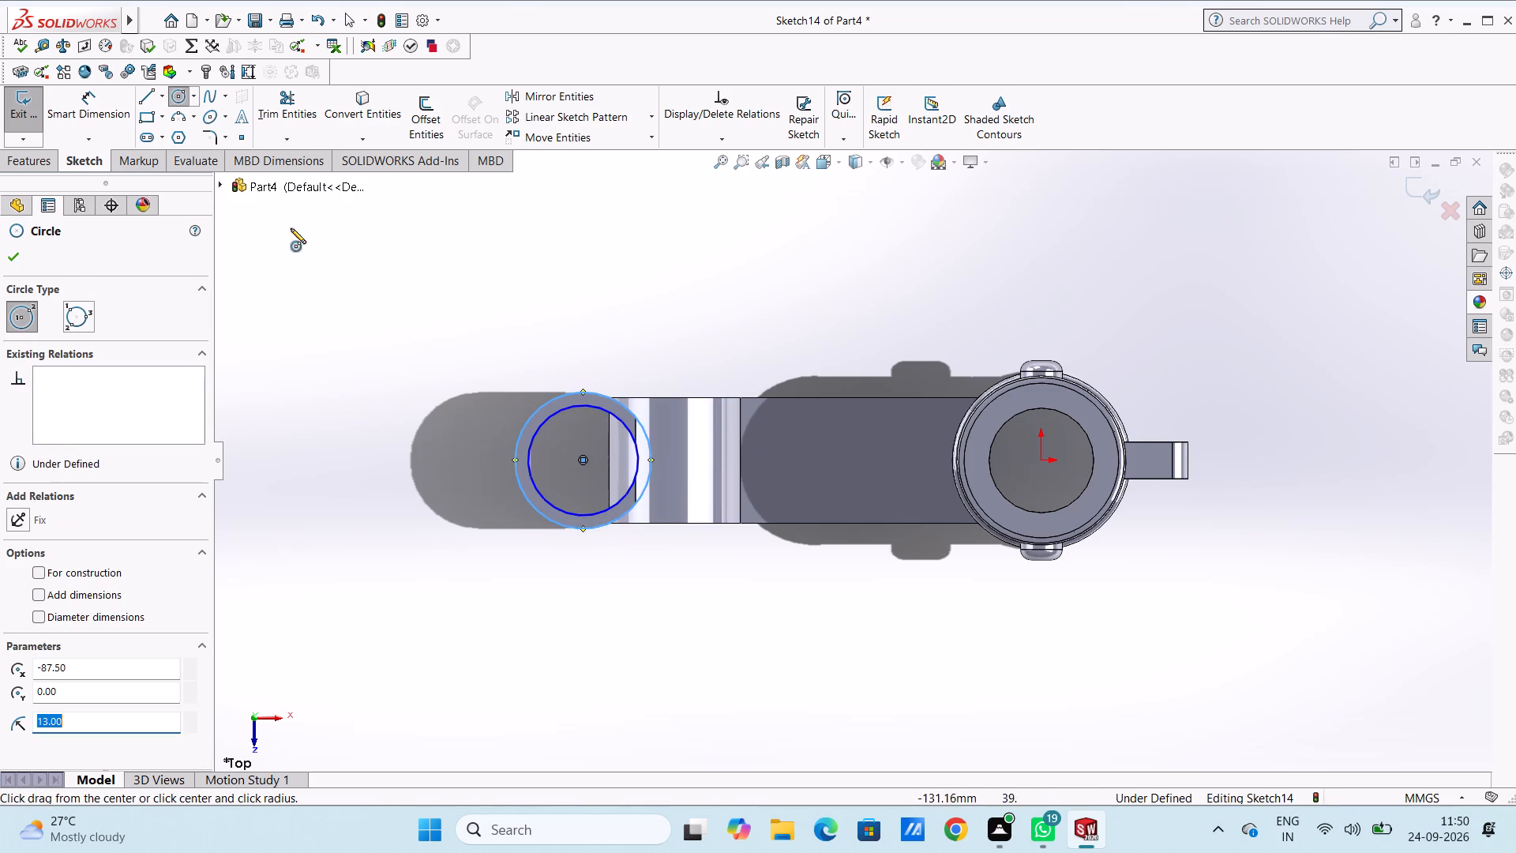
# Dimension the new sketch's outer circle at 26 mm diameter and its inner circle at 21 mm diameter.
pyautogui.click(92, 107)
pyautogui.click(573, 393)
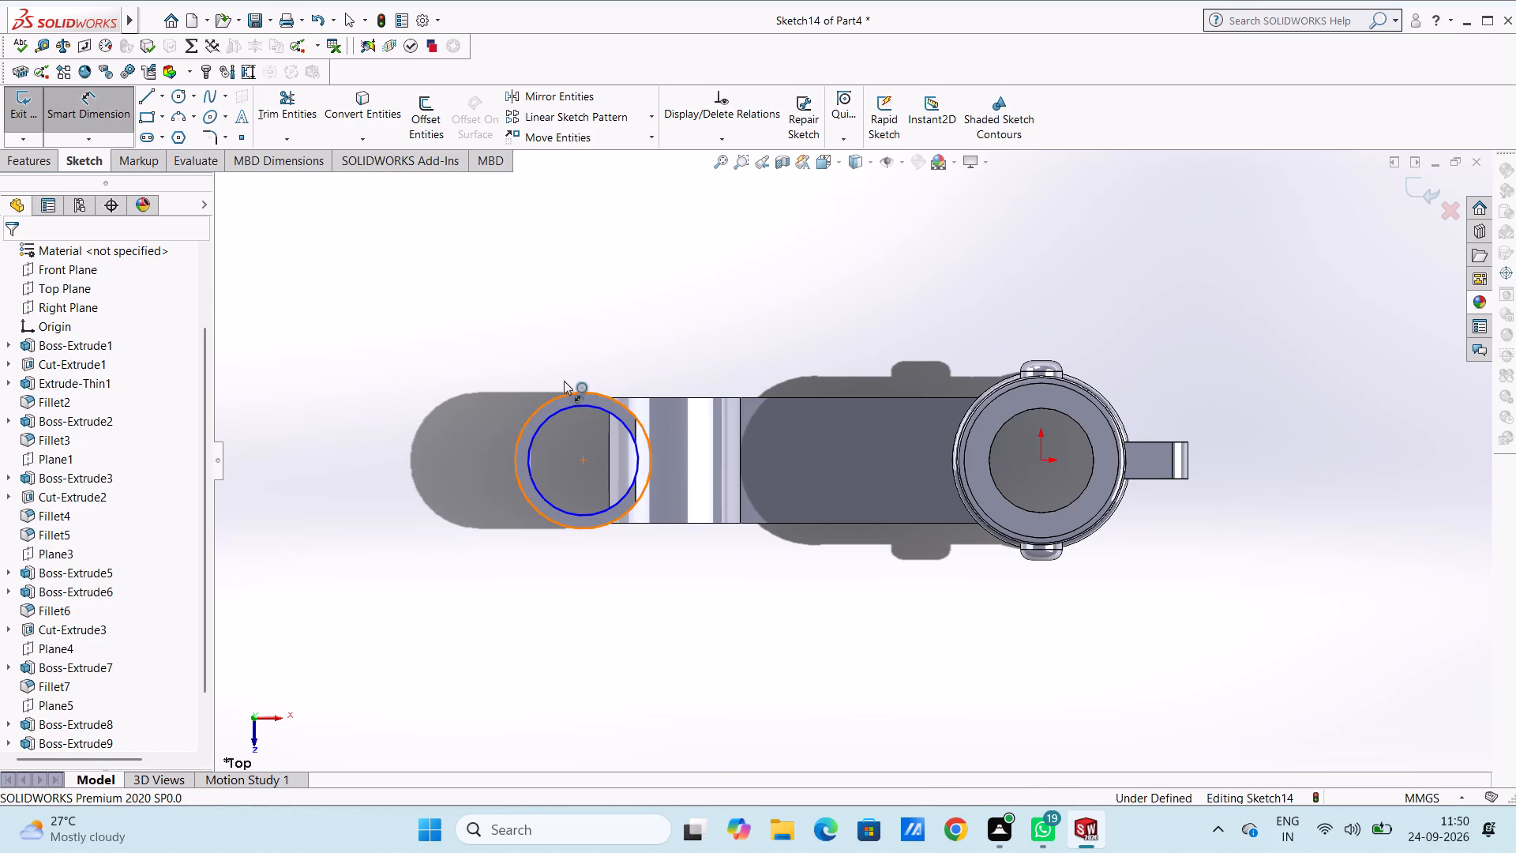
pyautogui.click(461, 295)
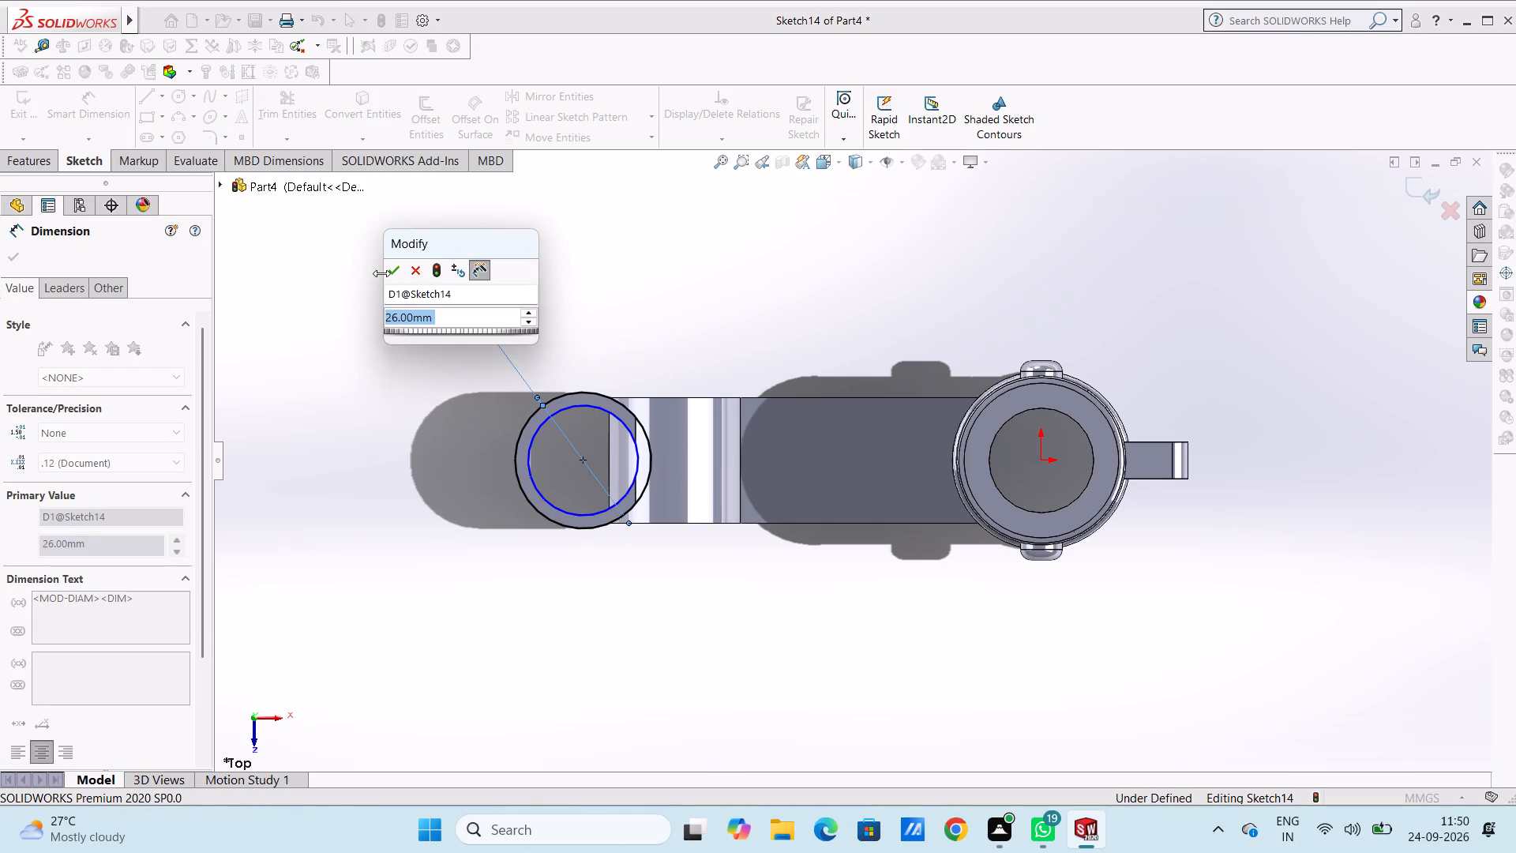
pyautogui.click(393, 272)
pyautogui.click(366, 281)
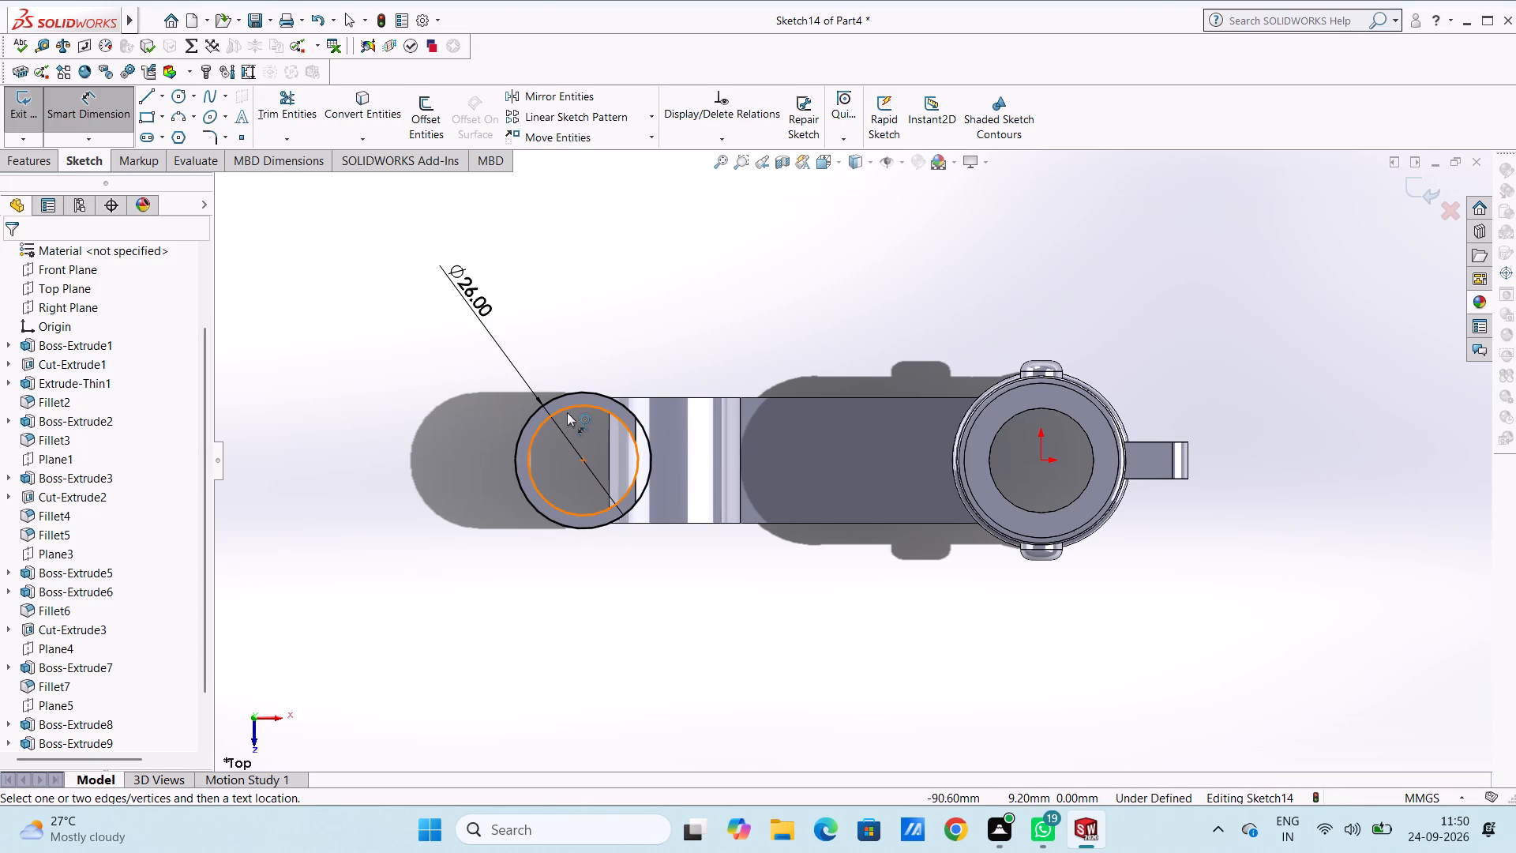
pyautogui.click(567, 411)
pyautogui.click(662, 286)
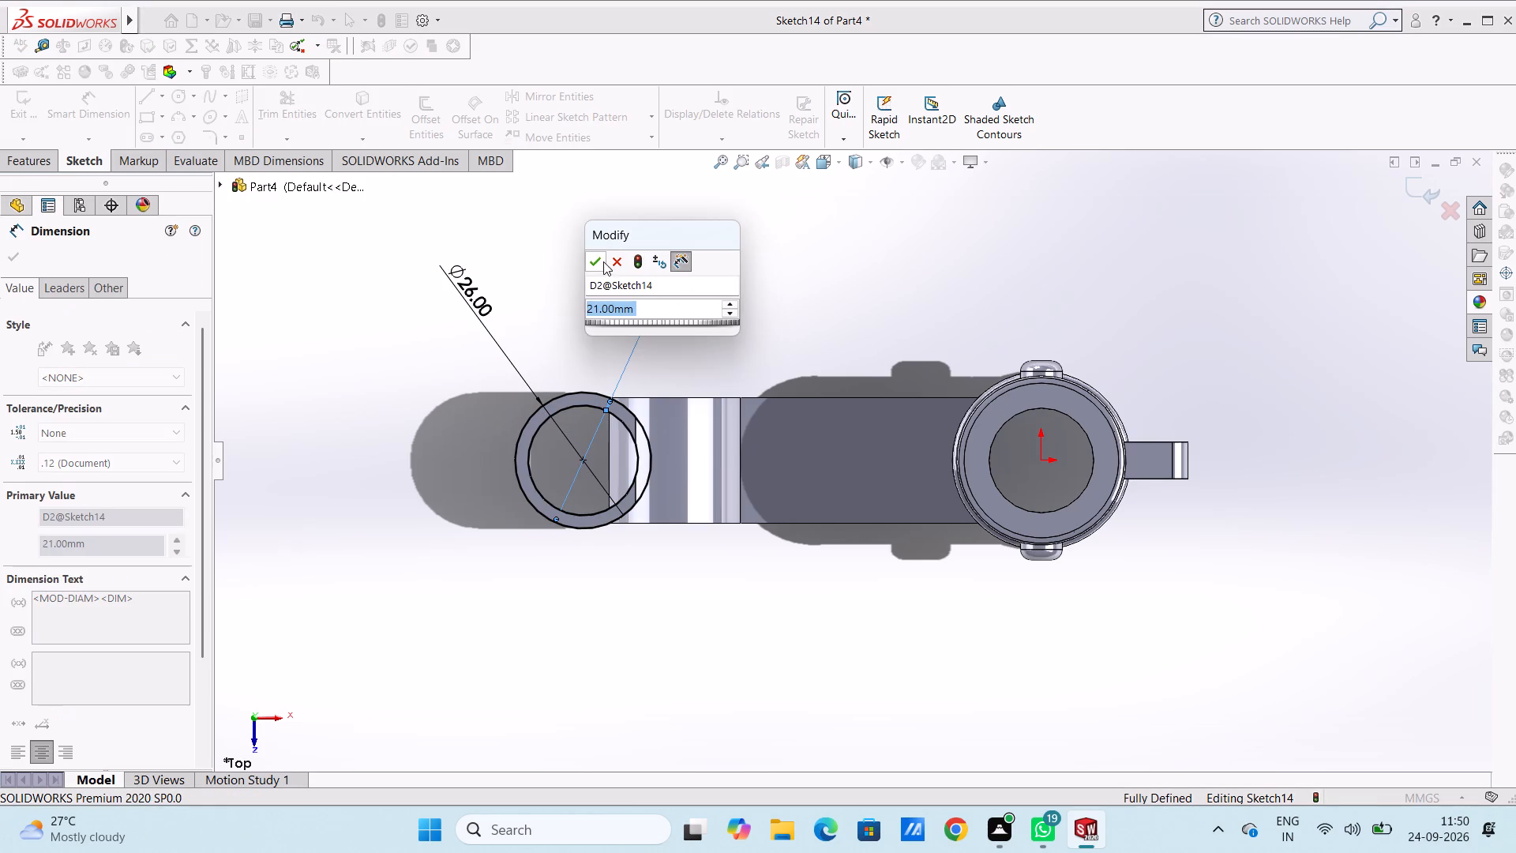
pyautogui.click(589, 254)
pyautogui.press('Escape')
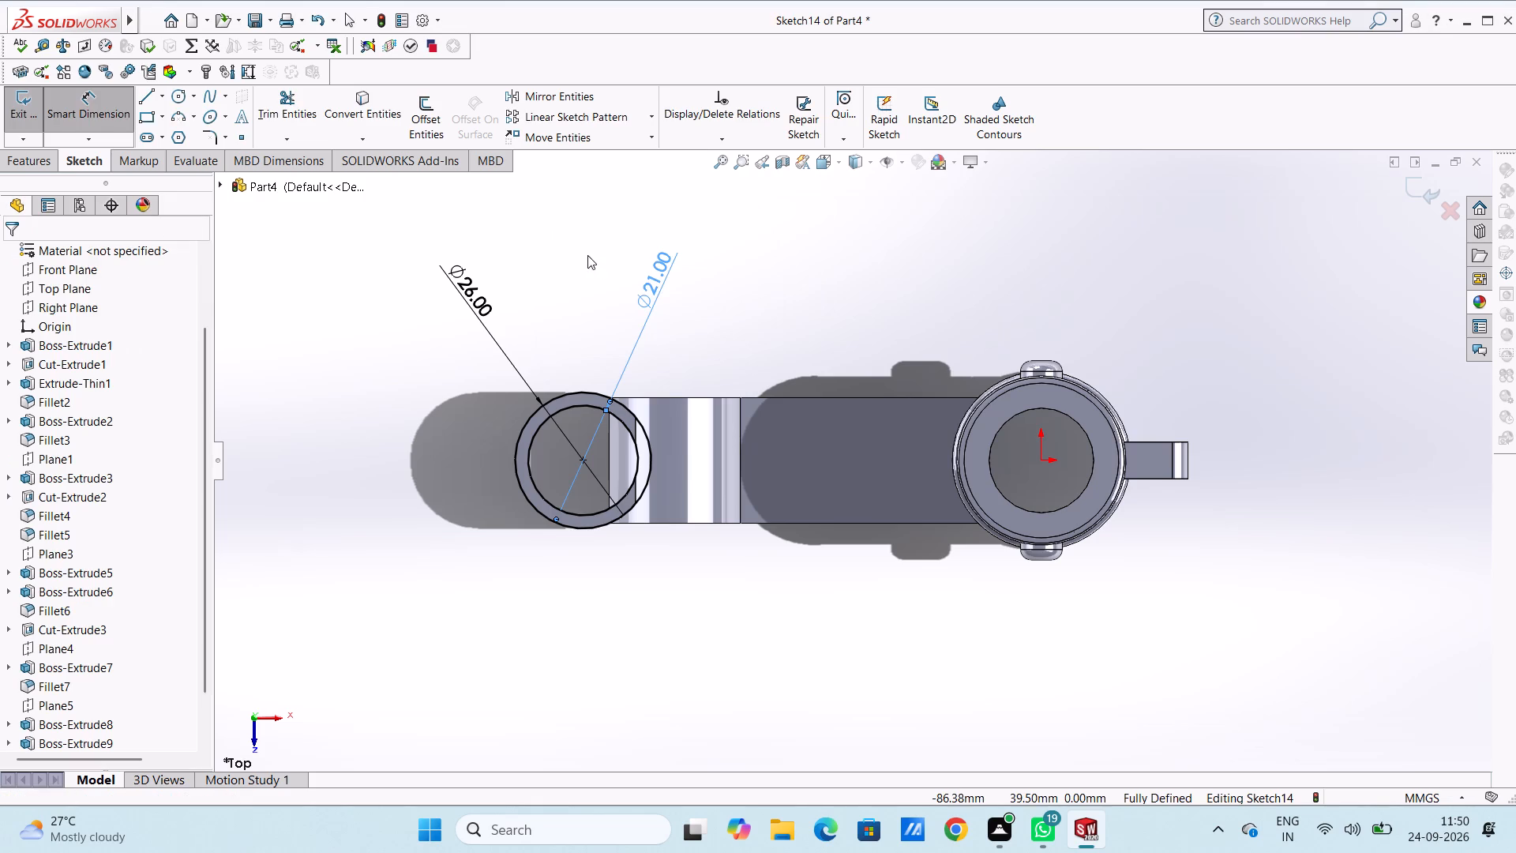
pyautogui.press('Escape')
# Extrude the 26/21 mm ring profile upward as a merged blind boss 2 mm deep.
pyautogui.scroll(1, 584, 304)
pyautogui.moveTo(584, 304); pyautogui.dragTo(576, 215, button='middle')
pyautogui.moveTo(557, 408); pyautogui.dragTo(576, 348, button='middle')
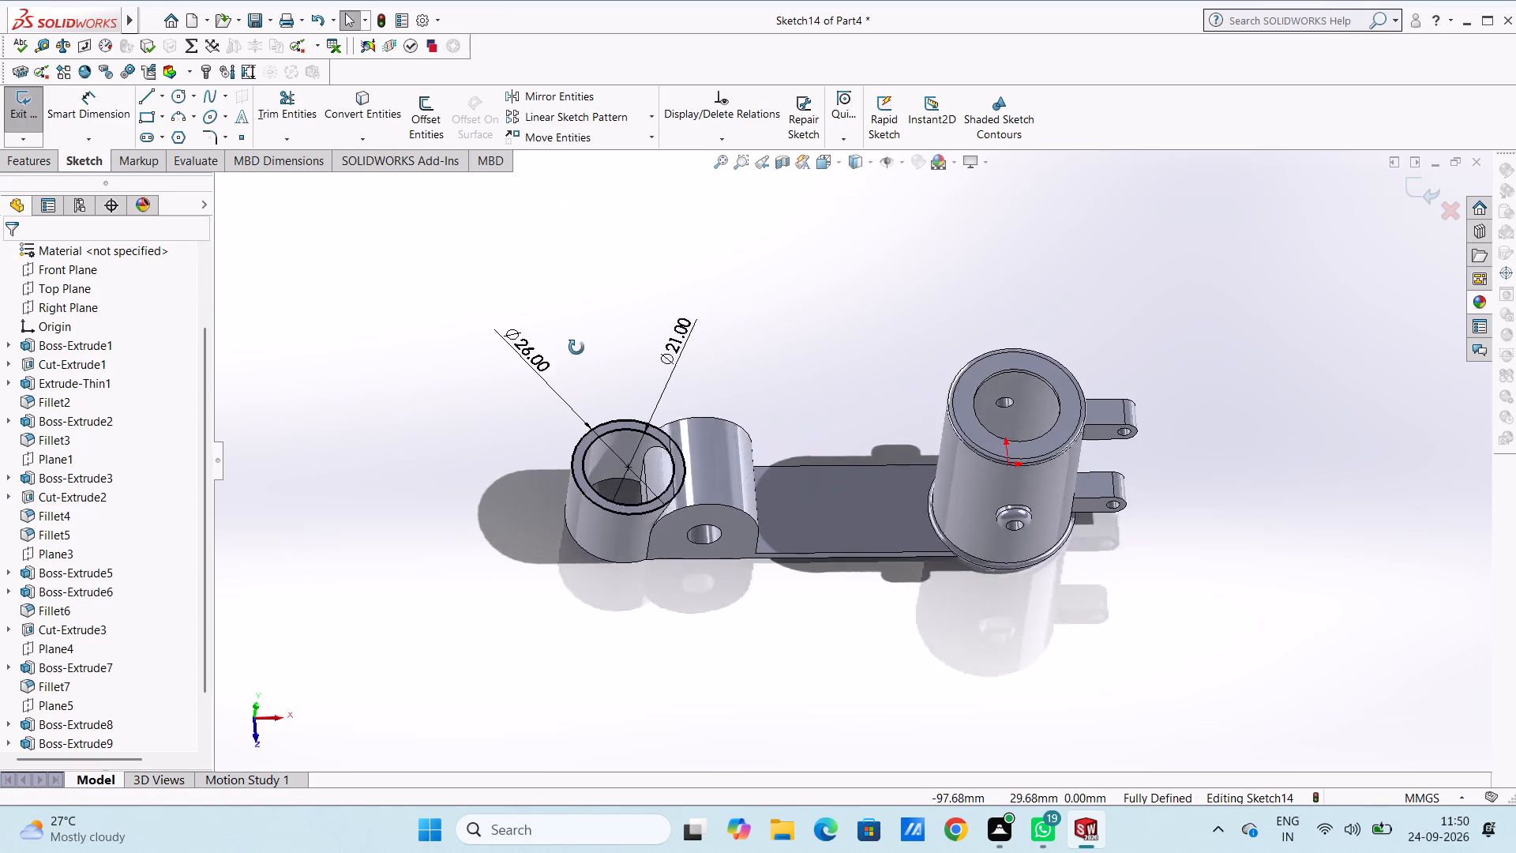
pyautogui.moveTo(576, 348); pyautogui.dragTo(585, 299, button='middle')
pyautogui.moveTo(636, 417); pyautogui.dragTo(621, 329, button='middle')
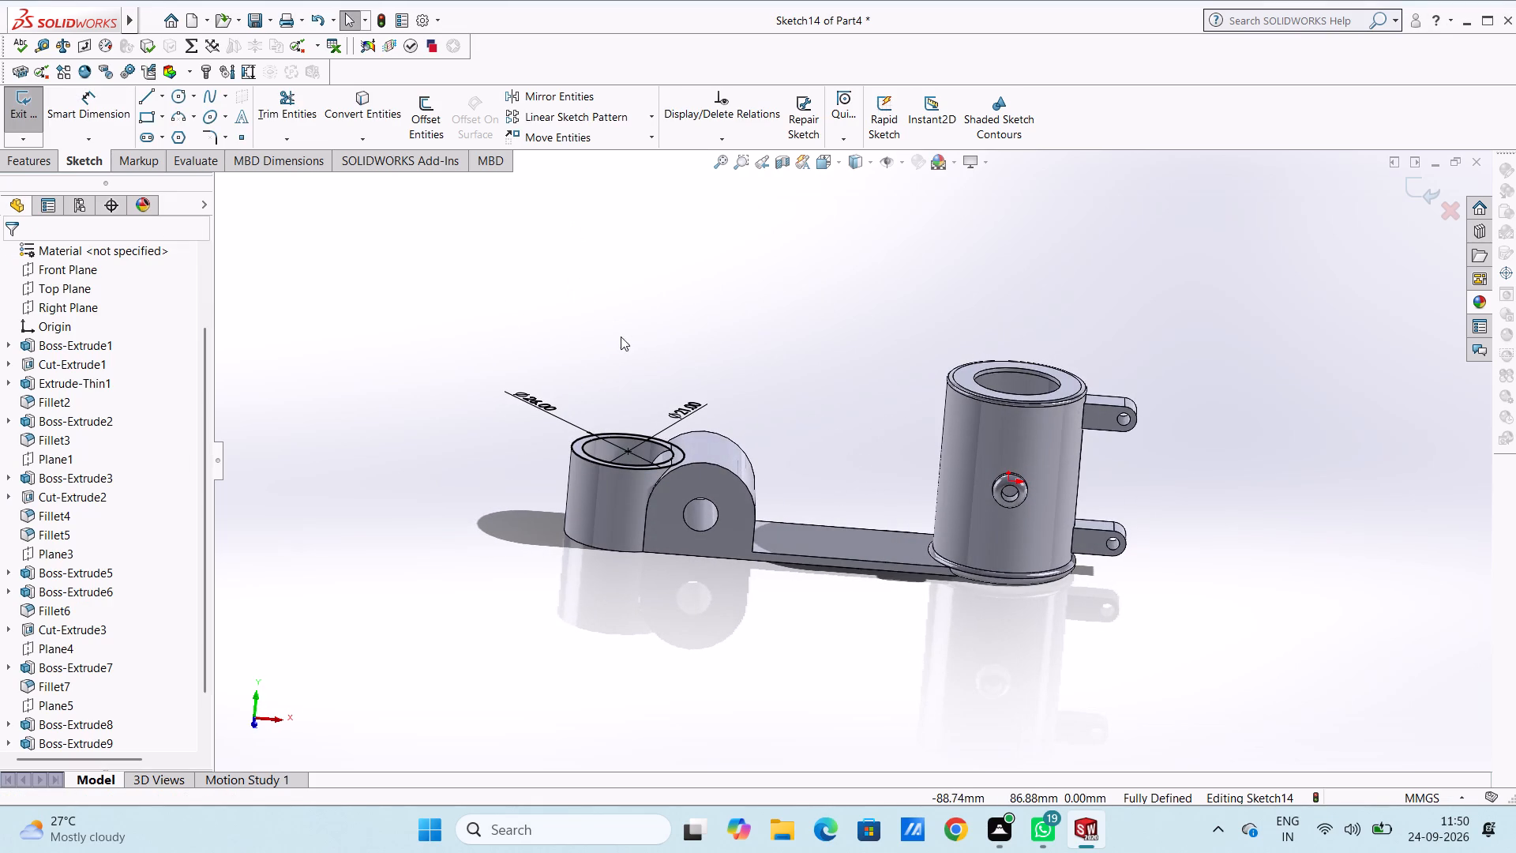
pyautogui.click(12, 159)
pyautogui.click(30, 108)
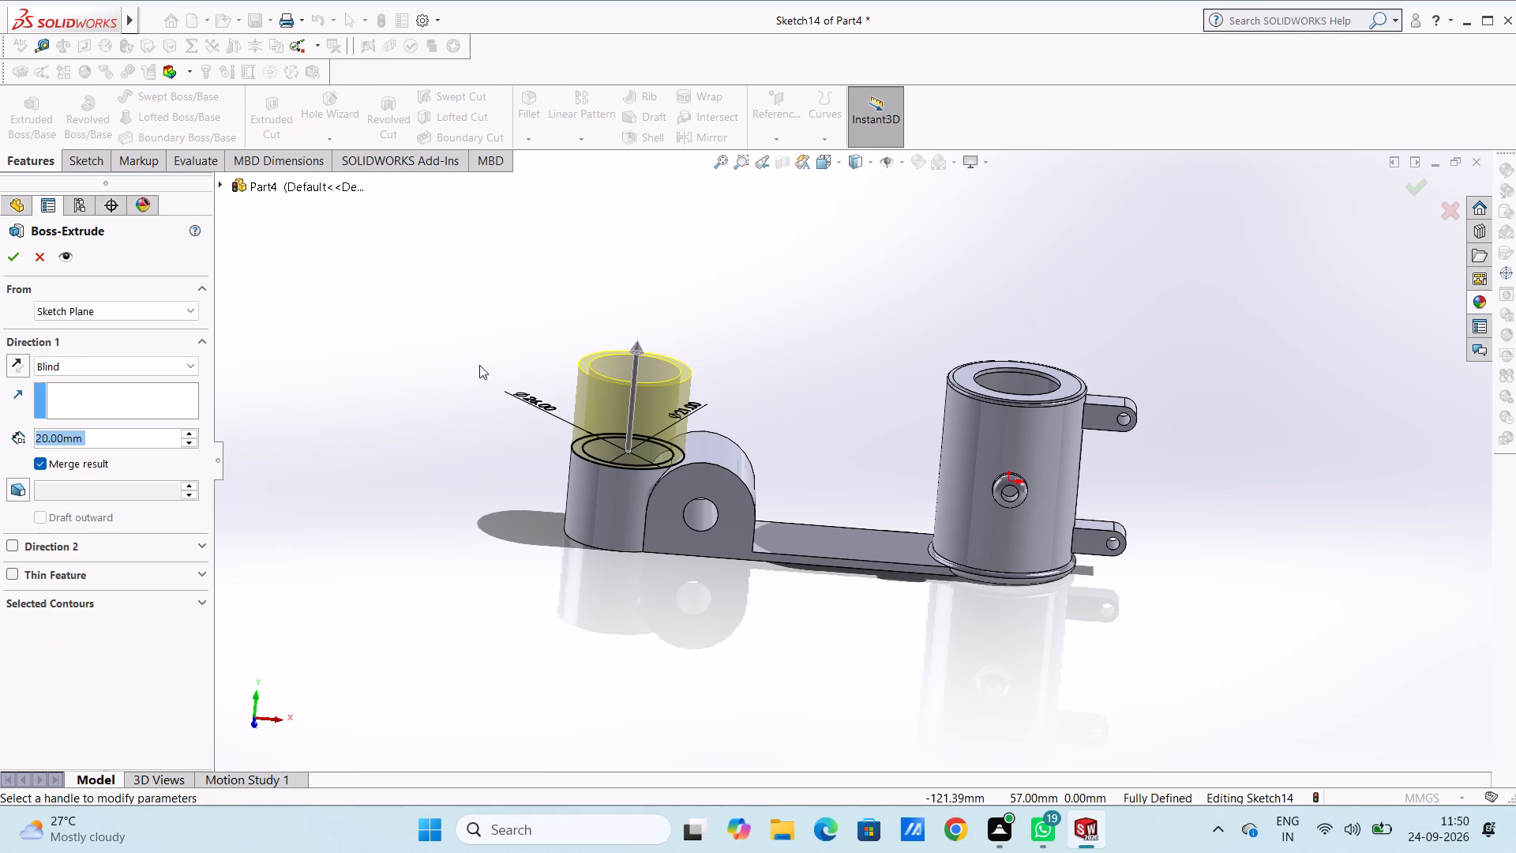
pyautogui.press('2')
pyautogui.press('Return')
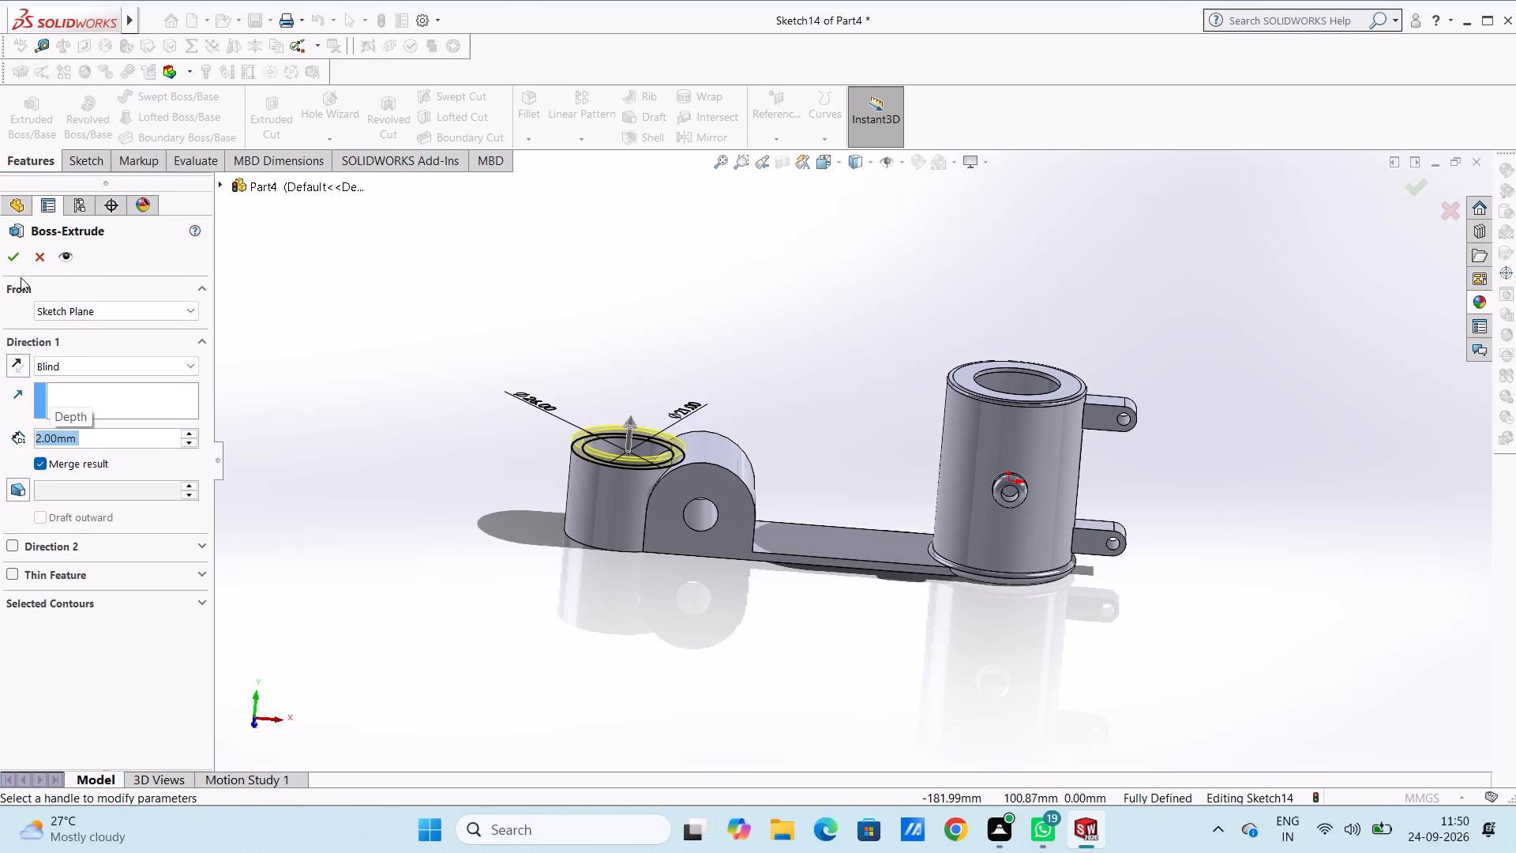
pyautogui.click(14, 261)
pyautogui.click(459, 347)
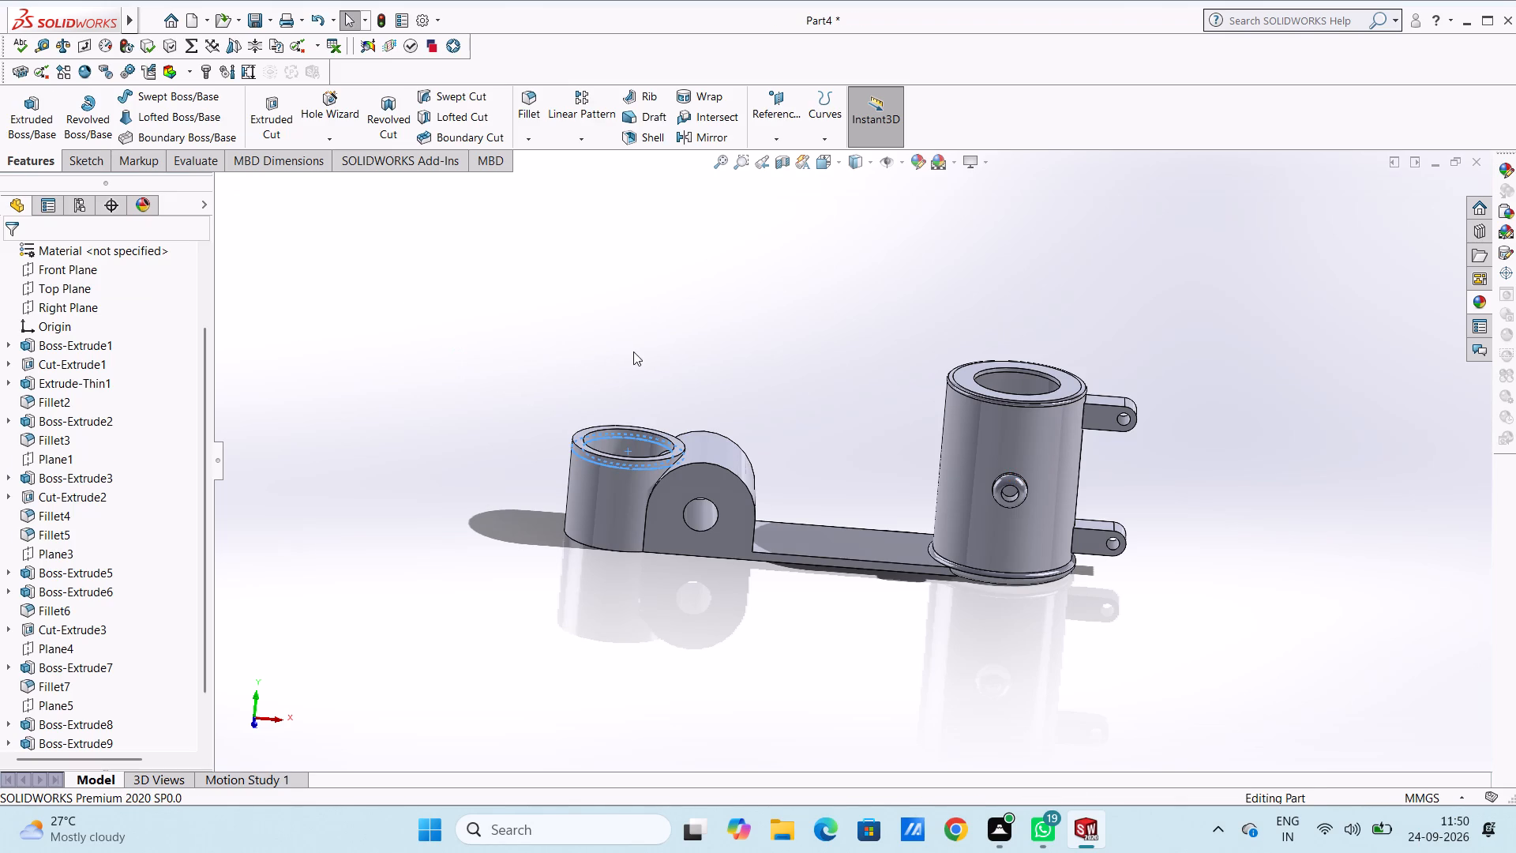
# On the extended ring's top face, sketch a 10.5 mm radius circle concentric with the ring, matching its inner edge.
pyautogui.moveTo(625, 366); pyautogui.dragTo(617, 546, button='middle')
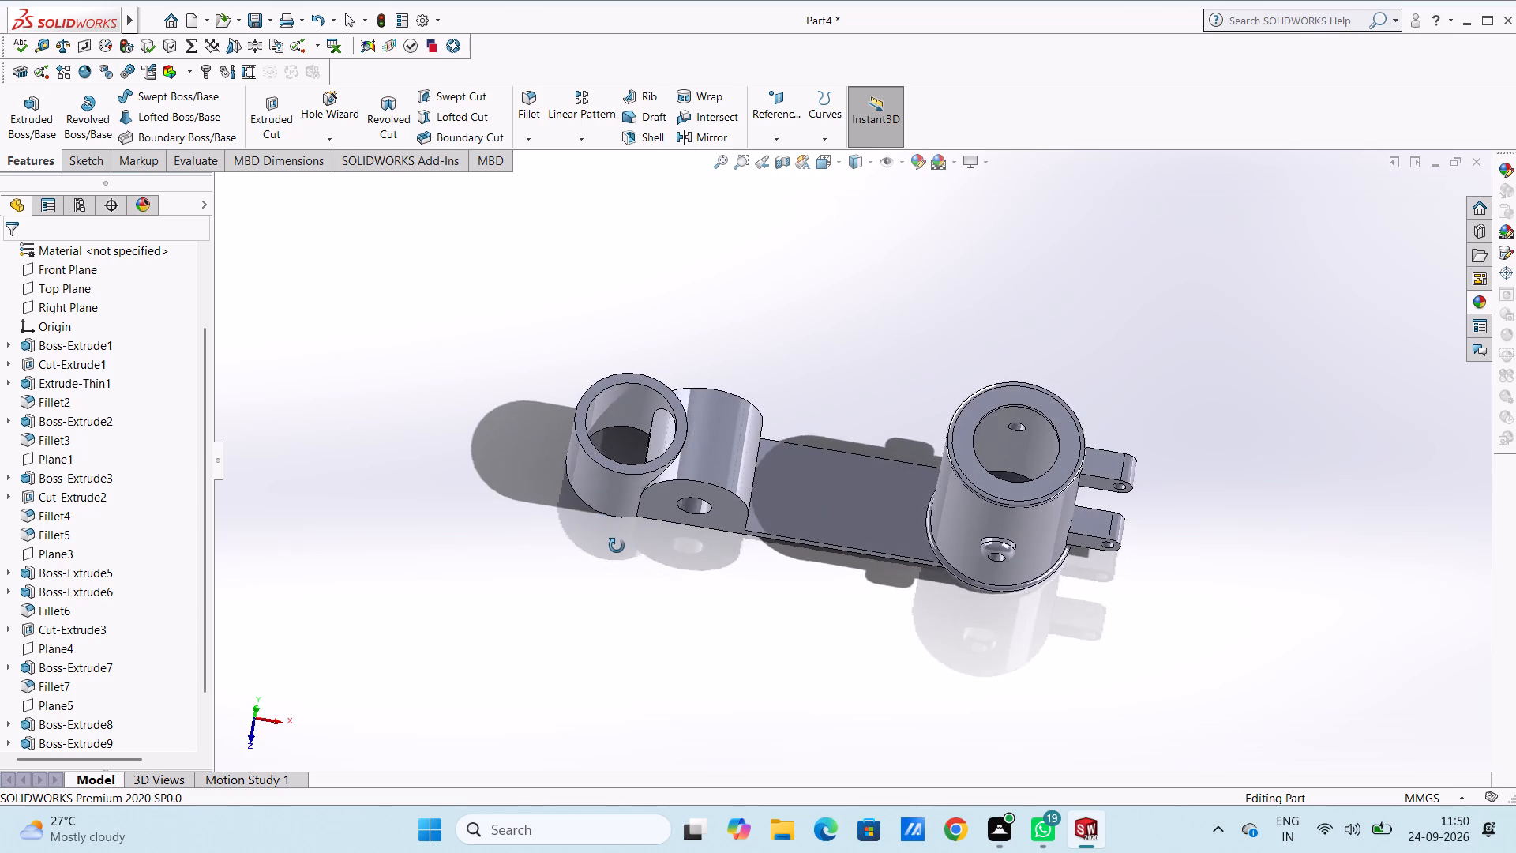
pyautogui.moveTo(617, 546); pyautogui.dragTo(620, 550, button='middle')
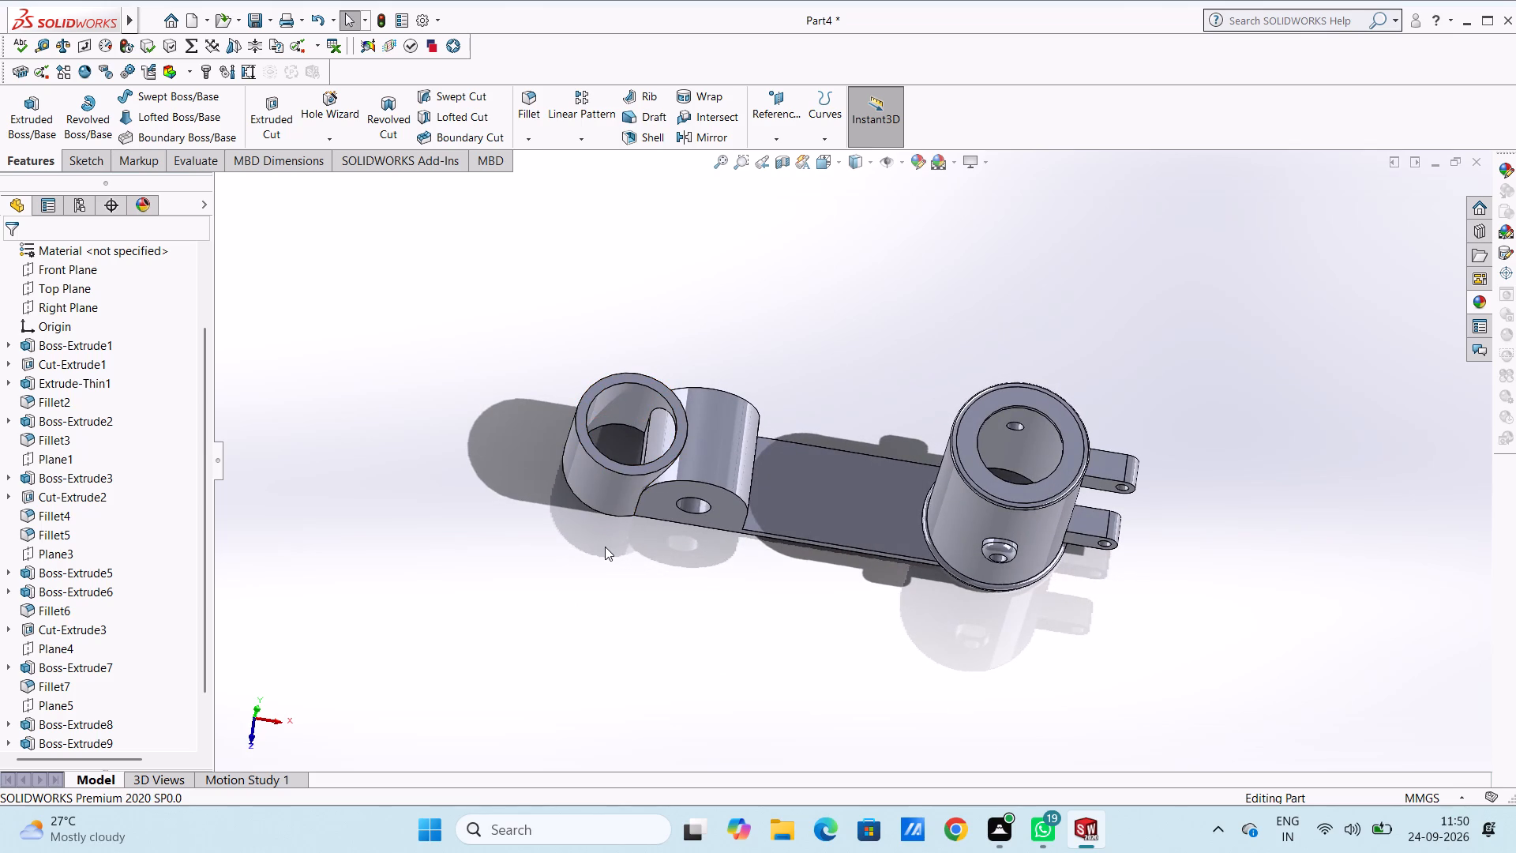
pyautogui.hotkey('ctrl', '5')
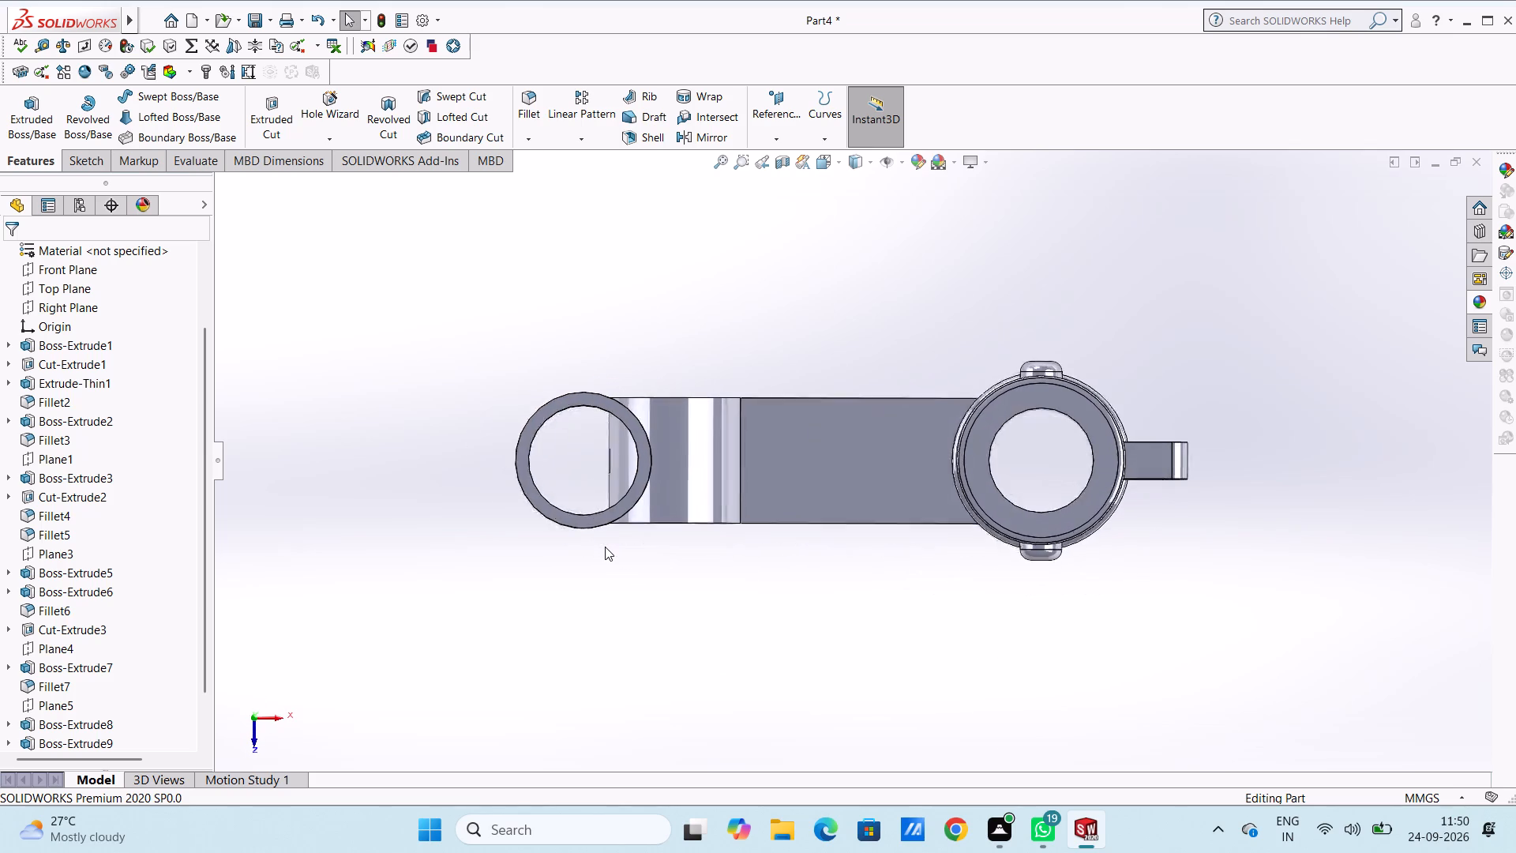
pyautogui.click(587, 400)
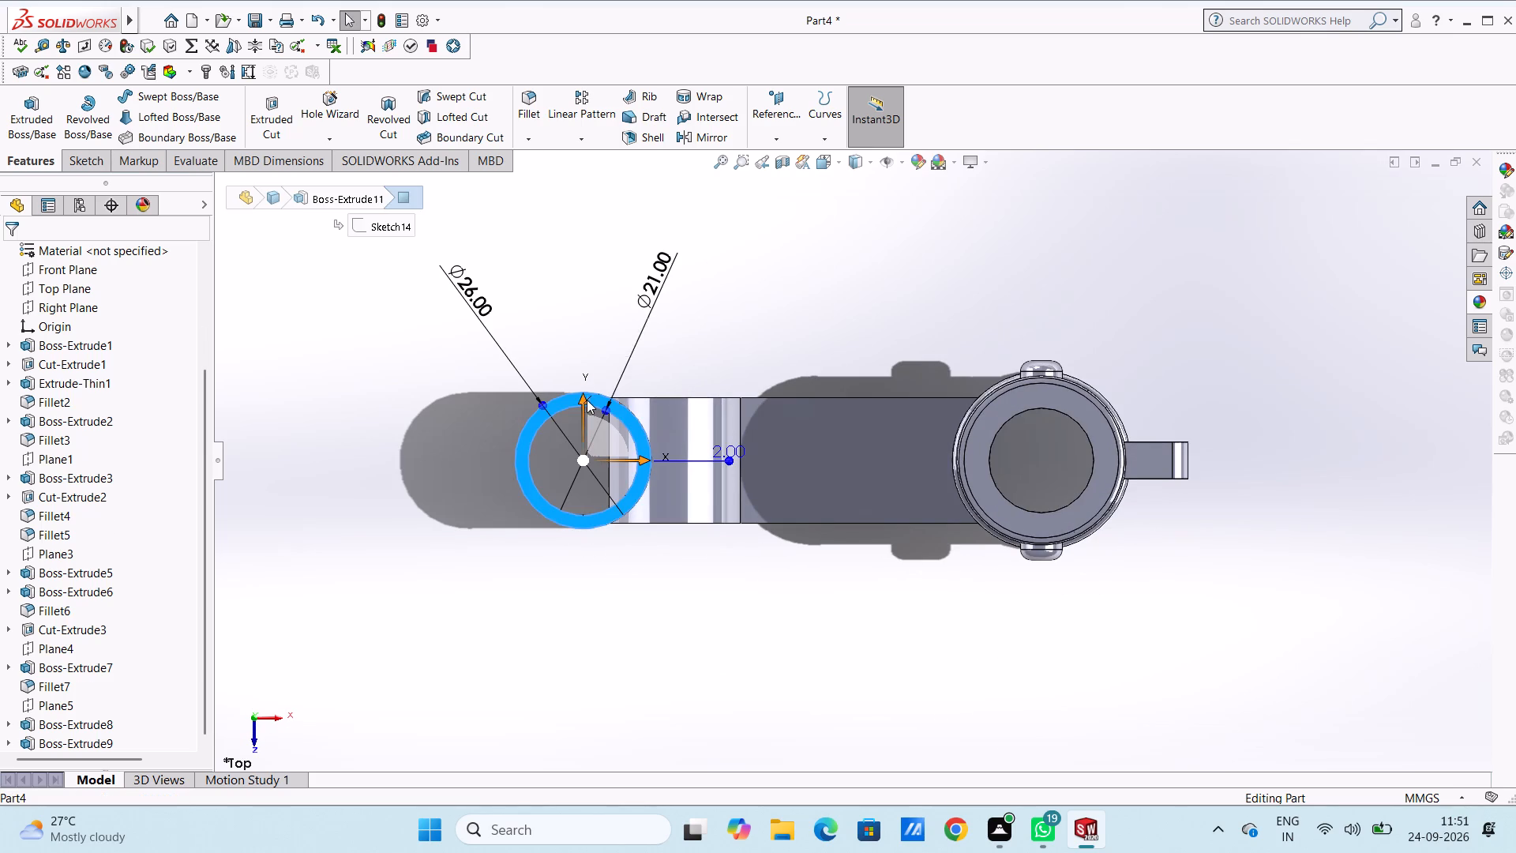
pyautogui.click(655, 354)
pyautogui.click(584, 301)
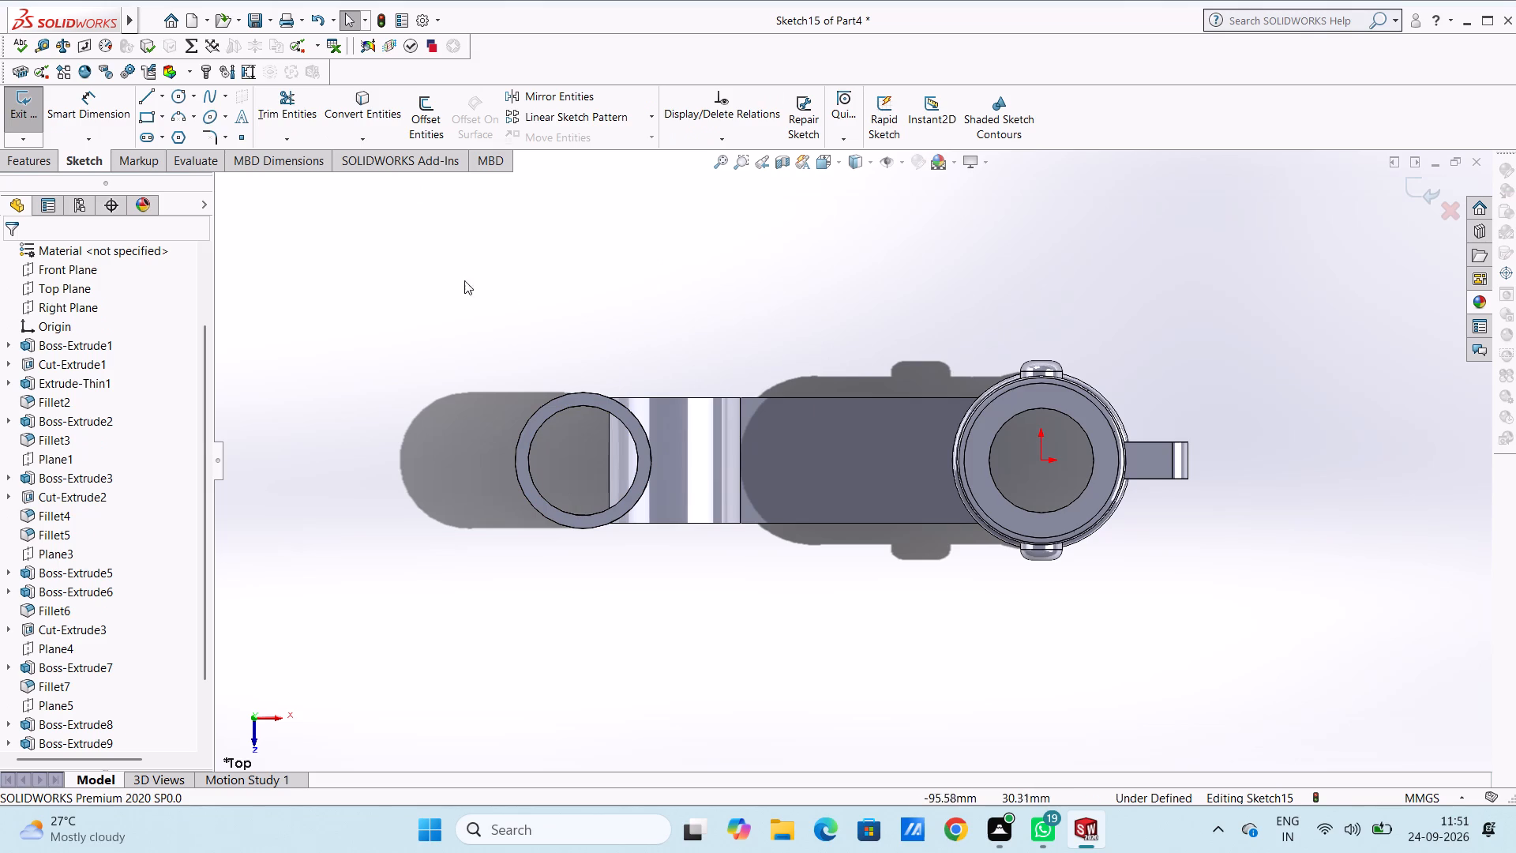
pyautogui.click(177, 100)
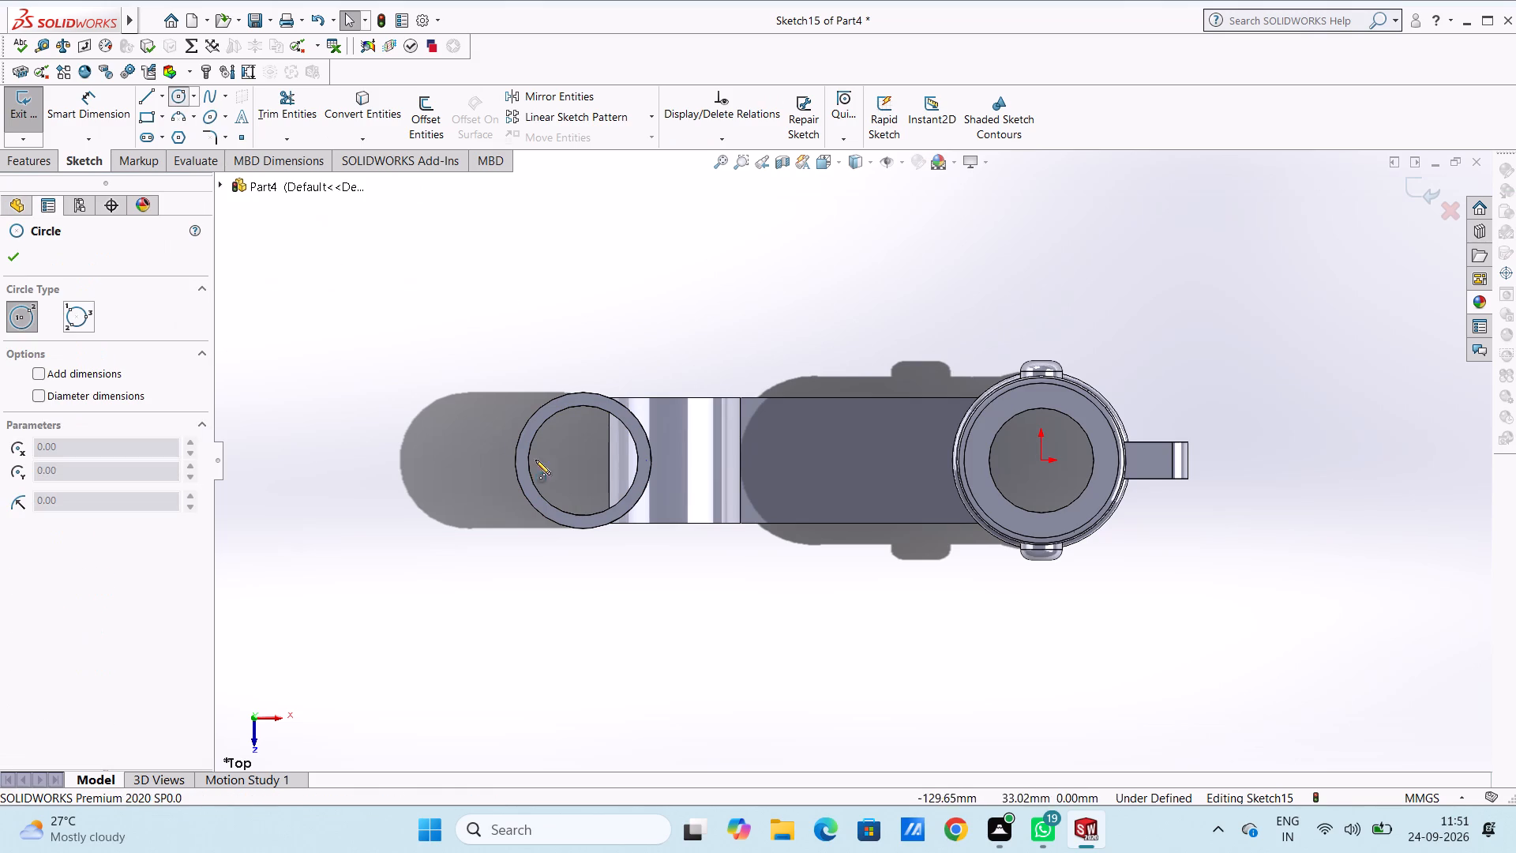
pyautogui.click(584, 458)
pyautogui.click(596, 511)
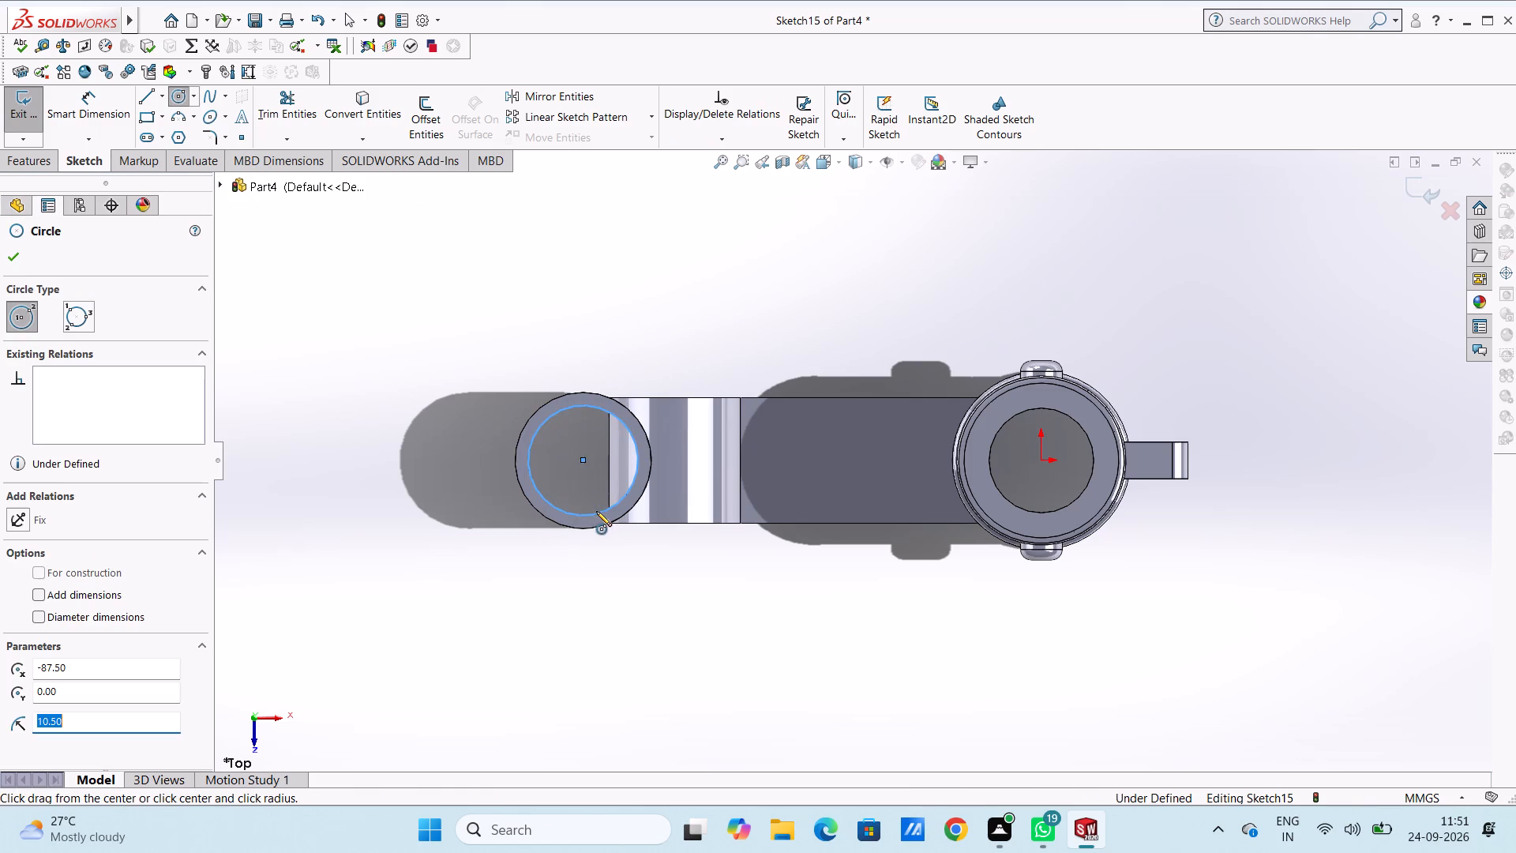
# Dimension the circle in the ring's top-face sketch at 21 mm diameter.
pyautogui.click(112, 111)
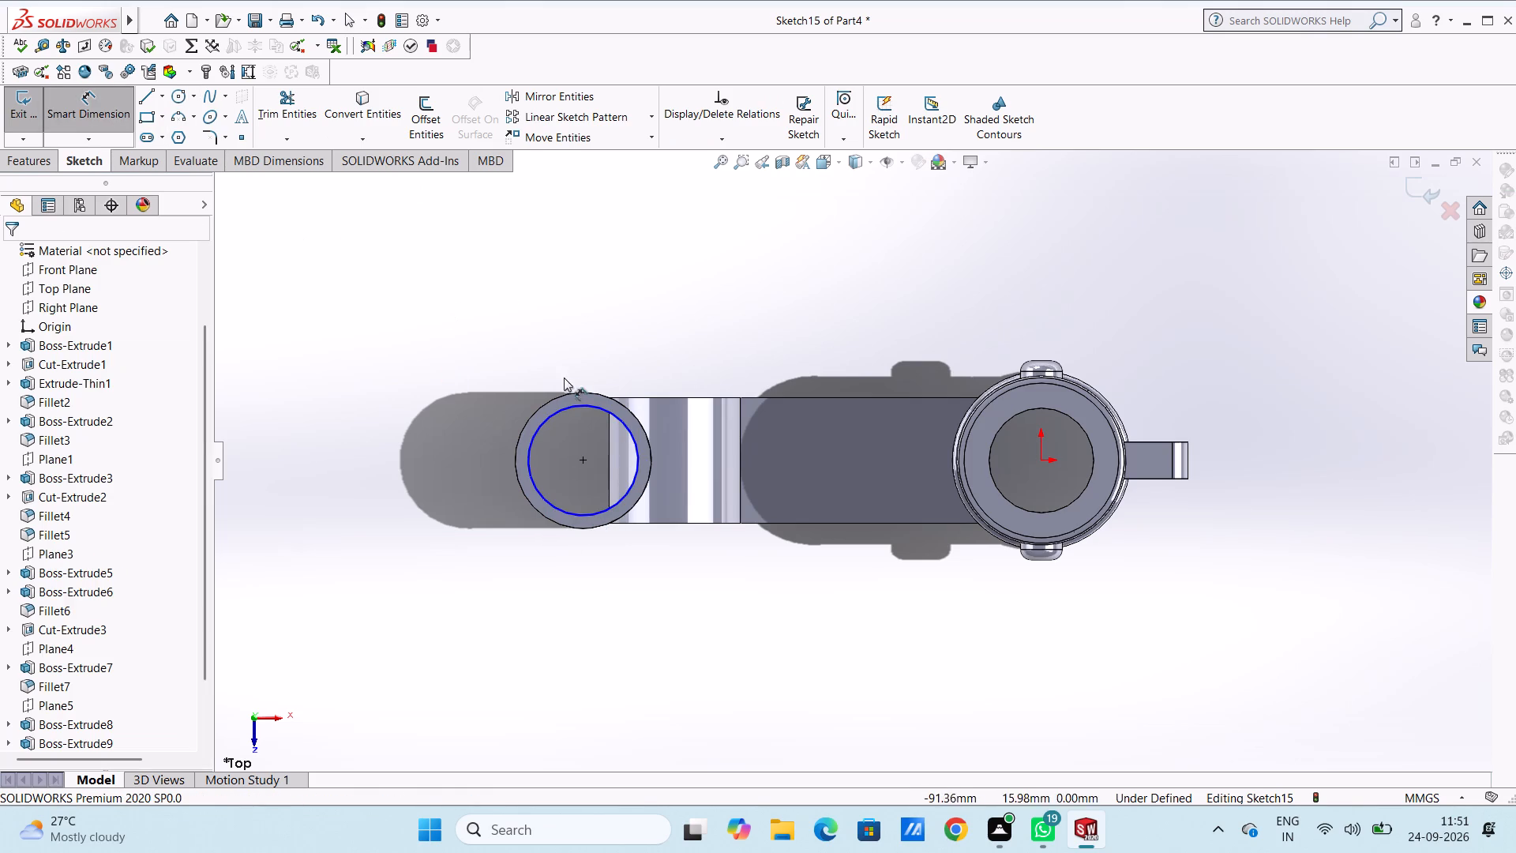
pyautogui.click(573, 409)
pyautogui.click(445, 310)
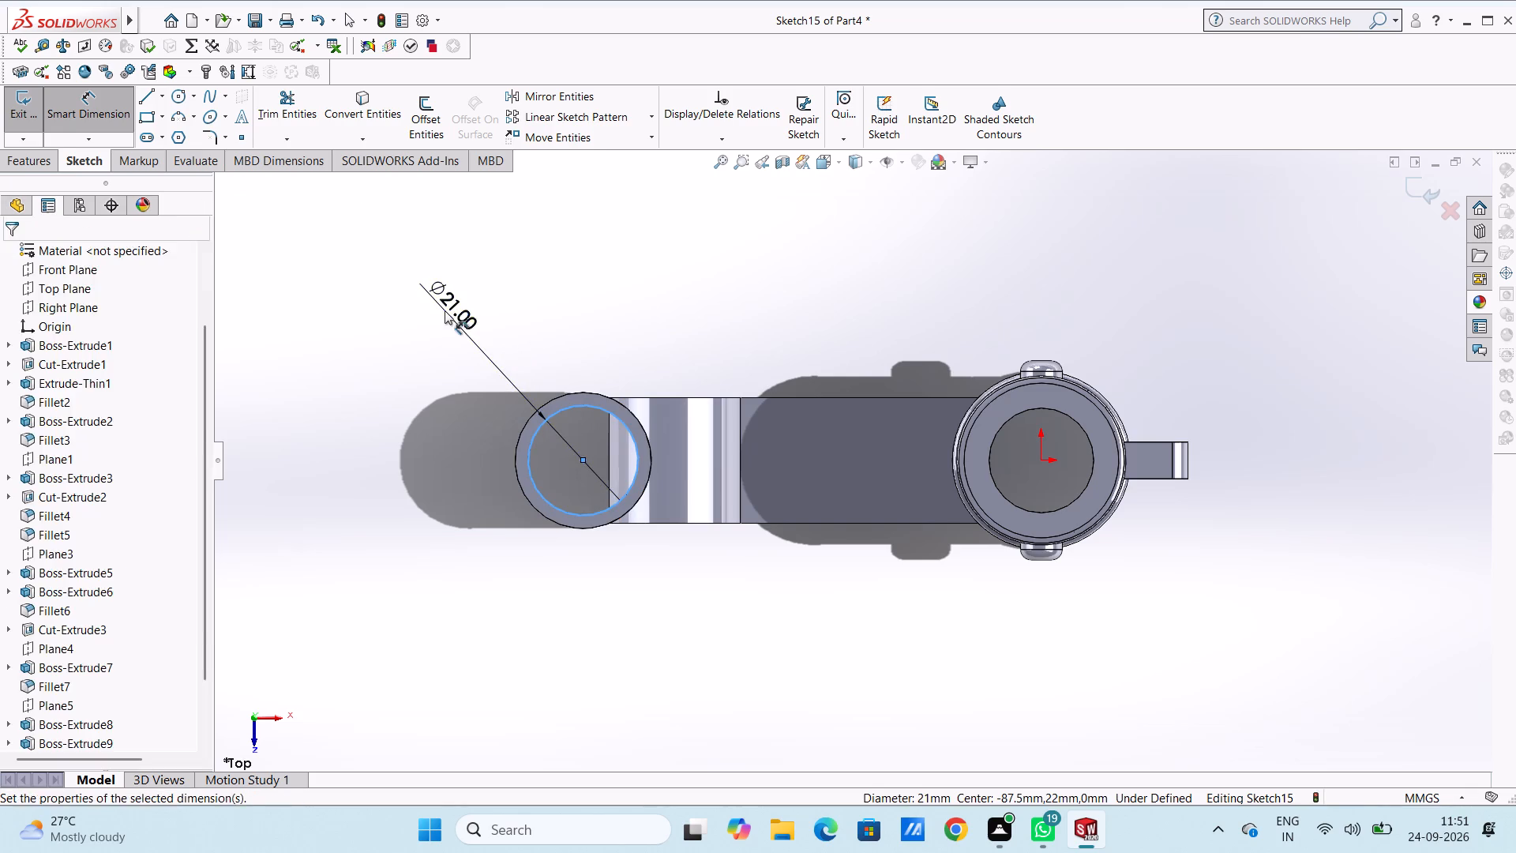
pyautogui.click(378, 285)
pyautogui.click(370, 302)
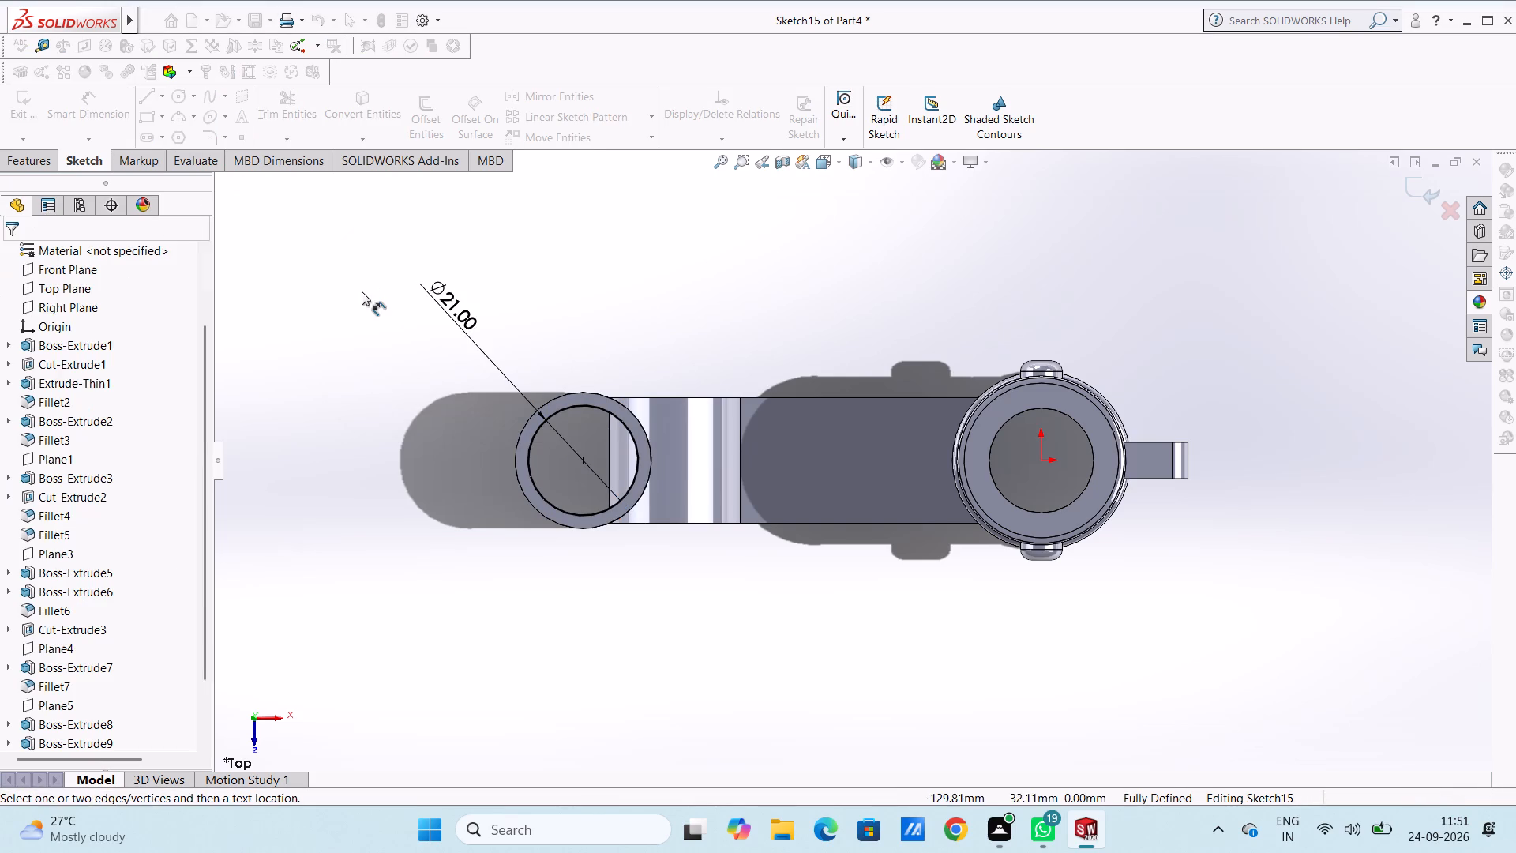
pyautogui.press('Escape')
pyautogui.press('Escape')
# Cut the 21 mm circle down through the ring with a blind Extruded Cut 25 mm deep, and show the isometric view.
pyautogui.moveTo(357, 377); pyautogui.dragTo(383, 280, button='middle')
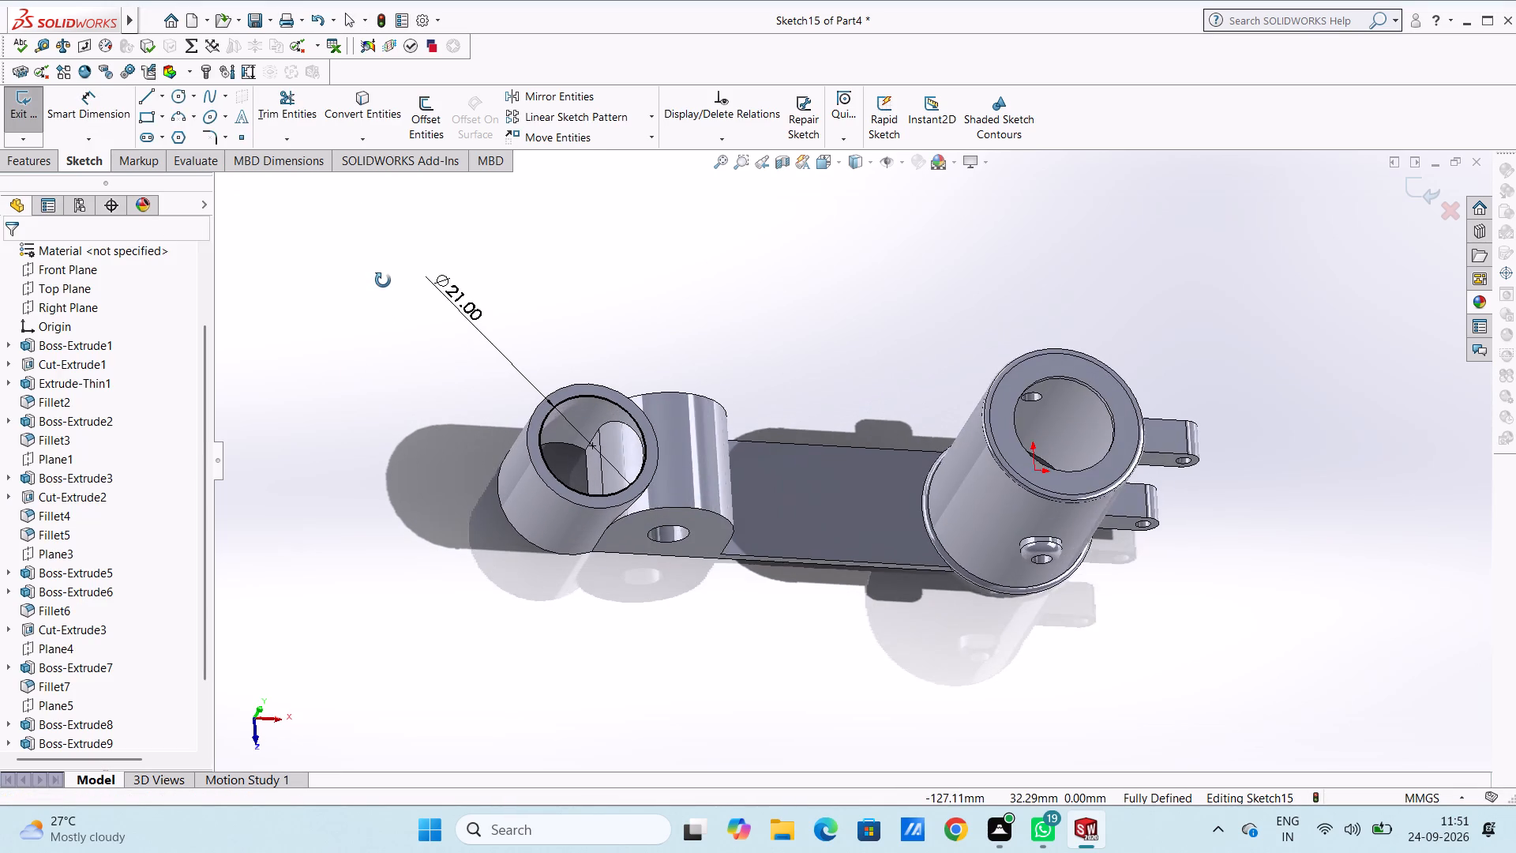
pyautogui.moveTo(383, 280); pyautogui.dragTo(383, 280, button='middle')
pyautogui.click(46, 158)
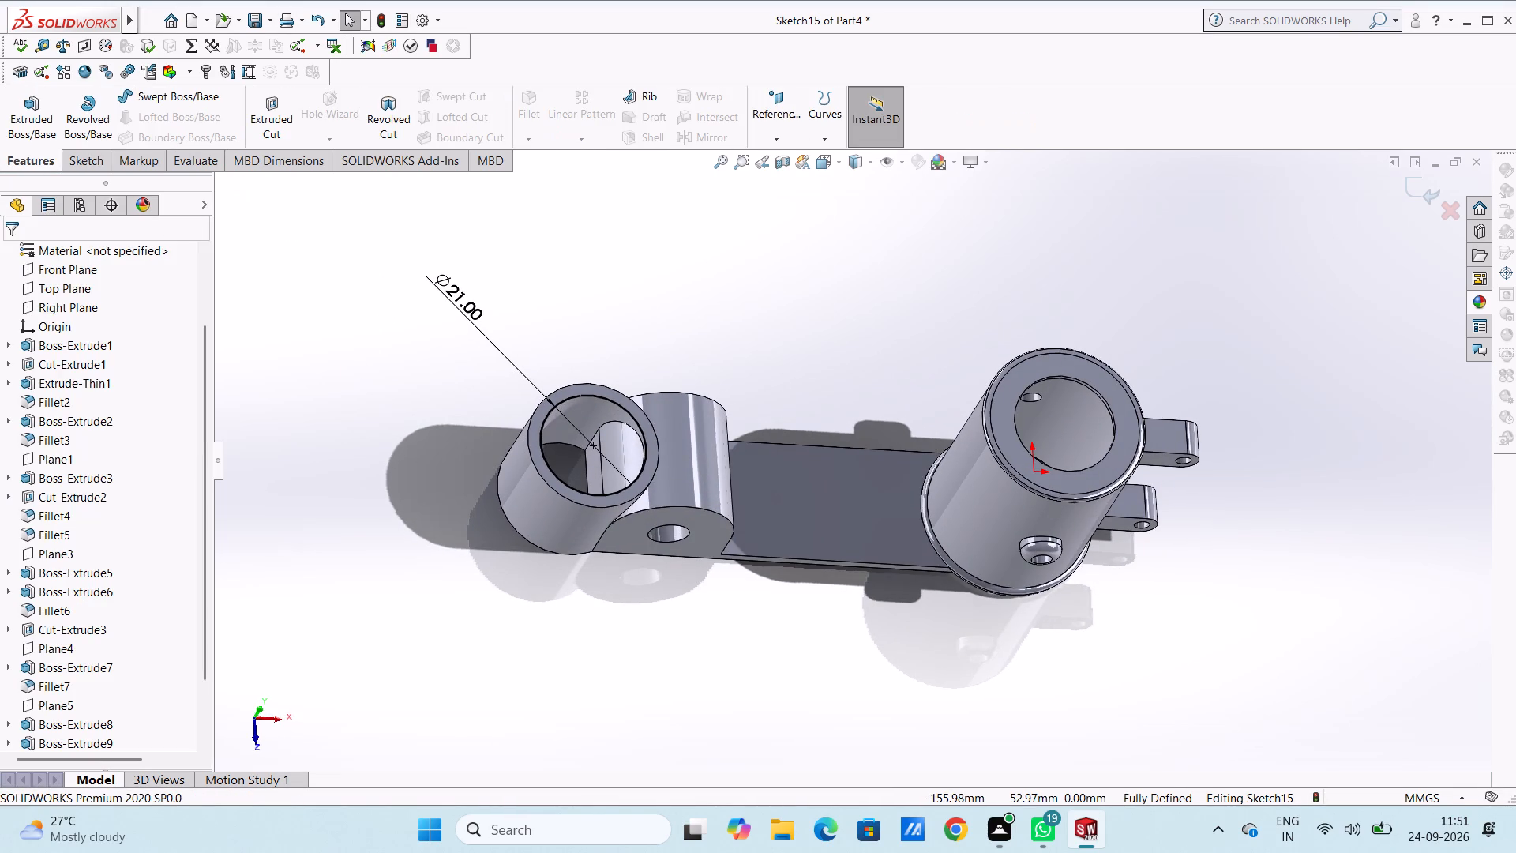
pyautogui.click(269, 112)
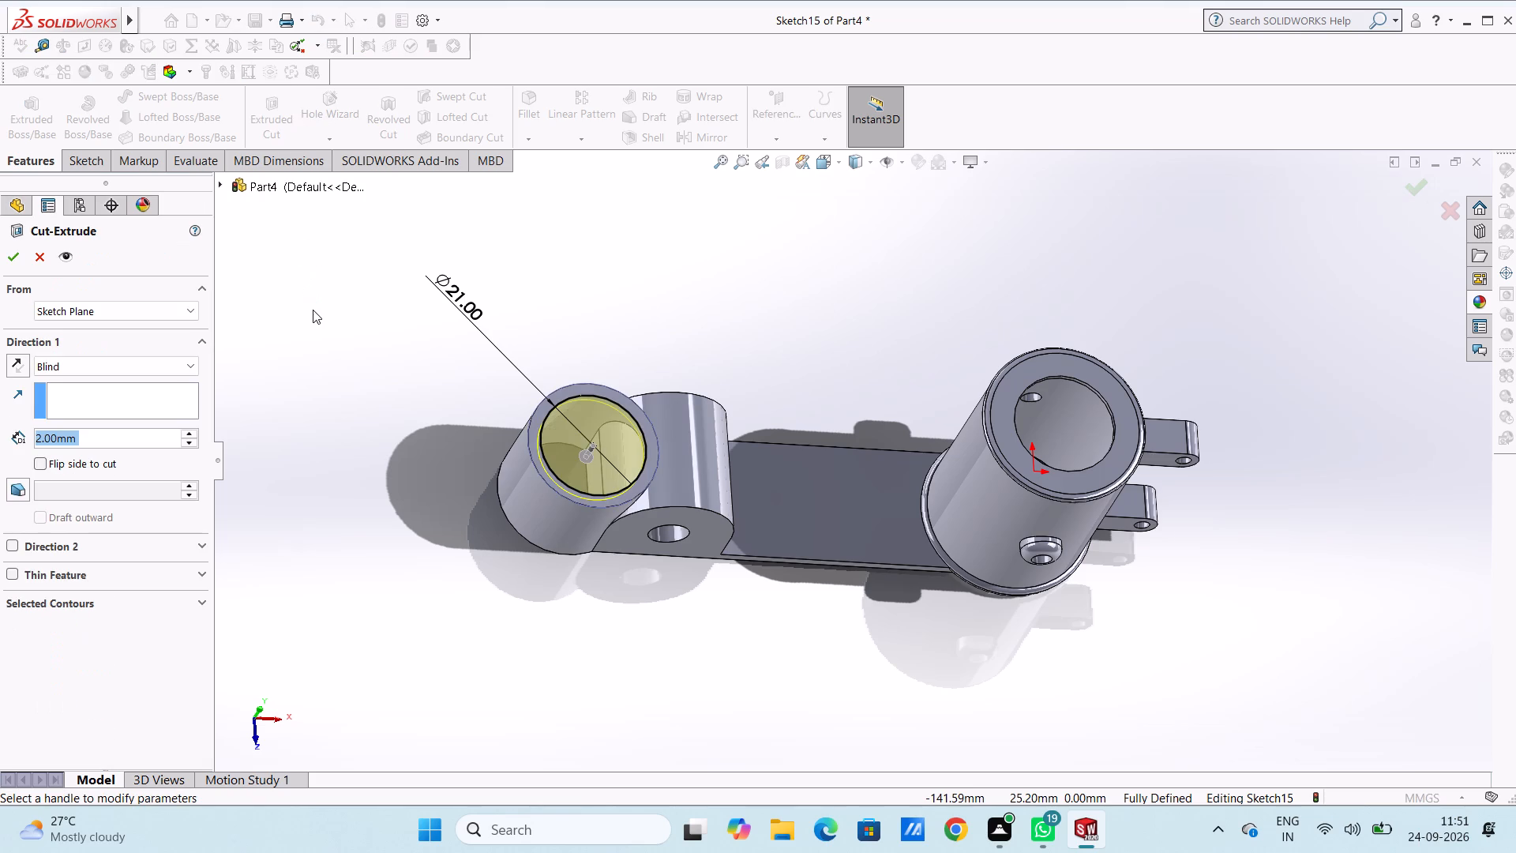
pyautogui.write('25')
pyautogui.press('Return')
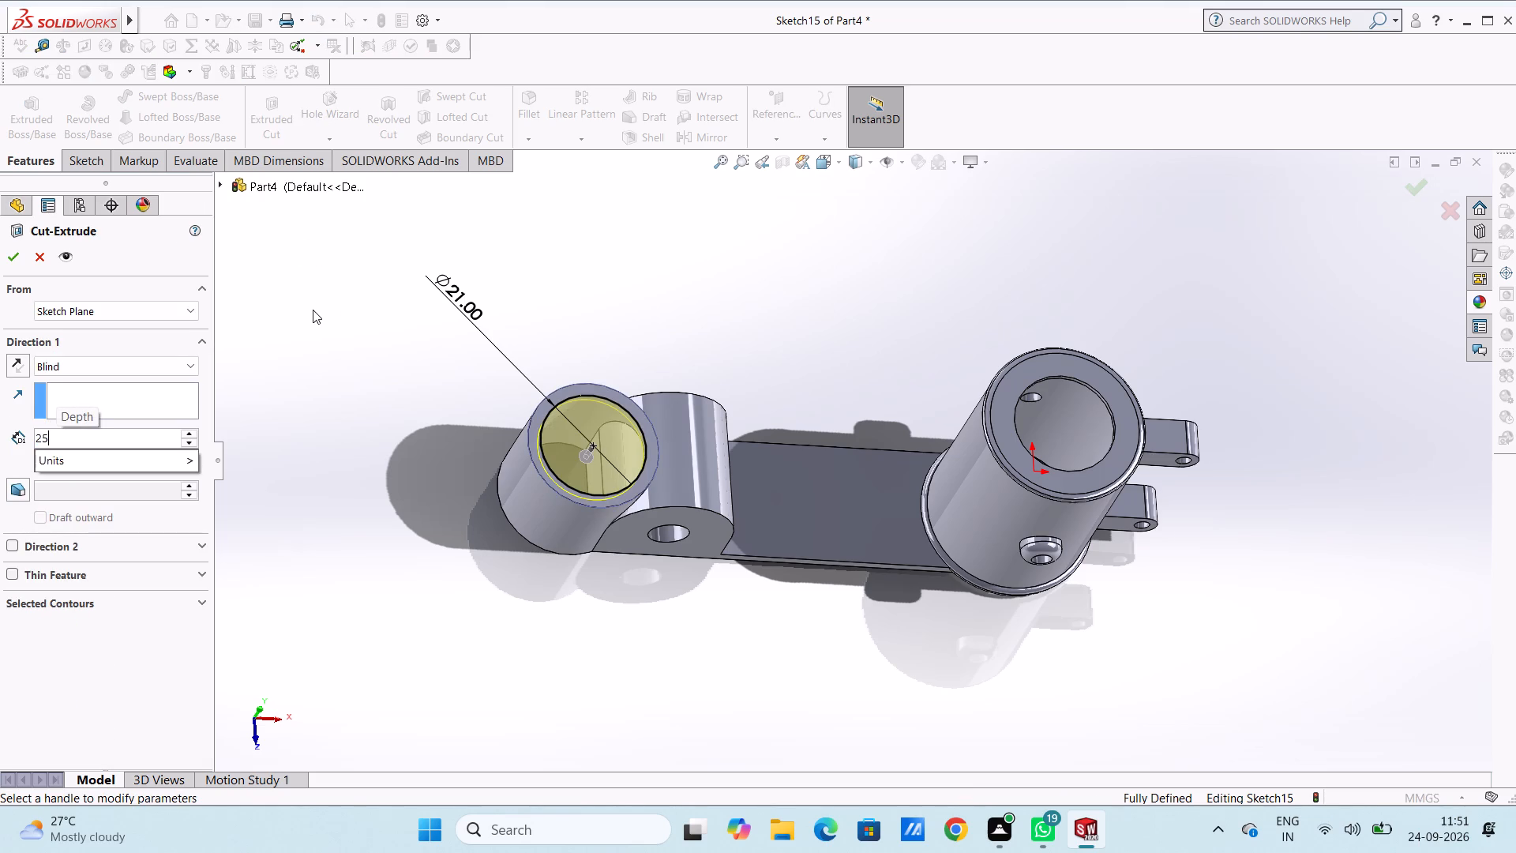
pyautogui.click(12, 252)
pyautogui.click(338, 372)
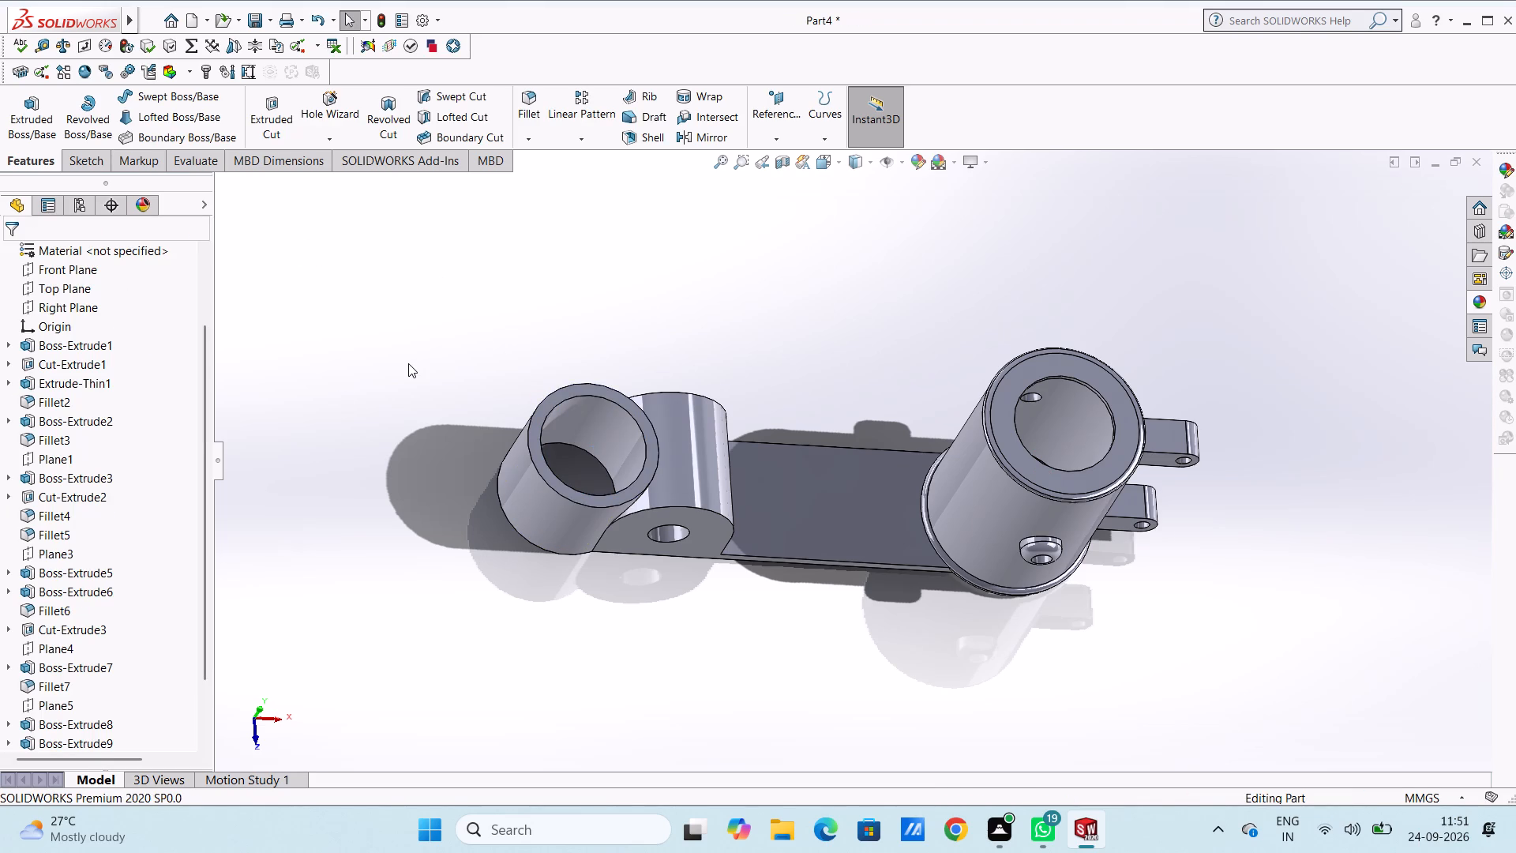
pyautogui.hotkey('ctrl', '7')
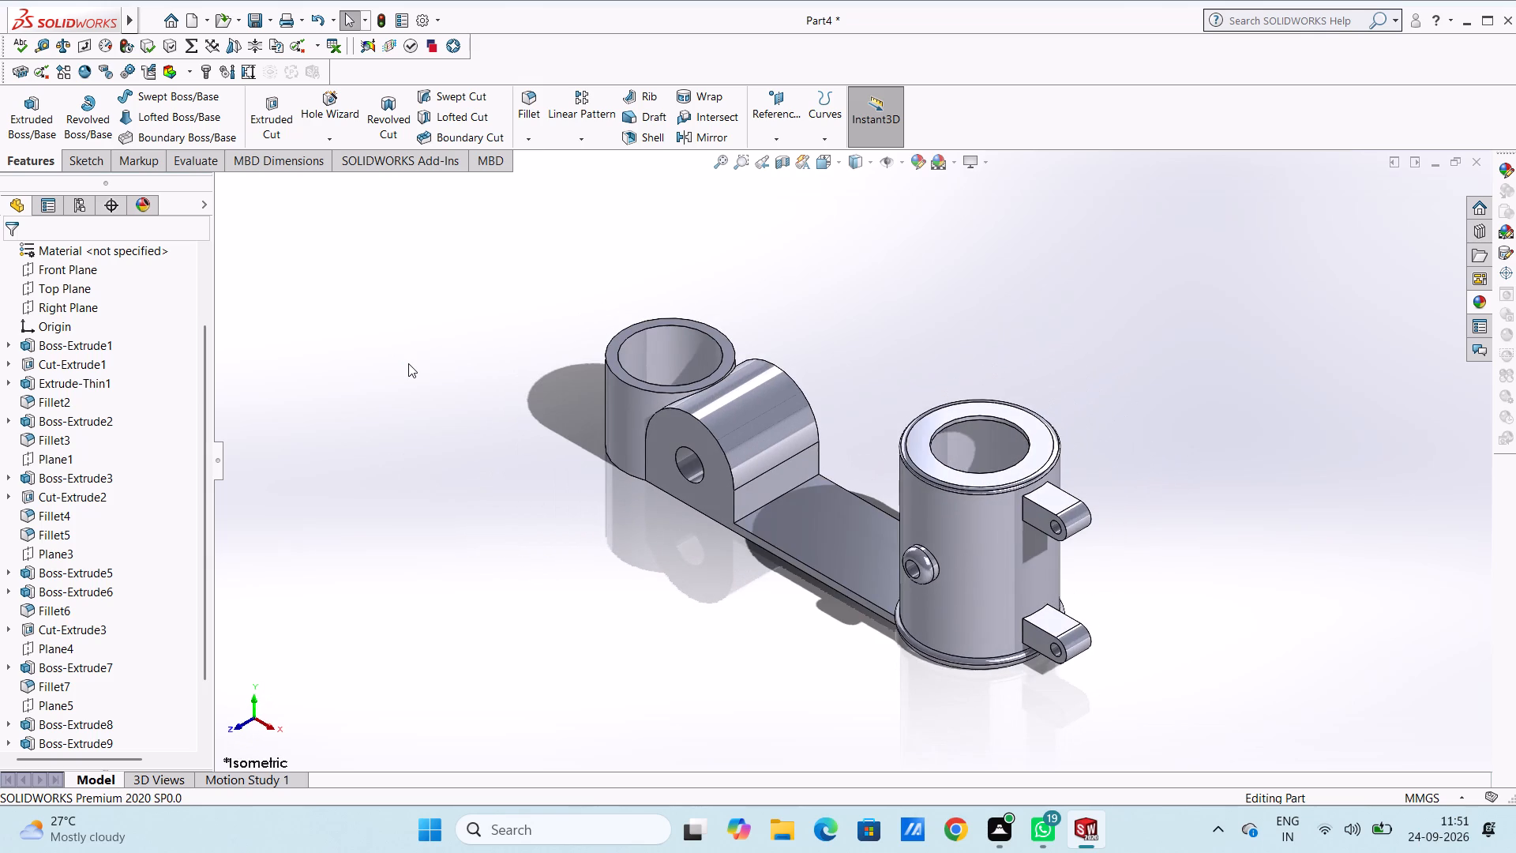
# Fillet the outer top edge of the ring at the plate's free end with a 1 mm radius.
pyautogui.scroll(-5, 861, 355)
pyautogui.scroll(-2, 435, 381)
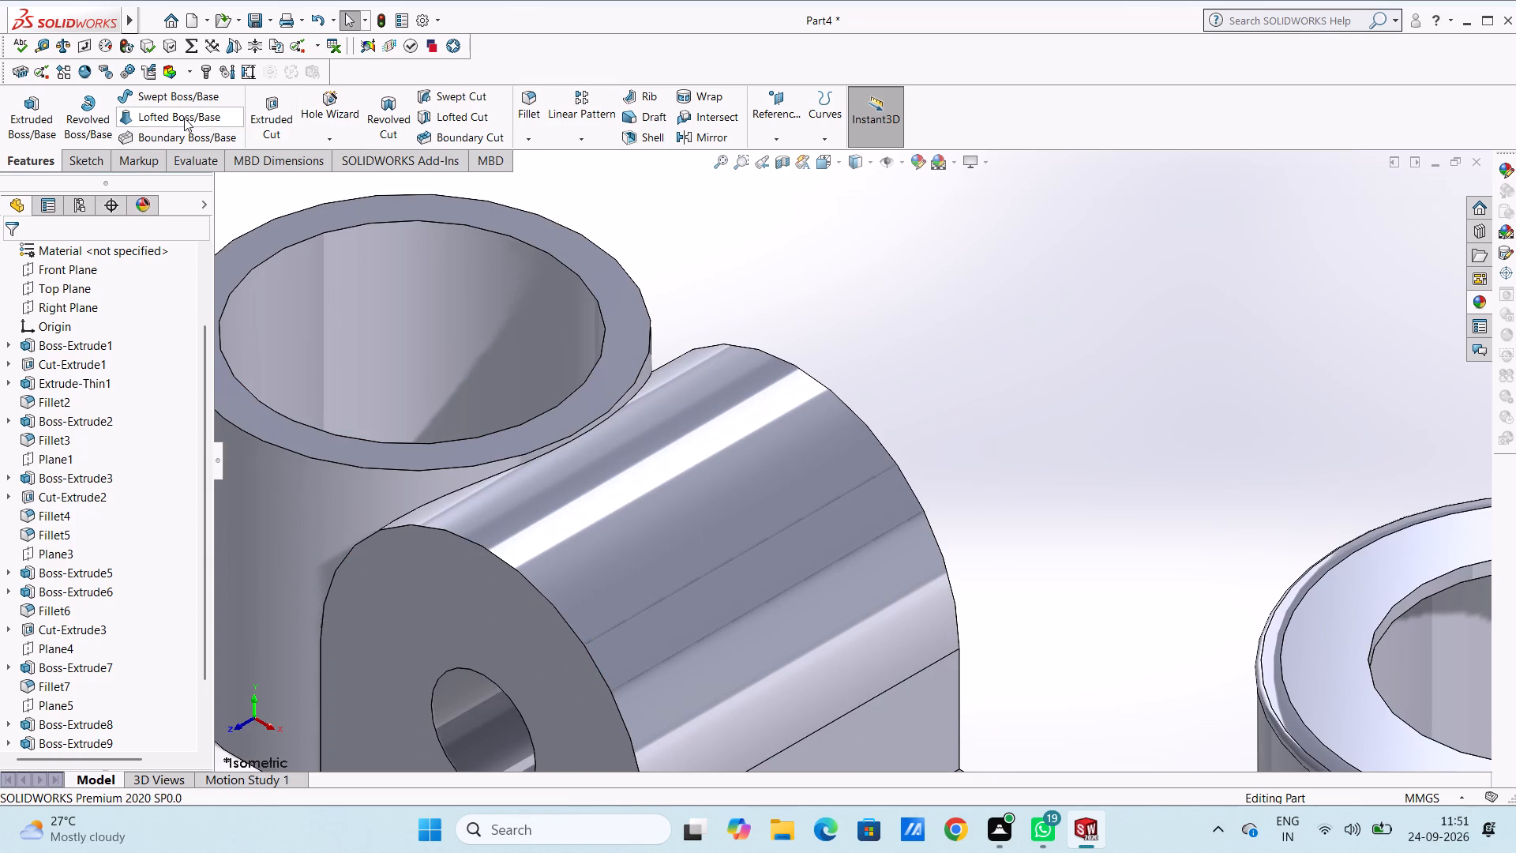
pyautogui.click(527, 99)
pyautogui.scroll(-3, 485, 453)
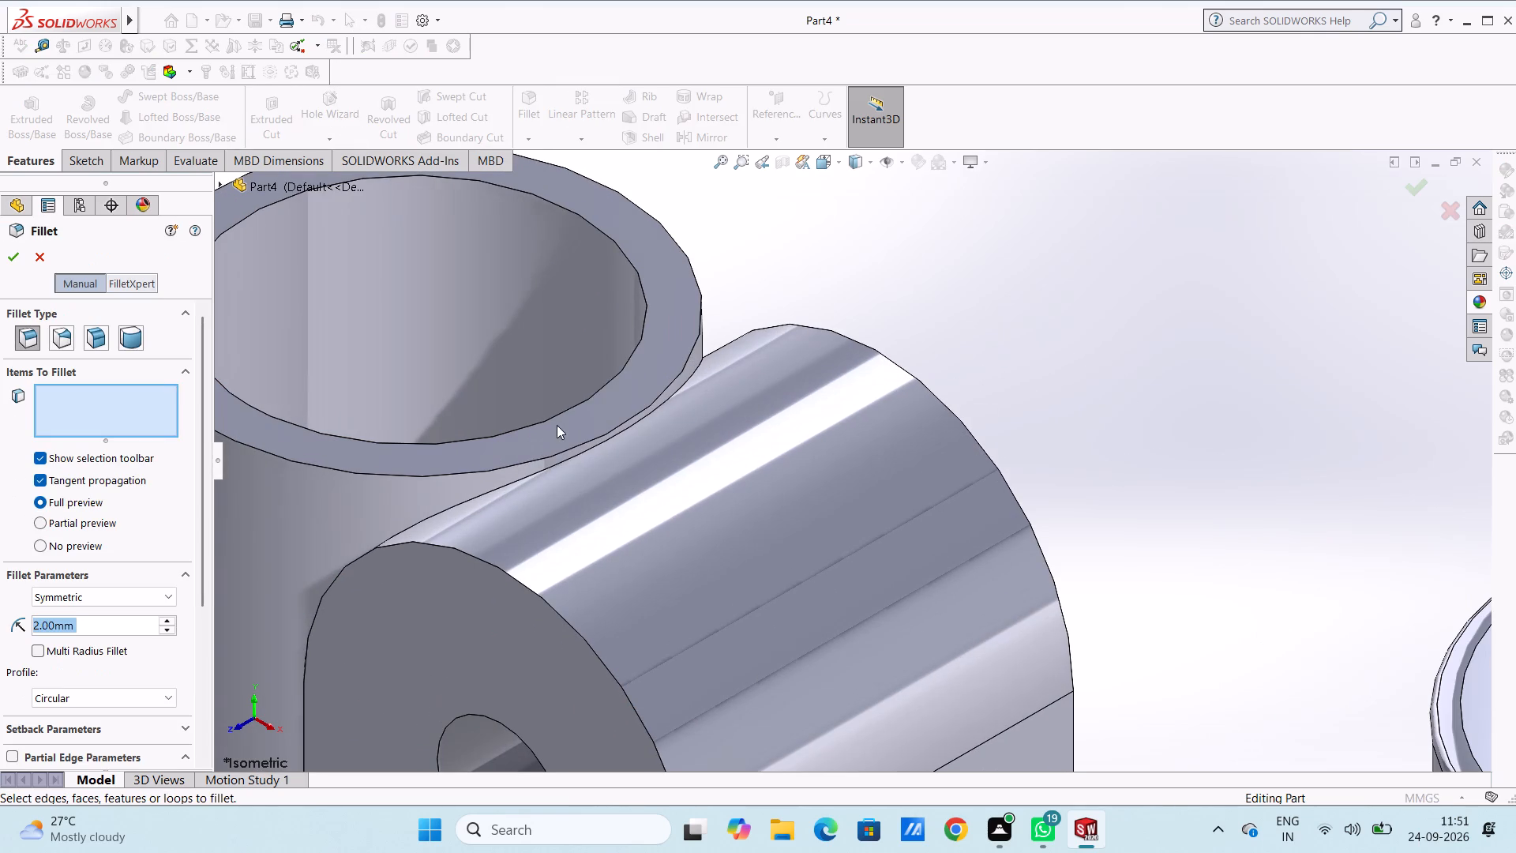
pyautogui.click(594, 439)
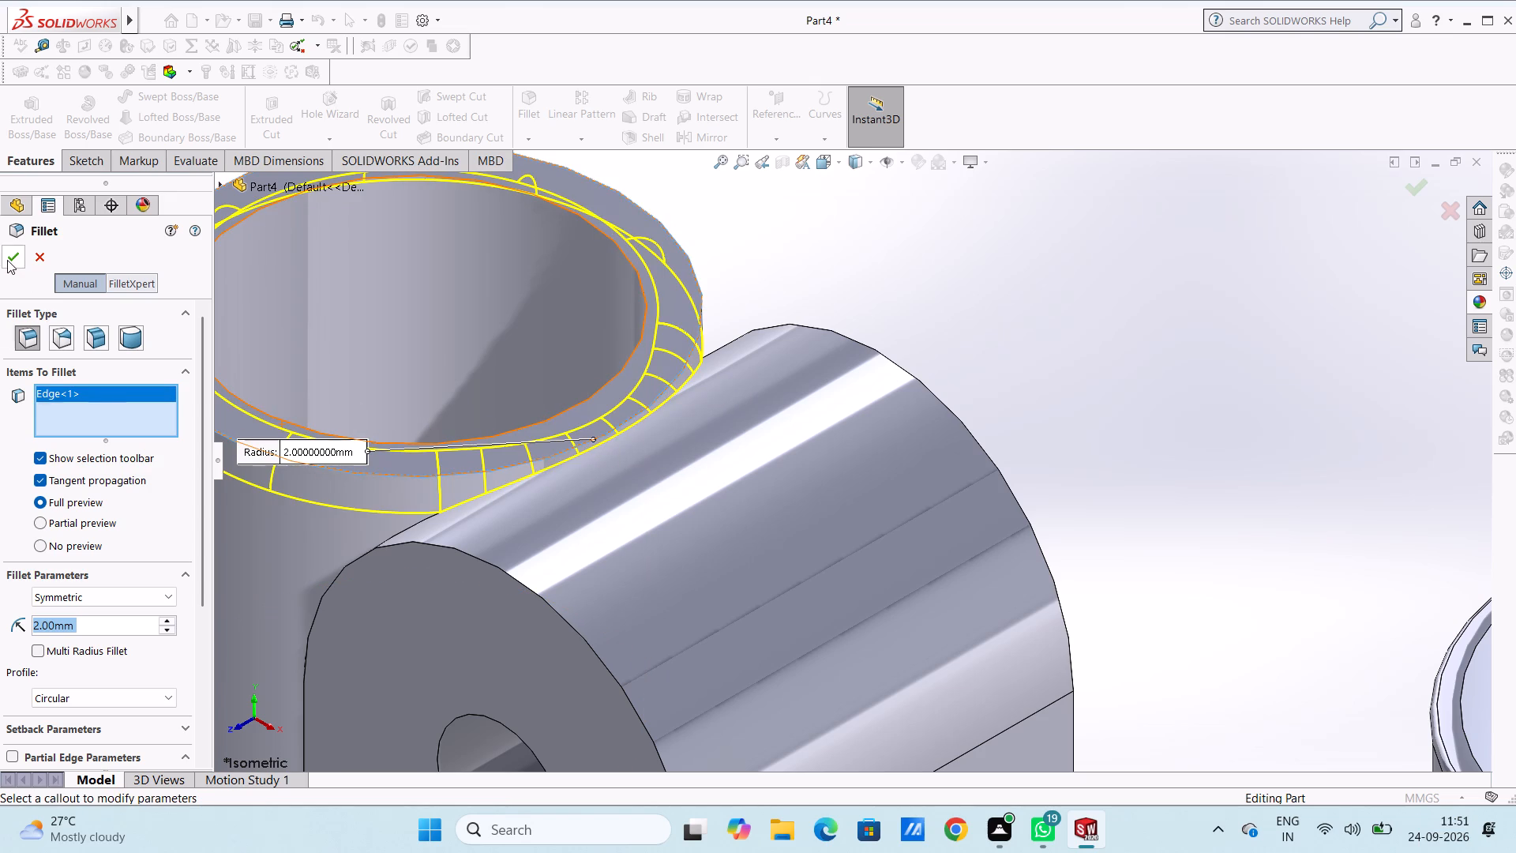
pyautogui.press('1')
pyautogui.press('Return')
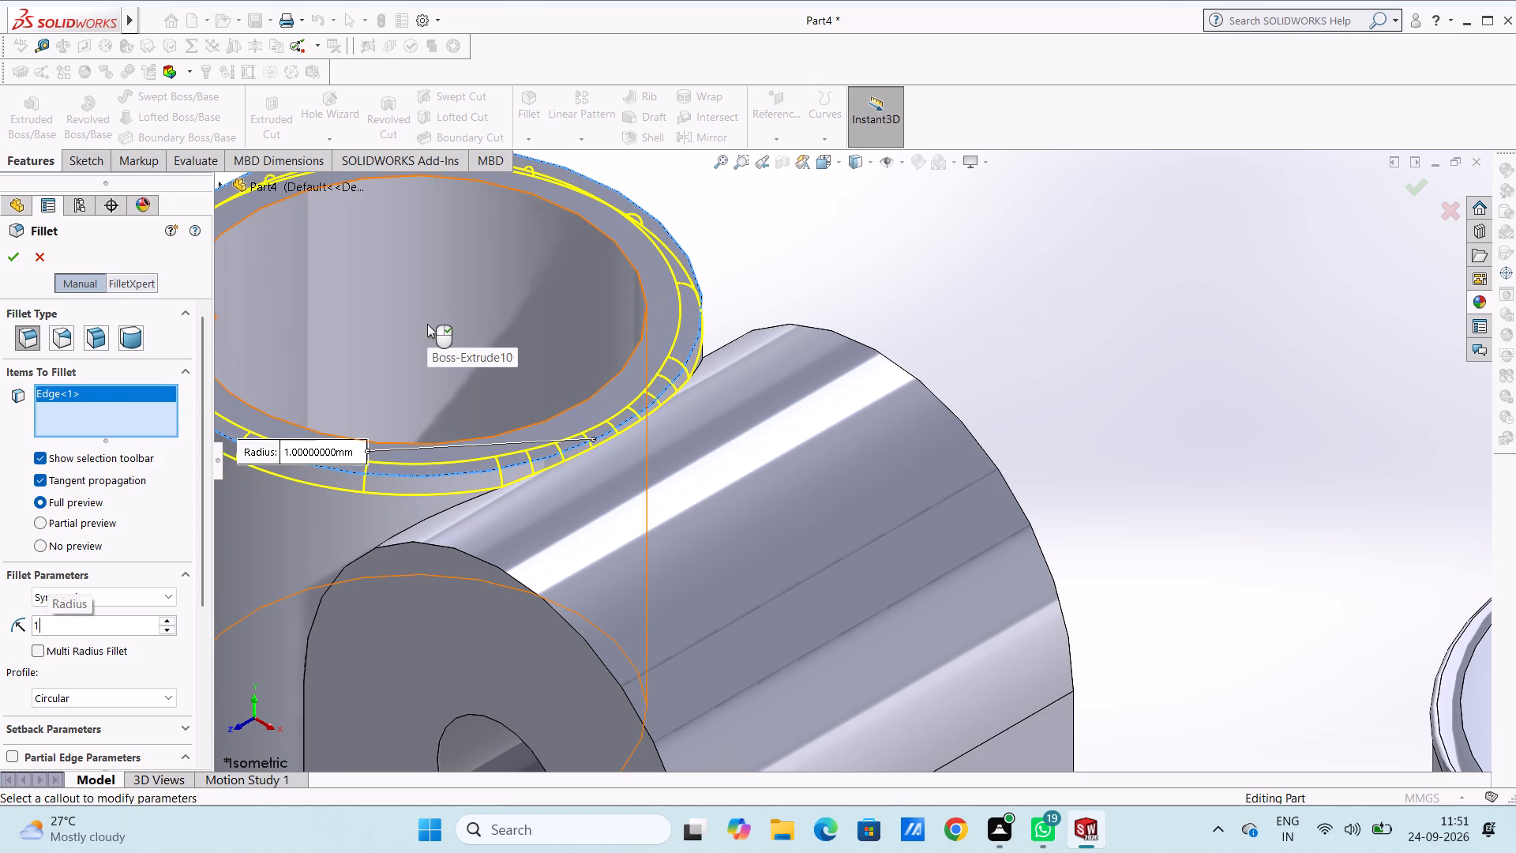
pyautogui.click(7, 259)
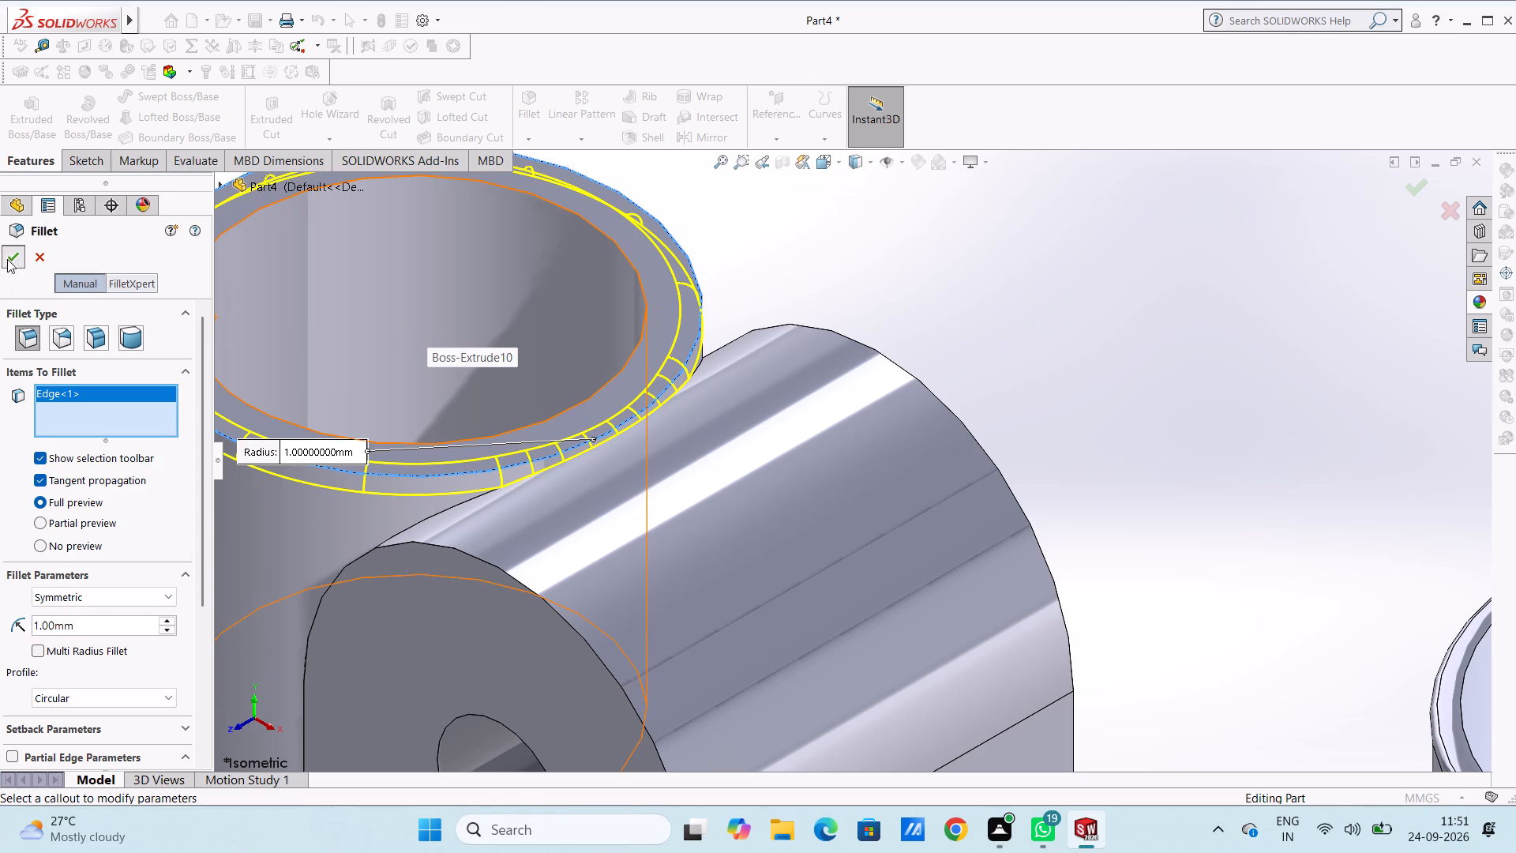
pyautogui.scroll(4, 372, 341)
pyautogui.moveTo(400, 407); pyautogui.dragTo(443, 427, button='middle')
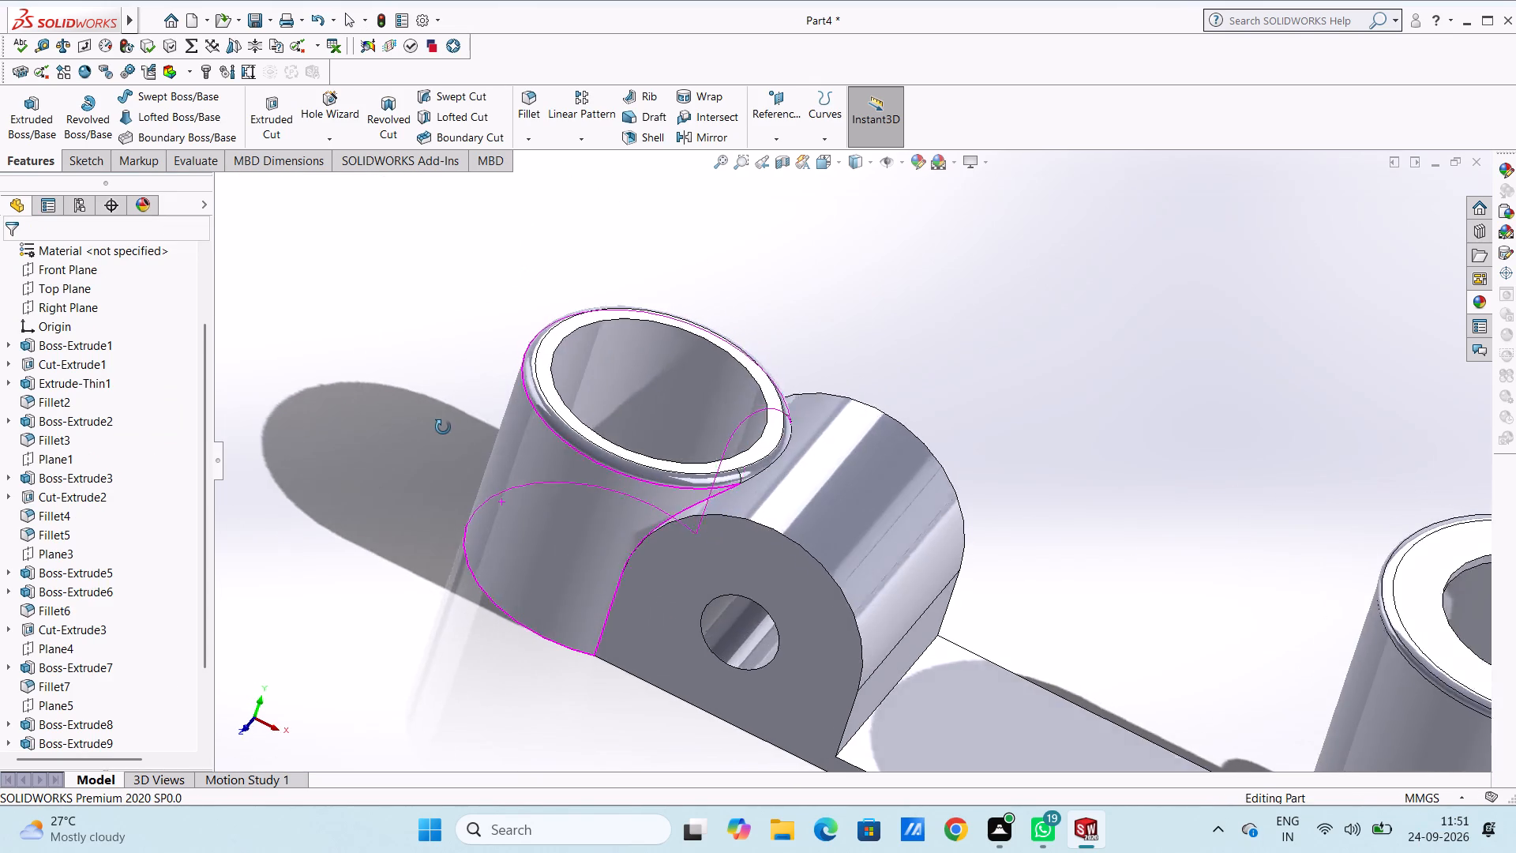
pyautogui.moveTo(443, 427); pyautogui.dragTo(430, 374, button='middle')
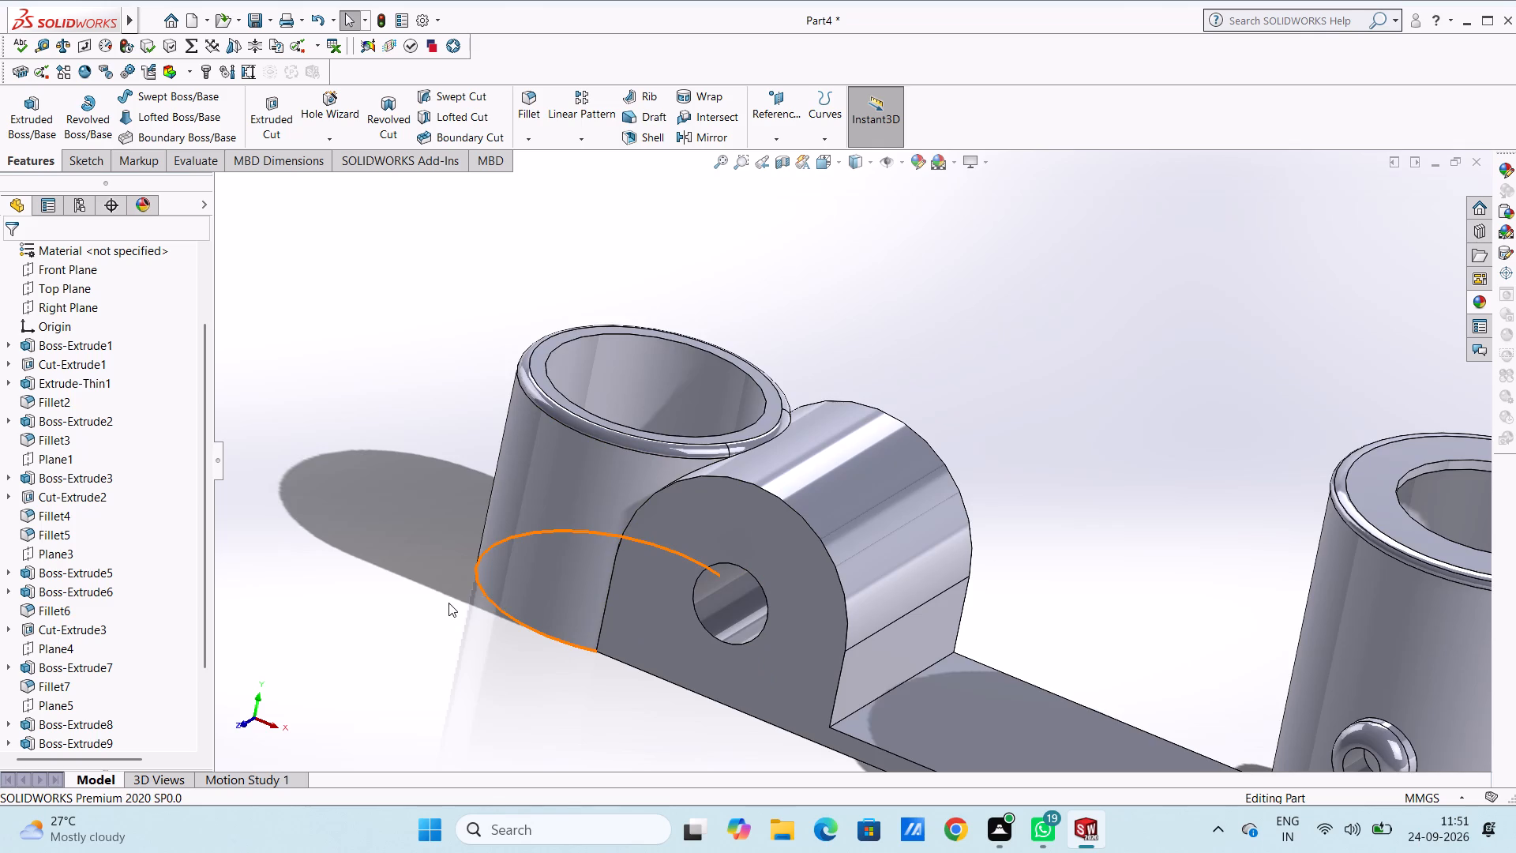
# On the arched block's front face, sketch two circles of 4 mm and 6 mm radius concentric with its bore.
pyautogui.hotkey('ctrl', '1')
pyautogui.scroll(-3, 769, 489)
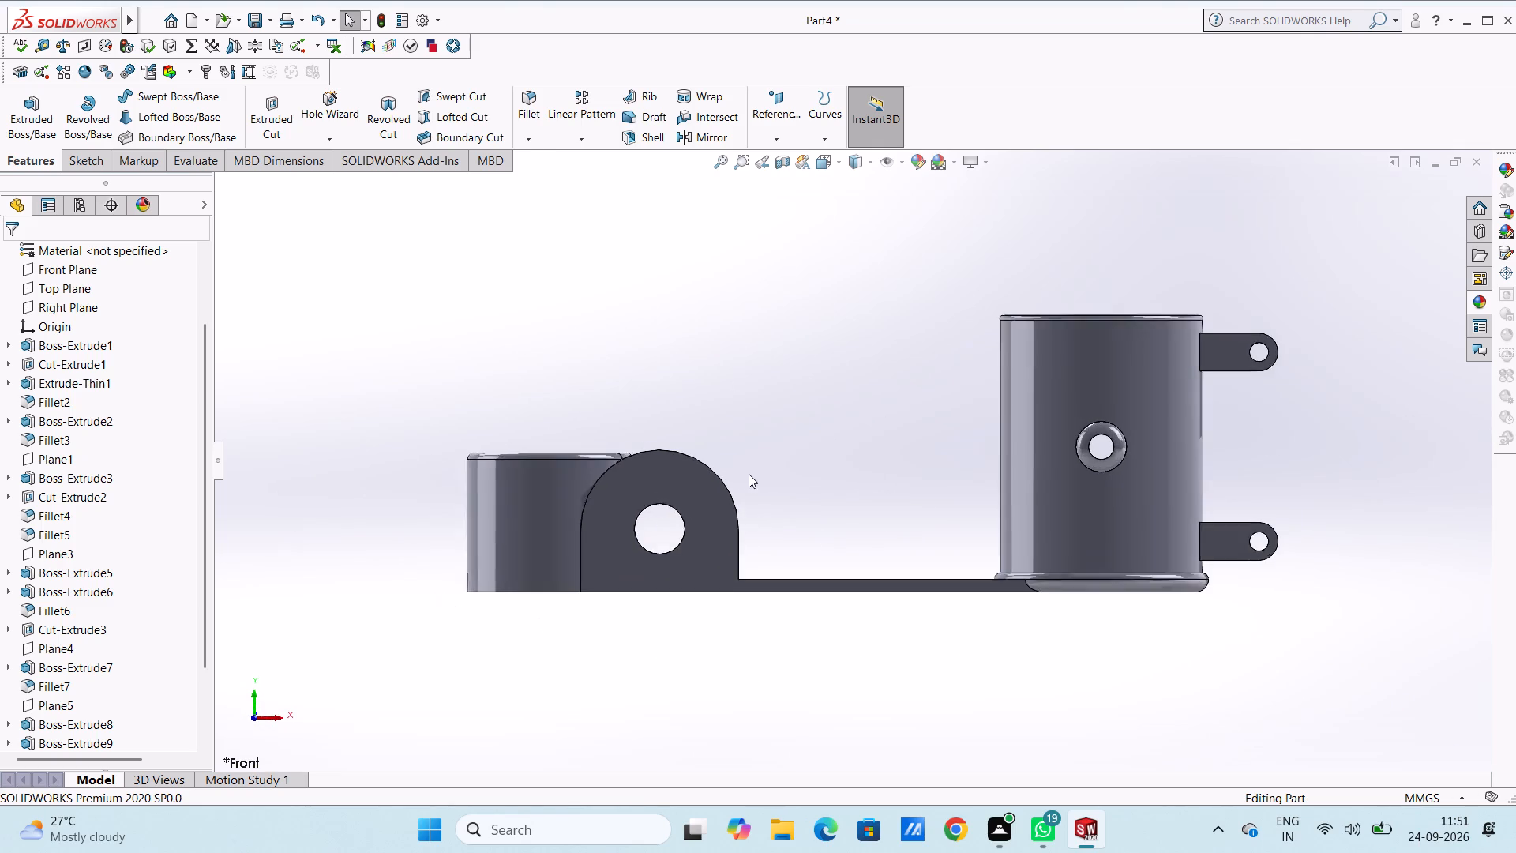
pyautogui.scroll(-2, 749, 474)
pyautogui.click(638, 502)
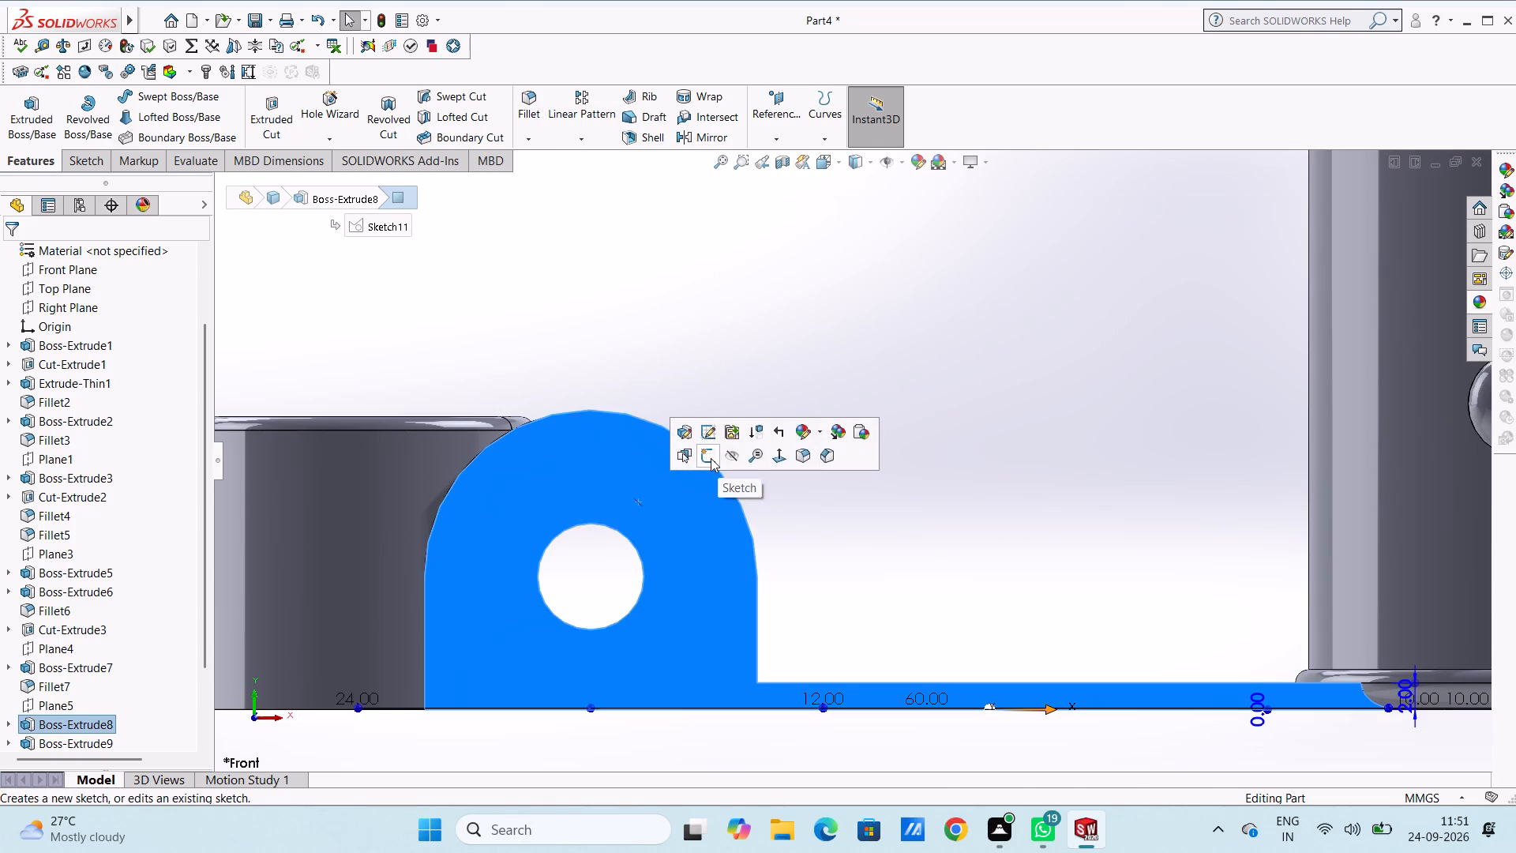
pyautogui.click(711, 458)
pyautogui.click(728, 334)
pyautogui.click(177, 96)
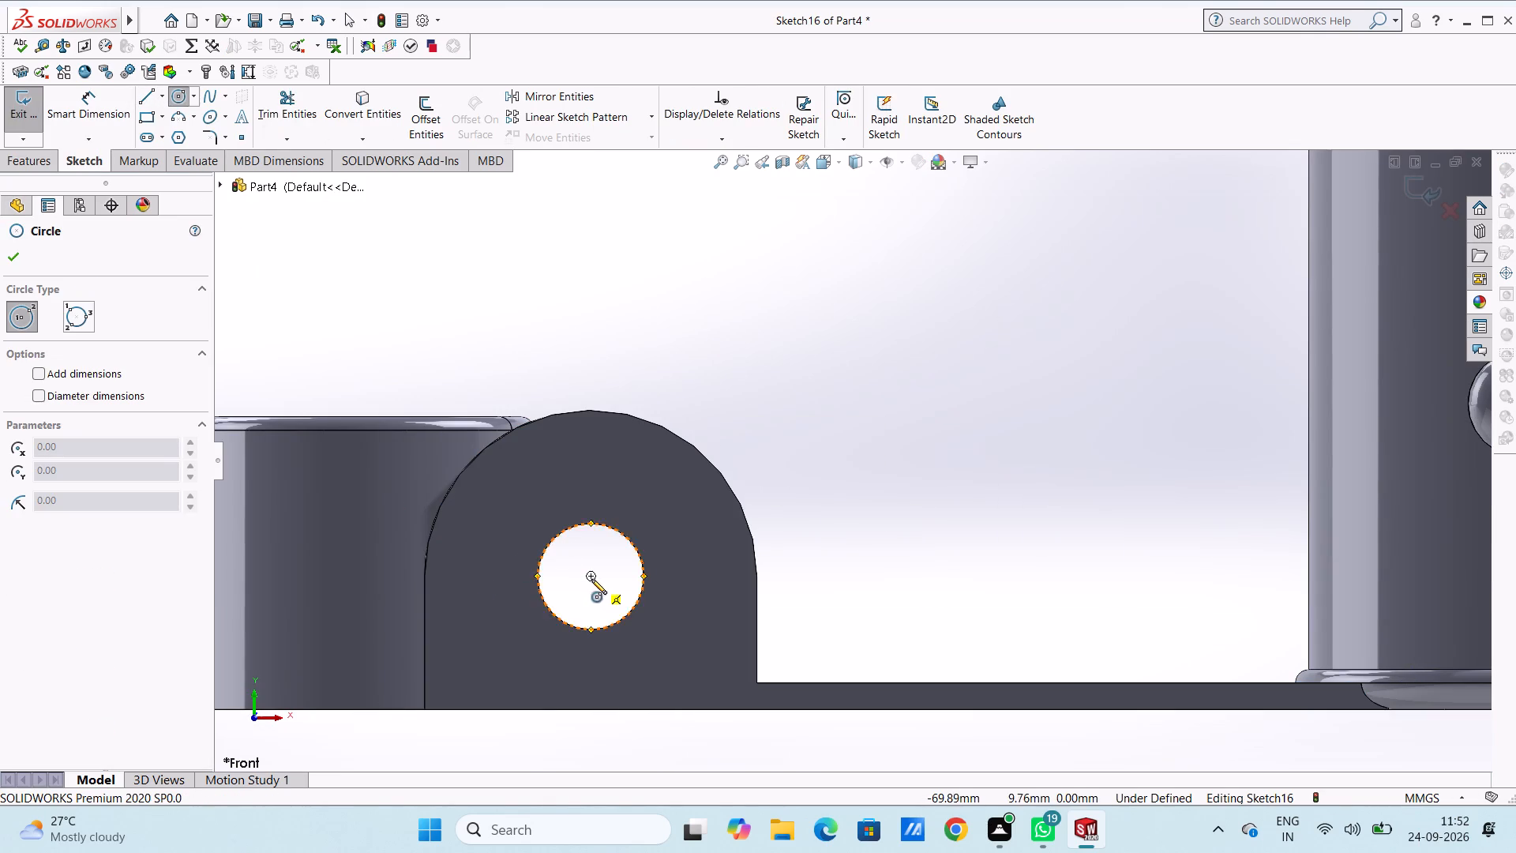
pyautogui.click(589, 574)
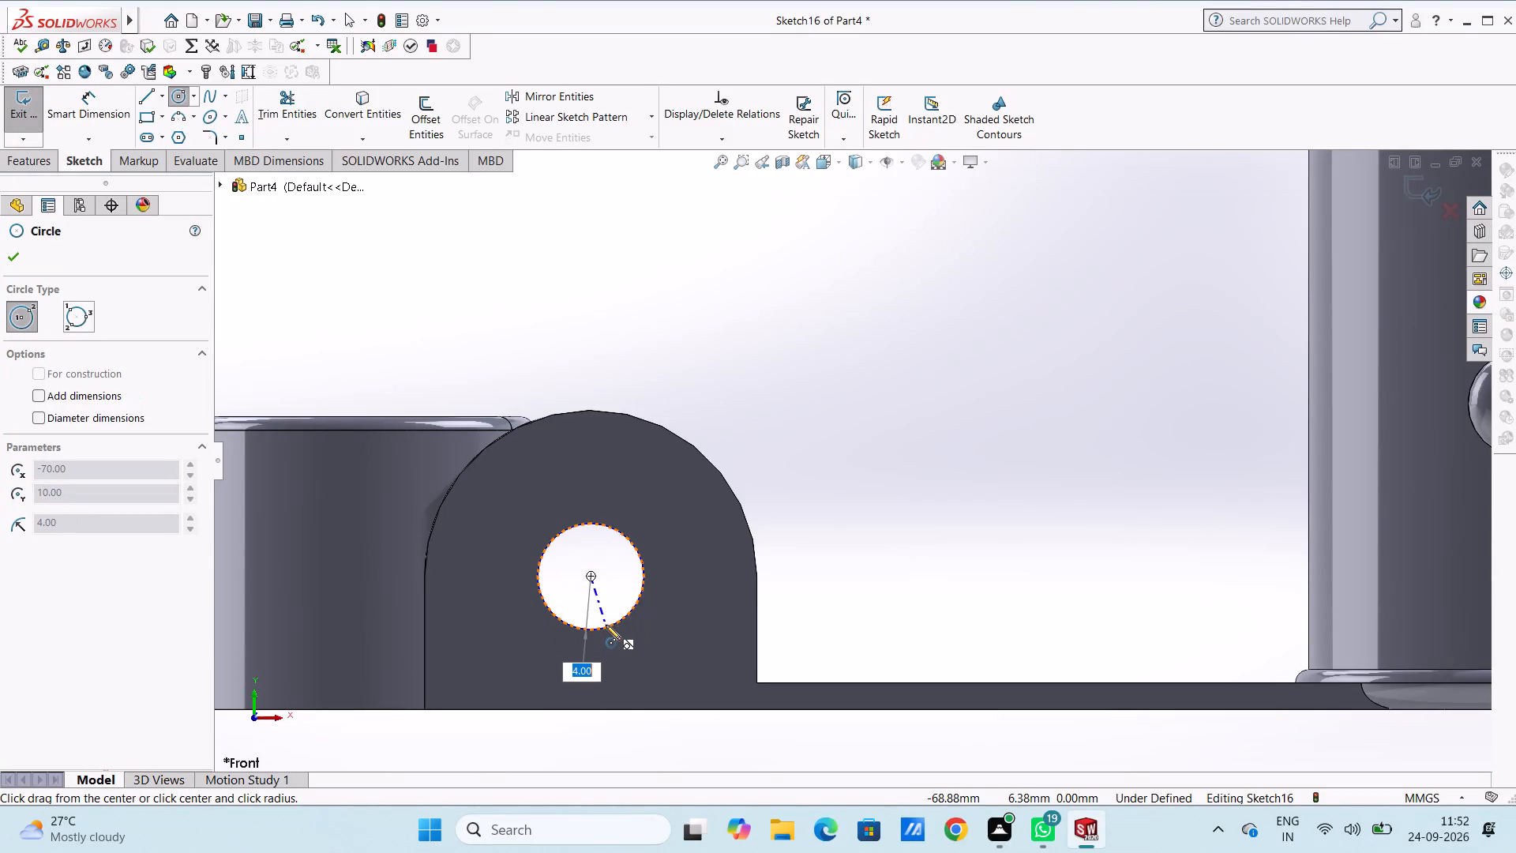
pyautogui.click(606, 625)
pyautogui.click(591, 575)
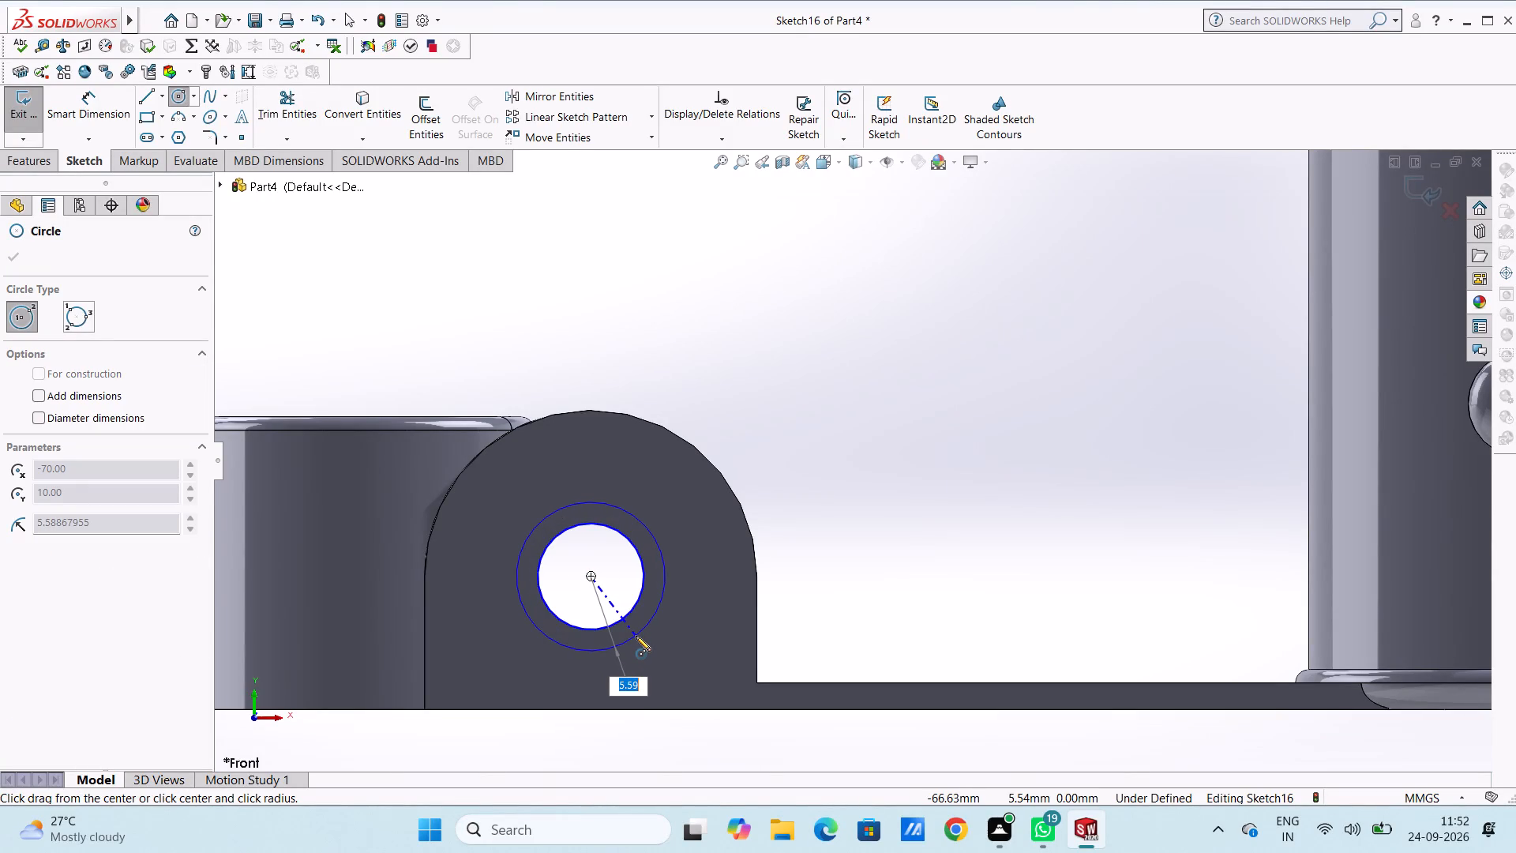
pyautogui.press('6')
pyautogui.press('Return')
pyautogui.press('Escape')
pyautogui.press('Escape')
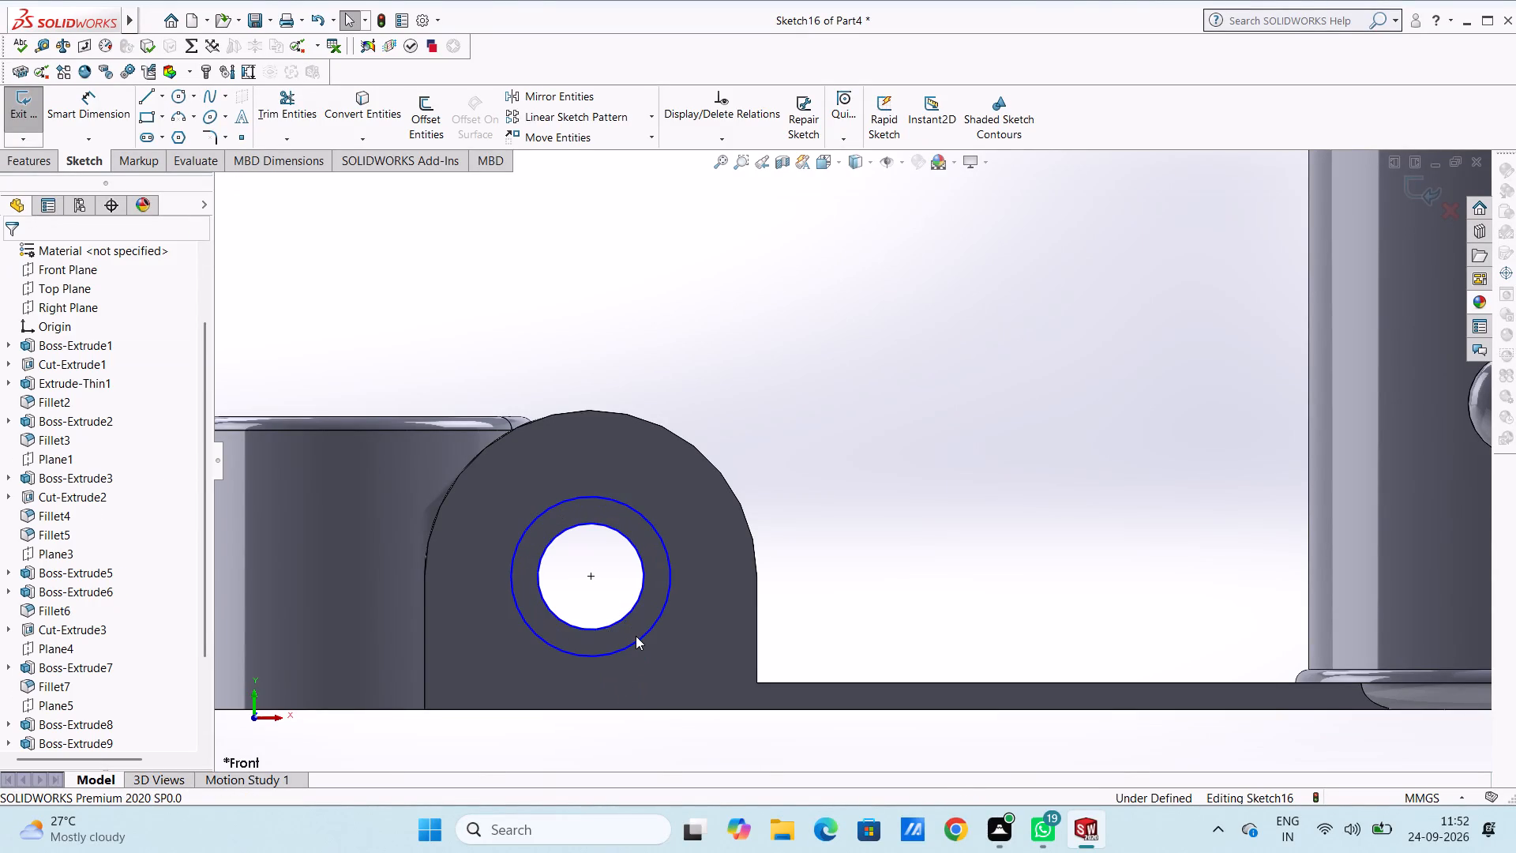
# Dimension the front-face sketch's outer circle at 12 mm diameter and the inner circle at 8 mm.
pyautogui.click(93, 98)
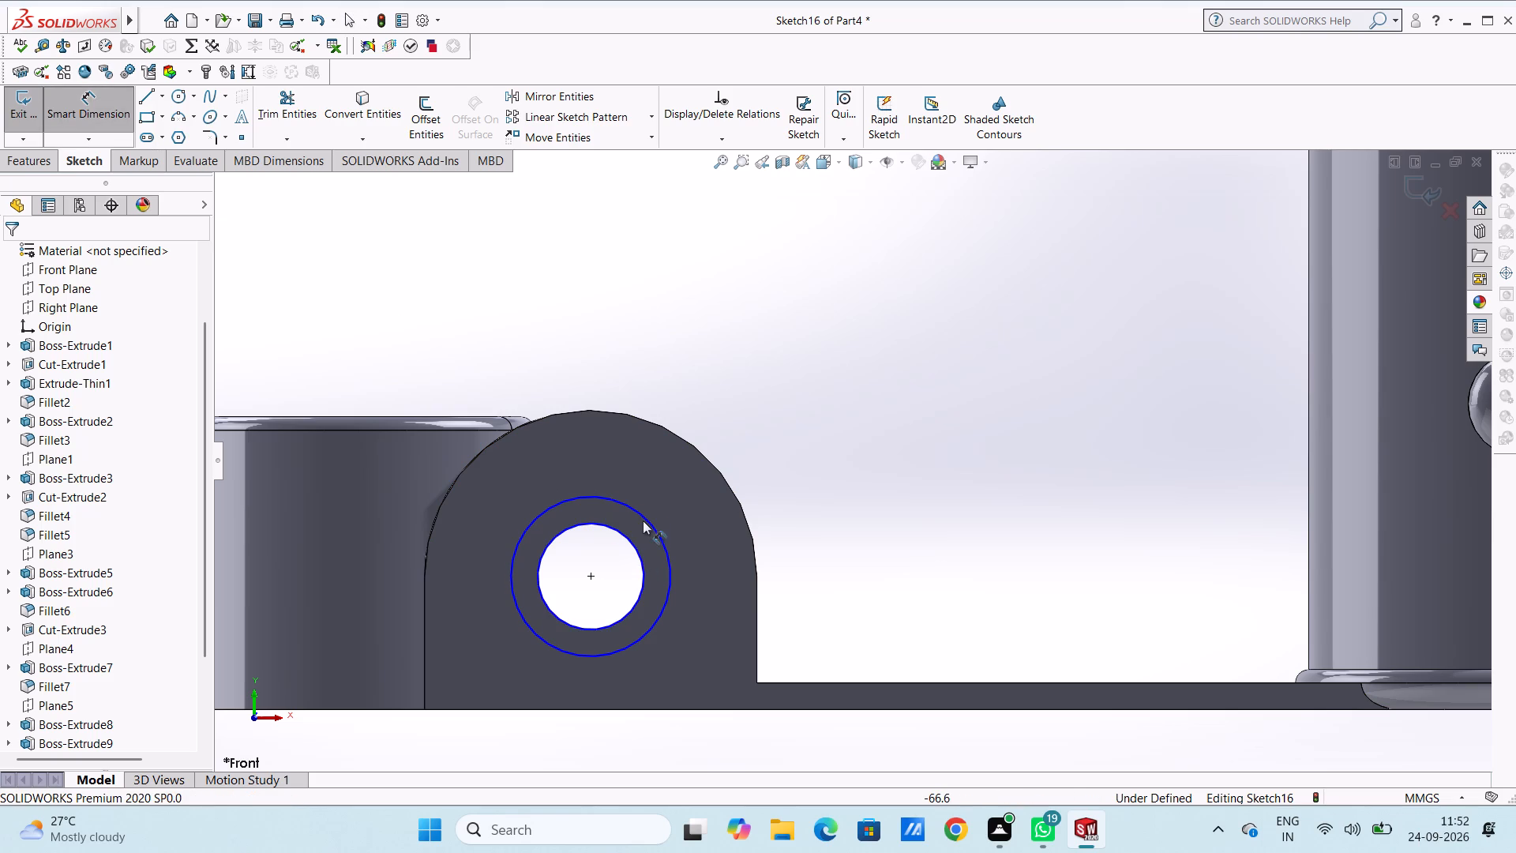
pyautogui.click(644, 517)
pyautogui.click(1015, 378)
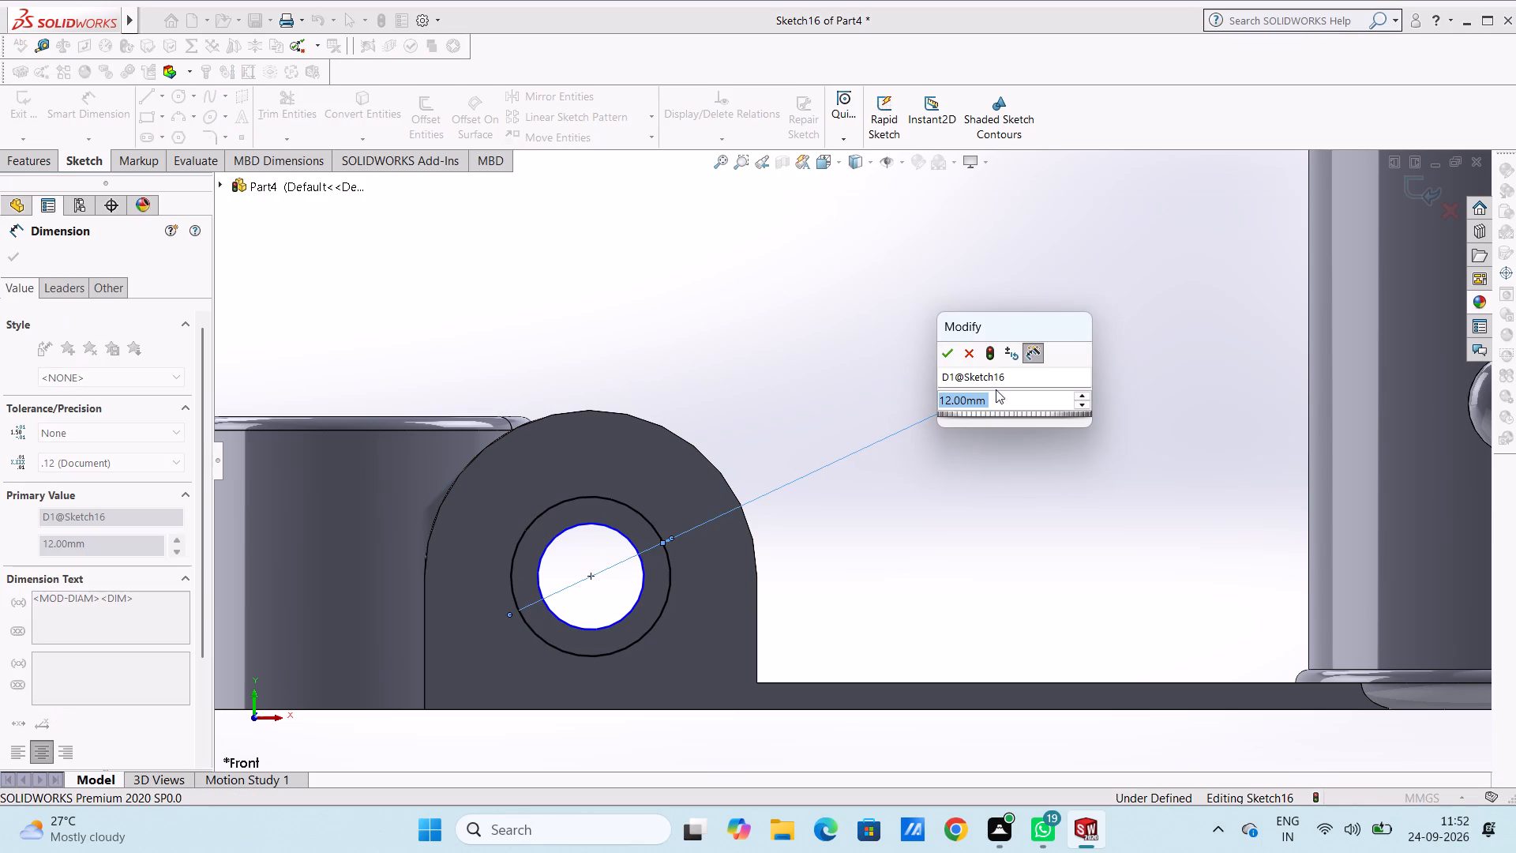
pyautogui.click(947, 354)
pyautogui.click(872, 334)
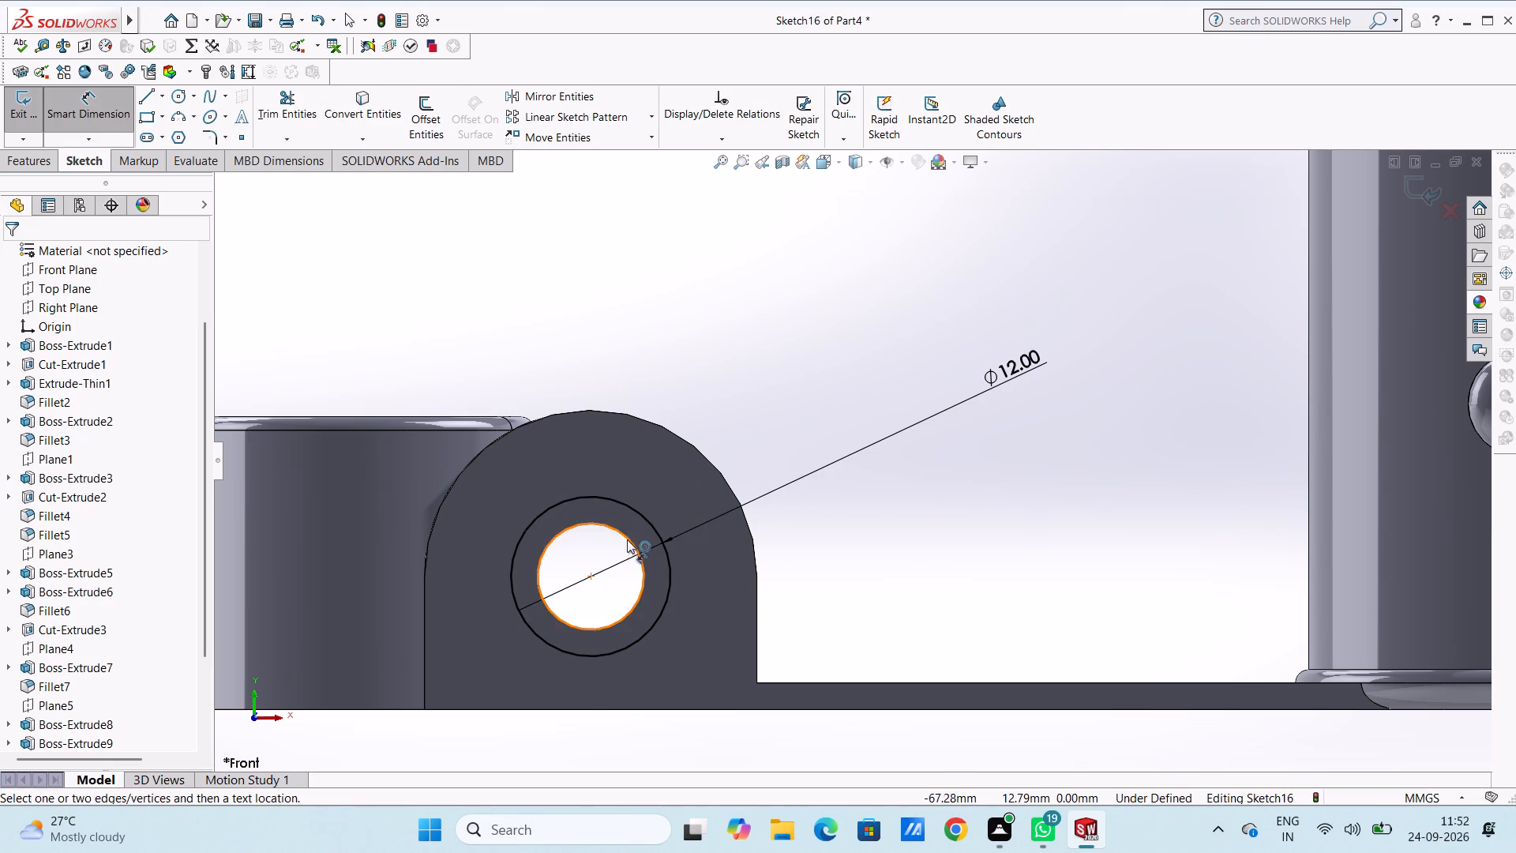
pyautogui.click(632, 540)
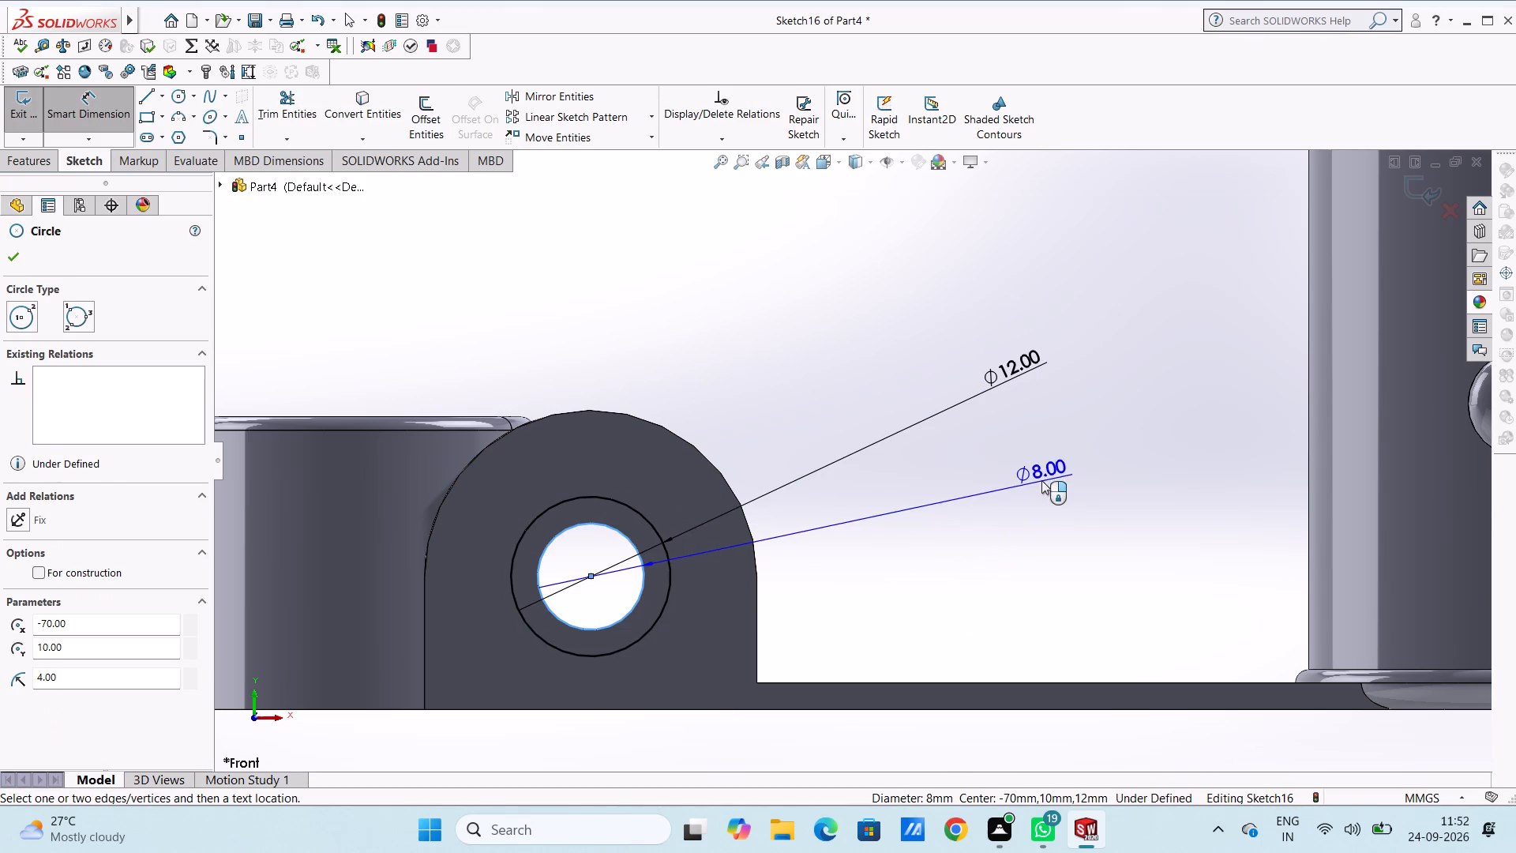
pyautogui.click(1043, 477)
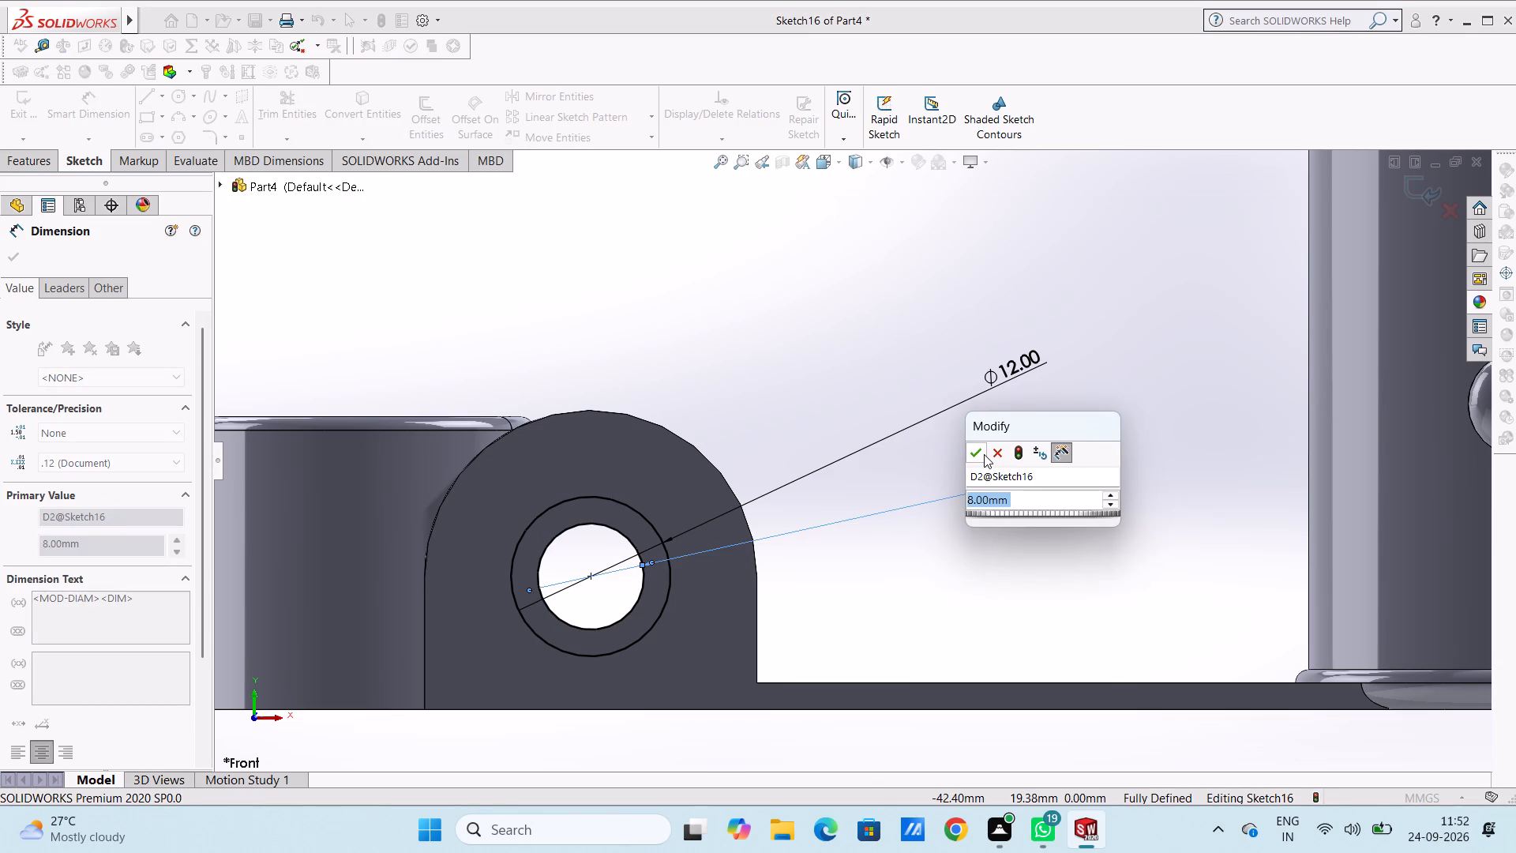
pyautogui.click(984, 454)
pyautogui.click(975, 454)
pyautogui.press('Escape')
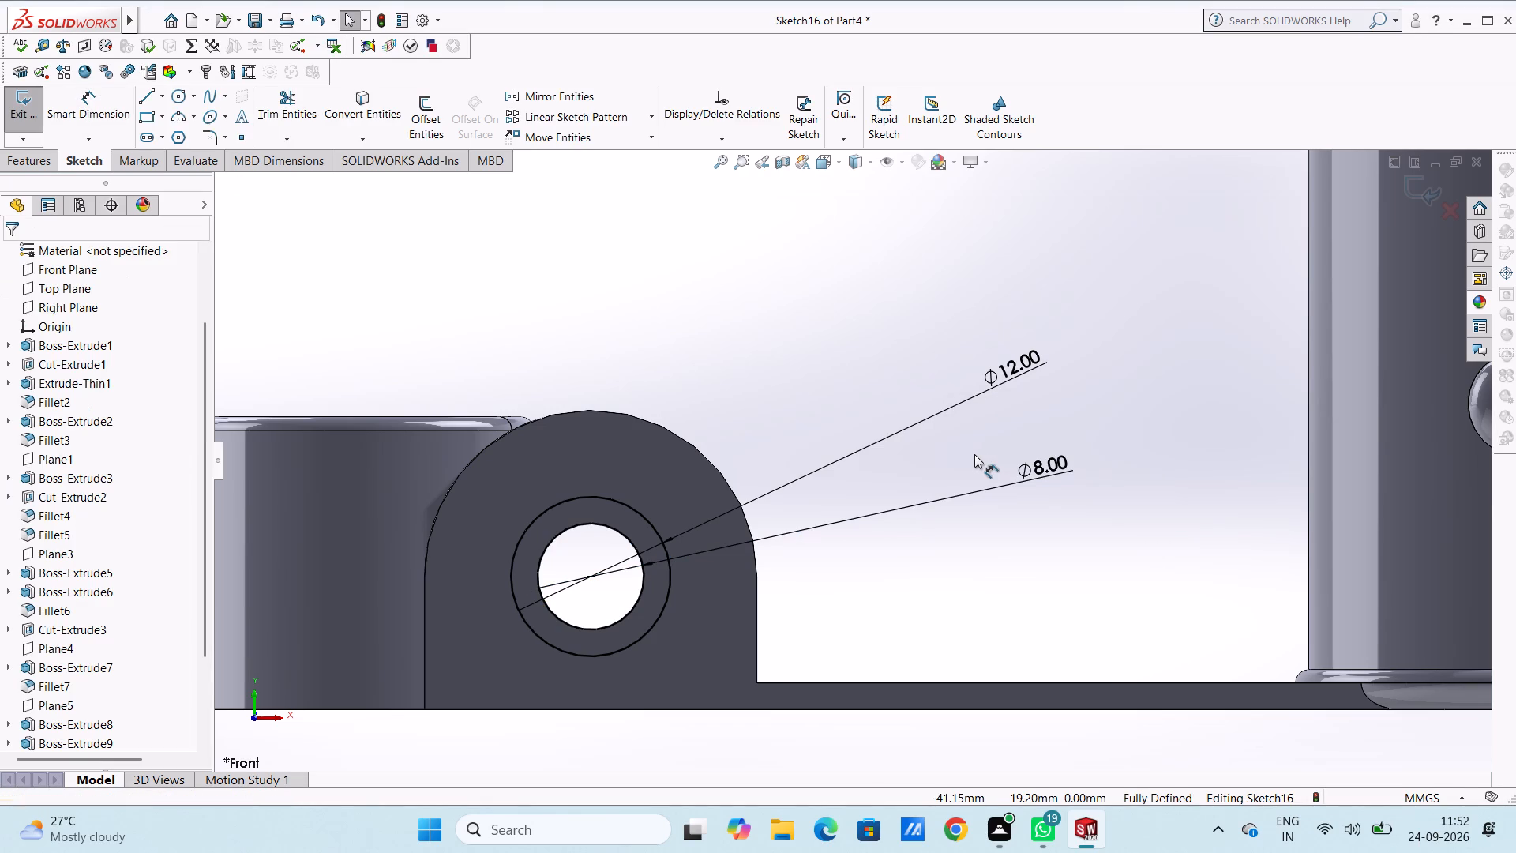
pyautogui.press('Escape')
# Extrude the 12/8 mm ring profile outward from the block's front face as a merged blind boss 5 mm deep.
pyautogui.scroll(2, 974, 454)
pyautogui.moveTo(946, 347); pyautogui.dragTo(886, 440, button='middle')
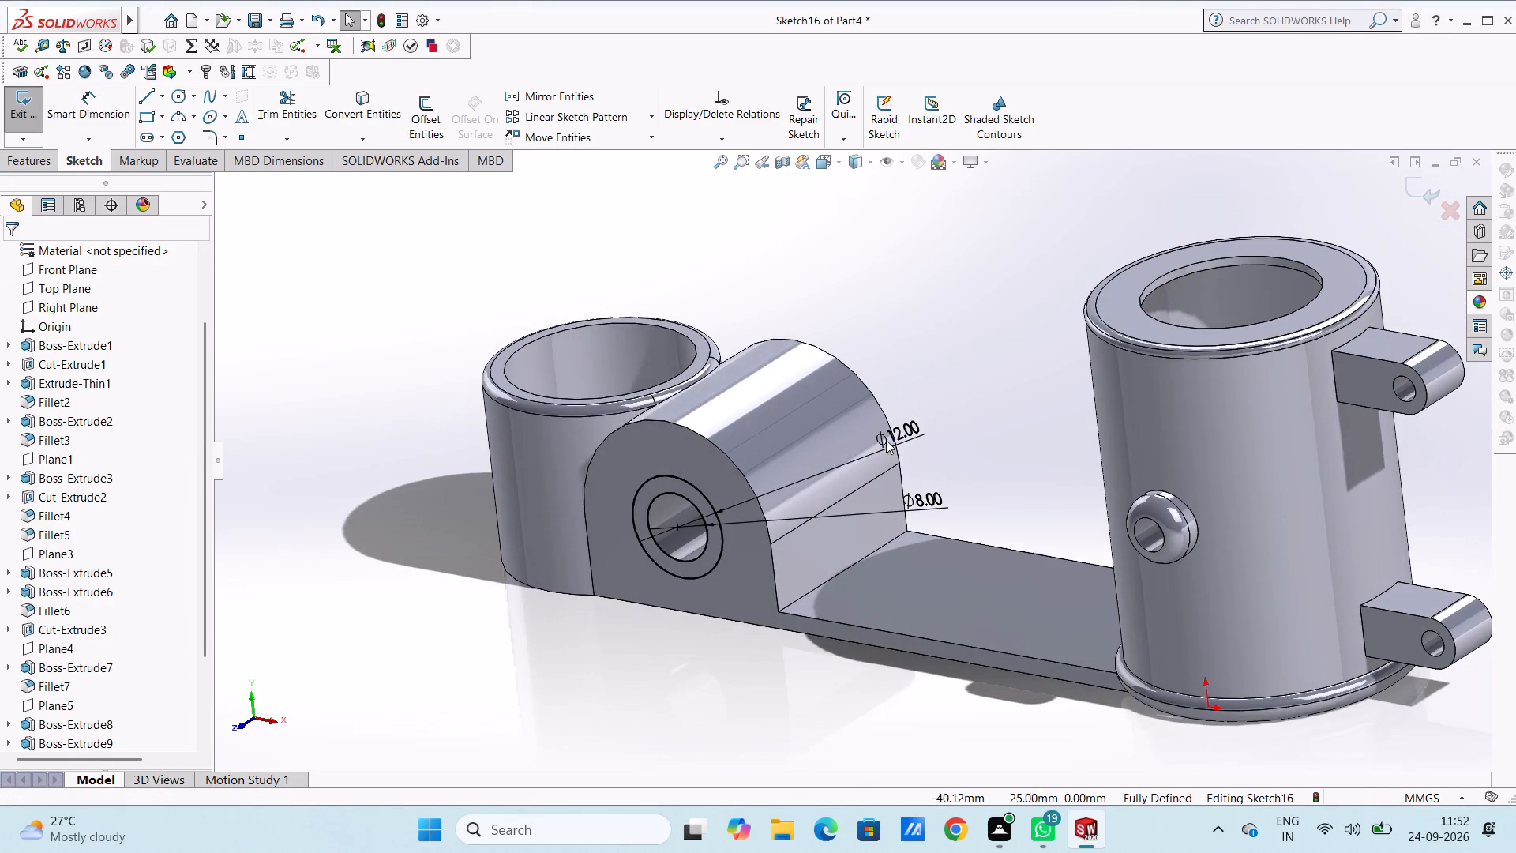
pyautogui.click(19, 162)
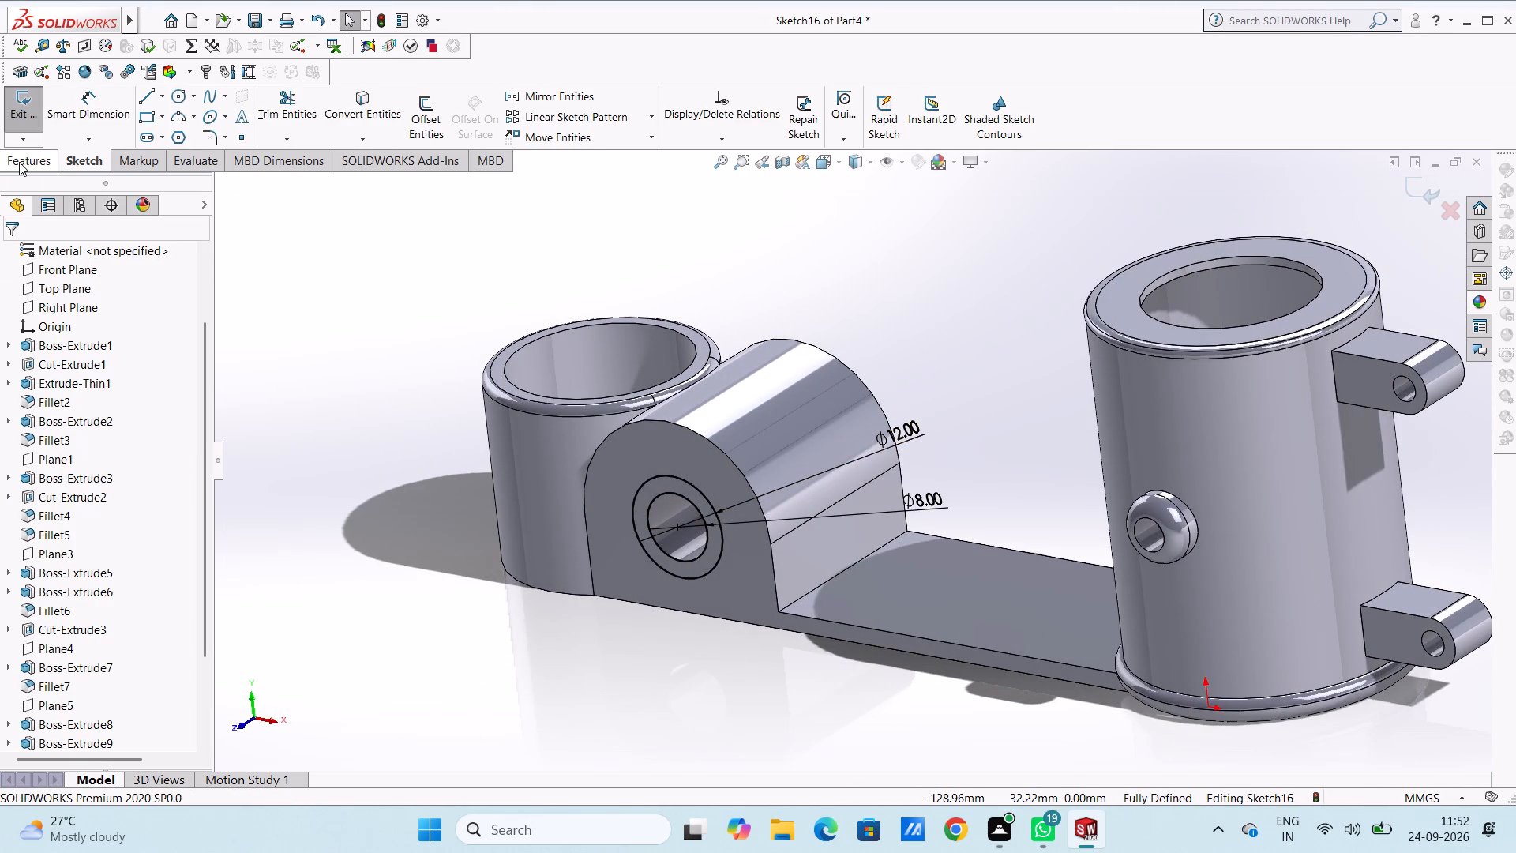
pyautogui.click(28, 121)
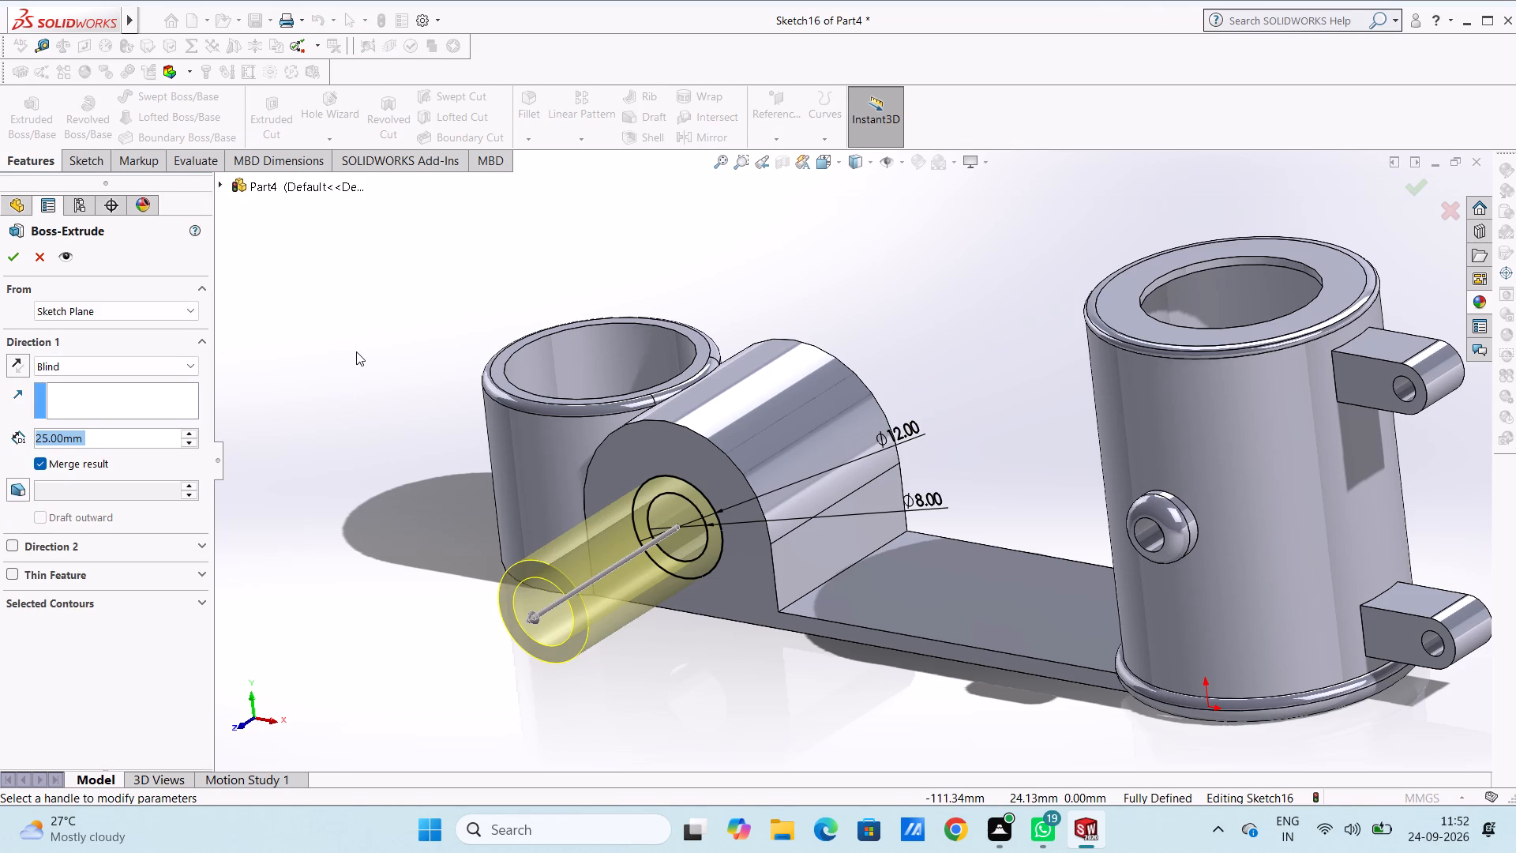
pyautogui.press('6')
pyautogui.press('Return')
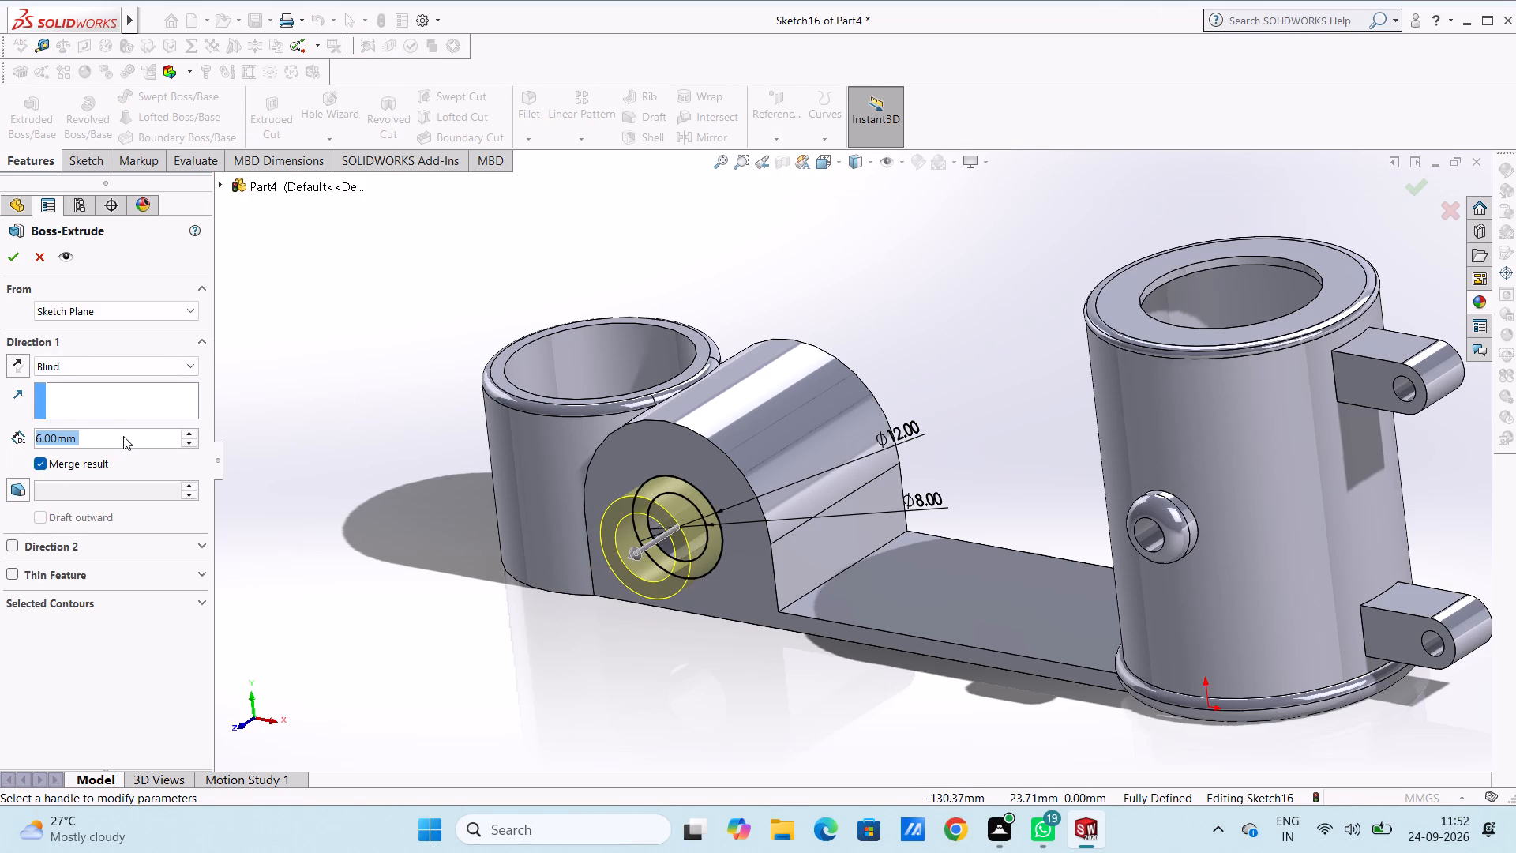
pyautogui.press('5')
pyautogui.press('Return')
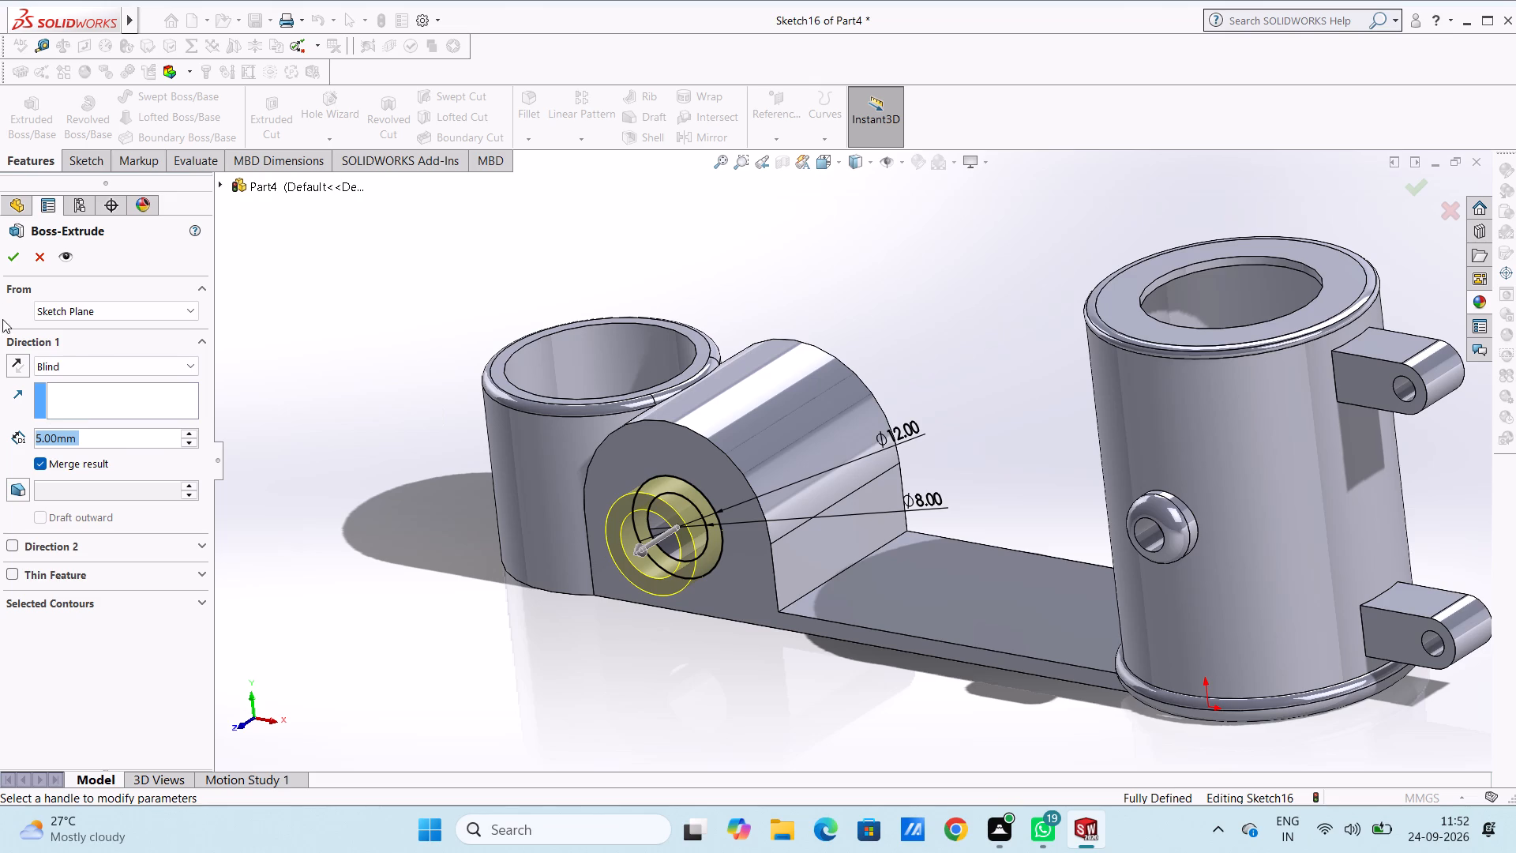
pyautogui.click(16, 258)
pyautogui.click(377, 281)
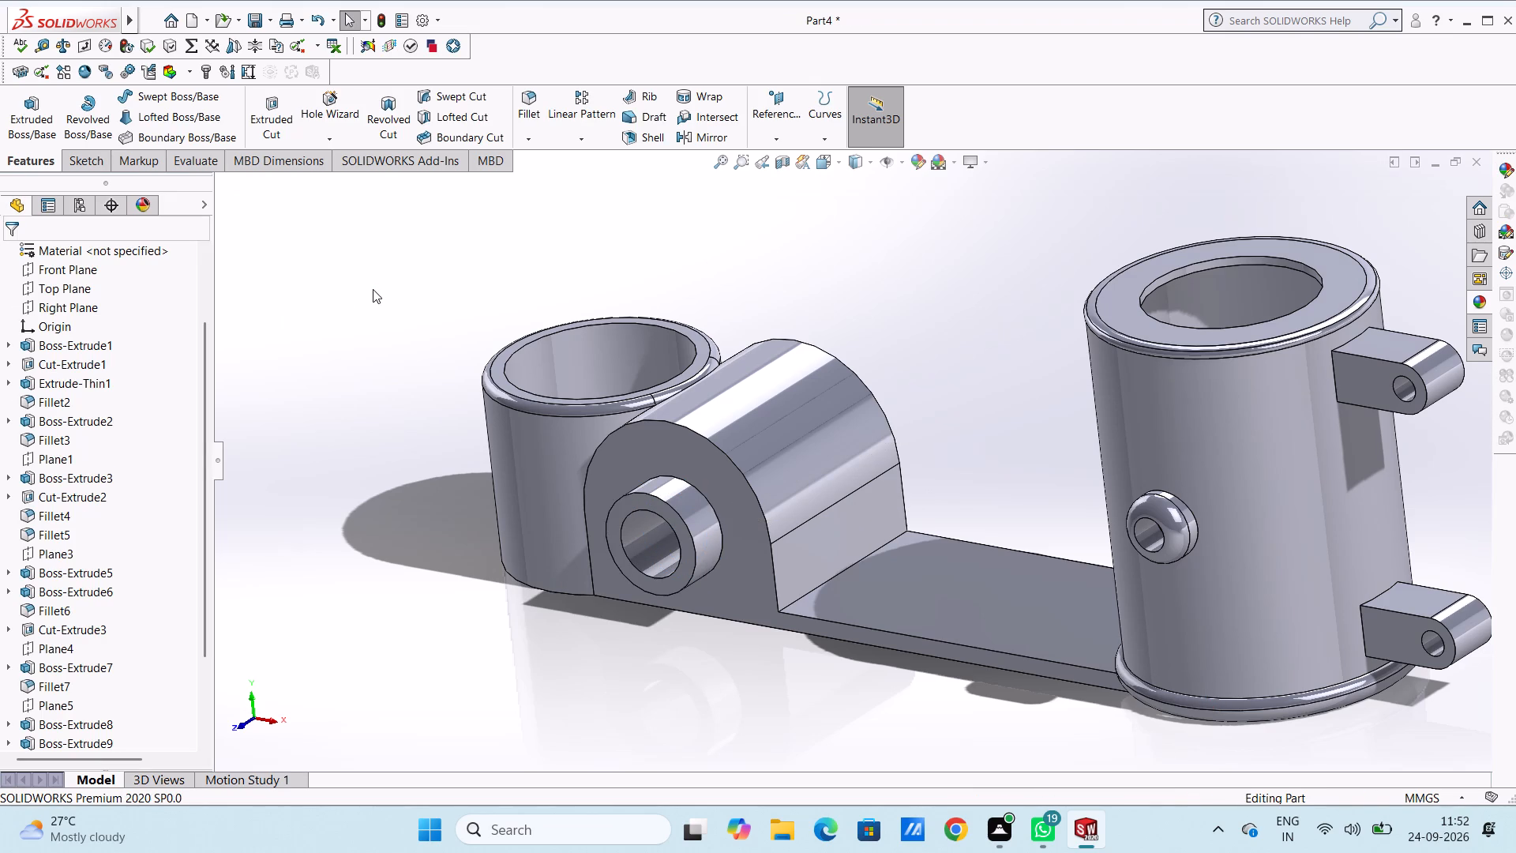
# On the arched block's back face, sketch two circles of 4 mm and 6 mm radius concentric with its bore.
pyautogui.hotkey('ctrl', '2')
pyautogui.scroll(-1, 973, 484)
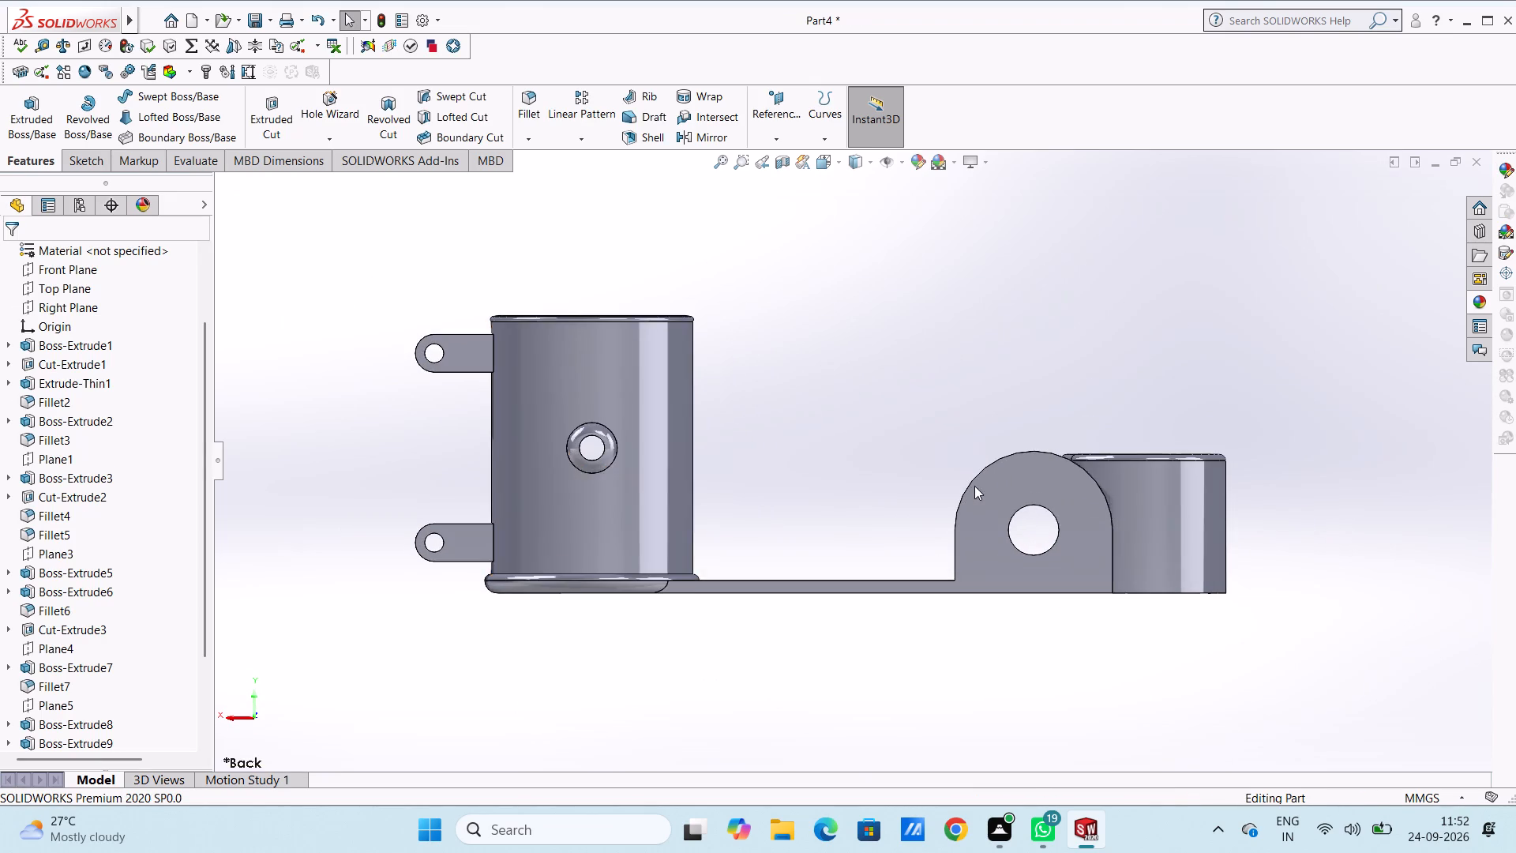
pyautogui.scroll(-3, 1131, 526)
pyautogui.click(971, 484)
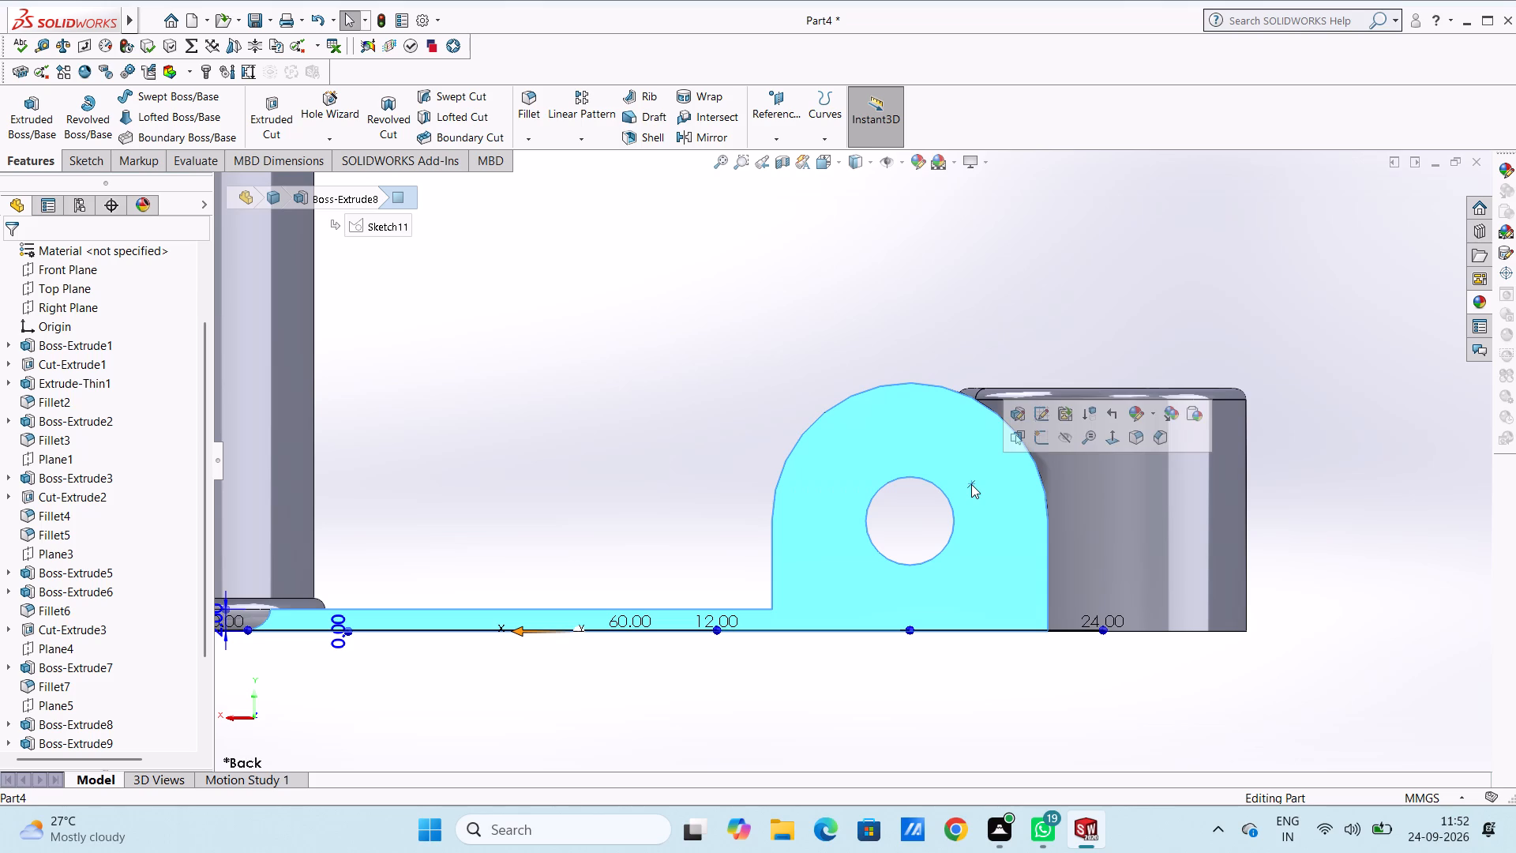
pyautogui.moveTo(1048, 439); pyautogui.dragTo(1035, 439)
pyautogui.click(820, 341)
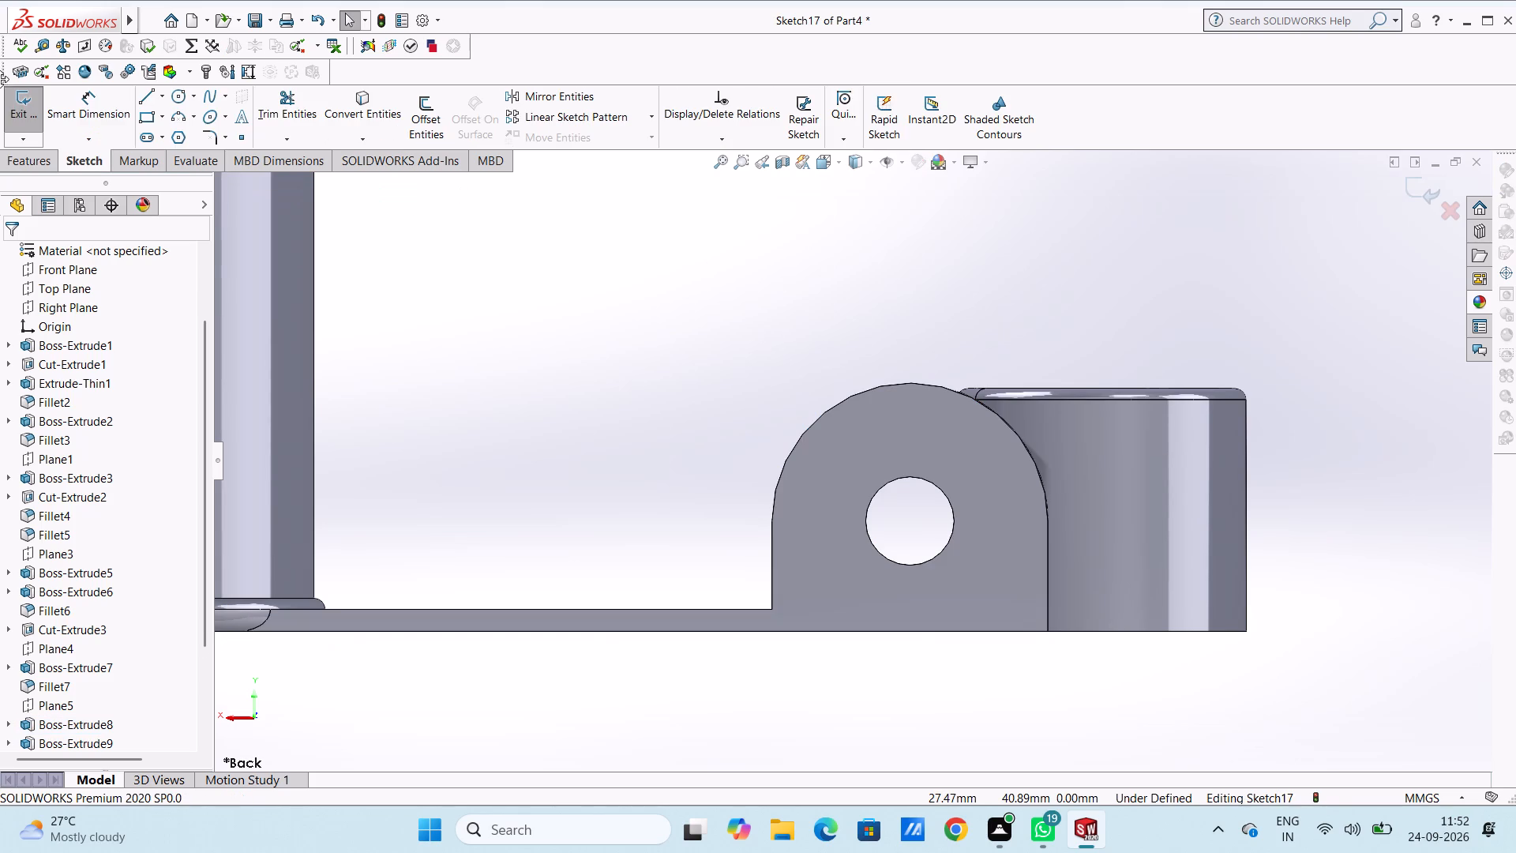
pyautogui.click(174, 96)
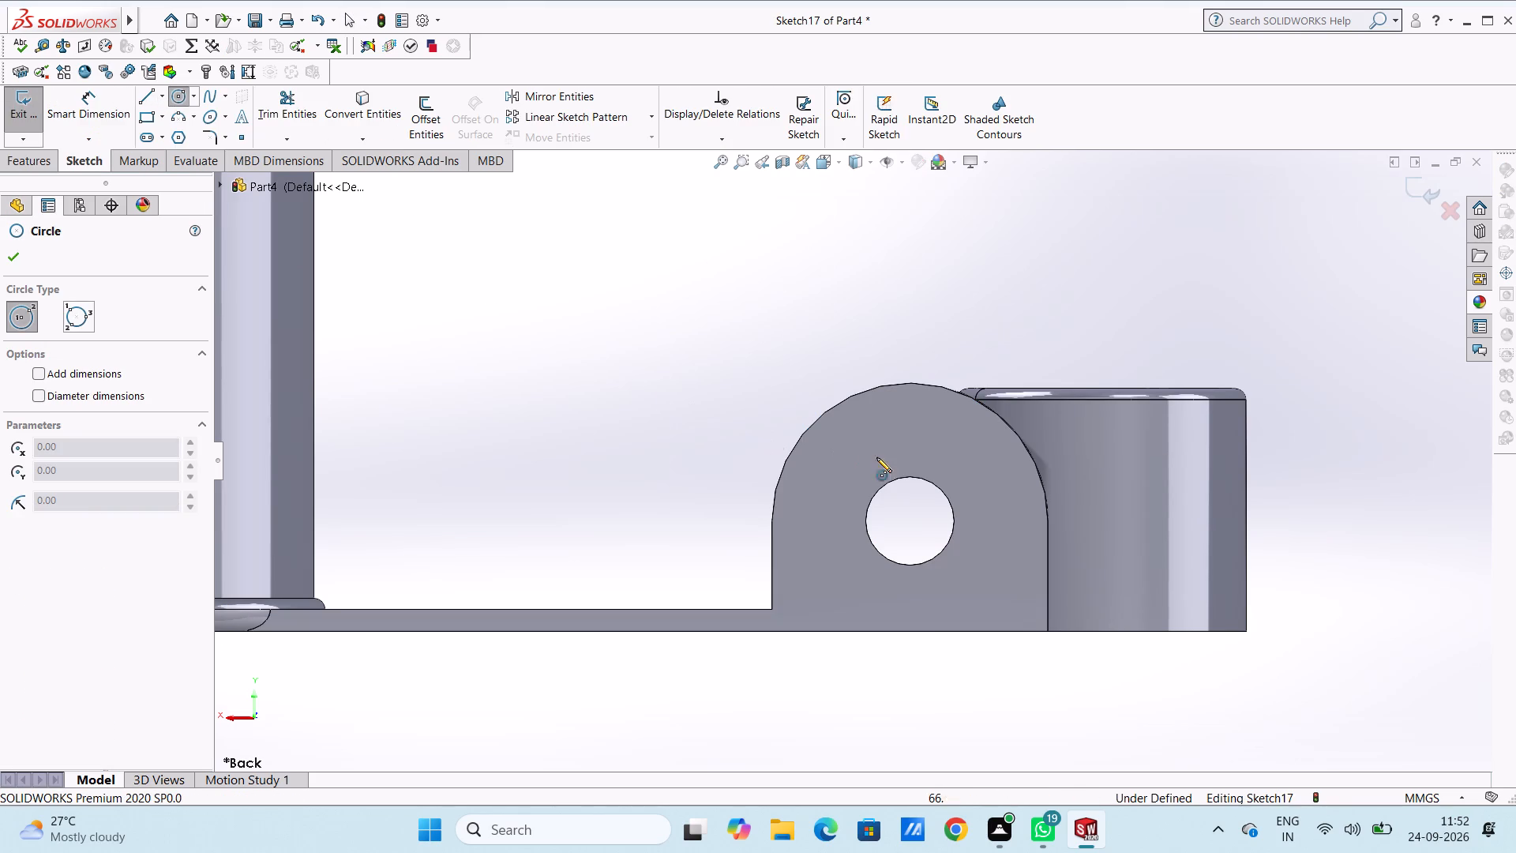
pyautogui.click(910, 520)
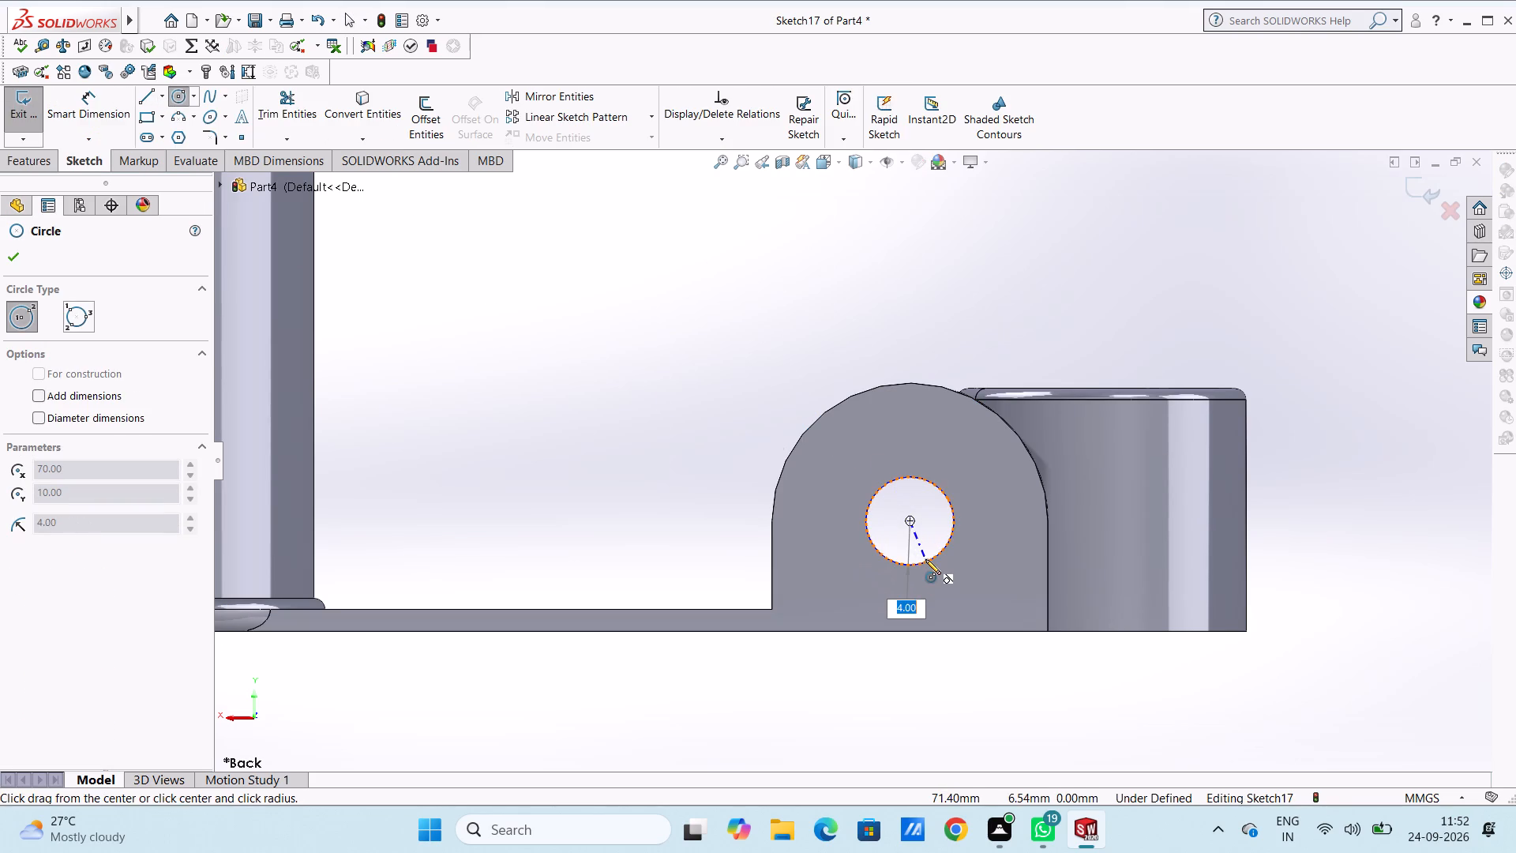
pyautogui.click(925, 559)
pyautogui.click(910, 520)
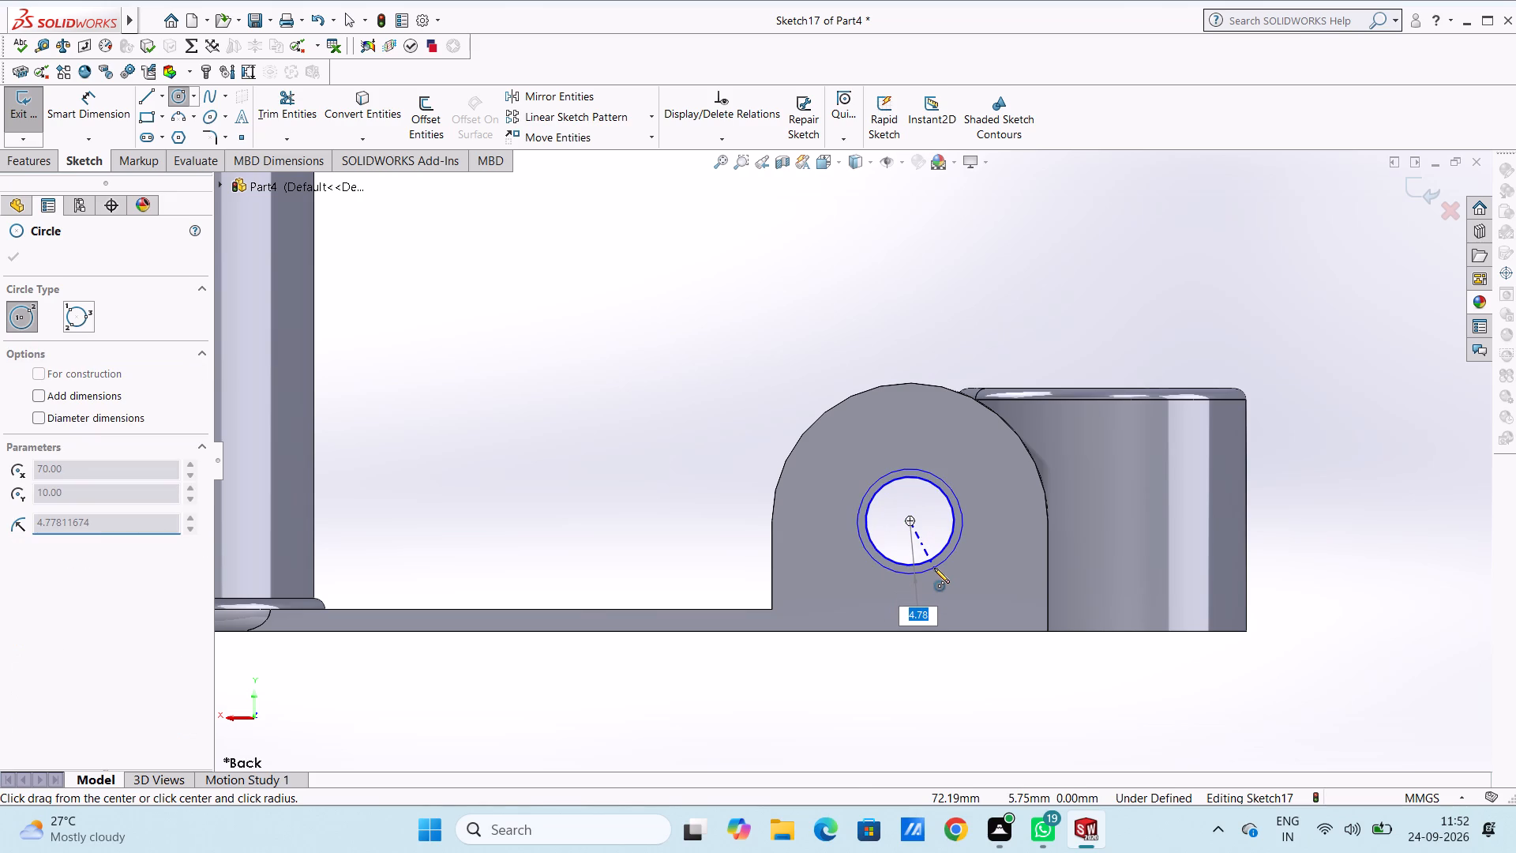
pyautogui.press('6')
pyautogui.press('Return')
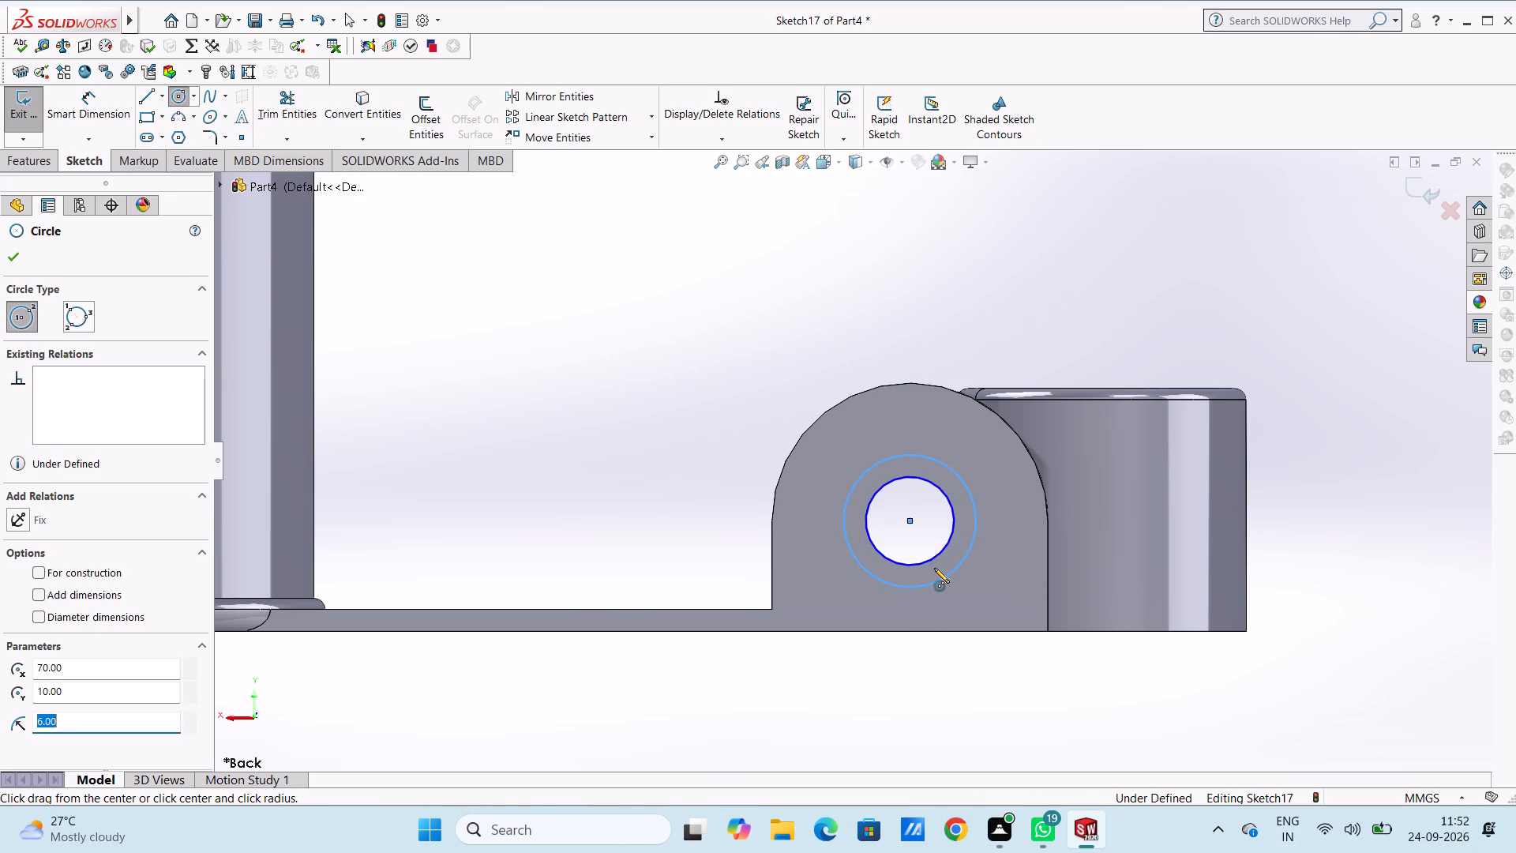
pyautogui.press('Escape')
pyautogui.press('Escape')
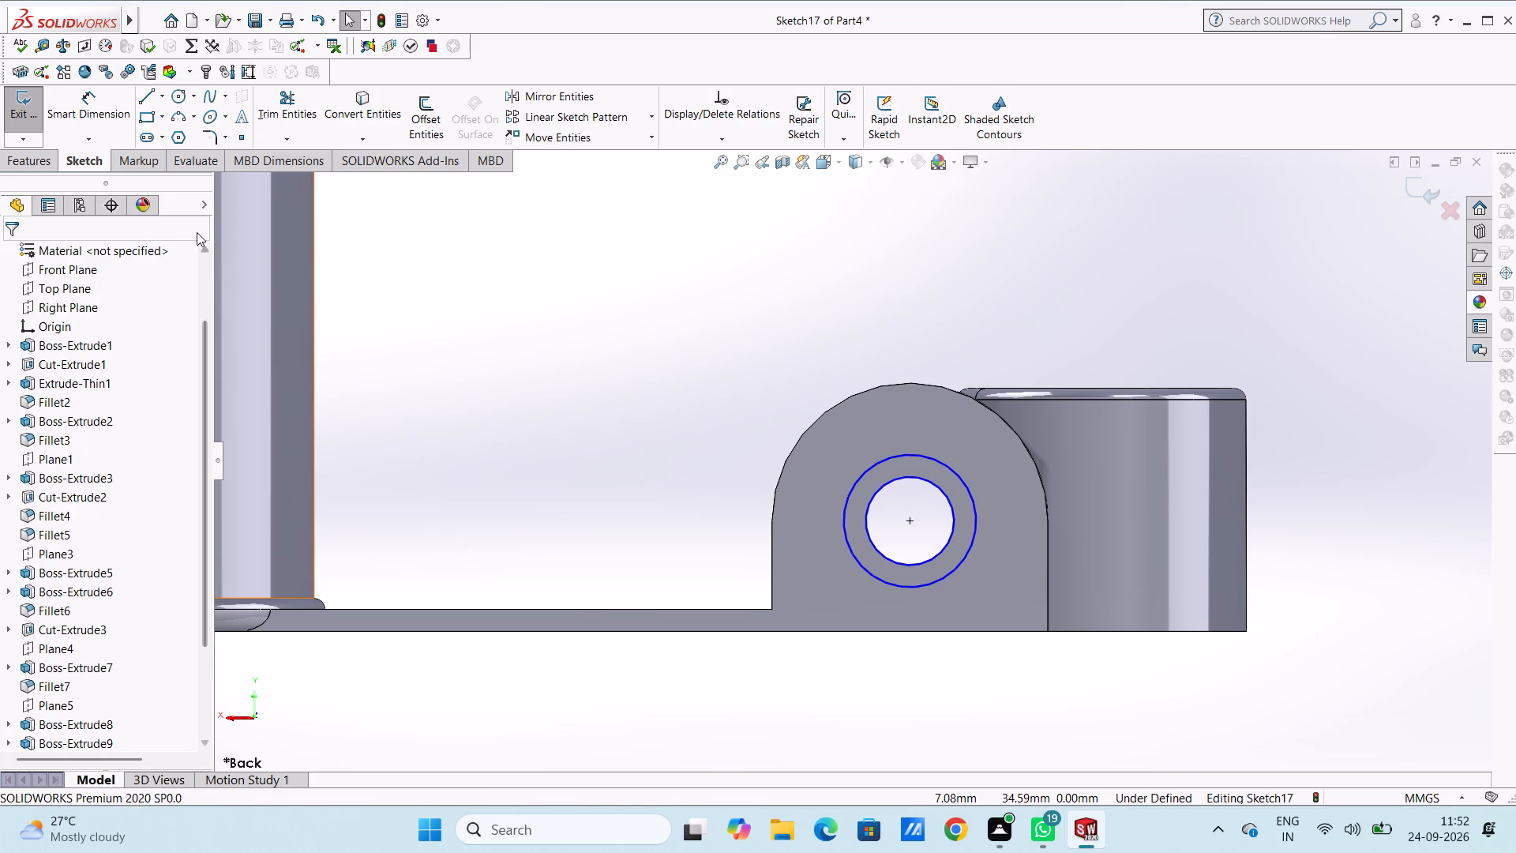
# Dimension the back-face sketch's outer circle at 12 mm diameter and the inner circle at 8 mm.
pyautogui.click(110, 108)
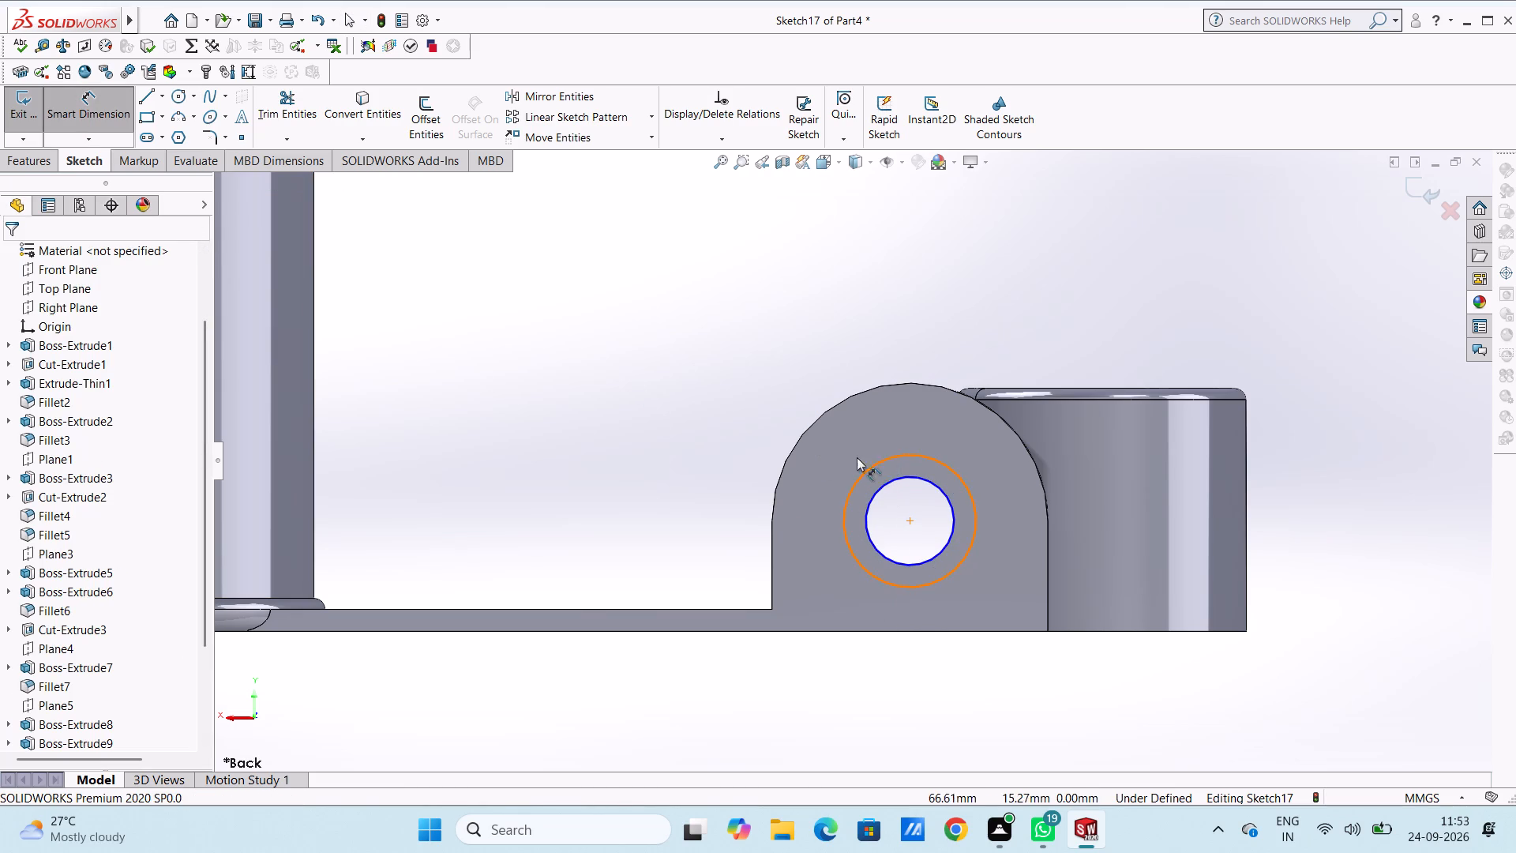
pyautogui.click(878, 465)
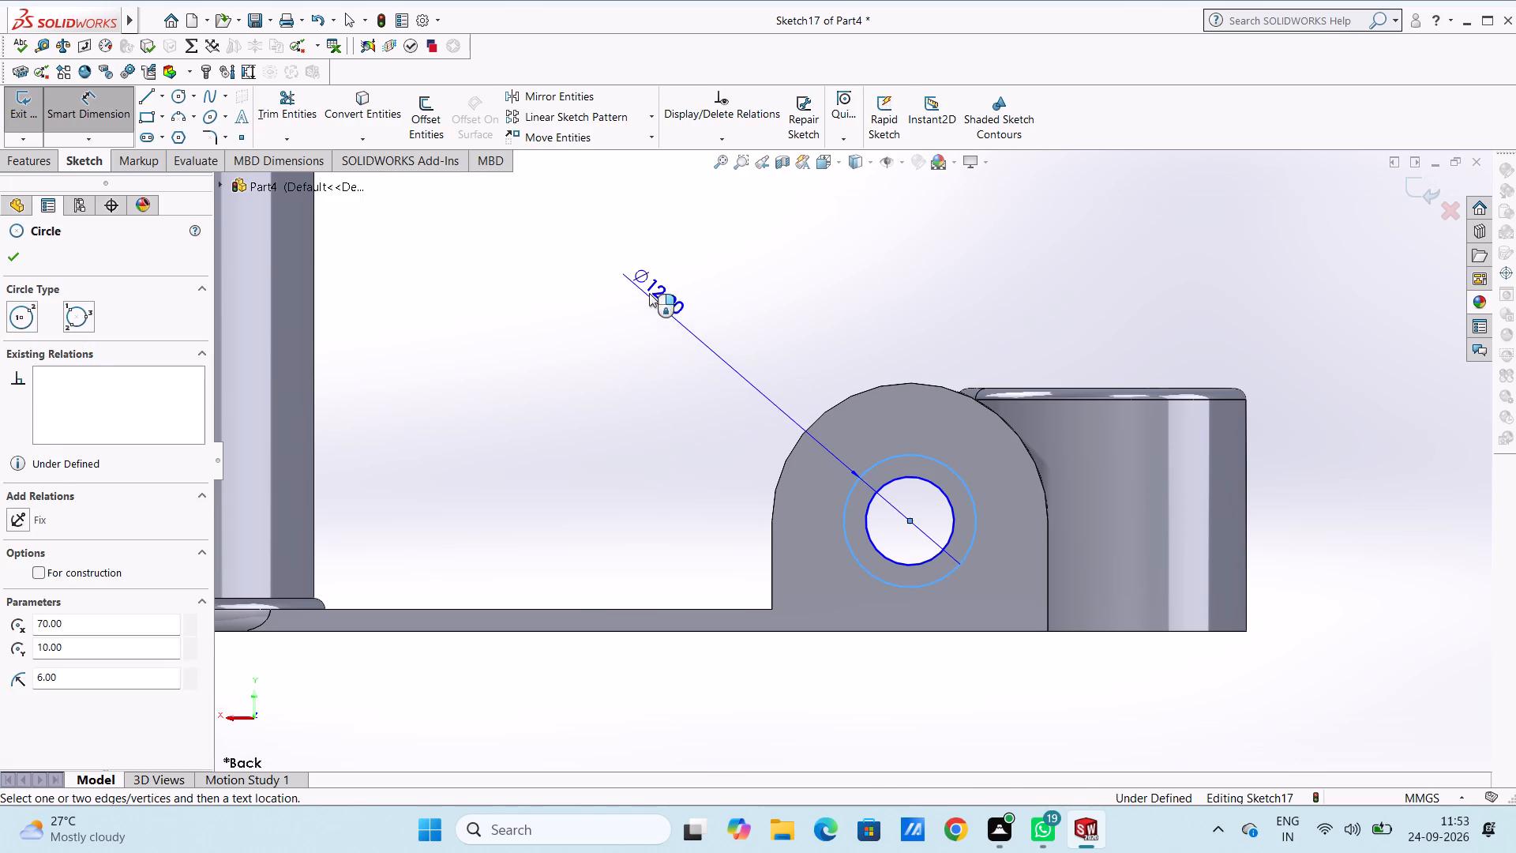
pyautogui.click(647, 291)
pyautogui.click(579, 265)
pyautogui.click(534, 244)
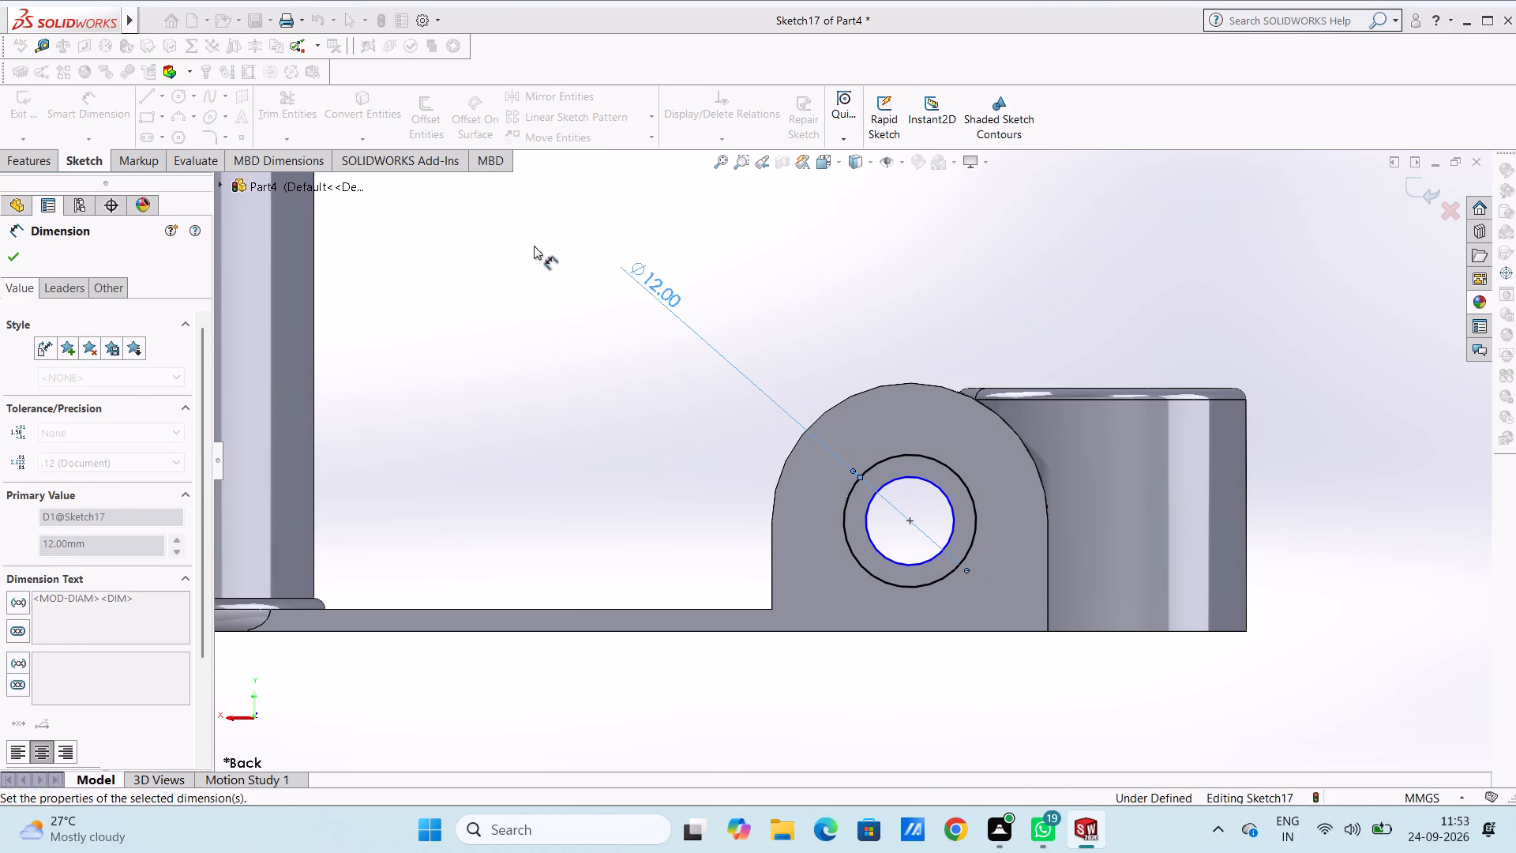
pyautogui.click(940, 489)
pyautogui.click(1024, 315)
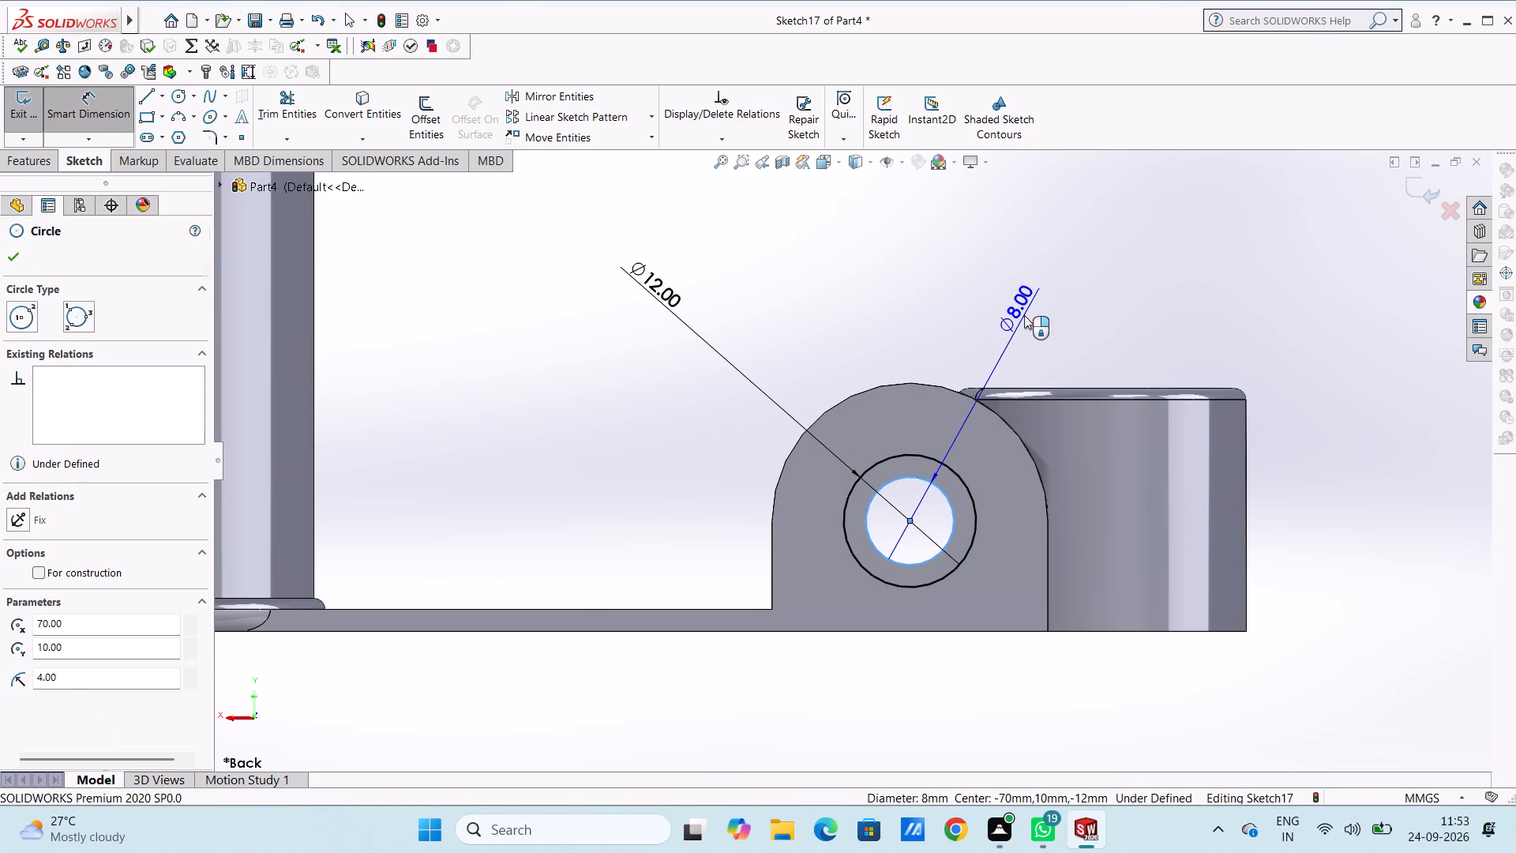
pyautogui.click(959, 286)
pyautogui.click(917, 278)
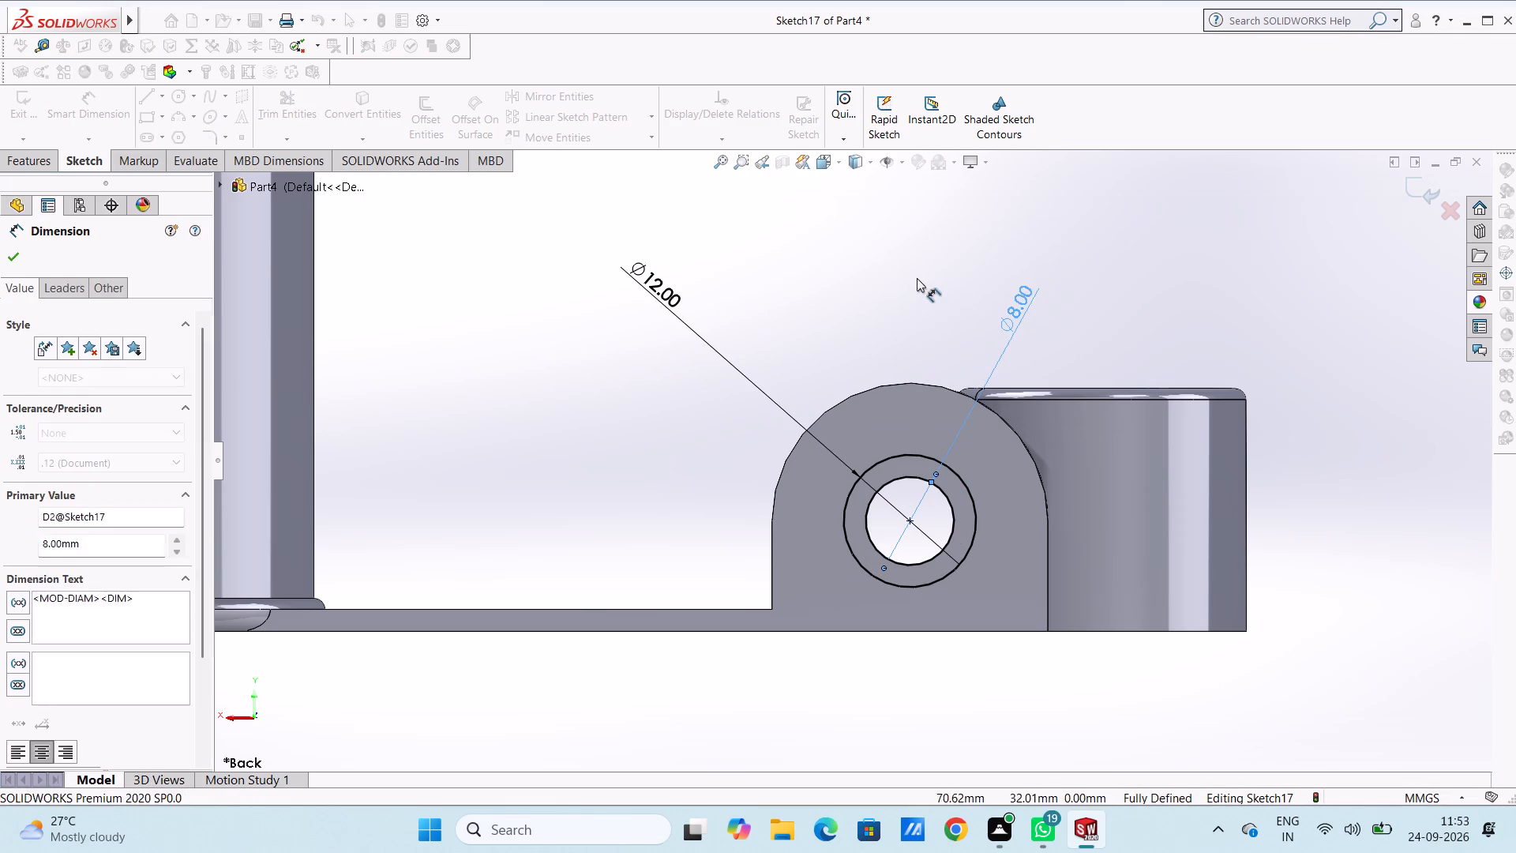
pyautogui.press('Escape')
pyautogui.press('Escape')
# Extrude the 12/8 mm ring profile outward from the block's back face as a merged blind boss 5 mm deep.
pyautogui.scroll(2, 915, 278)
pyautogui.scroll(1, 773, 329)
pyautogui.moveTo(773, 329); pyautogui.dragTo(804, 360, button='middle')
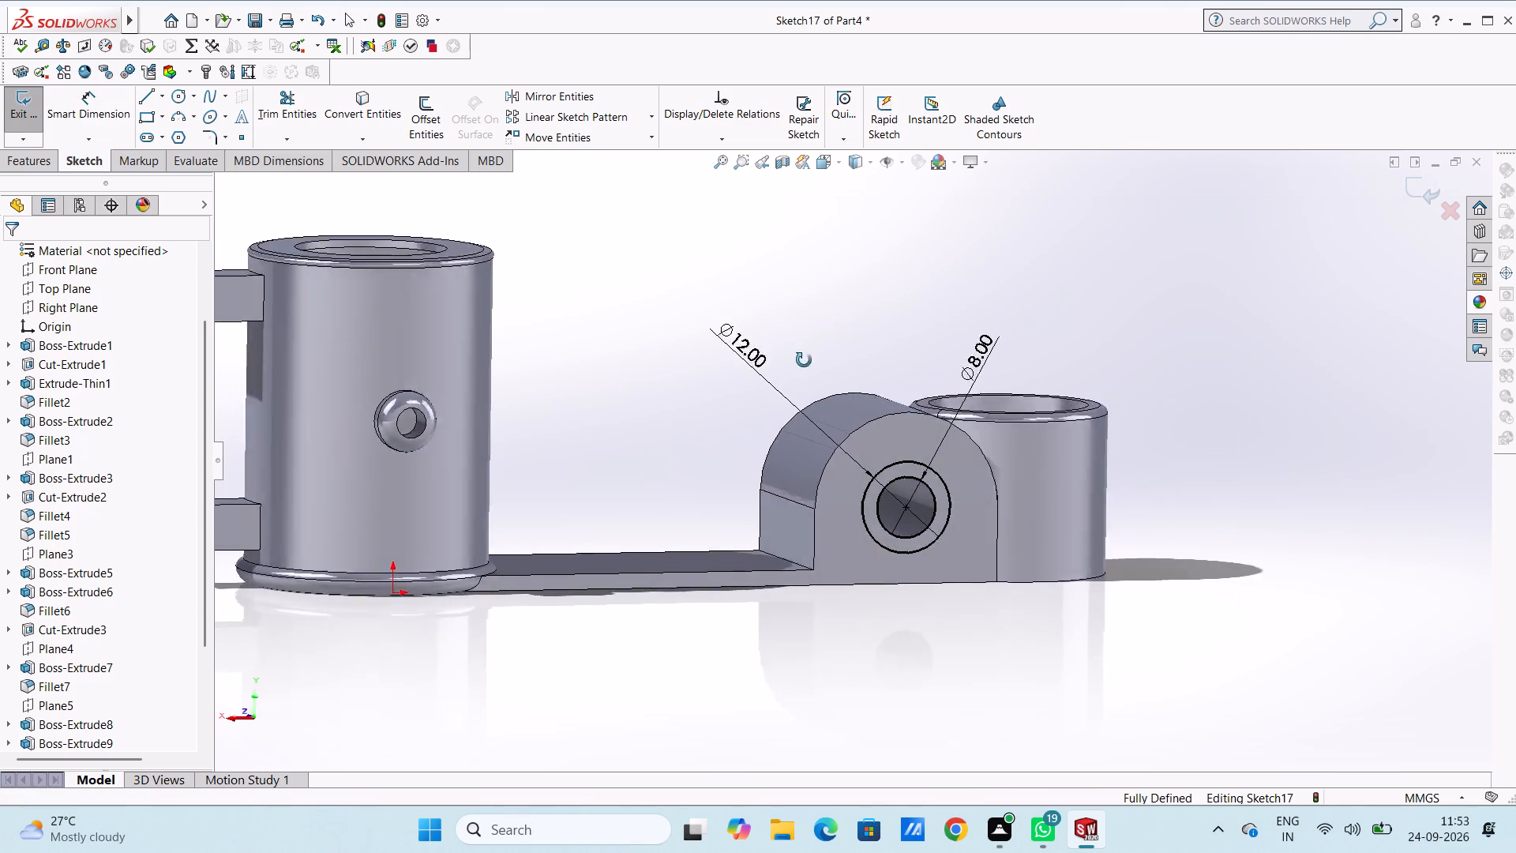
pyautogui.moveTo(804, 360); pyautogui.dragTo(819, 393, button='middle')
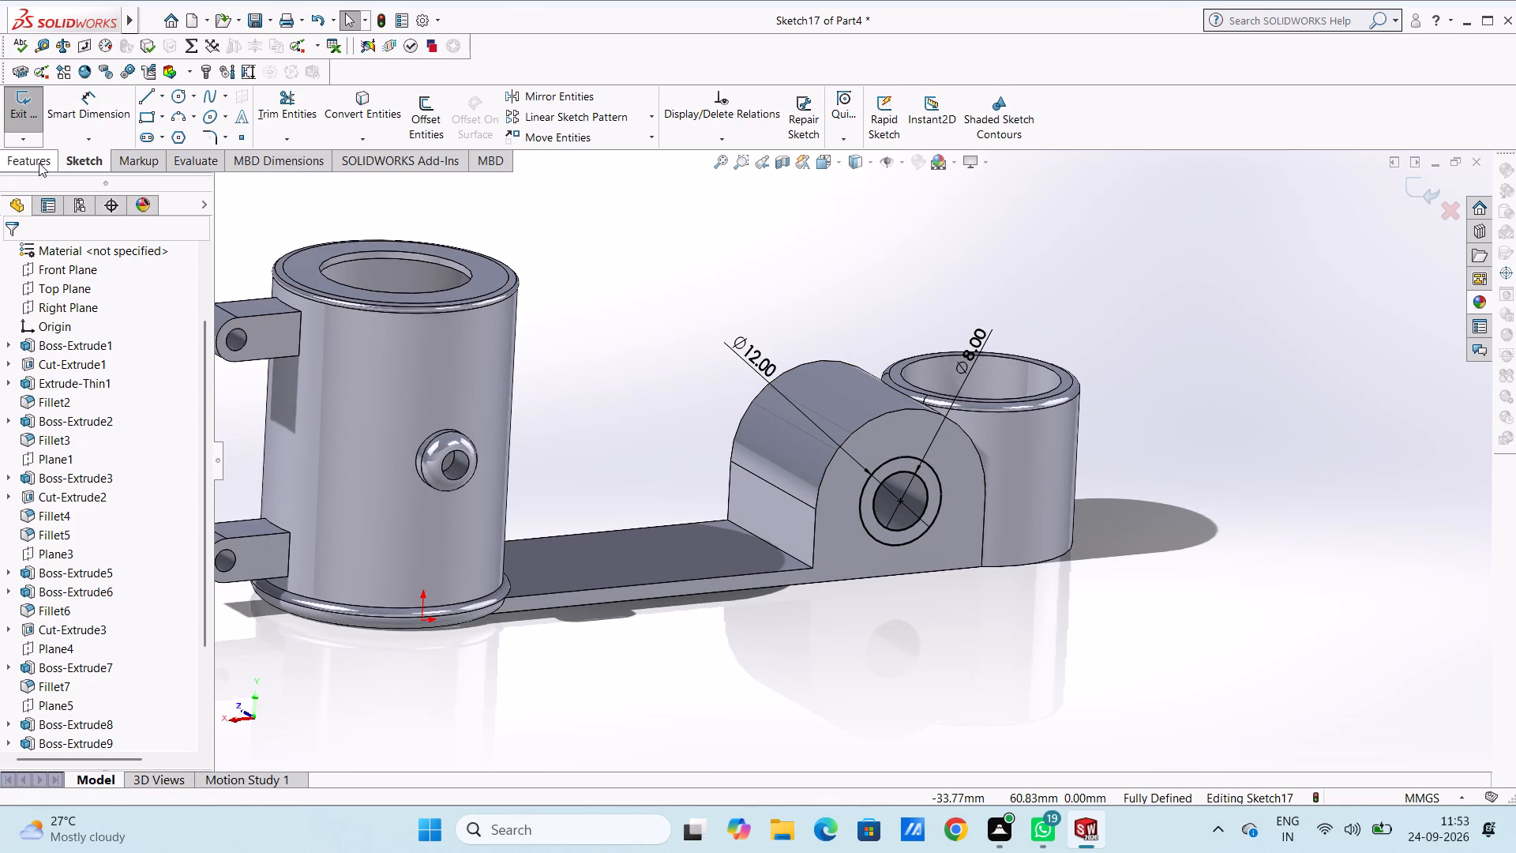
pyautogui.click(39, 163)
pyautogui.click(20, 114)
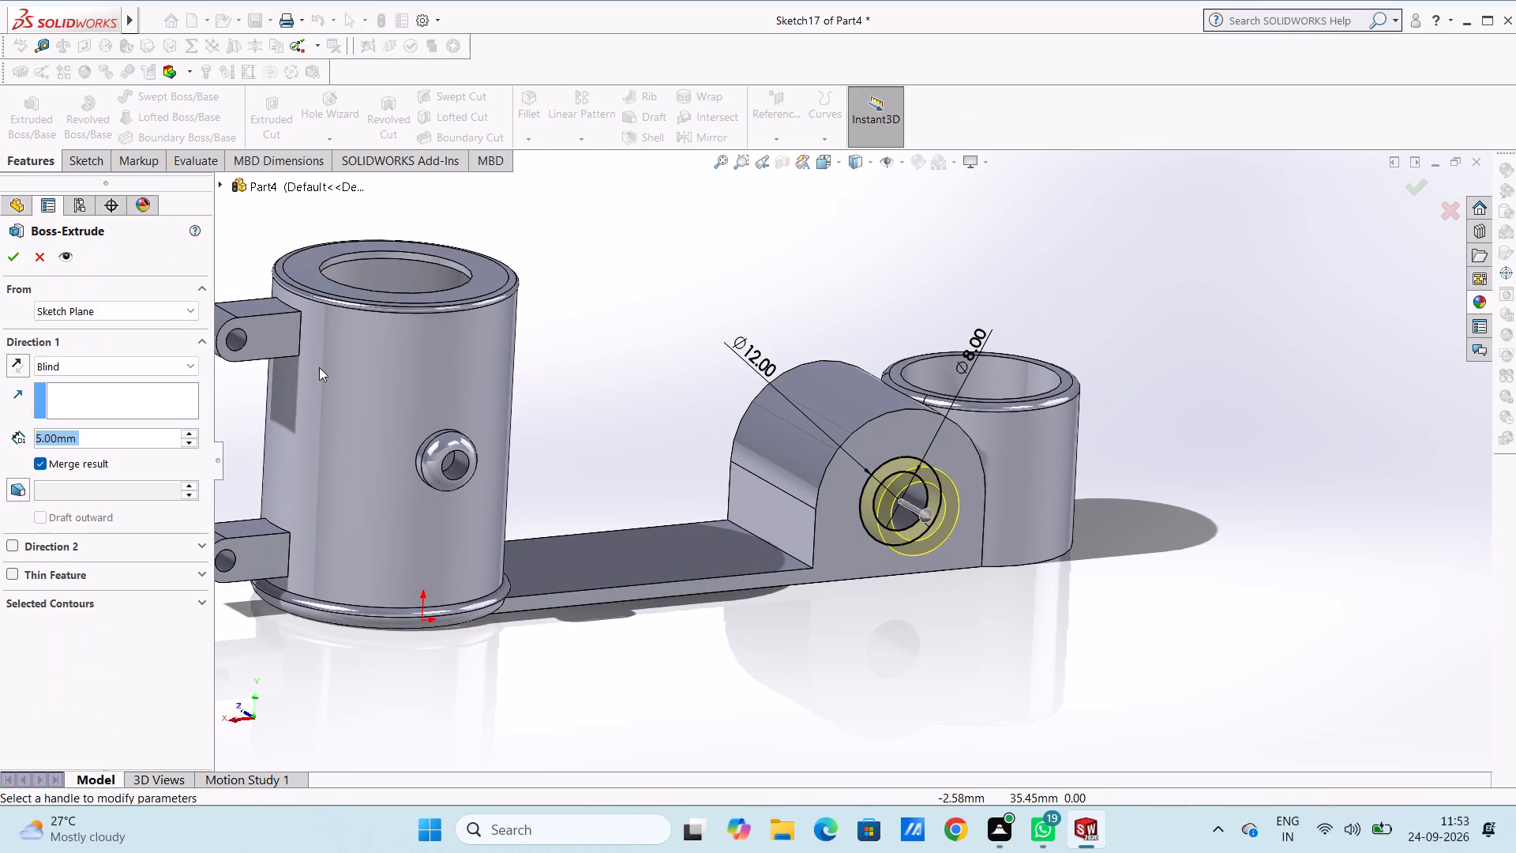
pyautogui.click(12, 258)
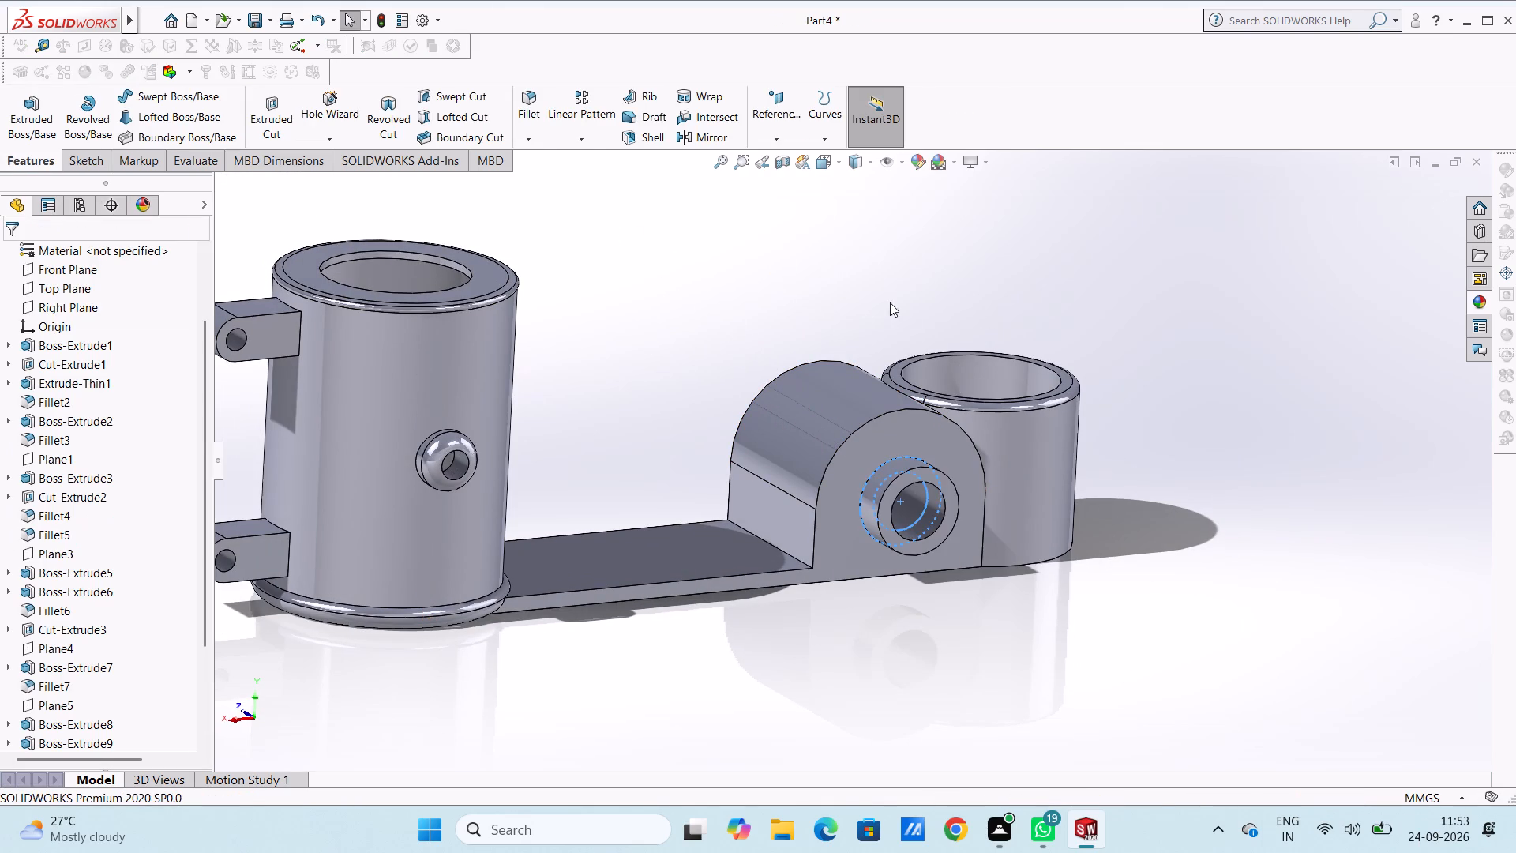
pyautogui.click(856, 295)
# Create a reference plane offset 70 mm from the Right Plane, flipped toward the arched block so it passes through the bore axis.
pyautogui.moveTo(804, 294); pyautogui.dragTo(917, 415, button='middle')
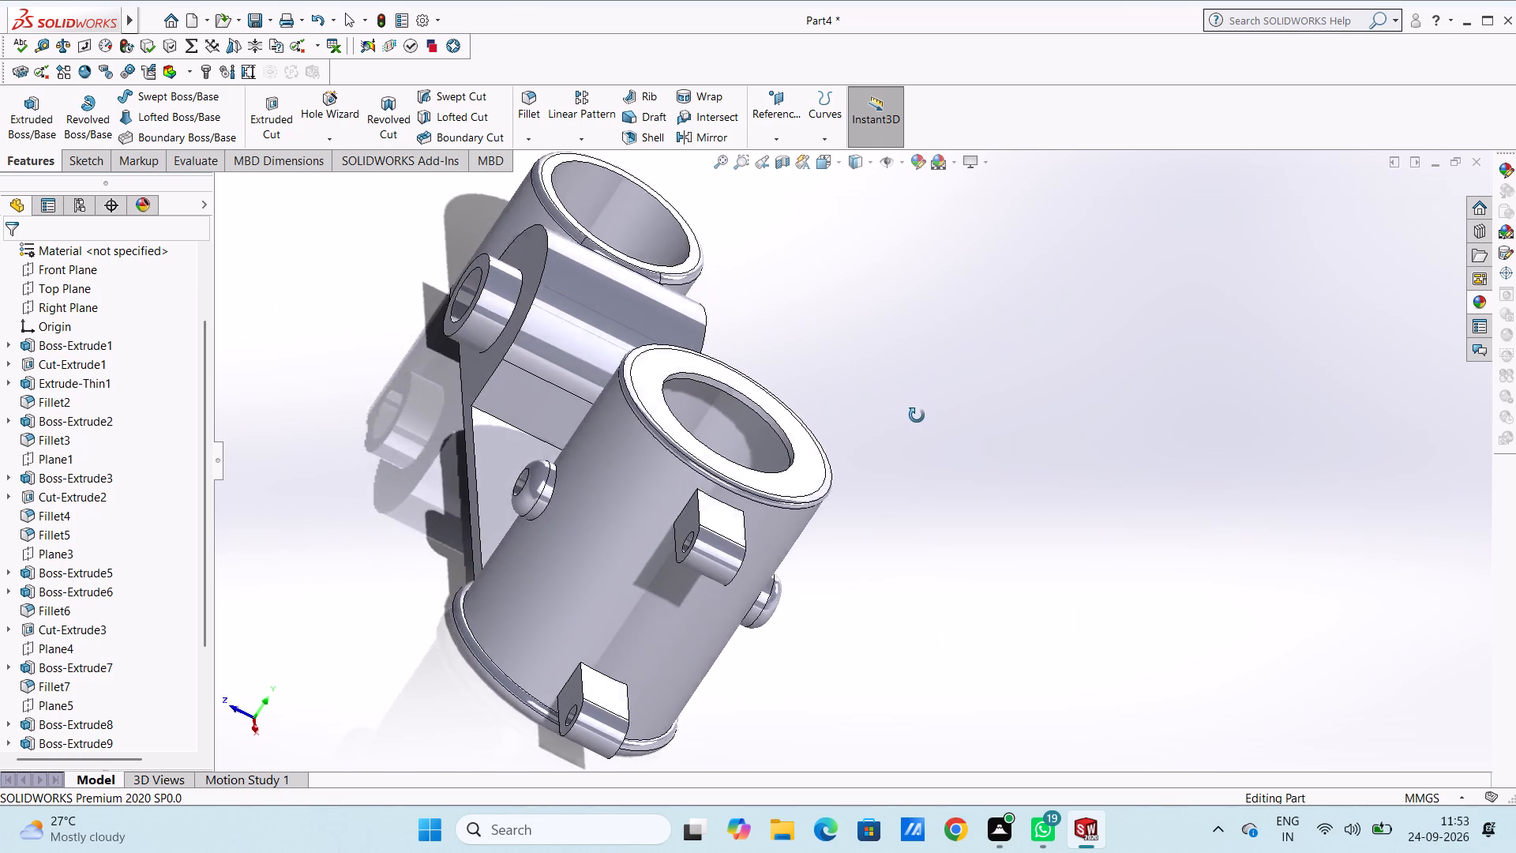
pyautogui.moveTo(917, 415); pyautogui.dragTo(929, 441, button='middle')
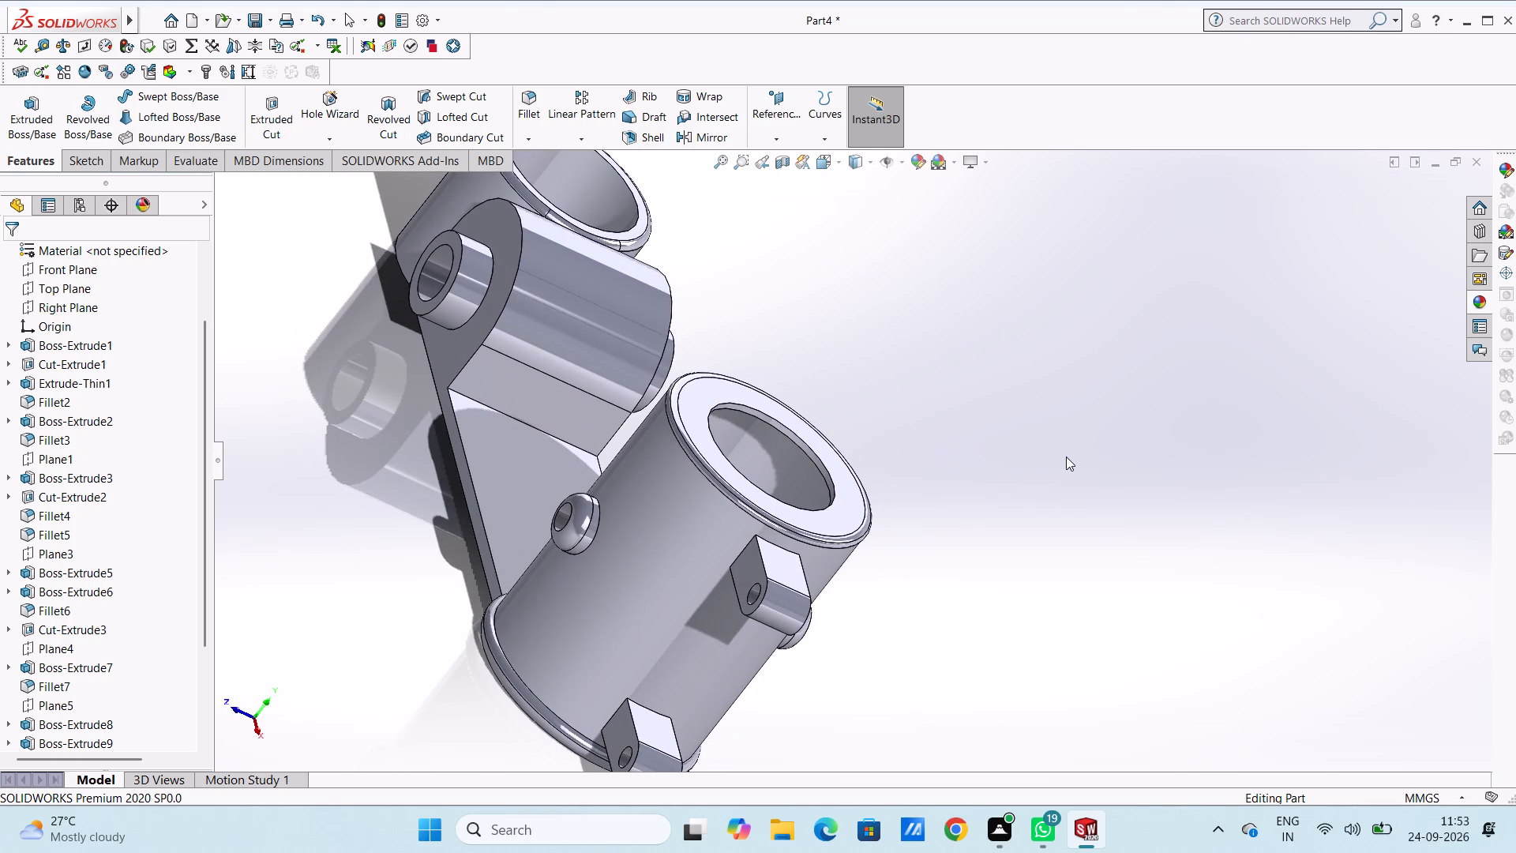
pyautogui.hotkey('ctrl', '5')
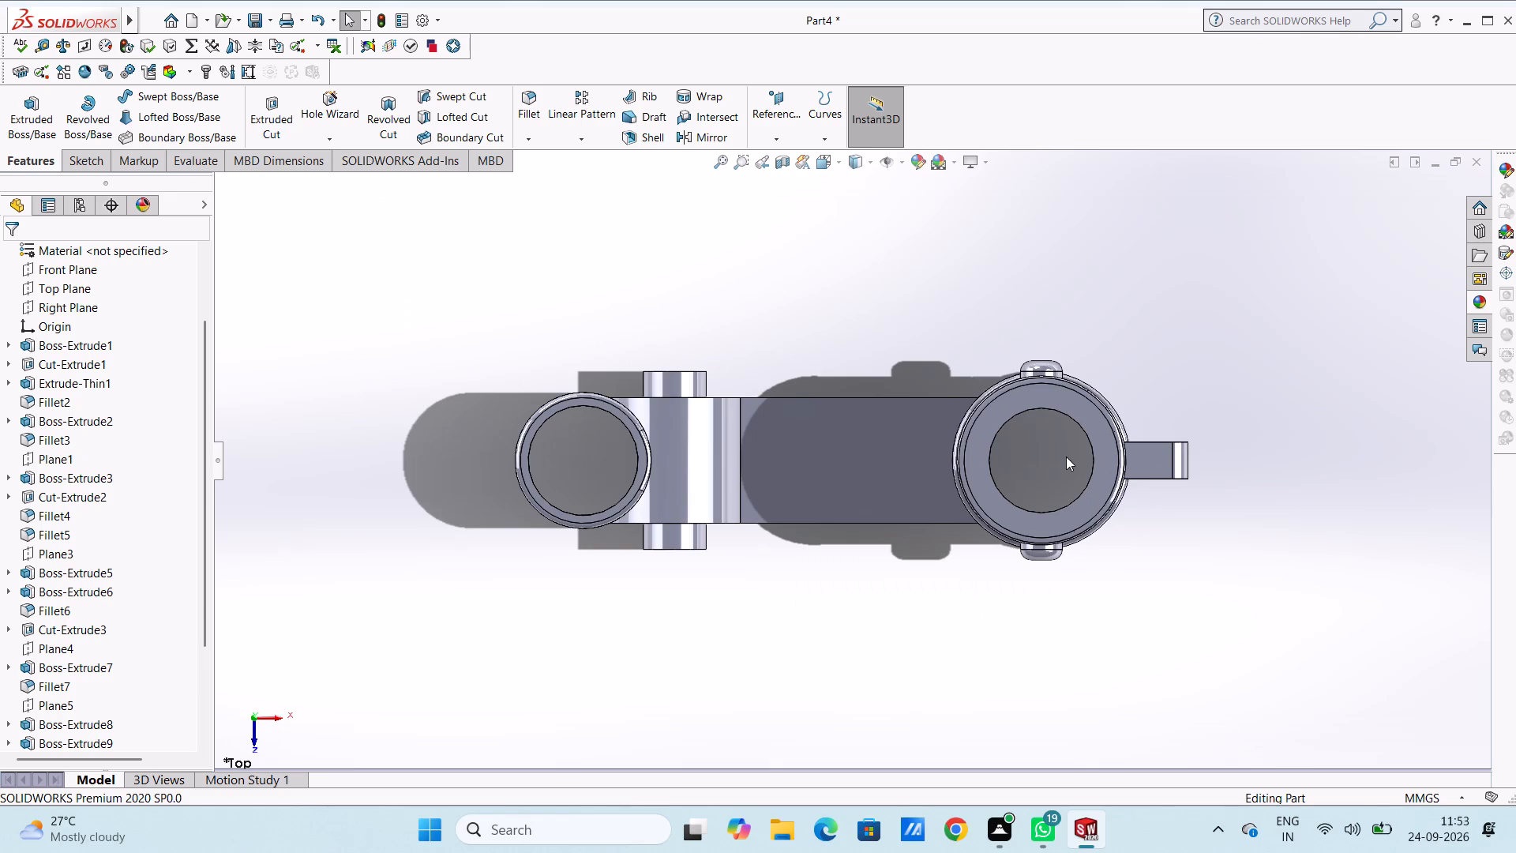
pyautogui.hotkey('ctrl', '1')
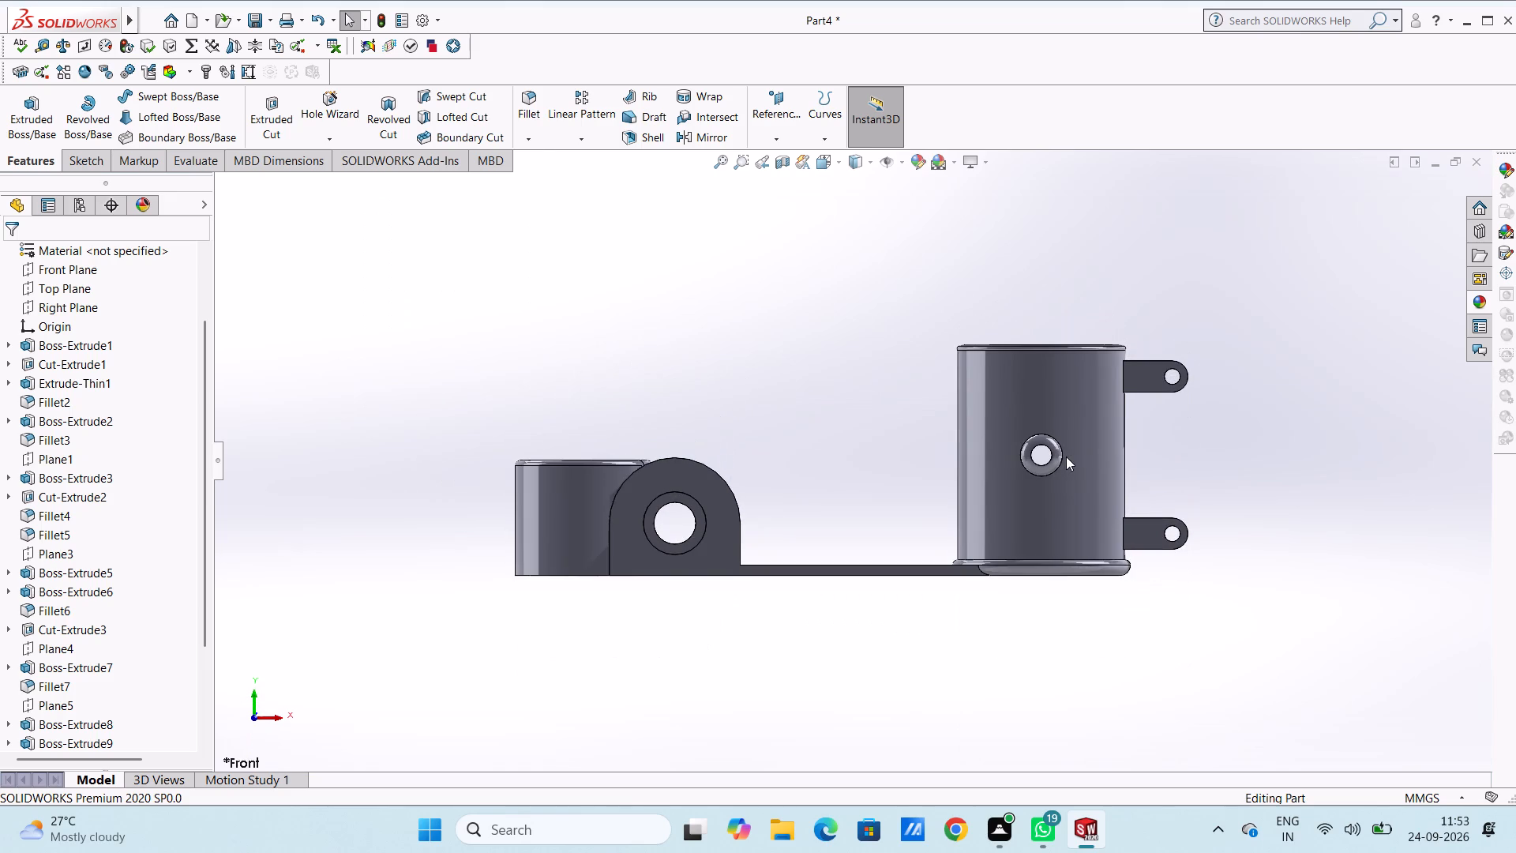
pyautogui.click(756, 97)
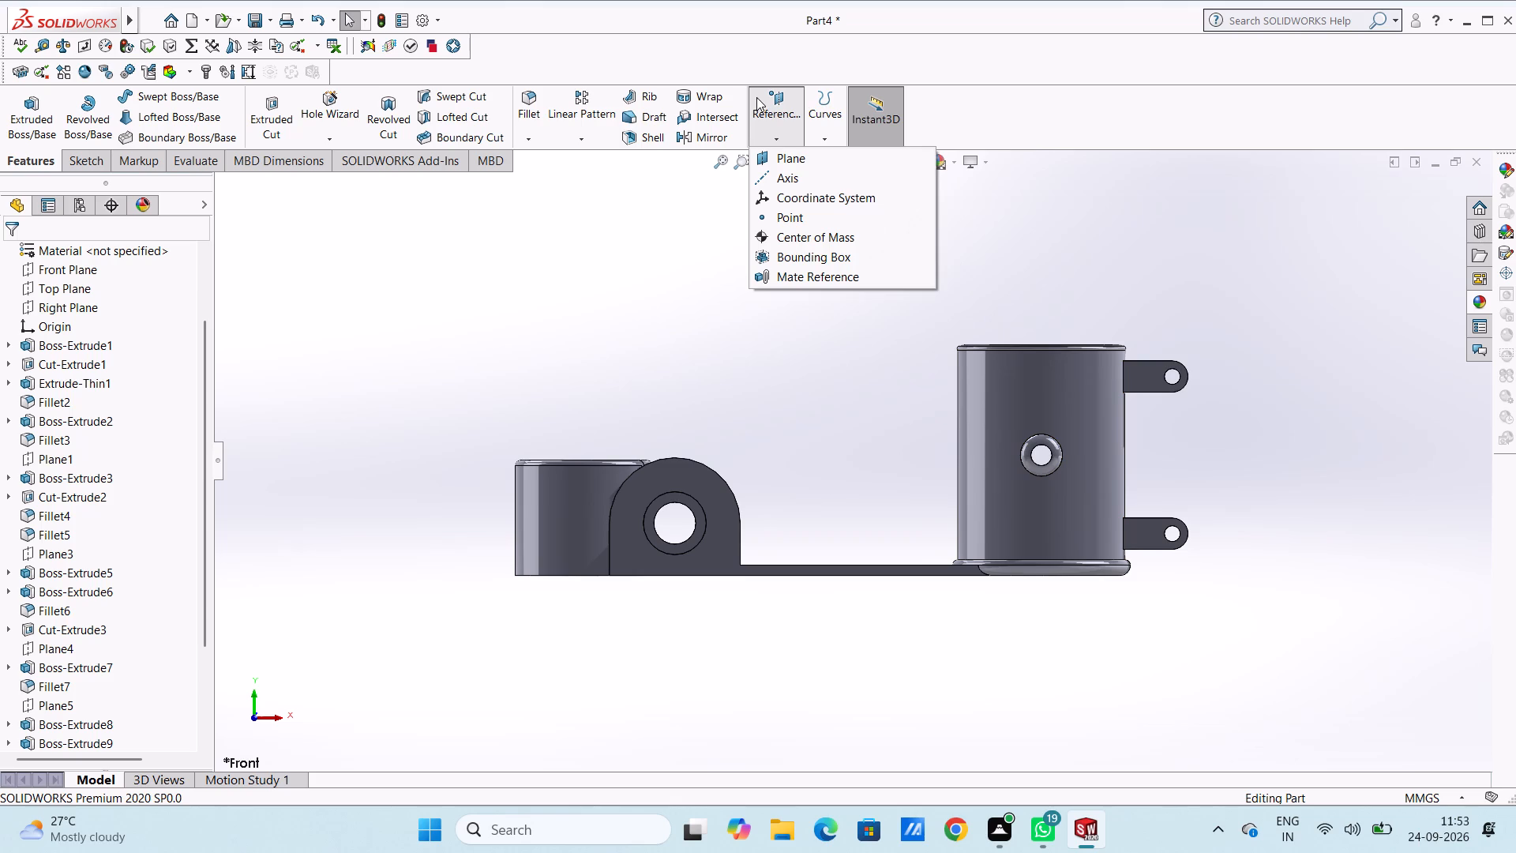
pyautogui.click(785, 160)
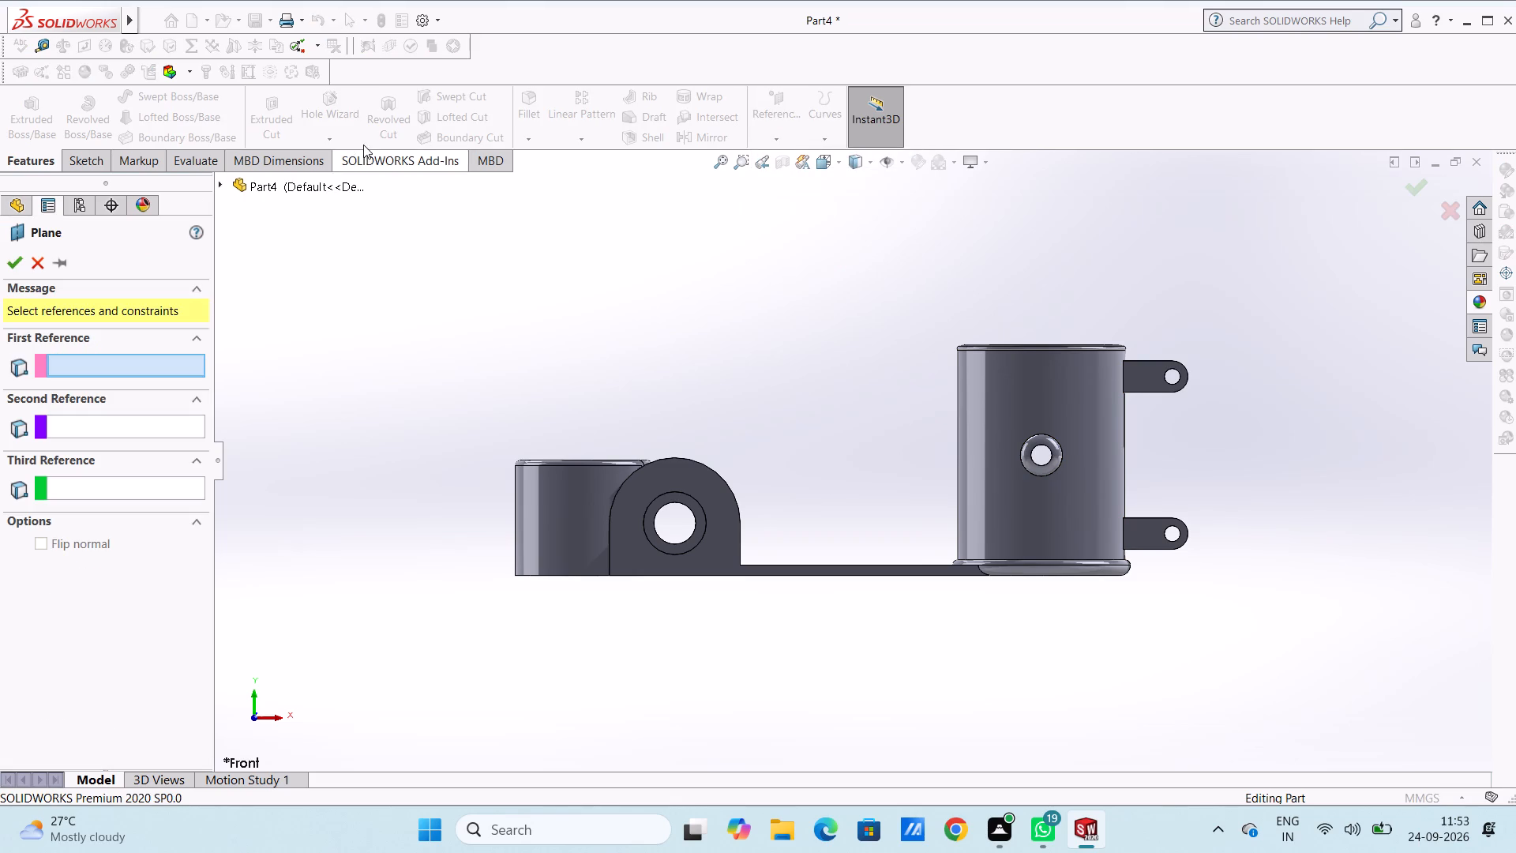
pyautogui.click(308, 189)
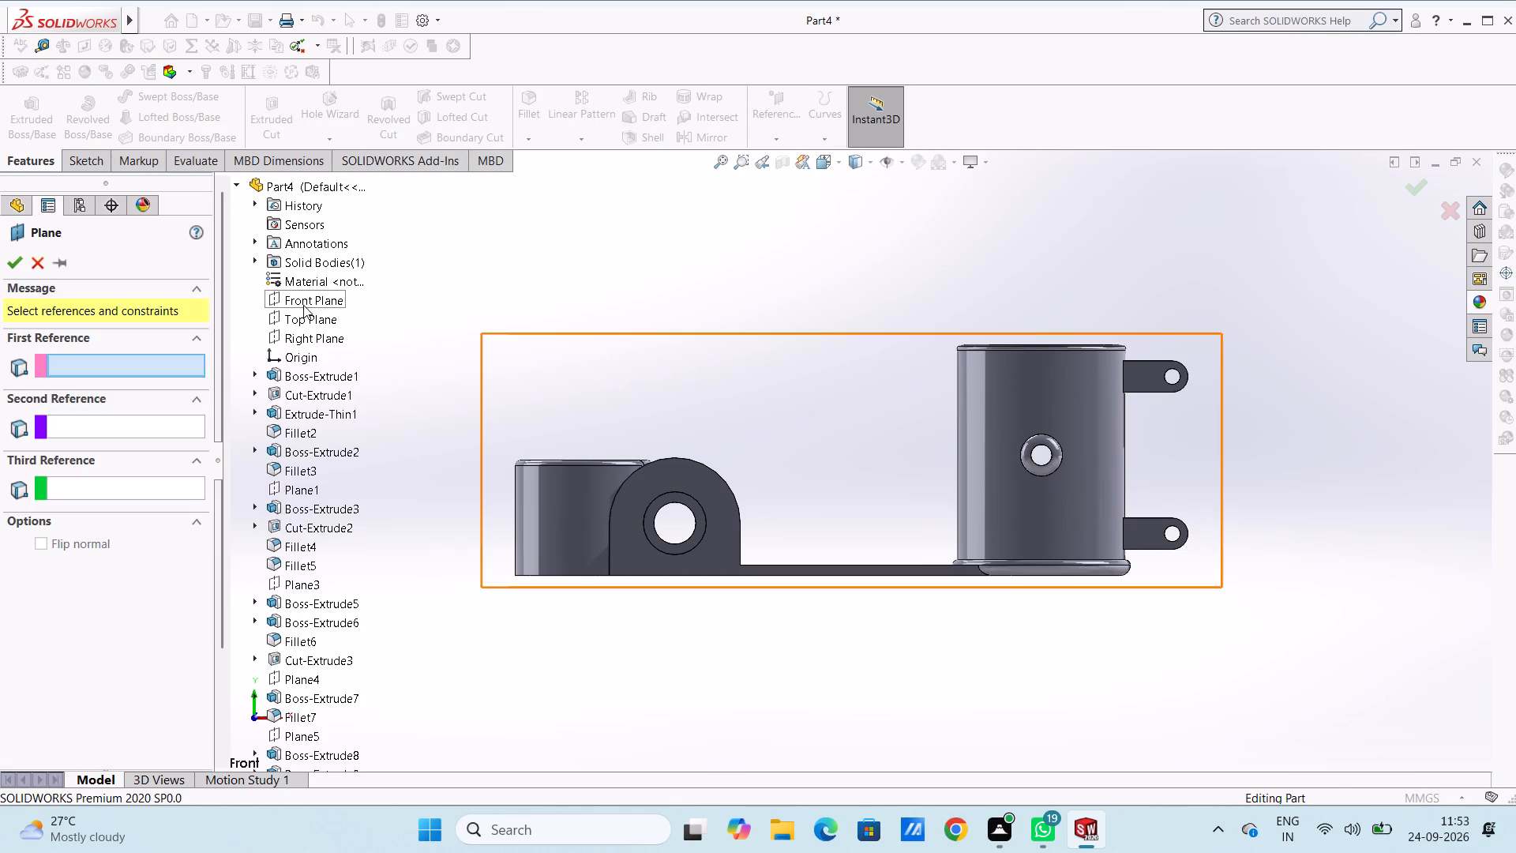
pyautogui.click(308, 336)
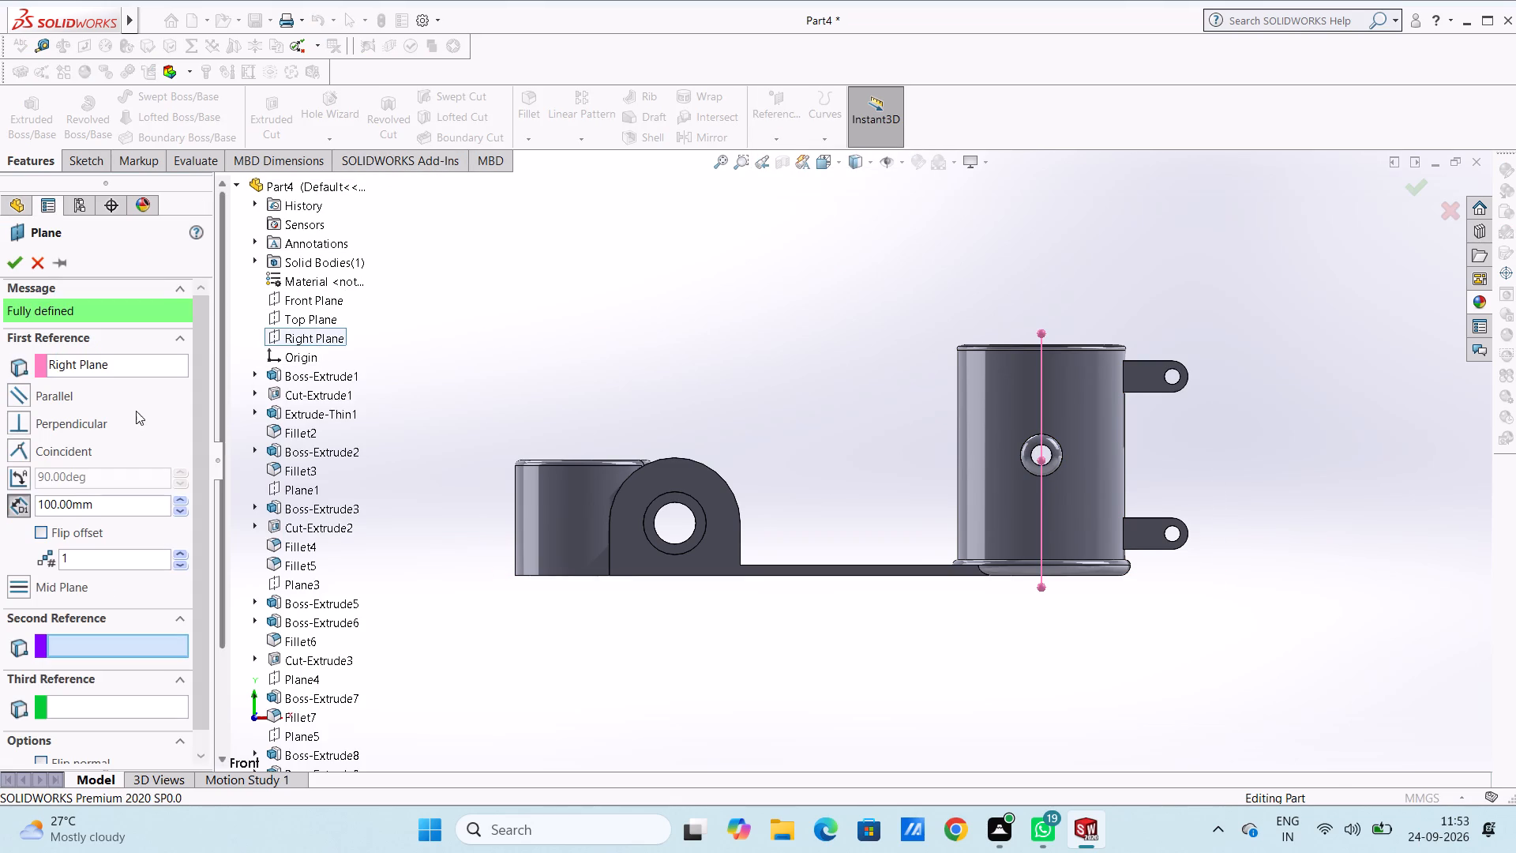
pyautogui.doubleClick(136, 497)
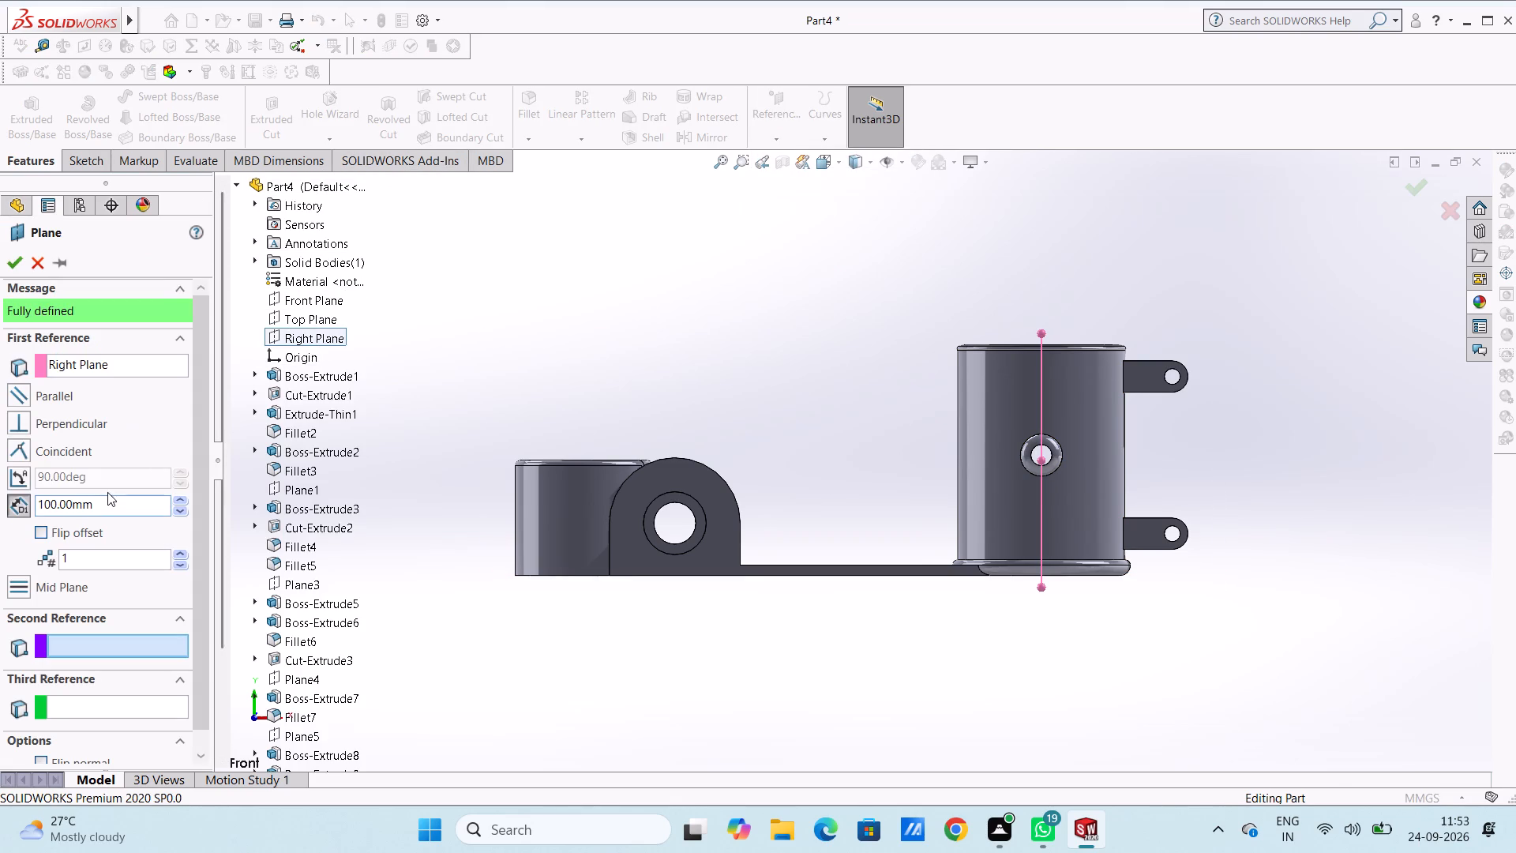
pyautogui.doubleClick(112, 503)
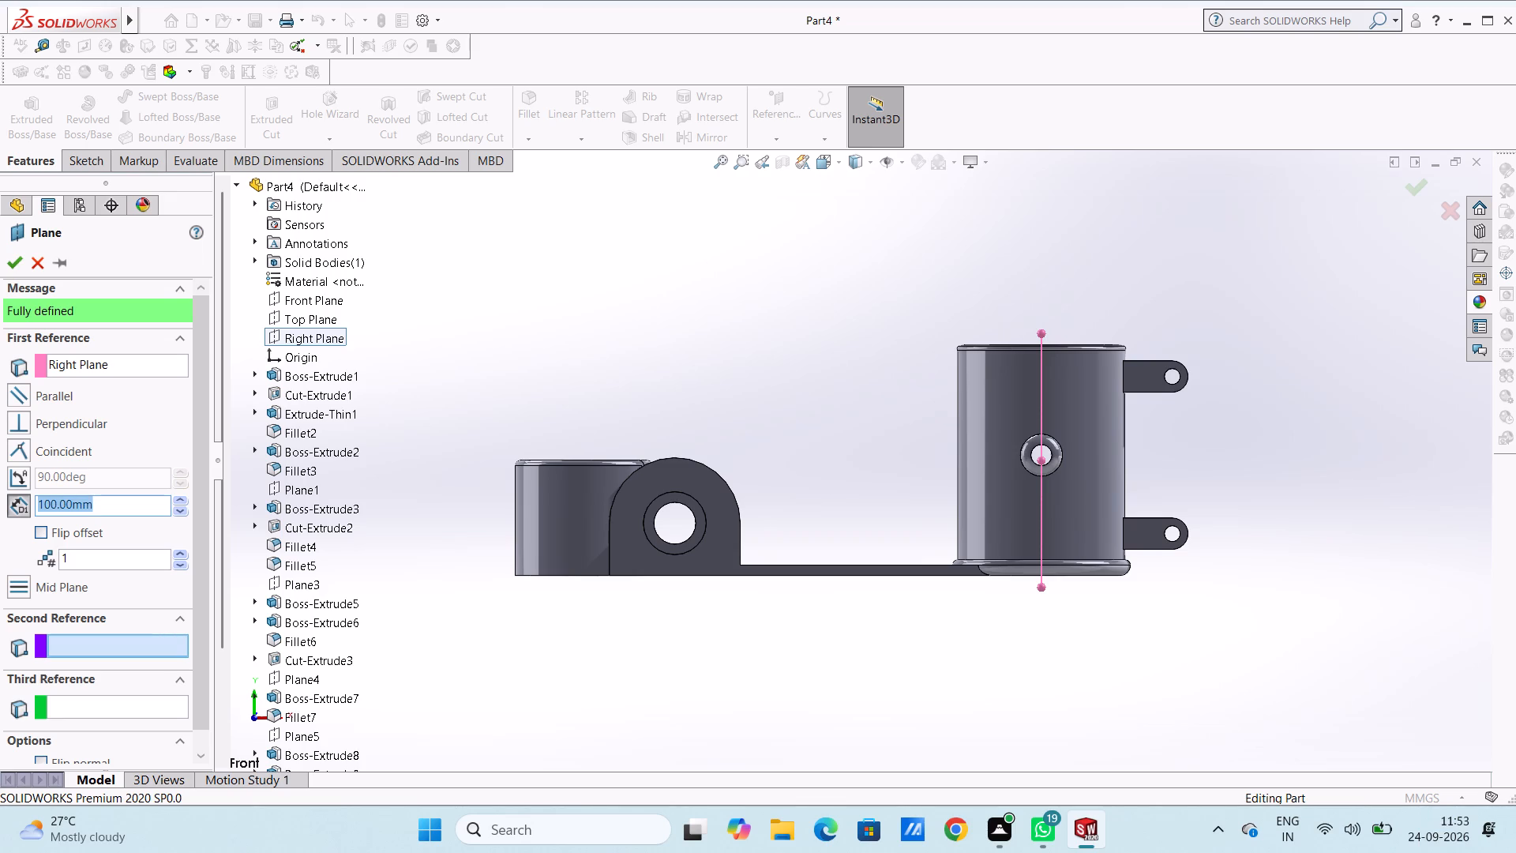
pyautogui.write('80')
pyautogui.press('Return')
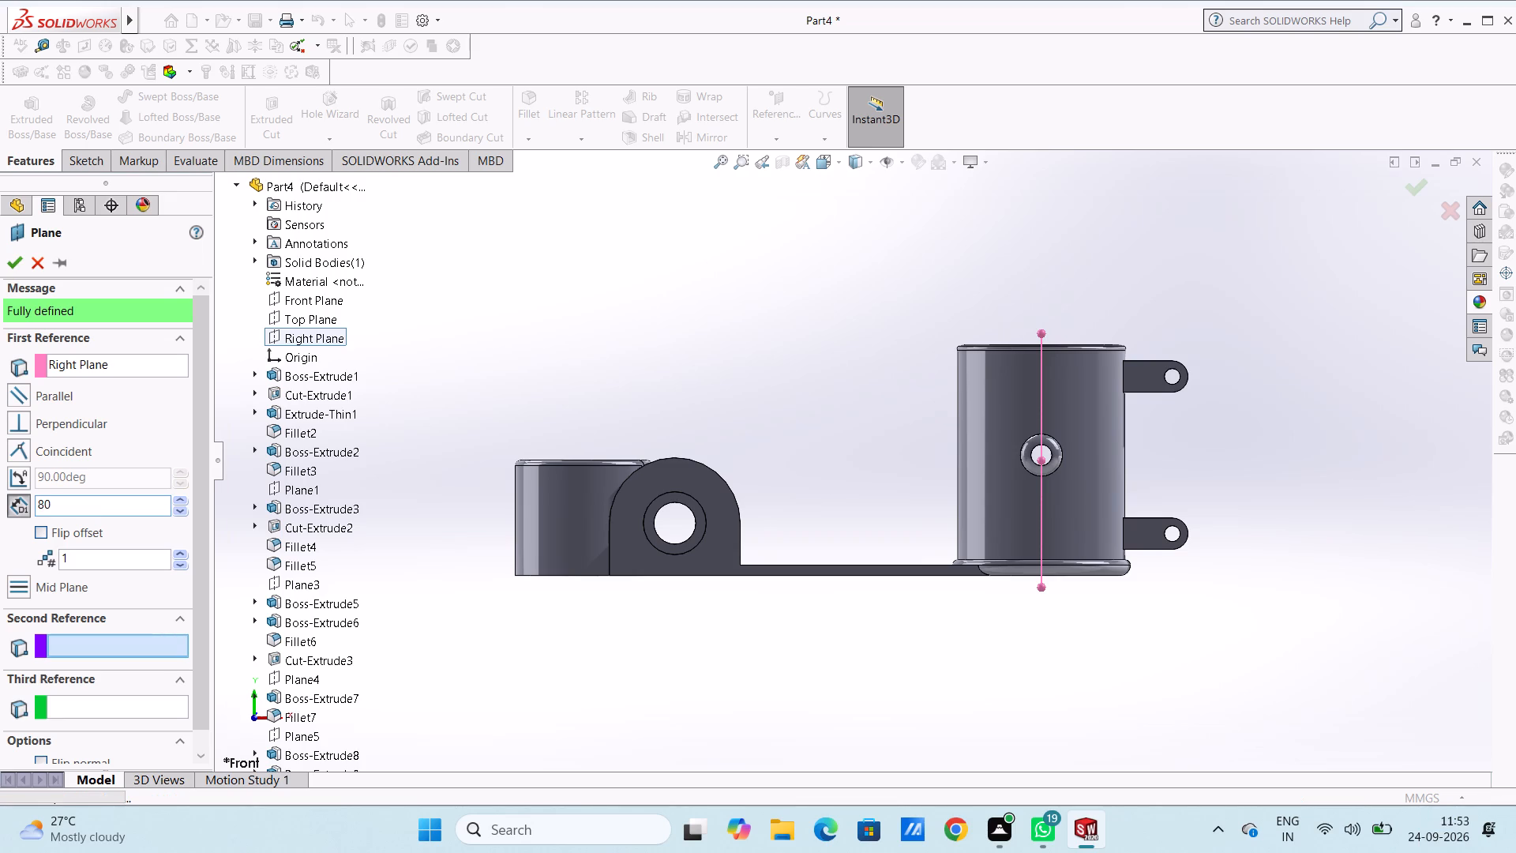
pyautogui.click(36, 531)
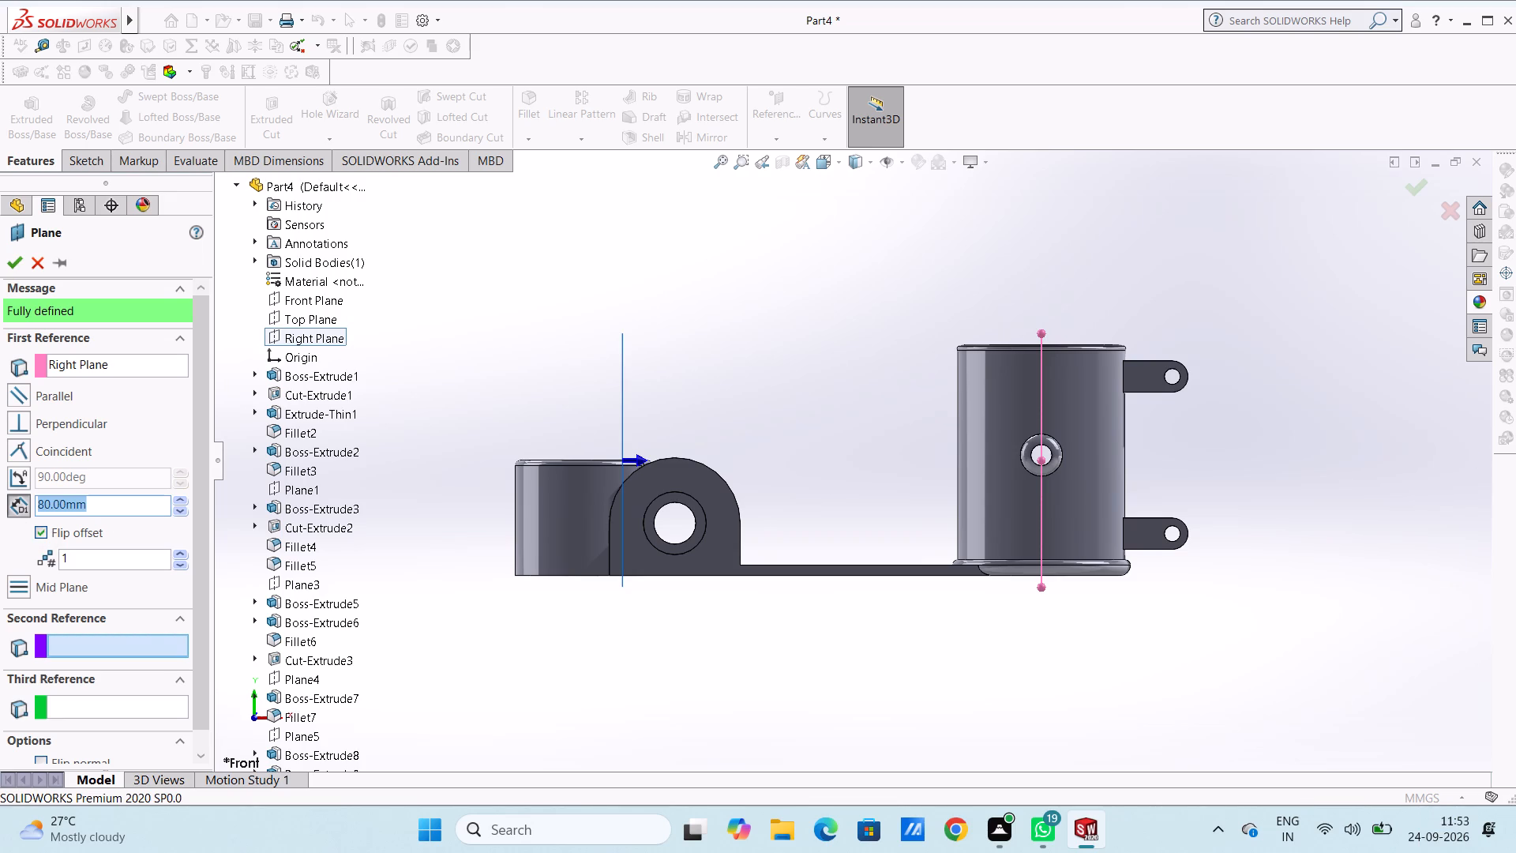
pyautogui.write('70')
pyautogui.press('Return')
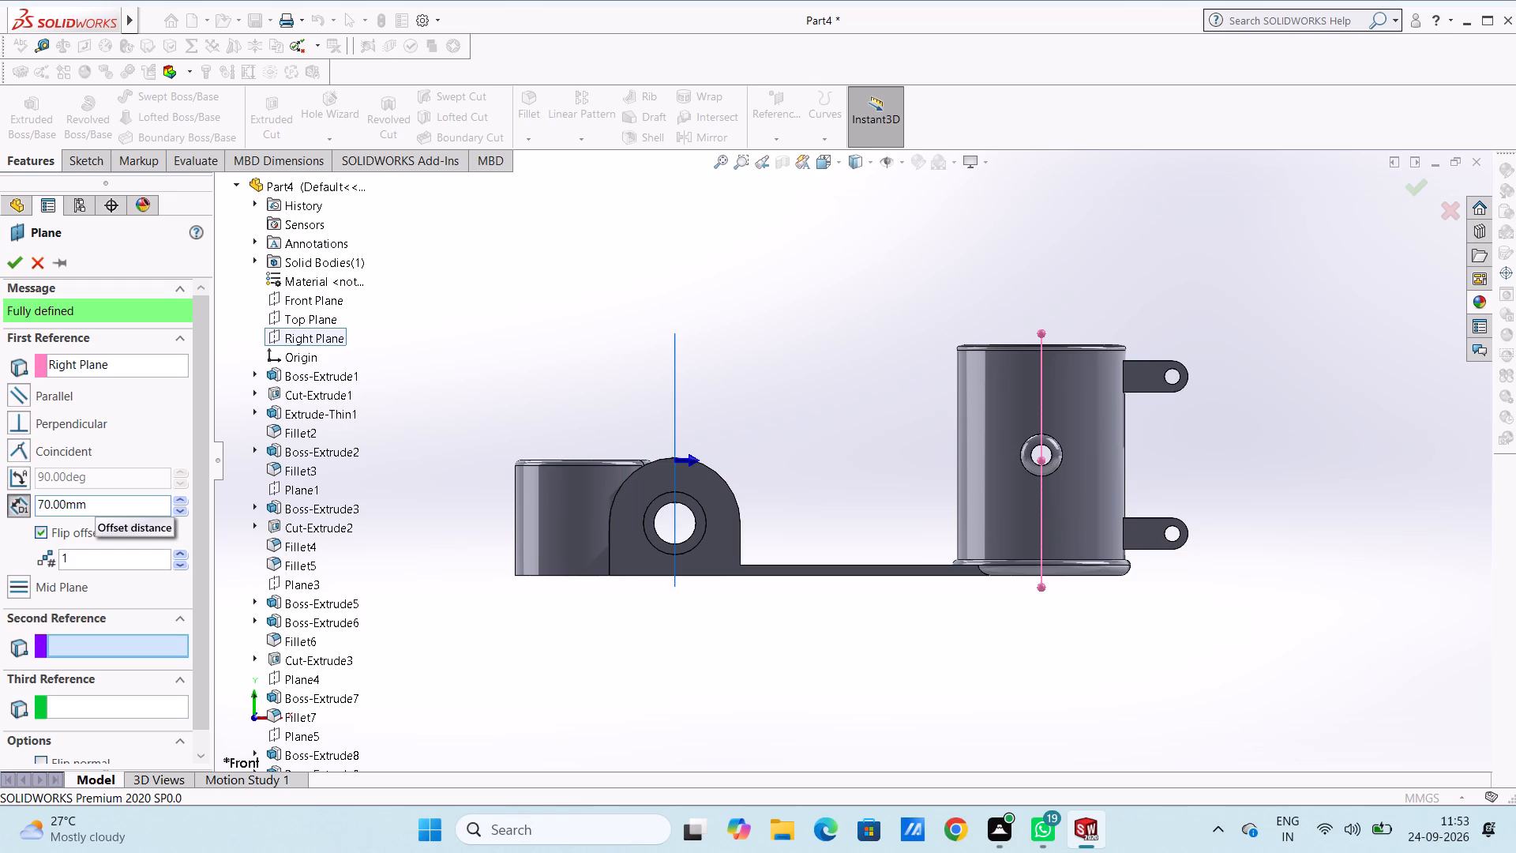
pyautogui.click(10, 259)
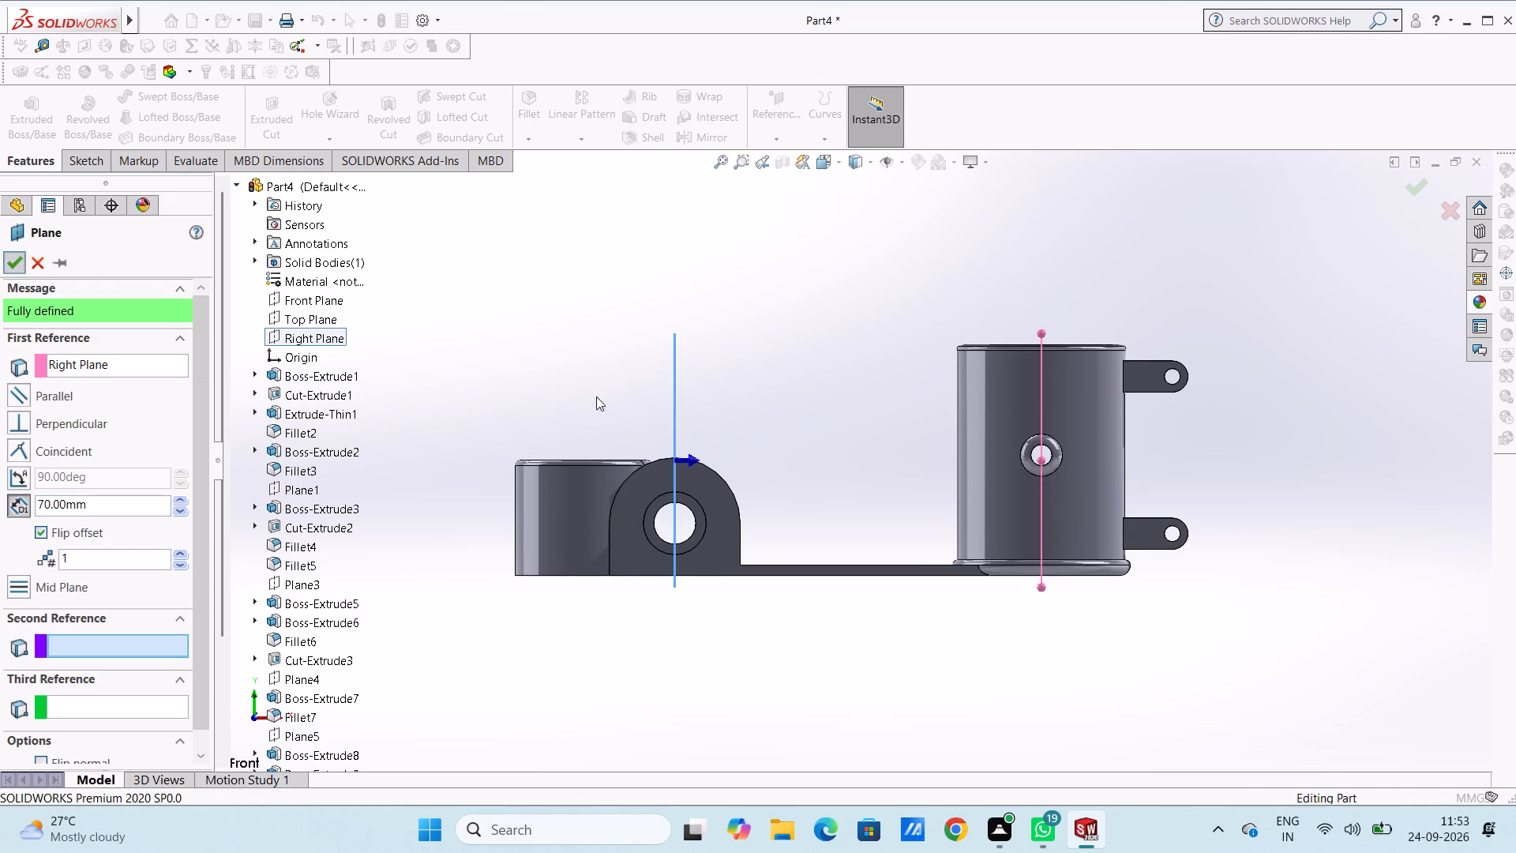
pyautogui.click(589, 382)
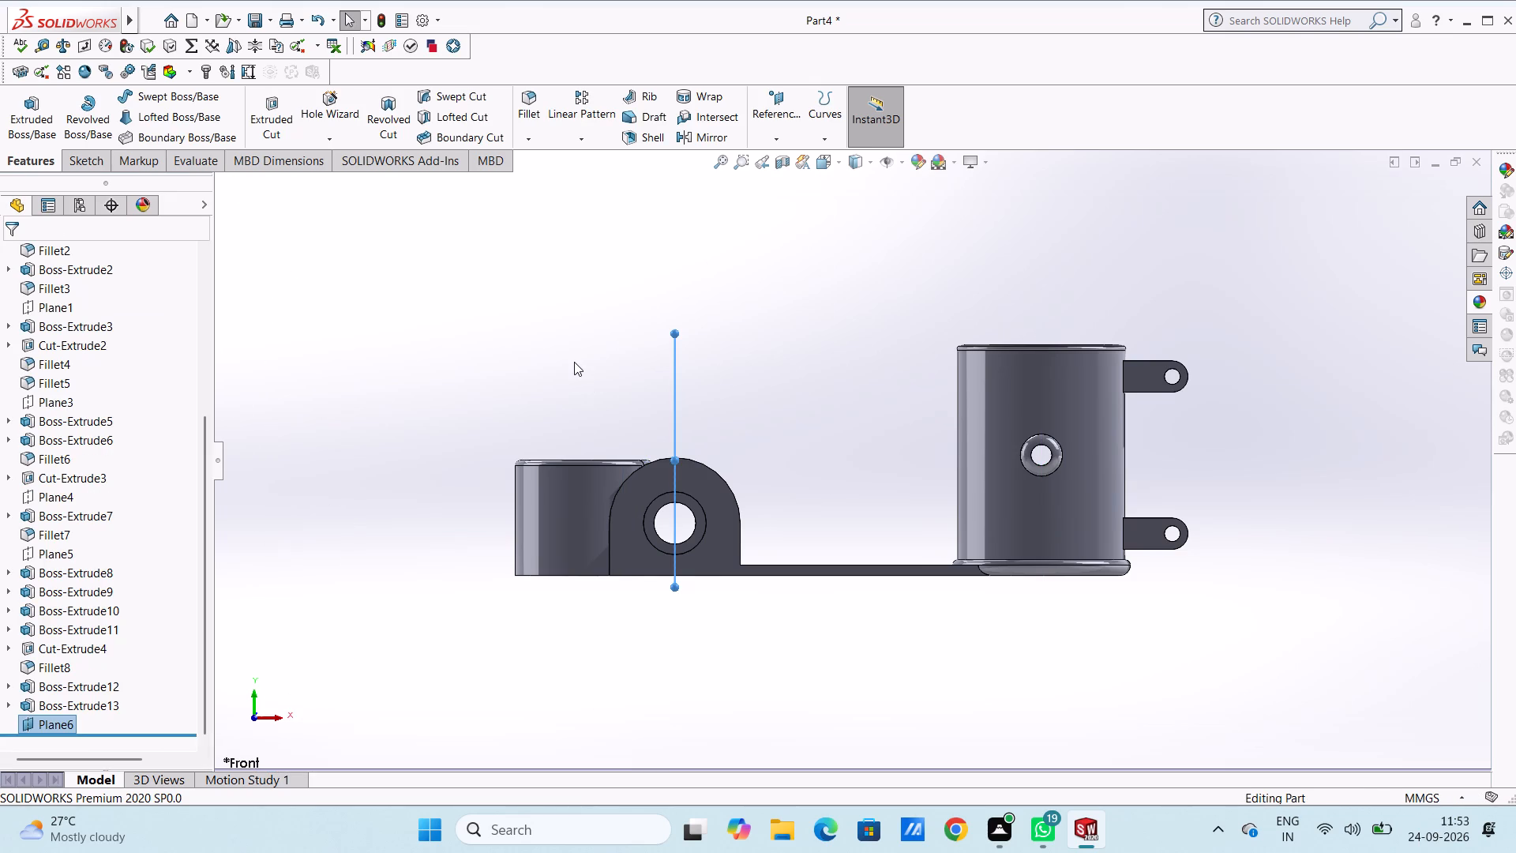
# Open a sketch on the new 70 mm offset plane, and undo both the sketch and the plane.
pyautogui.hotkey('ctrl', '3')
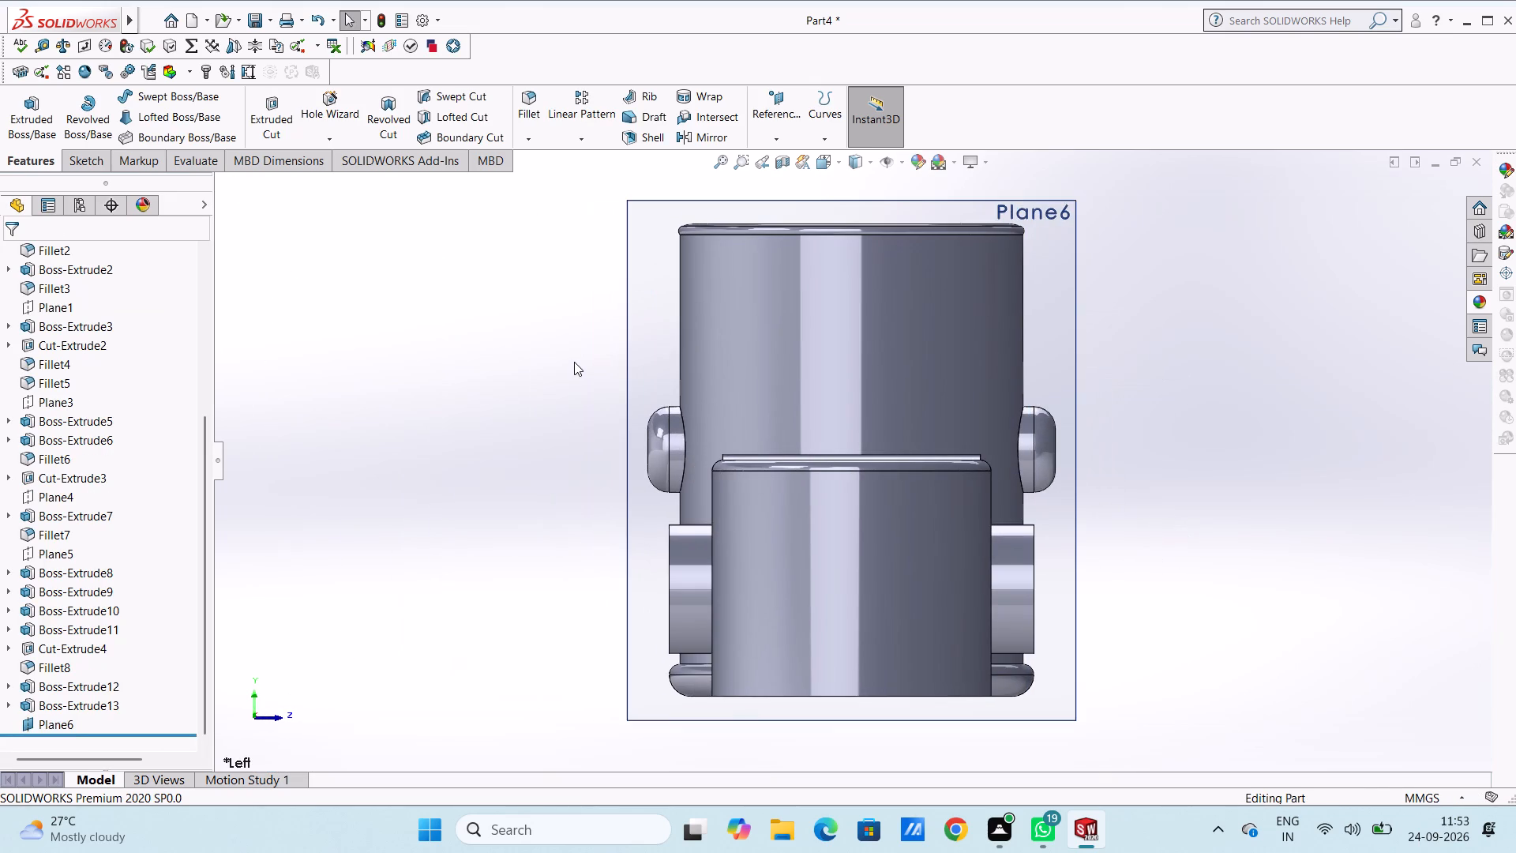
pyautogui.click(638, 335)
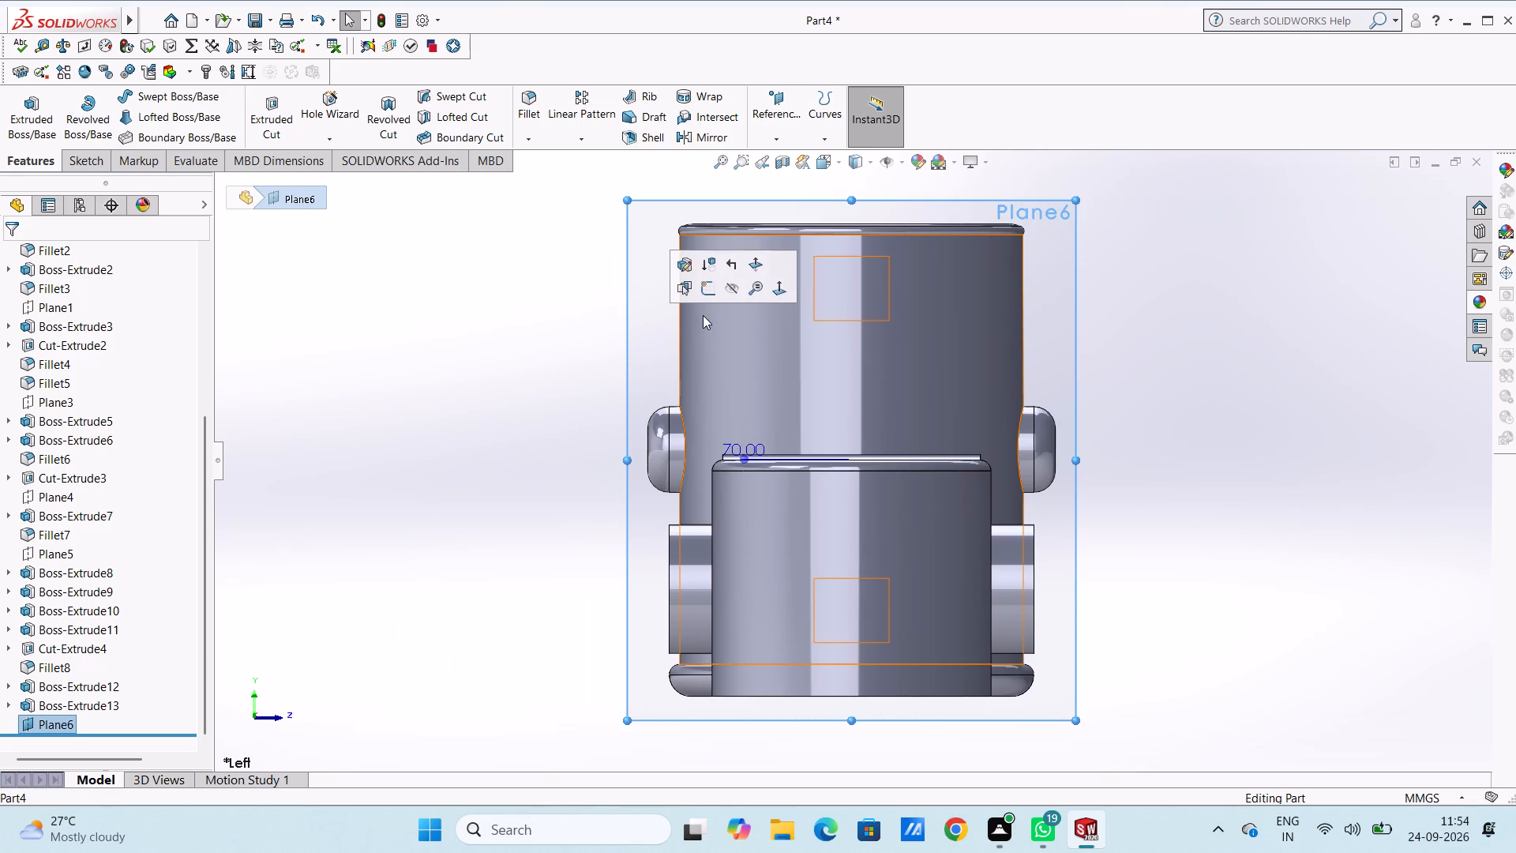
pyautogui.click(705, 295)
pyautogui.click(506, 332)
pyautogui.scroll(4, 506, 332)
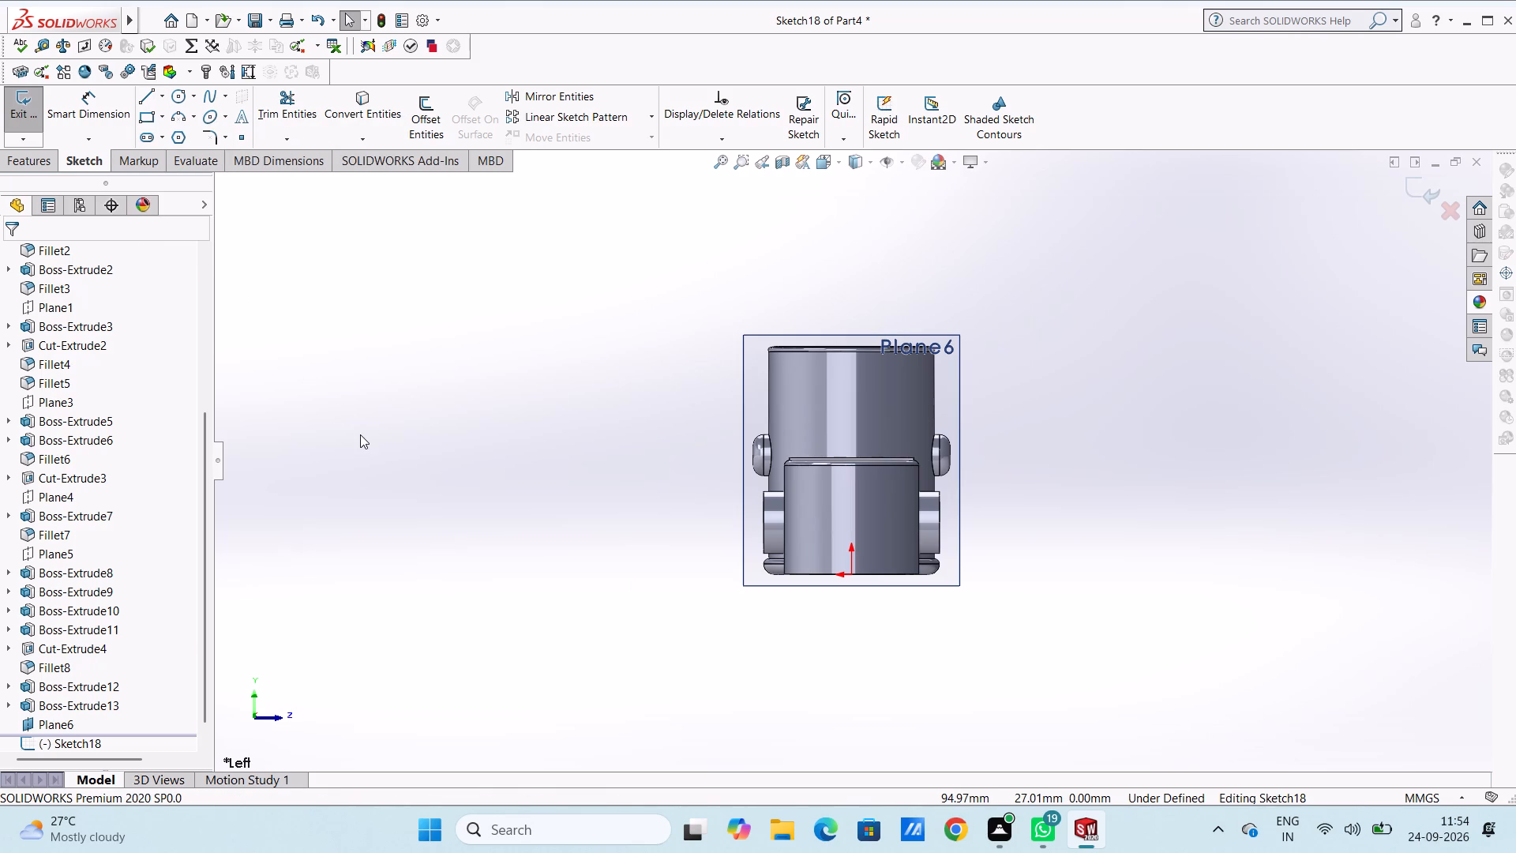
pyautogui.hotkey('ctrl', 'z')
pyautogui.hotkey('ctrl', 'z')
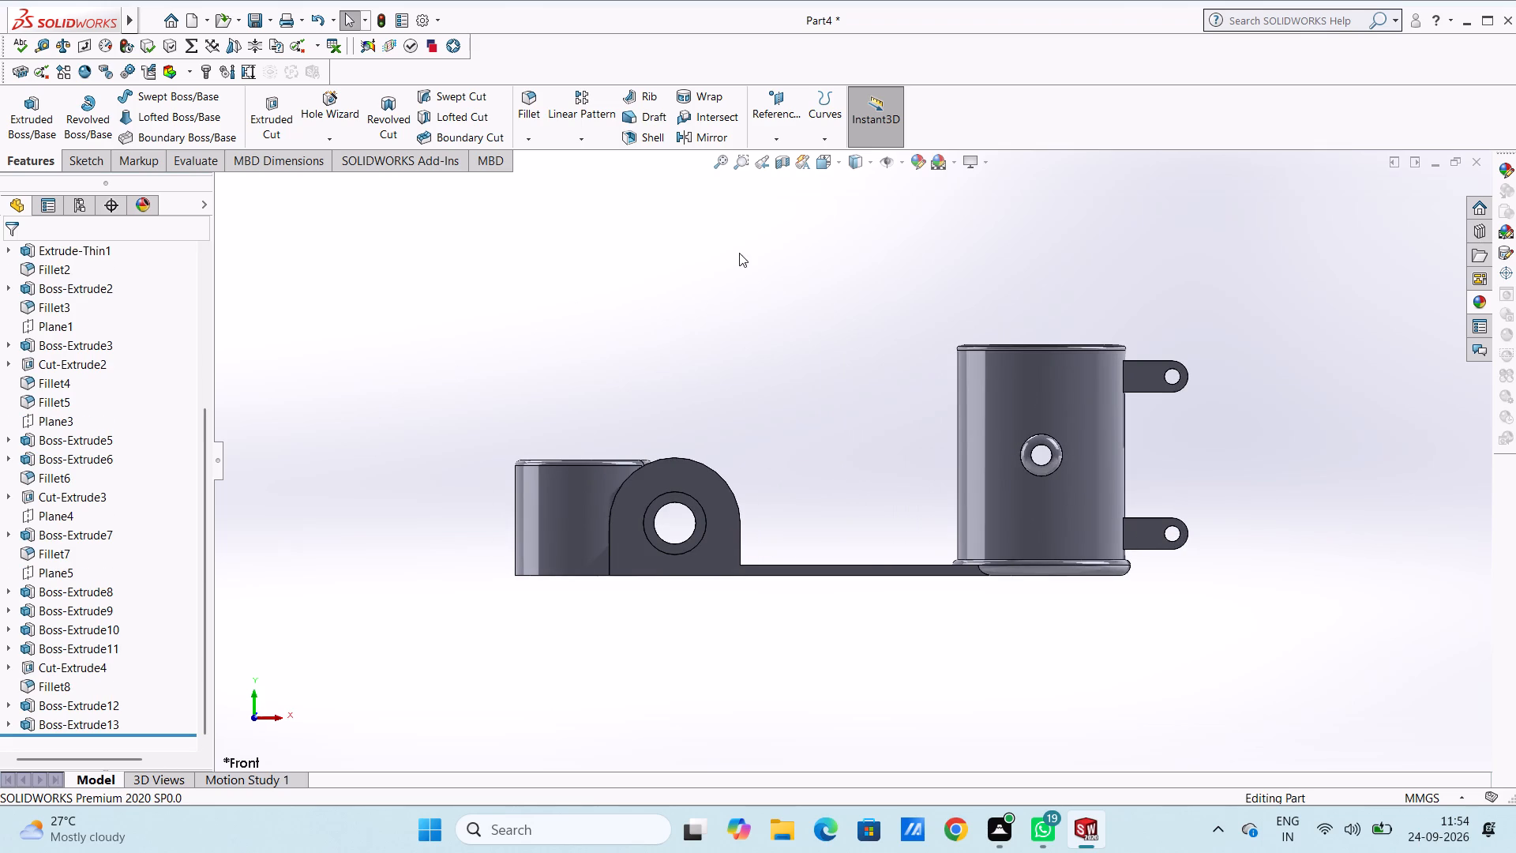
# Create a reference plane offset 20 mm above the Top Plane.
pyautogui.click(781, 103)
pyautogui.click(781, 163)
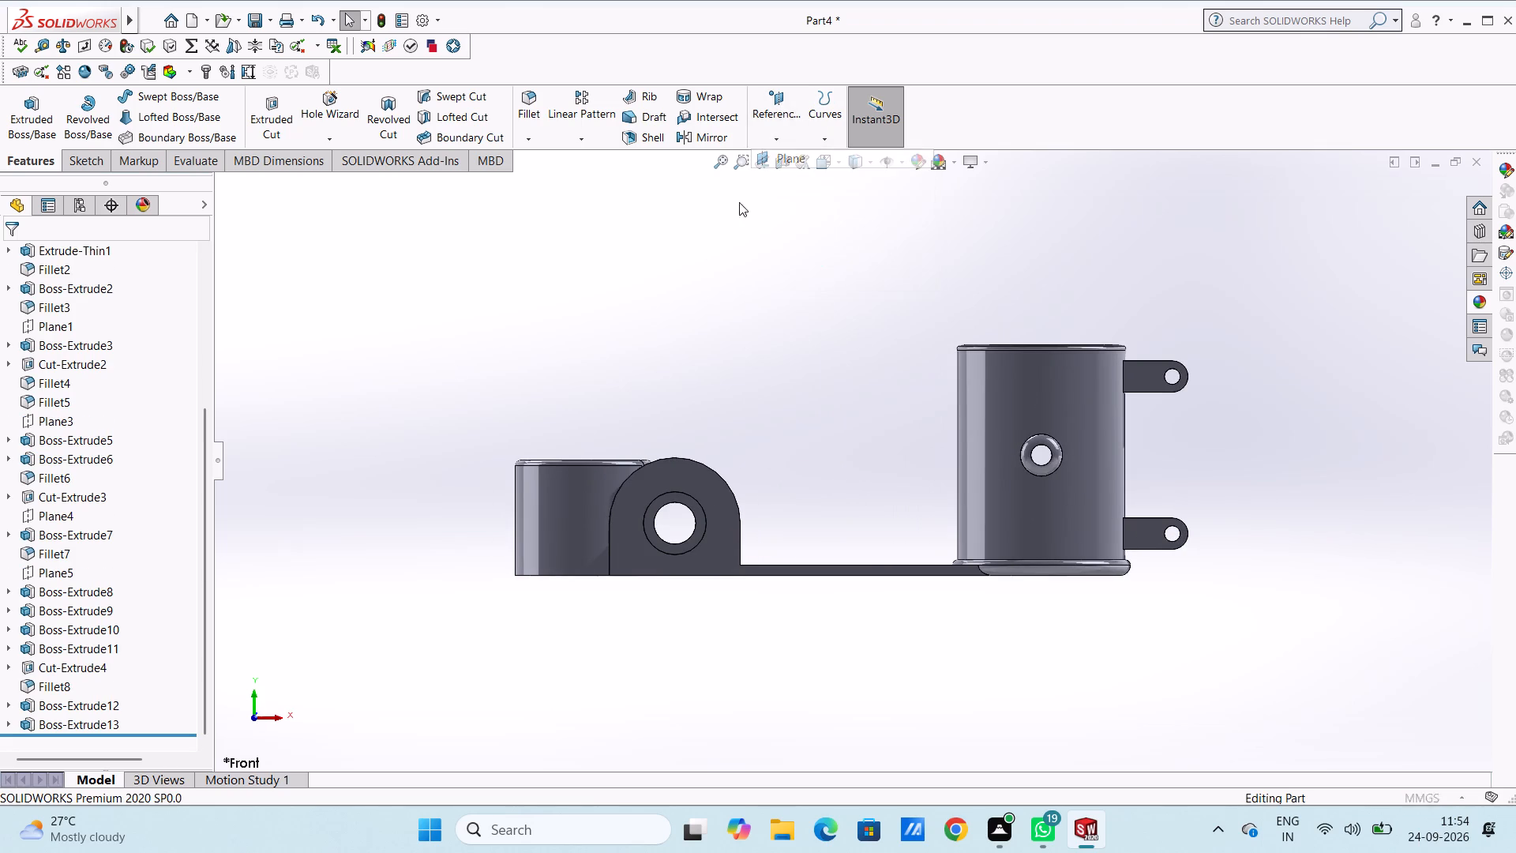
pyautogui.click(310, 186)
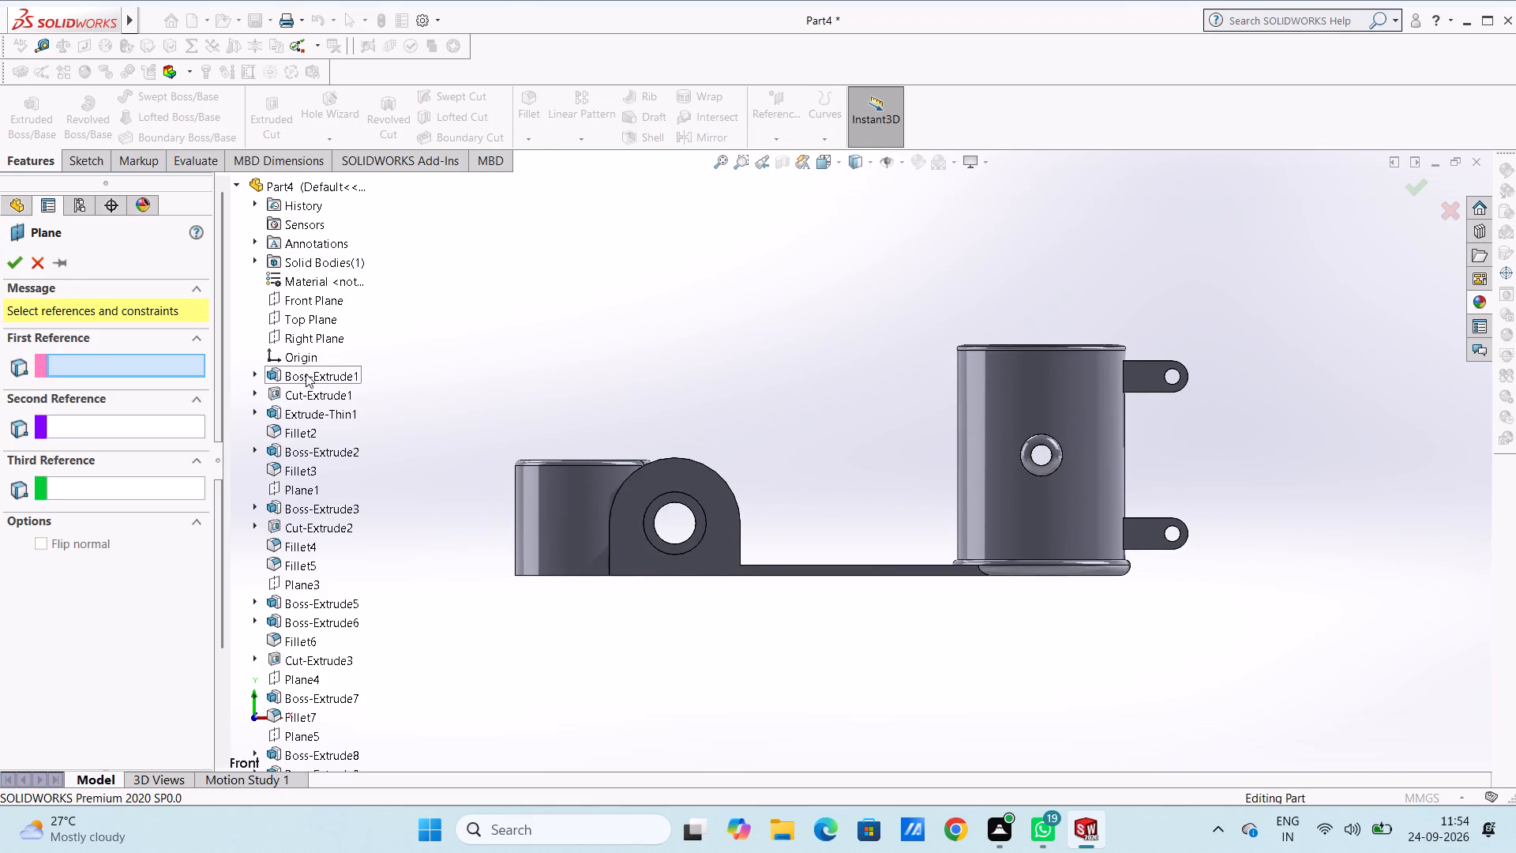
pyautogui.click(311, 316)
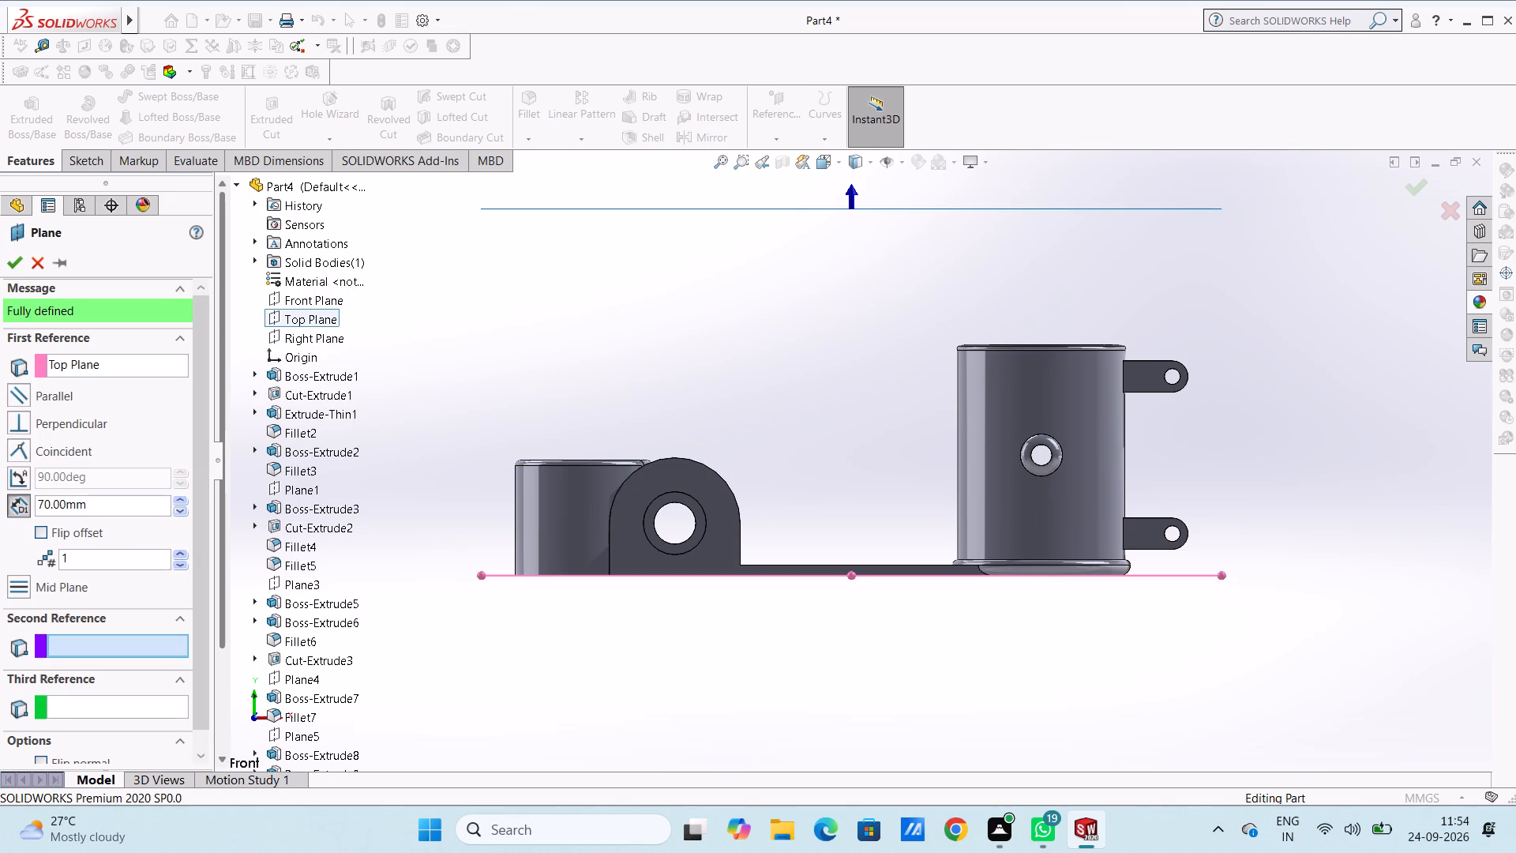
pyautogui.doubleClick(114, 502)
pyautogui.write('10')
pyautogui.press('Return')
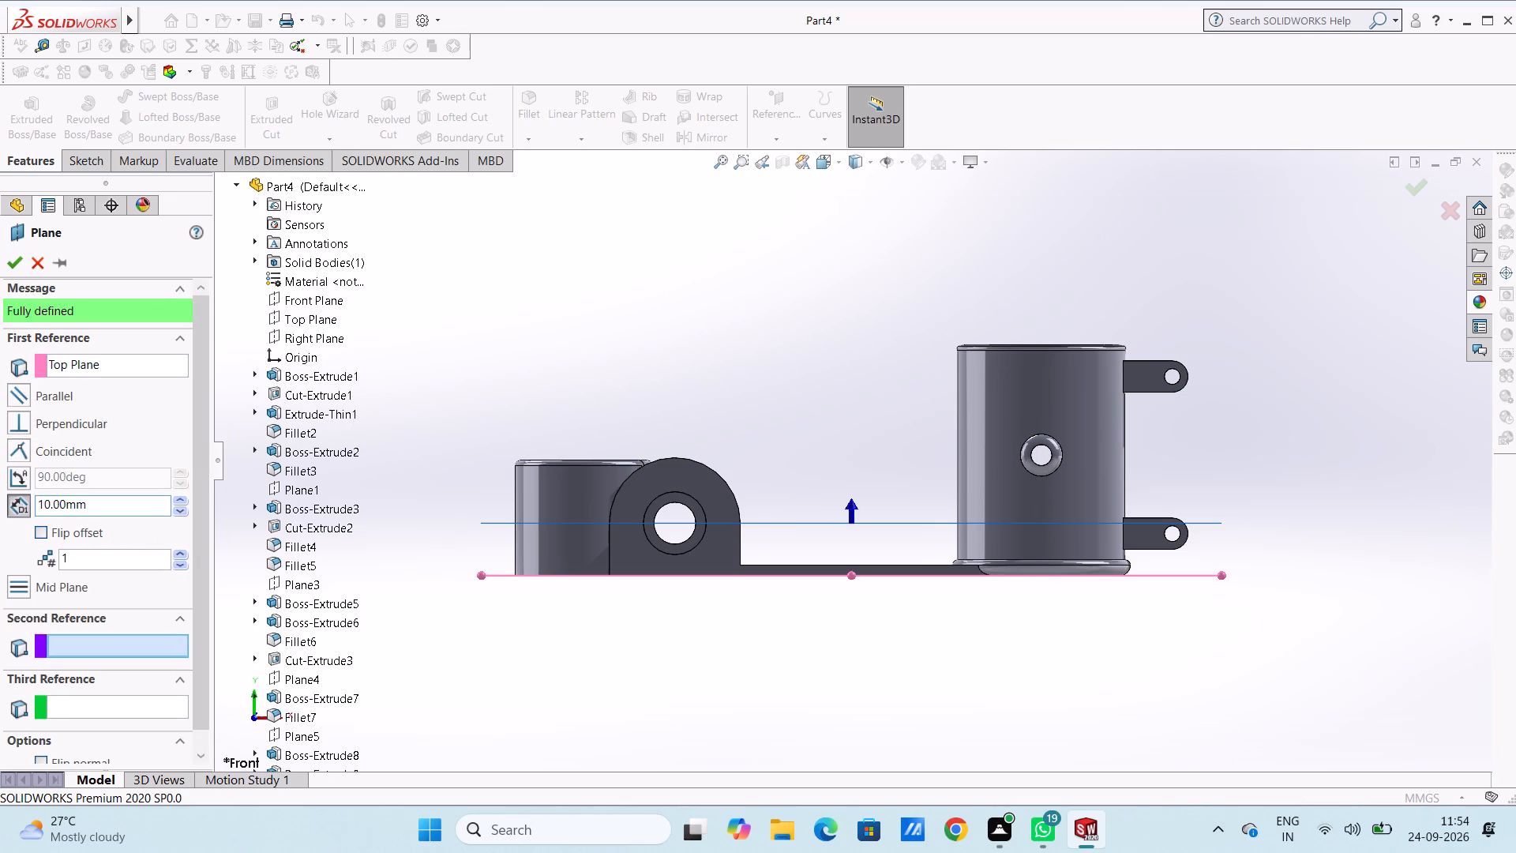
pyautogui.doubleClick(124, 511)
pyautogui.write('20')
pyautogui.press('Return')
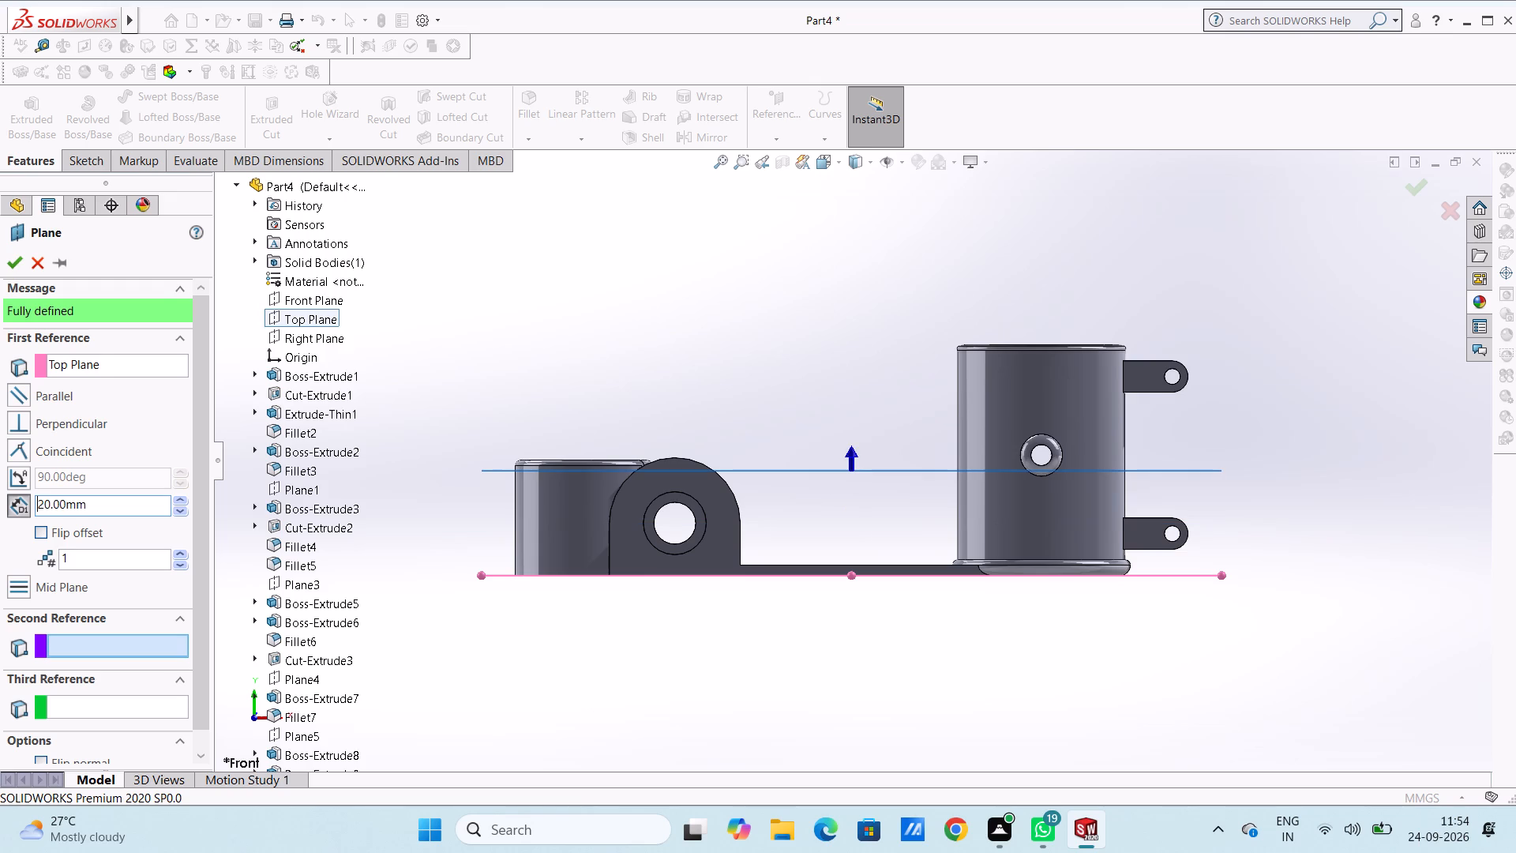
pyautogui.click(14, 264)
pyautogui.click(534, 302)
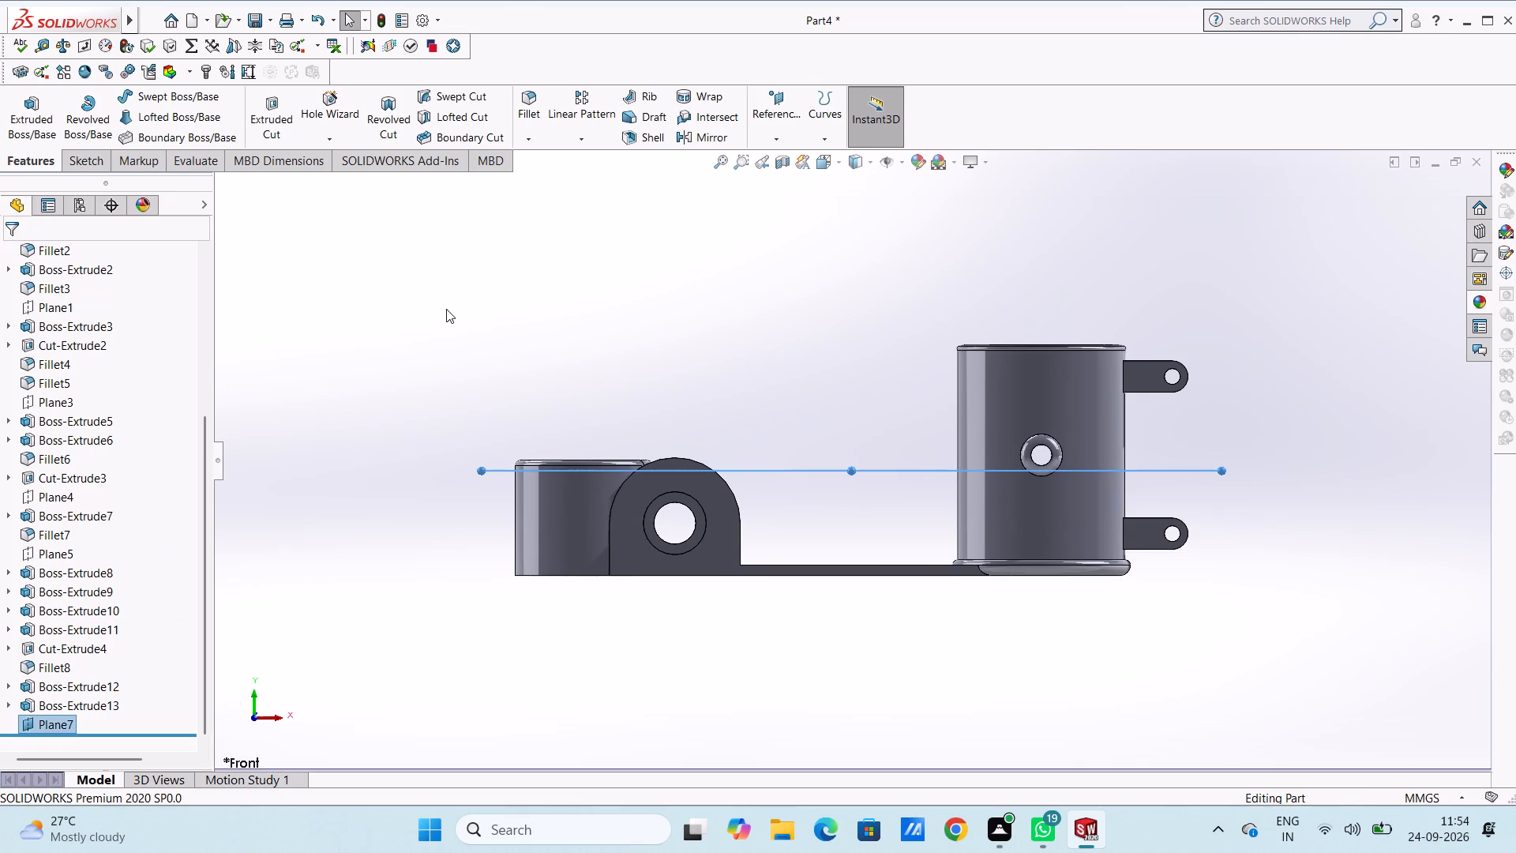
# Open a sketch on the new 20 mm offset plane and draw a 16 mm vertical midpoint line centred over the arched block.
pyautogui.hotkey('ctrl', '5')
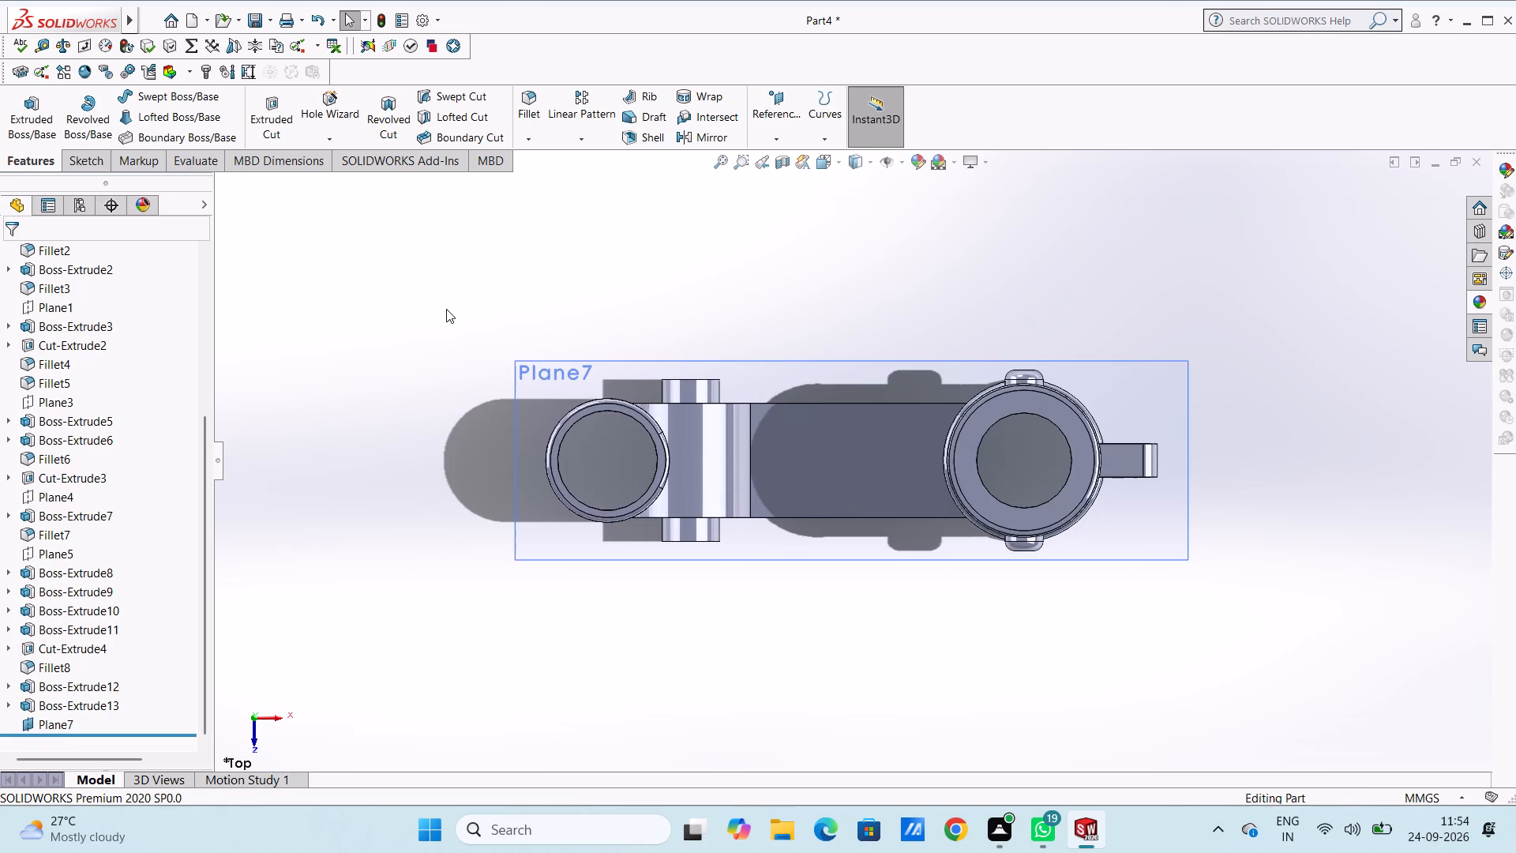
pyautogui.click(527, 419)
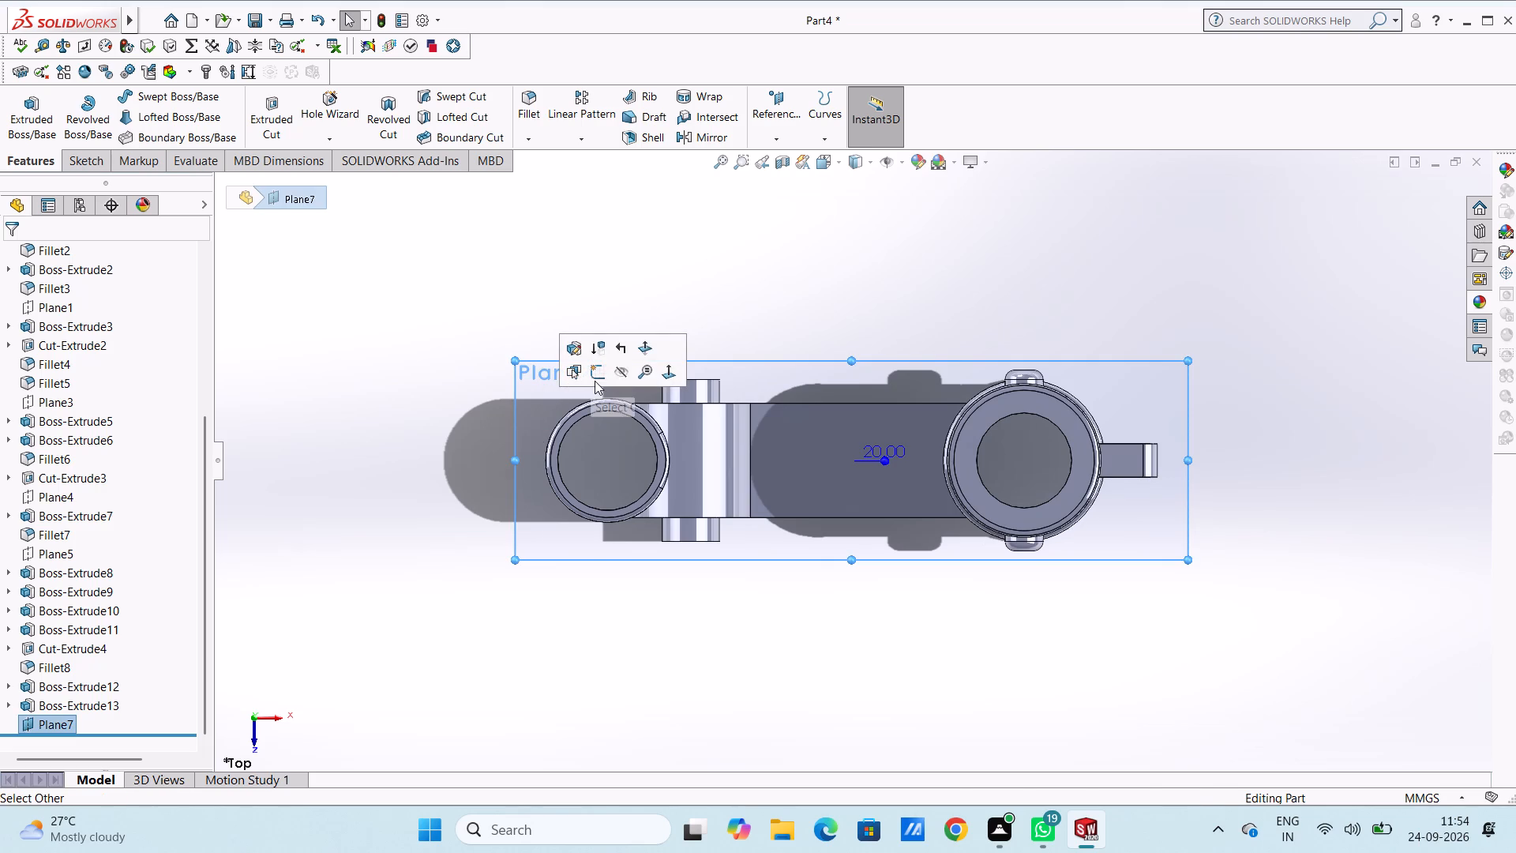
pyautogui.click(595, 379)
pyautogui.click(585, 314)
pyautogui.scroll(-1, 786, 354)
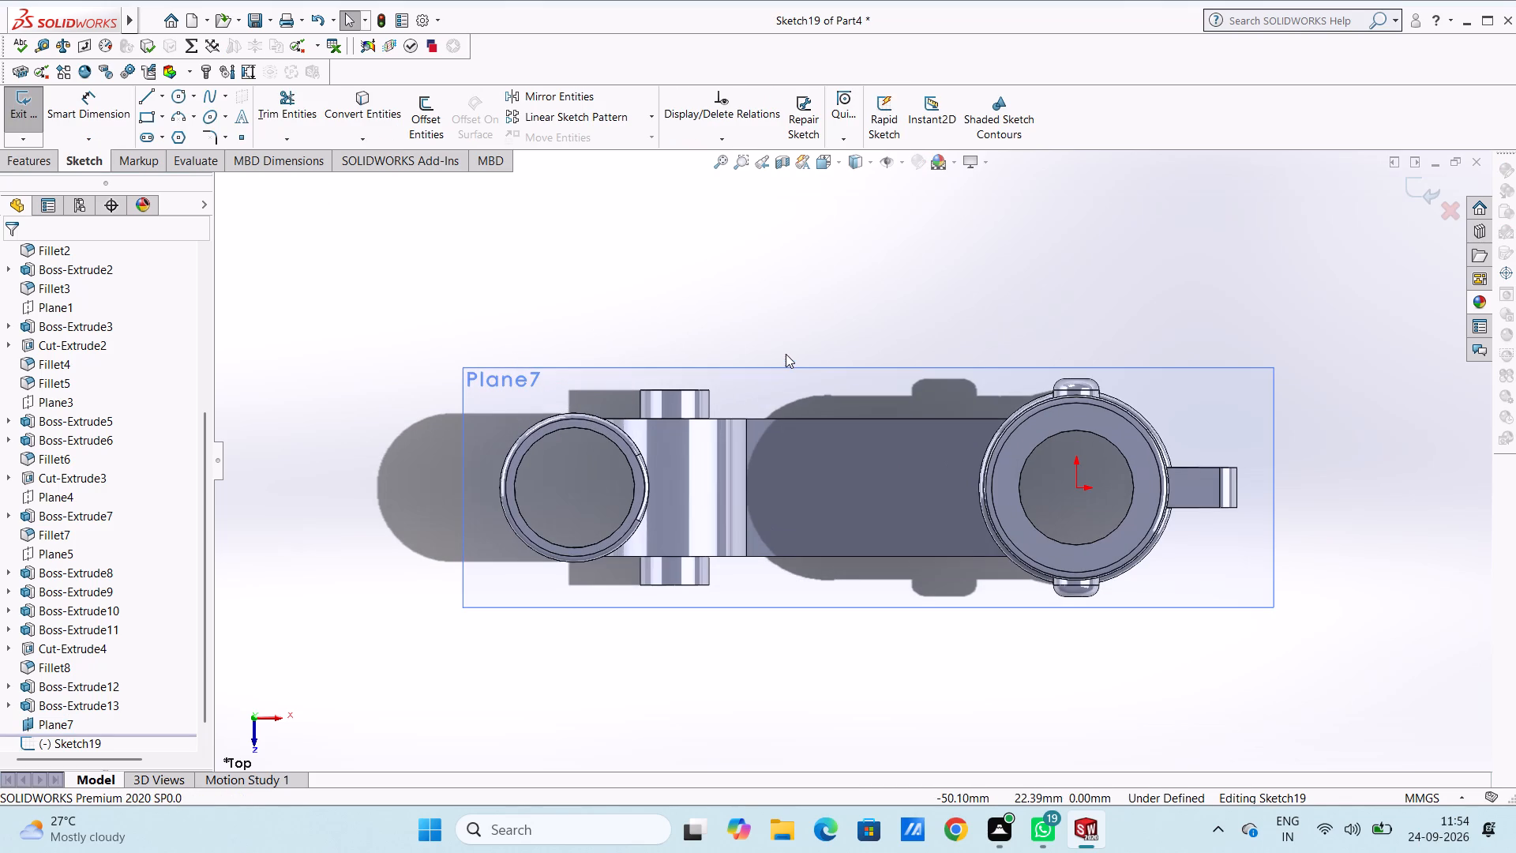
pyautogui.click(164, 93)
pyautogui.click(171, 152)
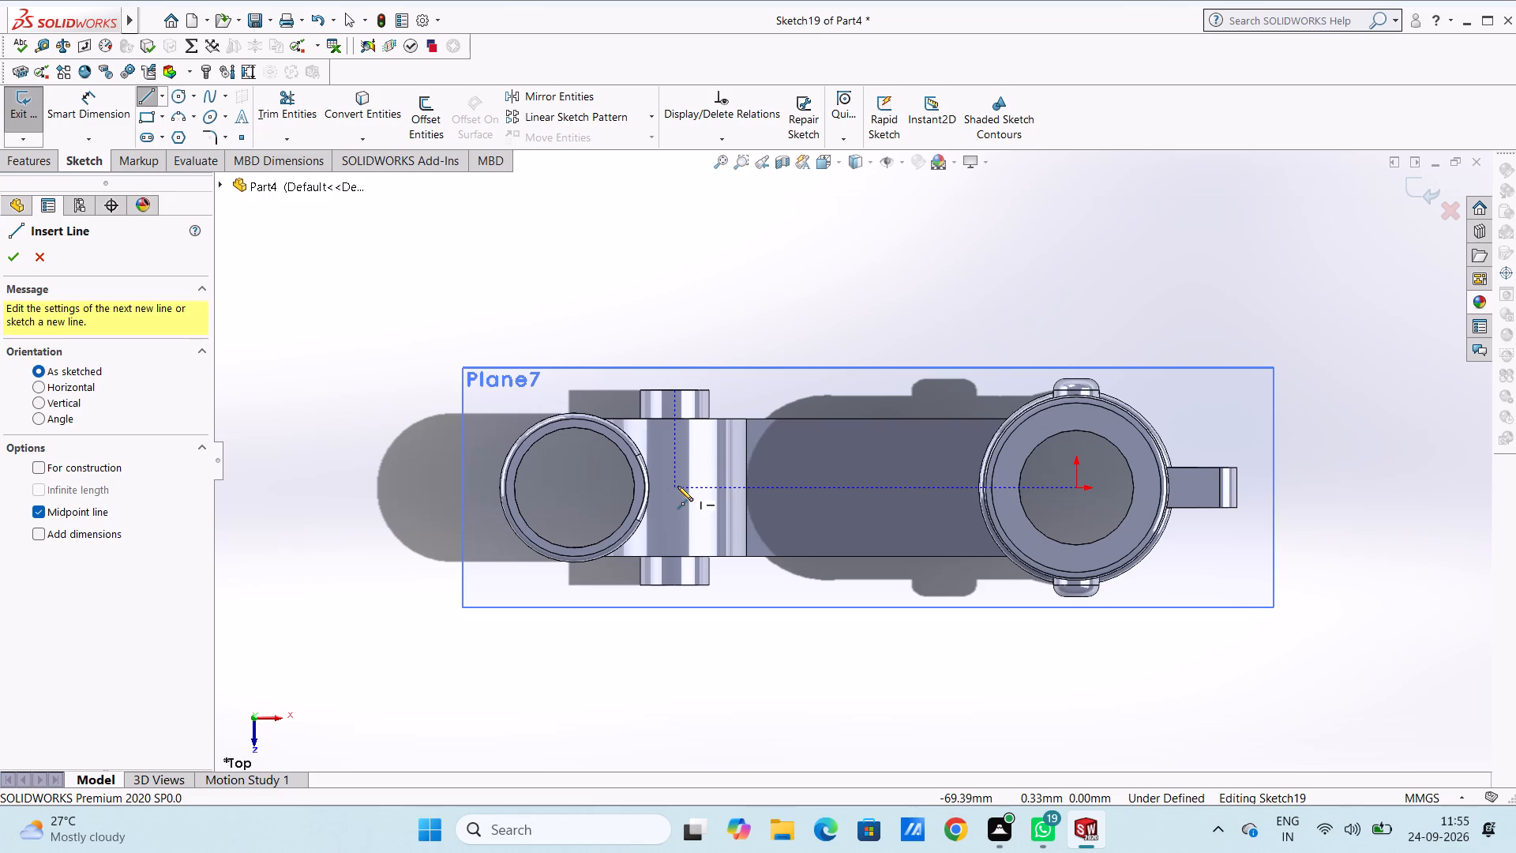
pyautogui.click(677, 486)
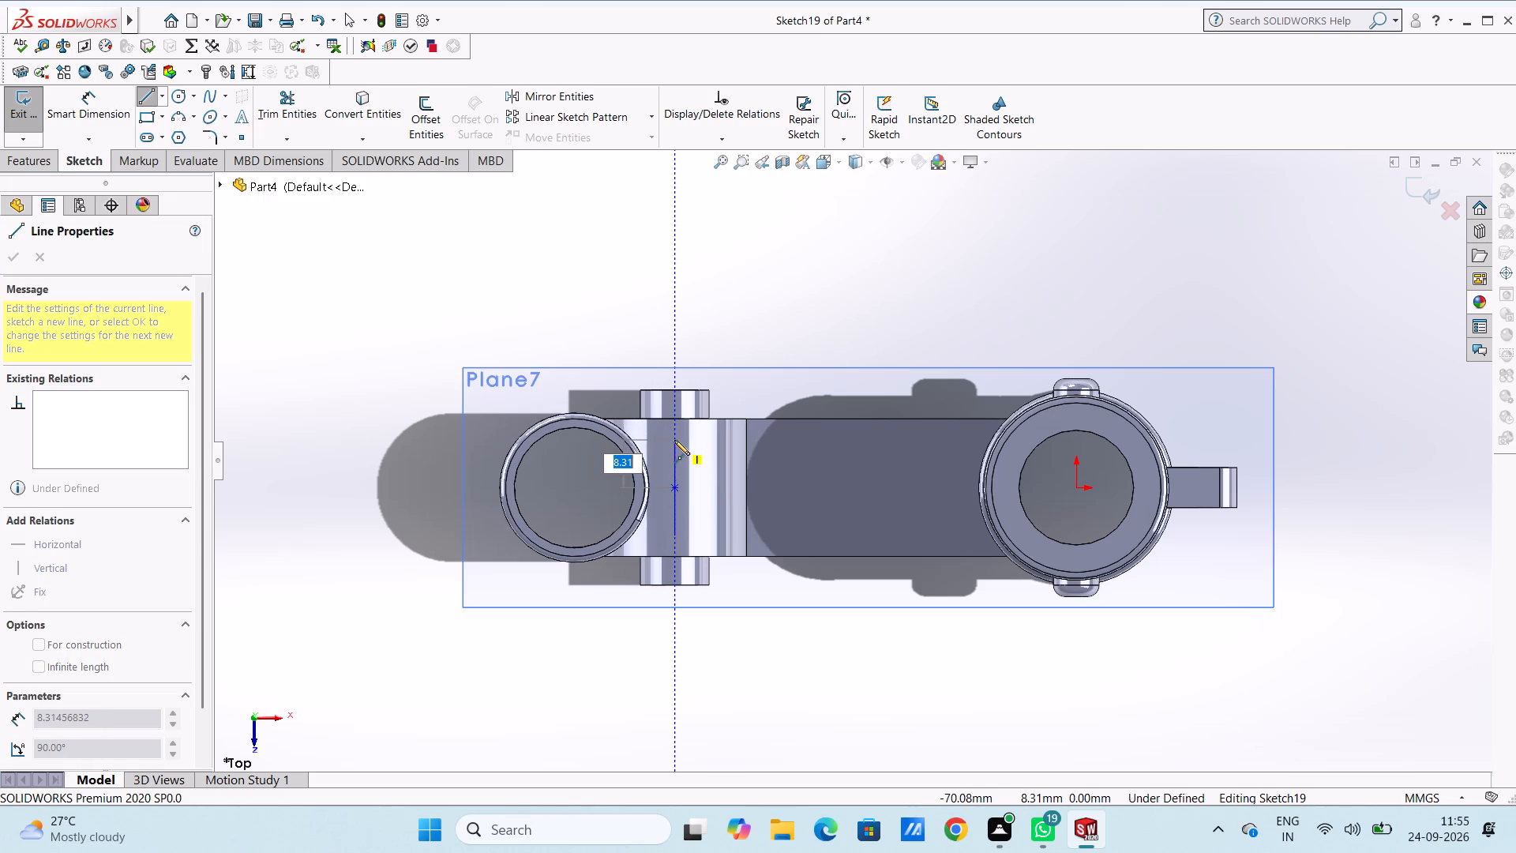
pyautogui.press('8')
pyautogui.press('Return')
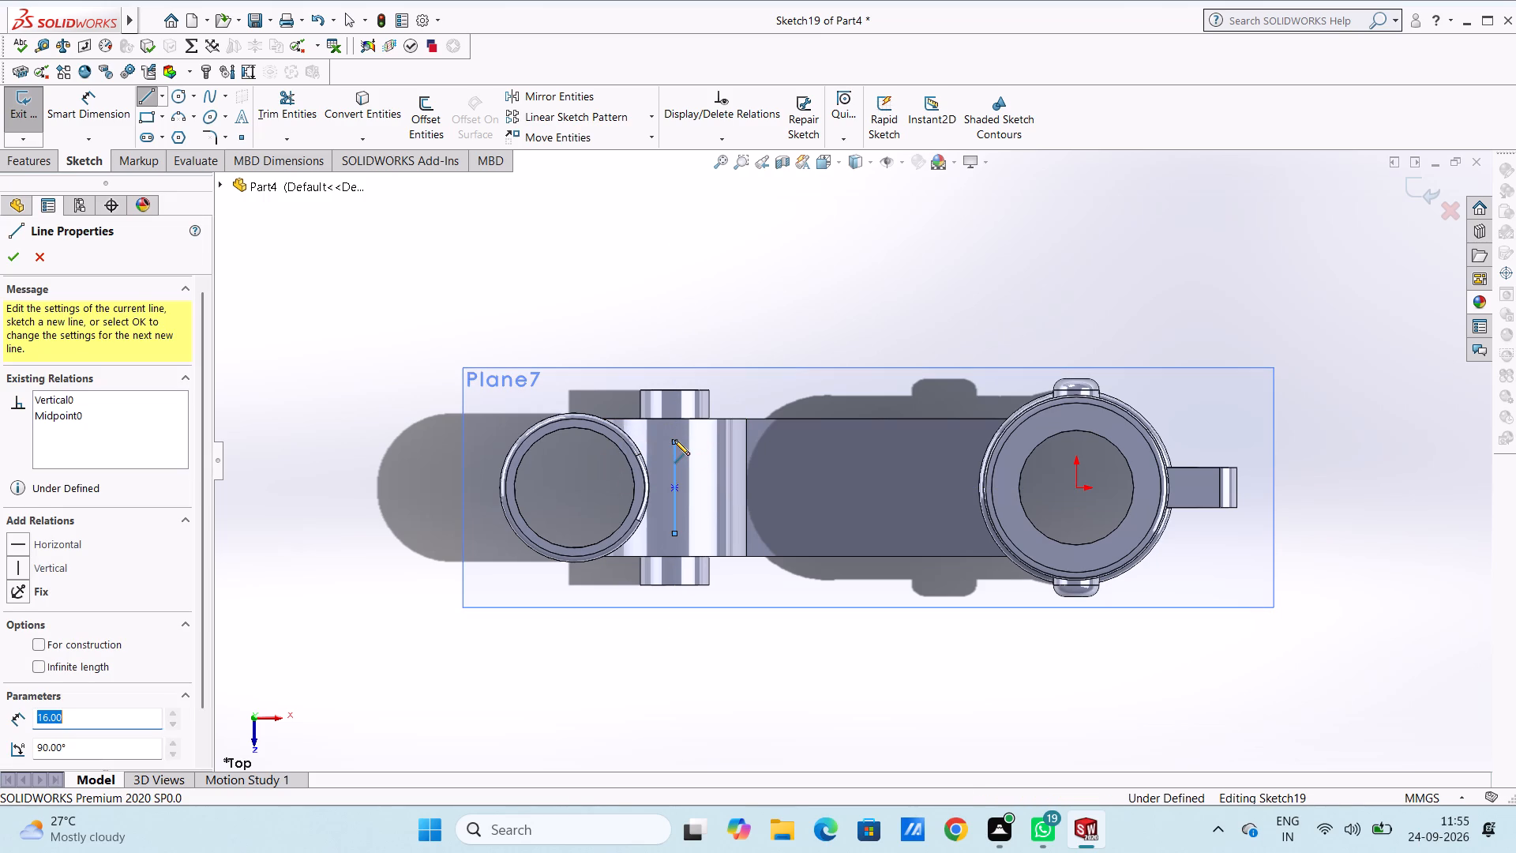
pyautogui.press('Escape')
pyautogui.press('Escape')
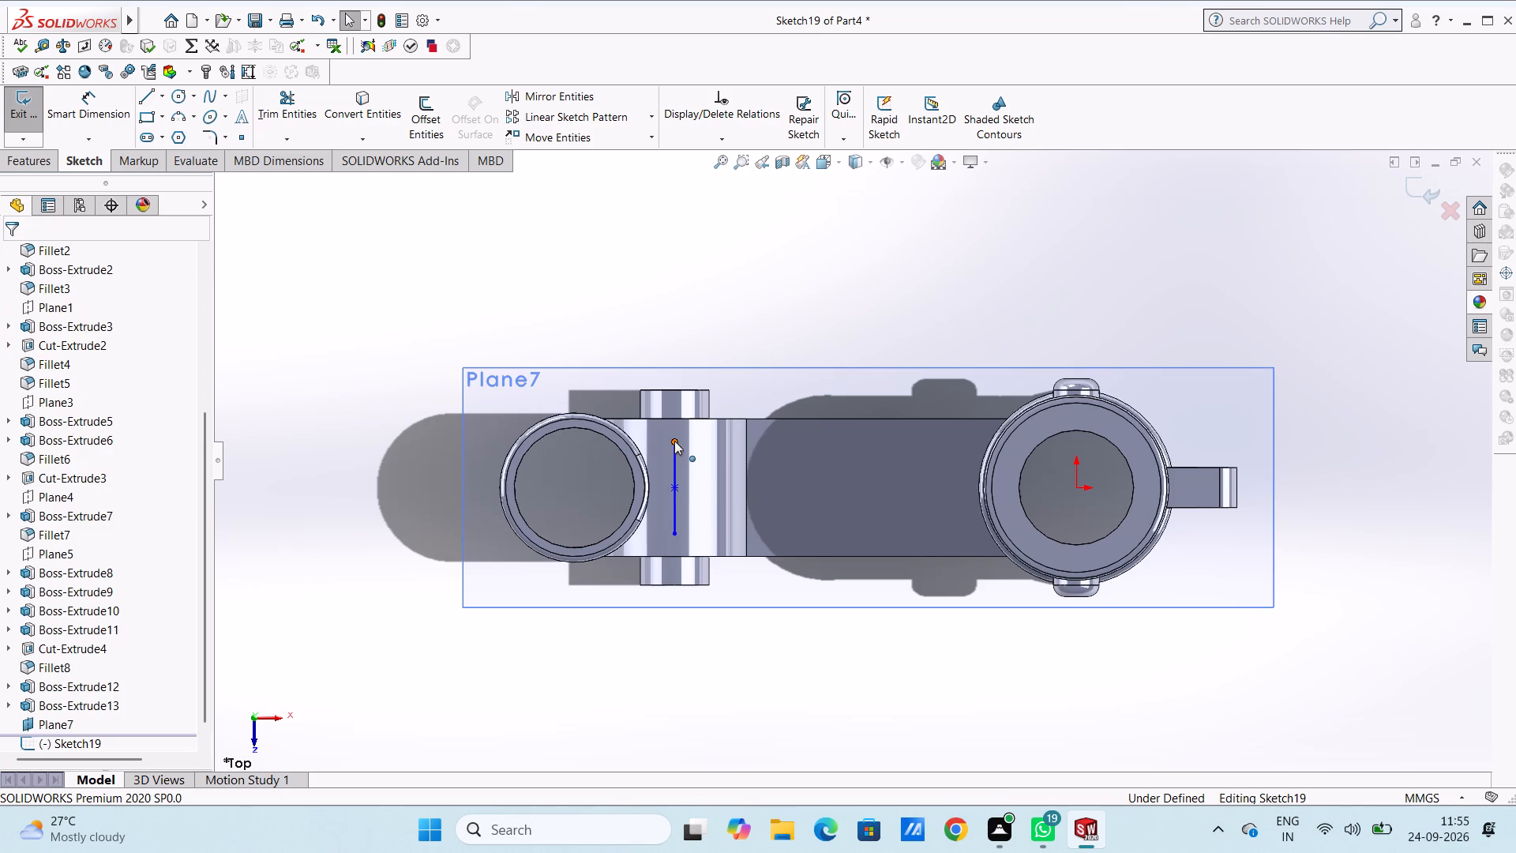
# Dimension the vertical line at 70 mm from the origin and its upper end at 8 mm from its midpoint.
pyautogui.click(118, 110)
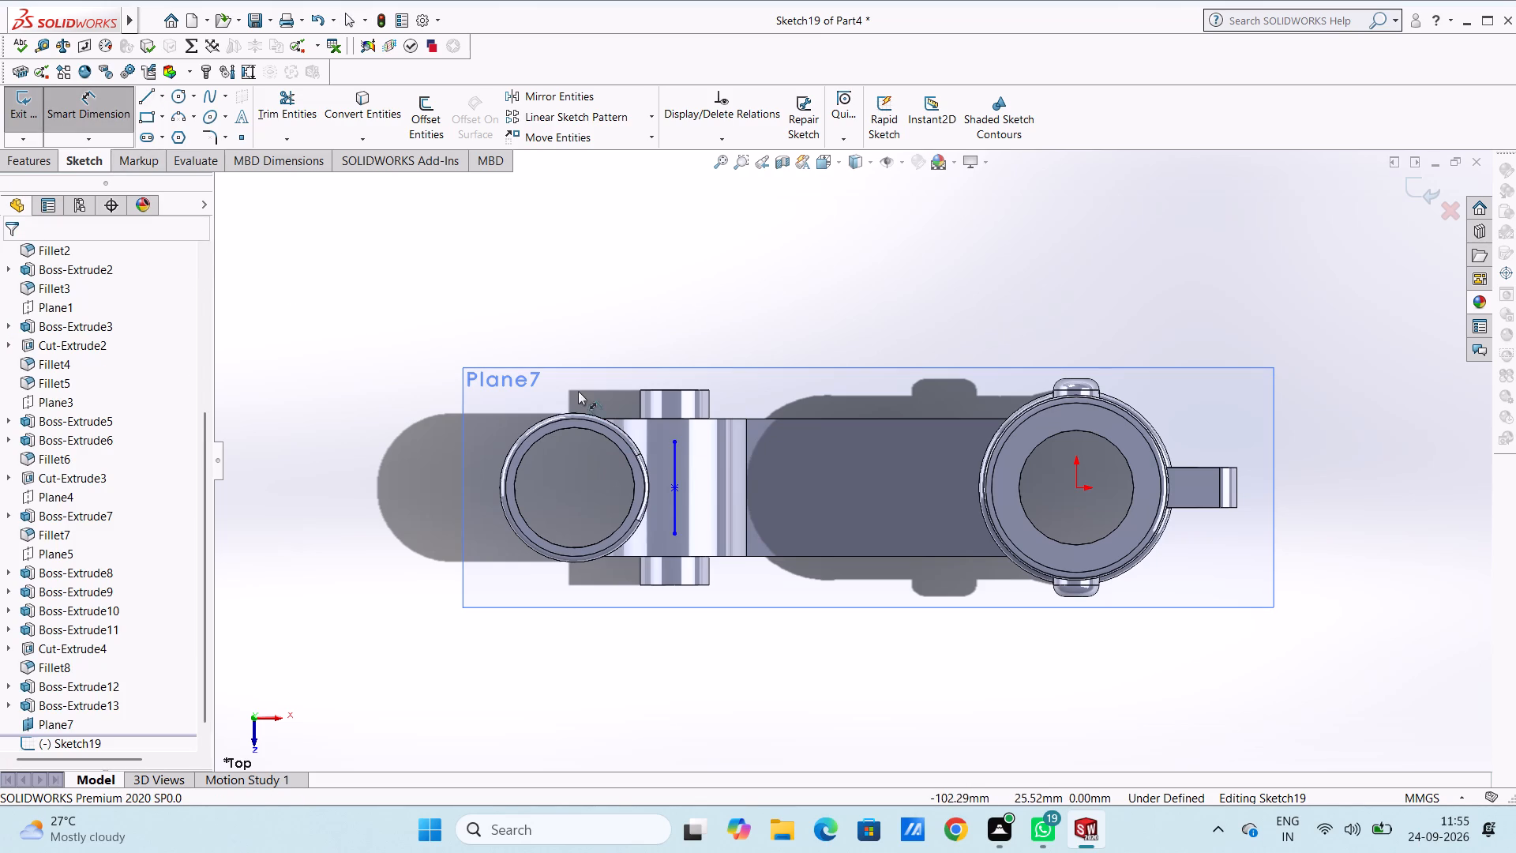
pyautogui.click(672, 467)
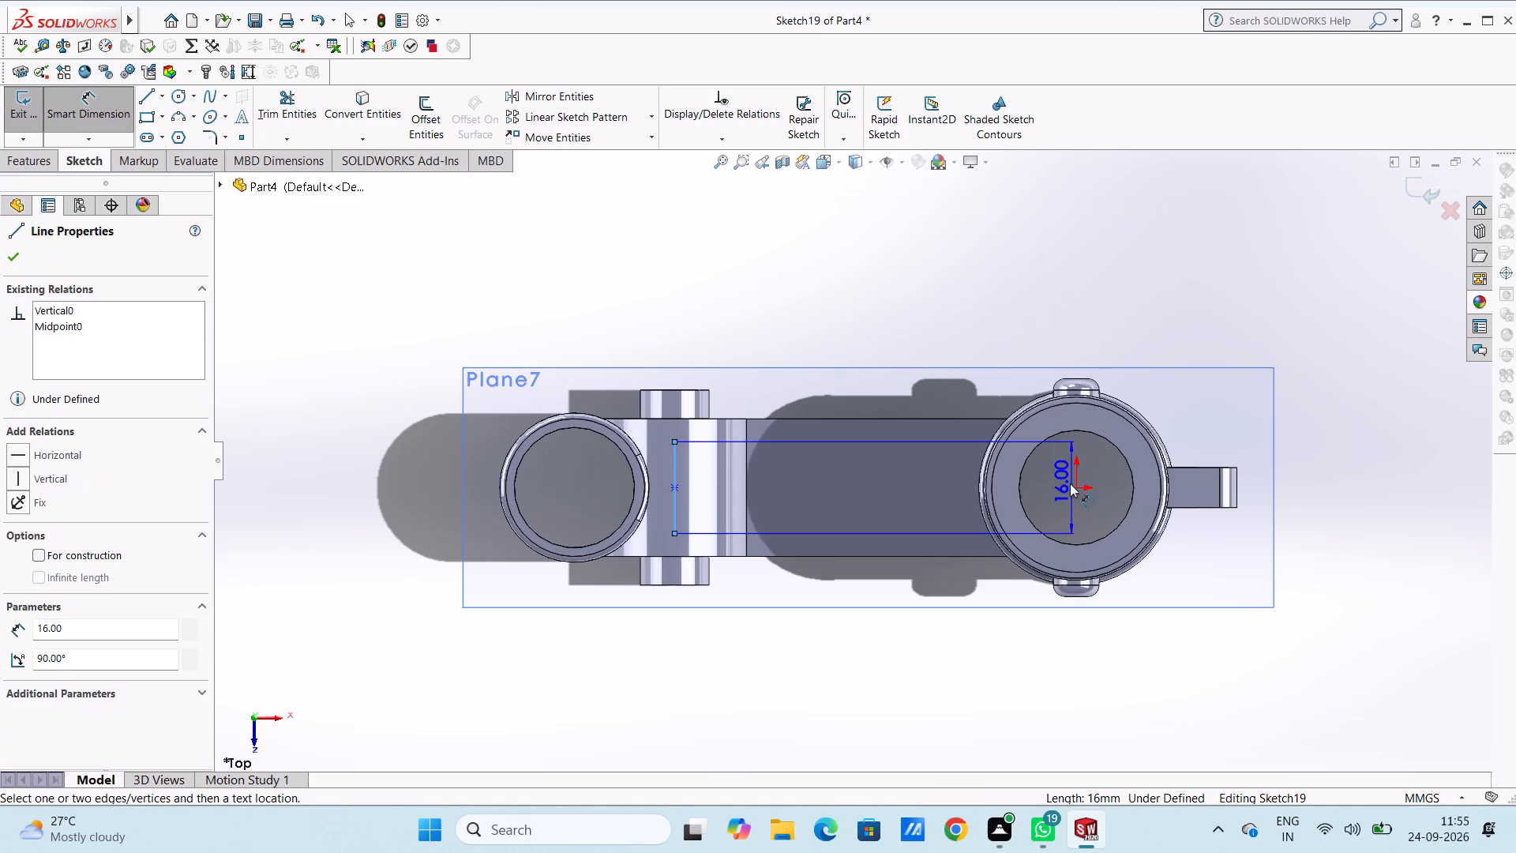
pyautogui.click(1078, 489)
pyautogui.click(1009, 272)
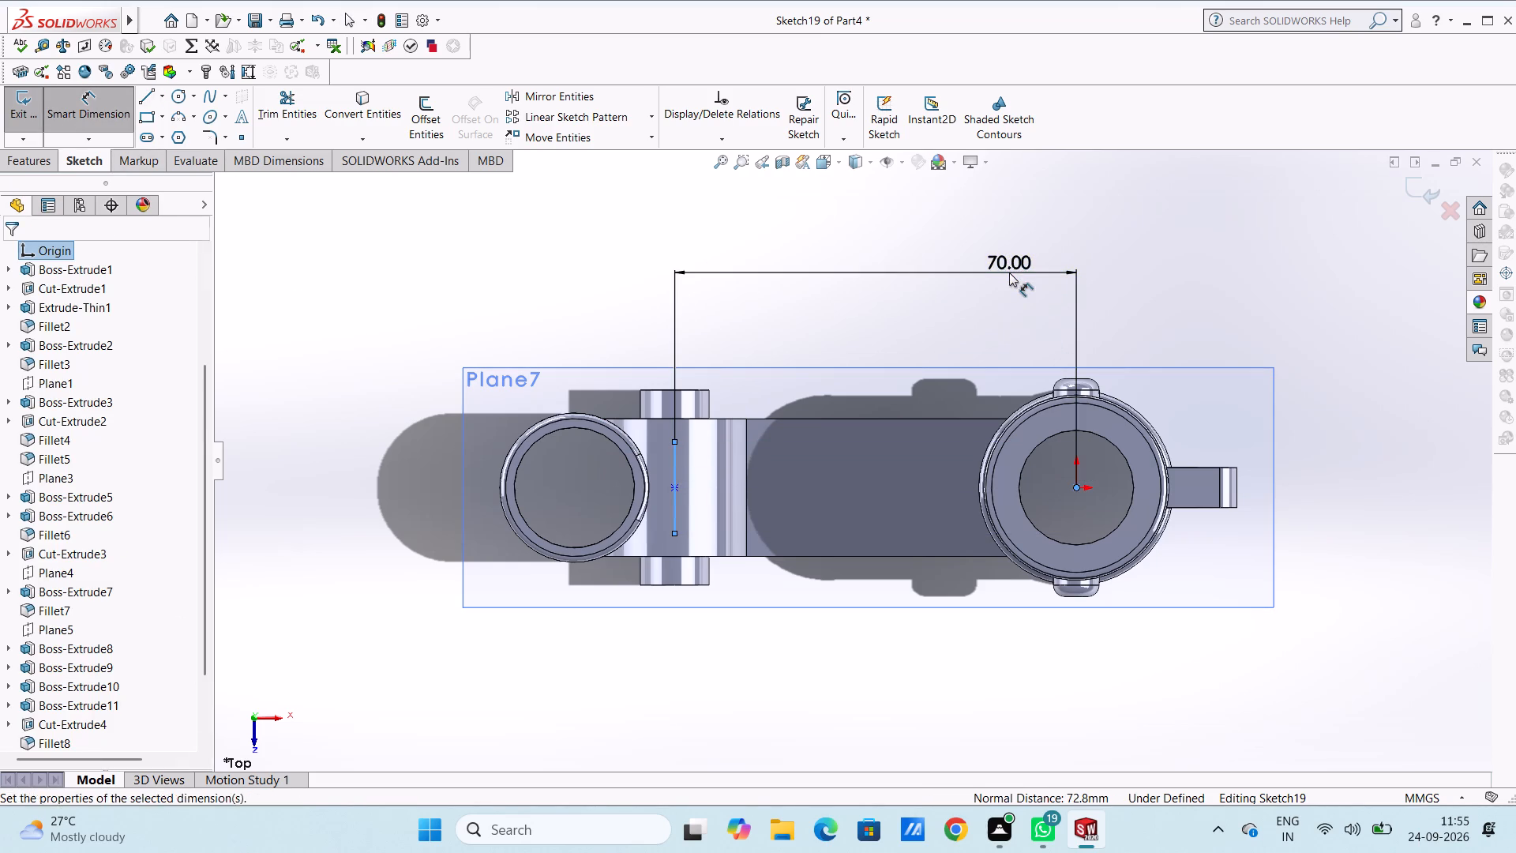
pyautogui.click(943, 255)
pyautogui.click(767, 225)
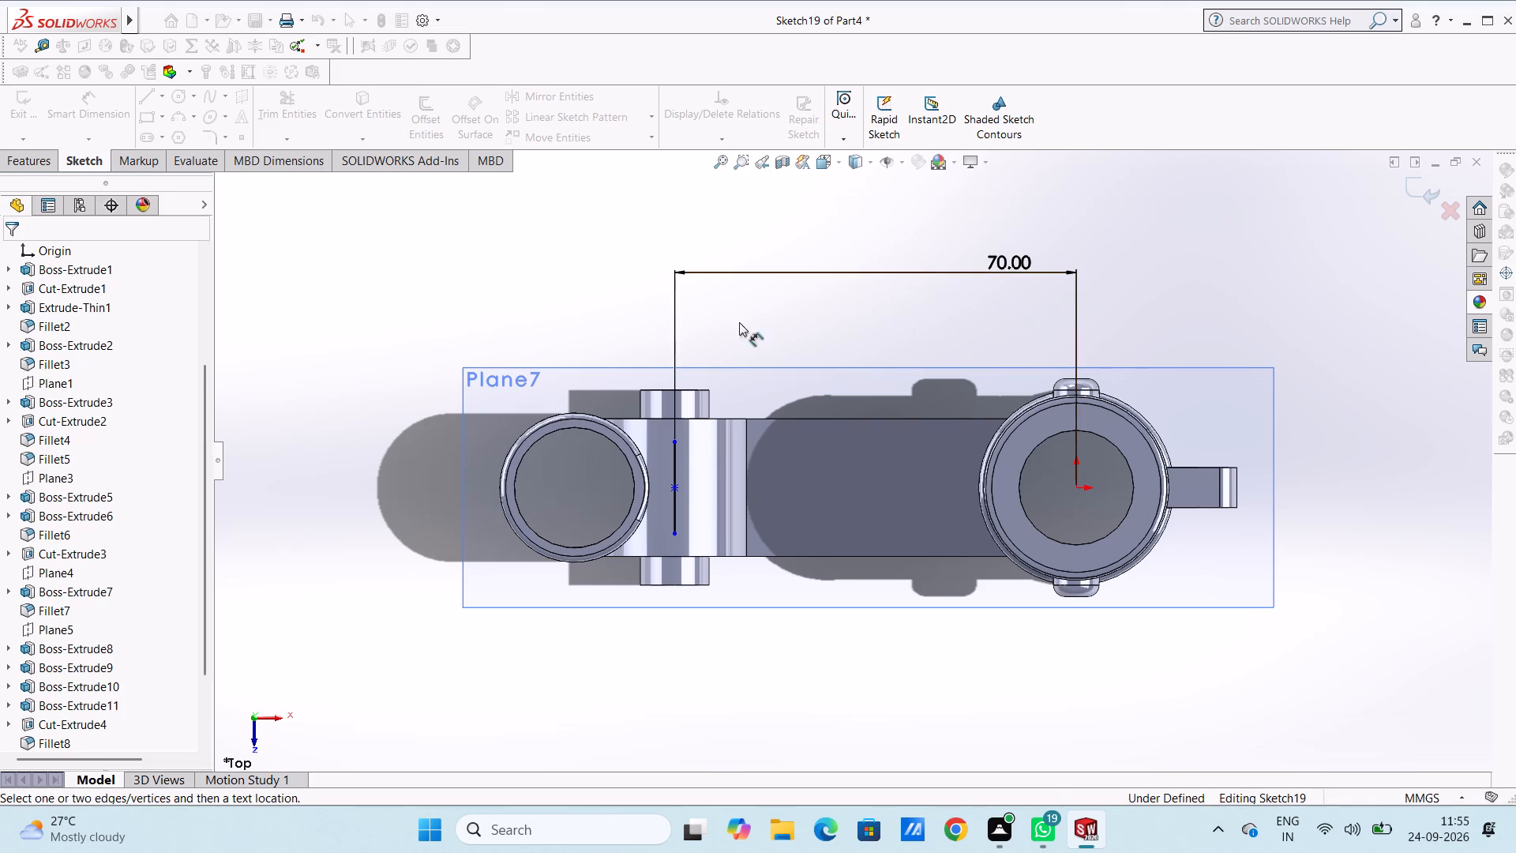
pyautogui.click(676, 440)
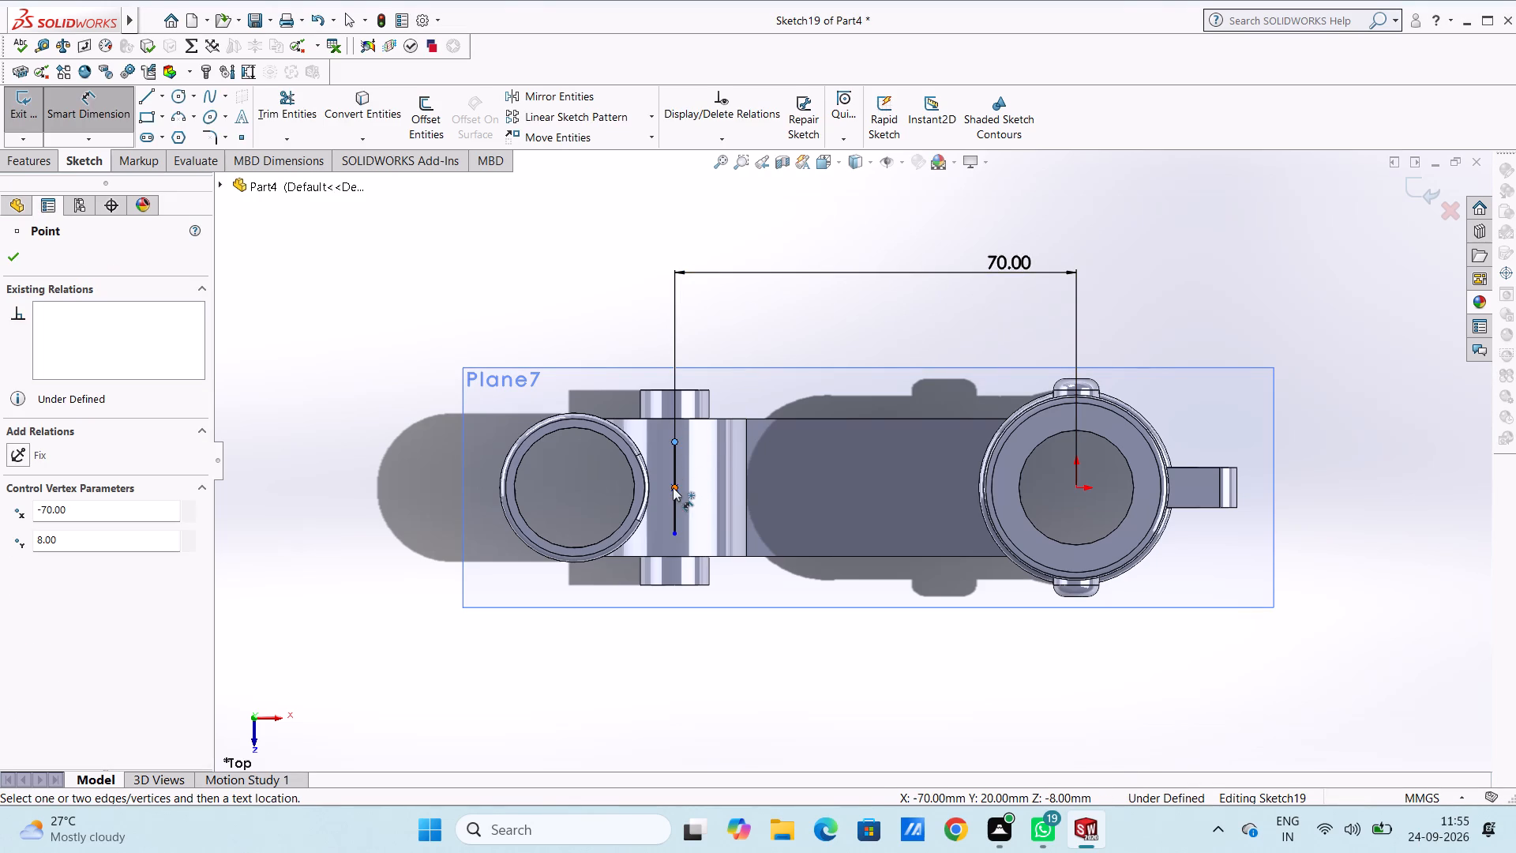
pyautogui.click(673, 487)
pyautogui.click(907, 491)
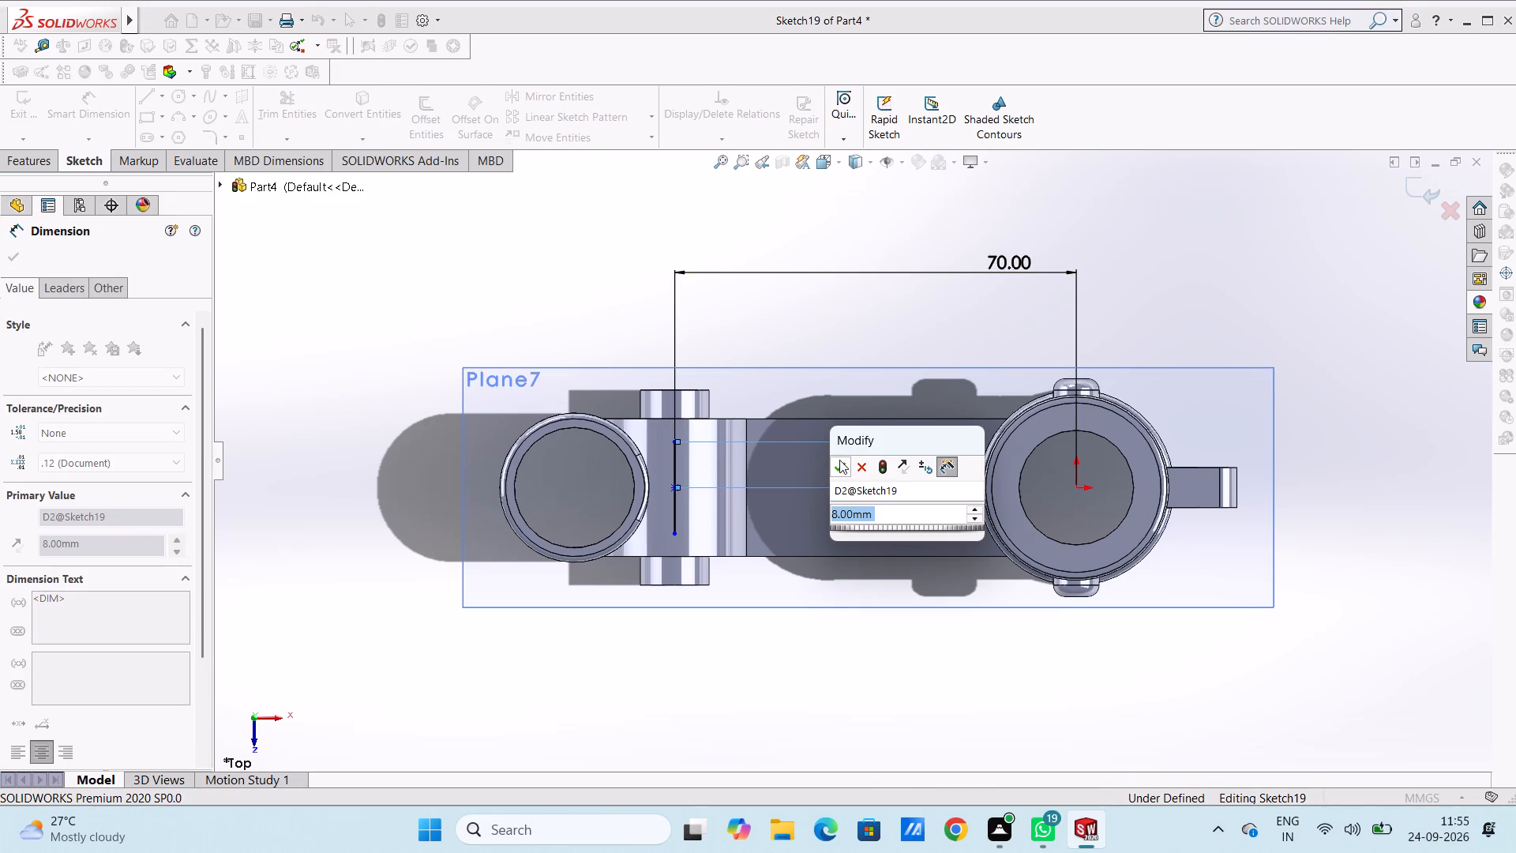
pyautogui.click(839, 460)
pyautogui.click(839, 316)
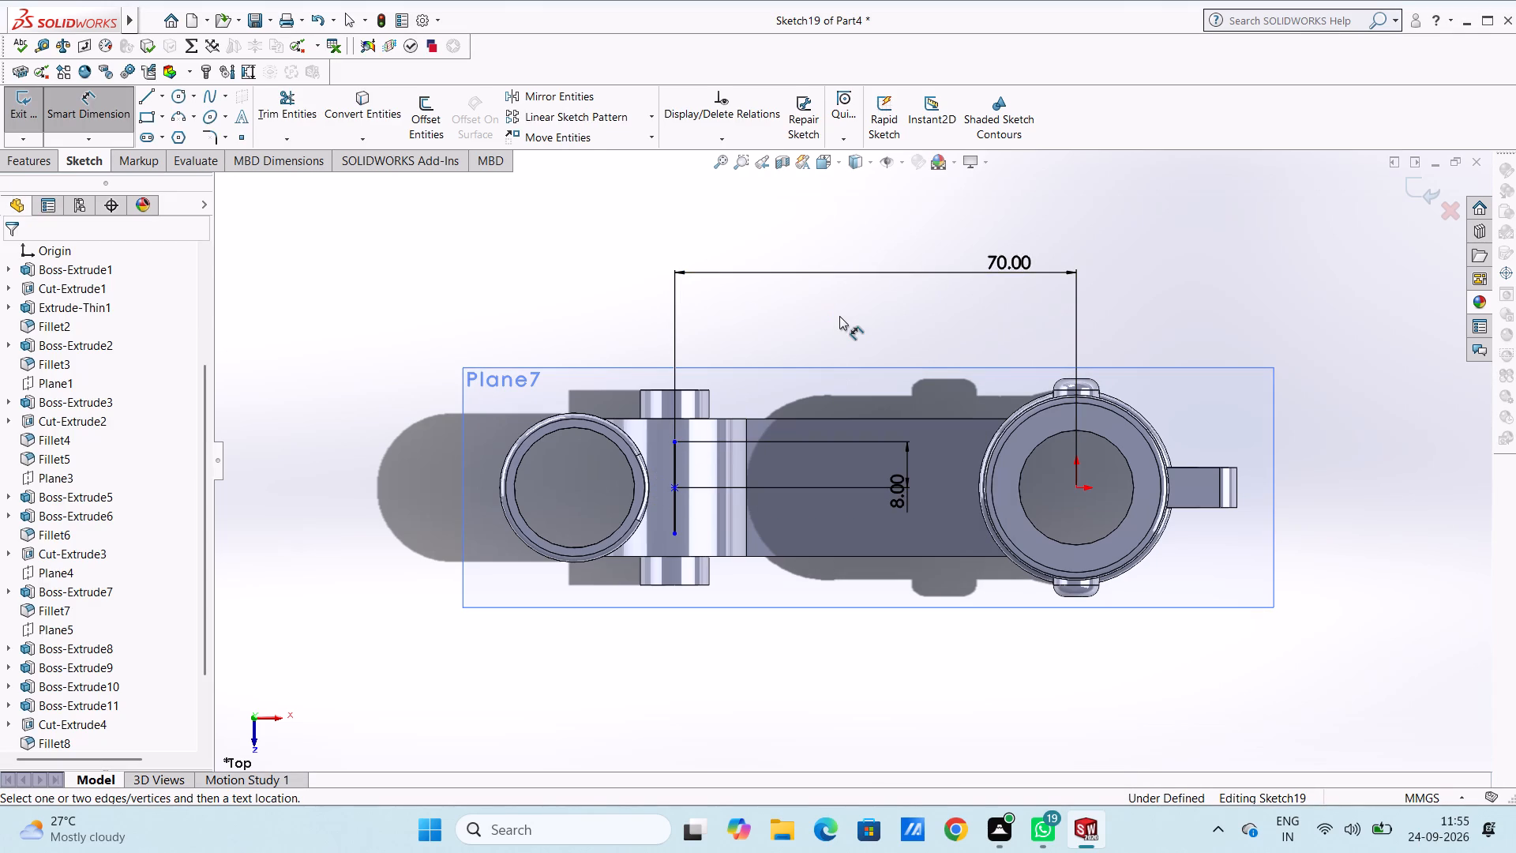
pyautogui.press('Escape')
pyautogui.press('Escape')
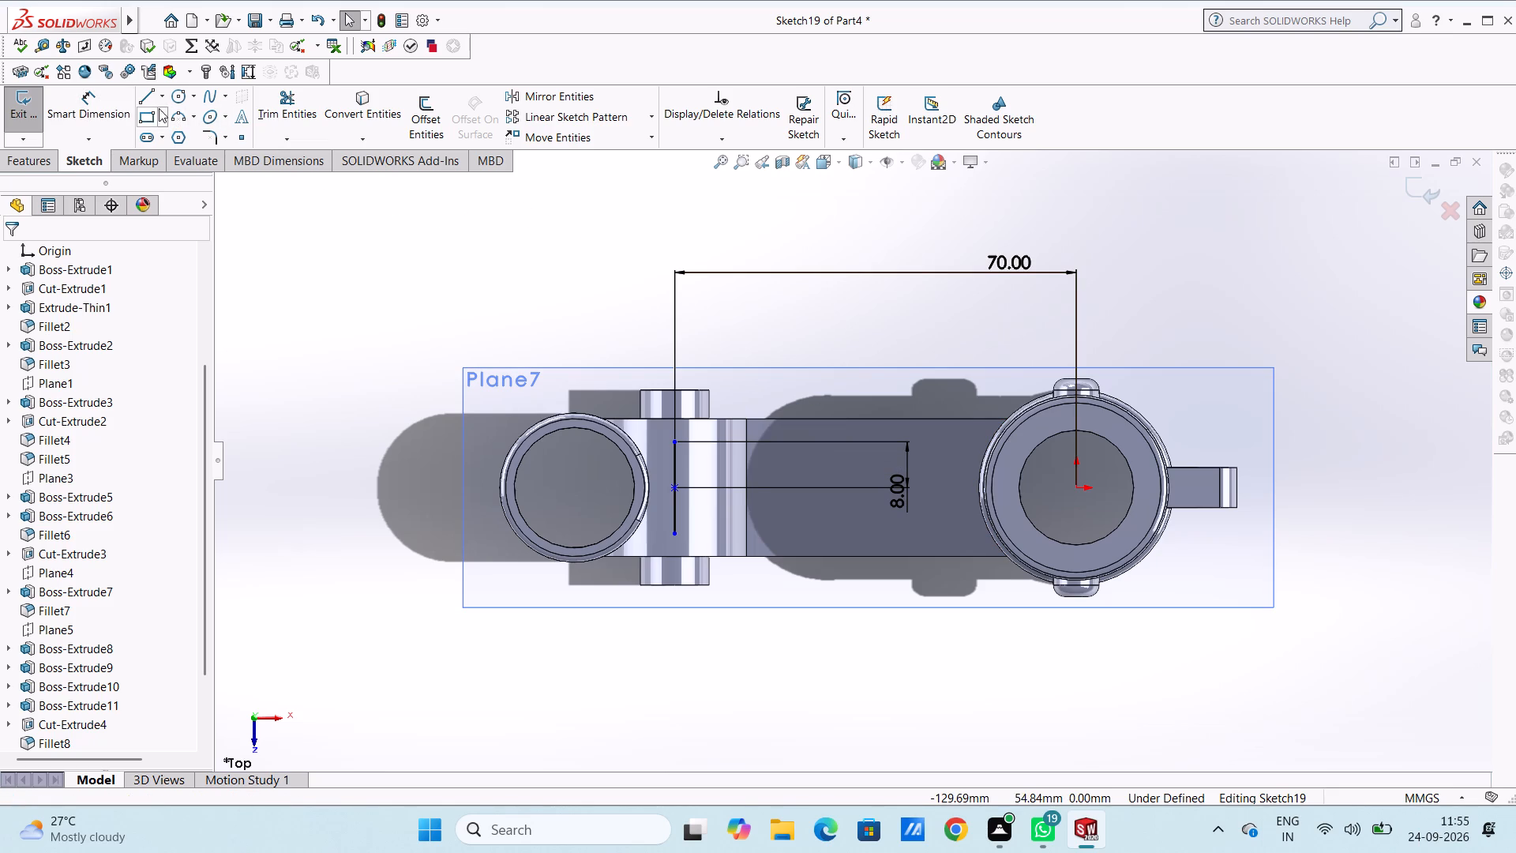
# Offset the vertical line 1.5 mm bi-directionally with dimensions added.
pyautogui.click(418, 104)
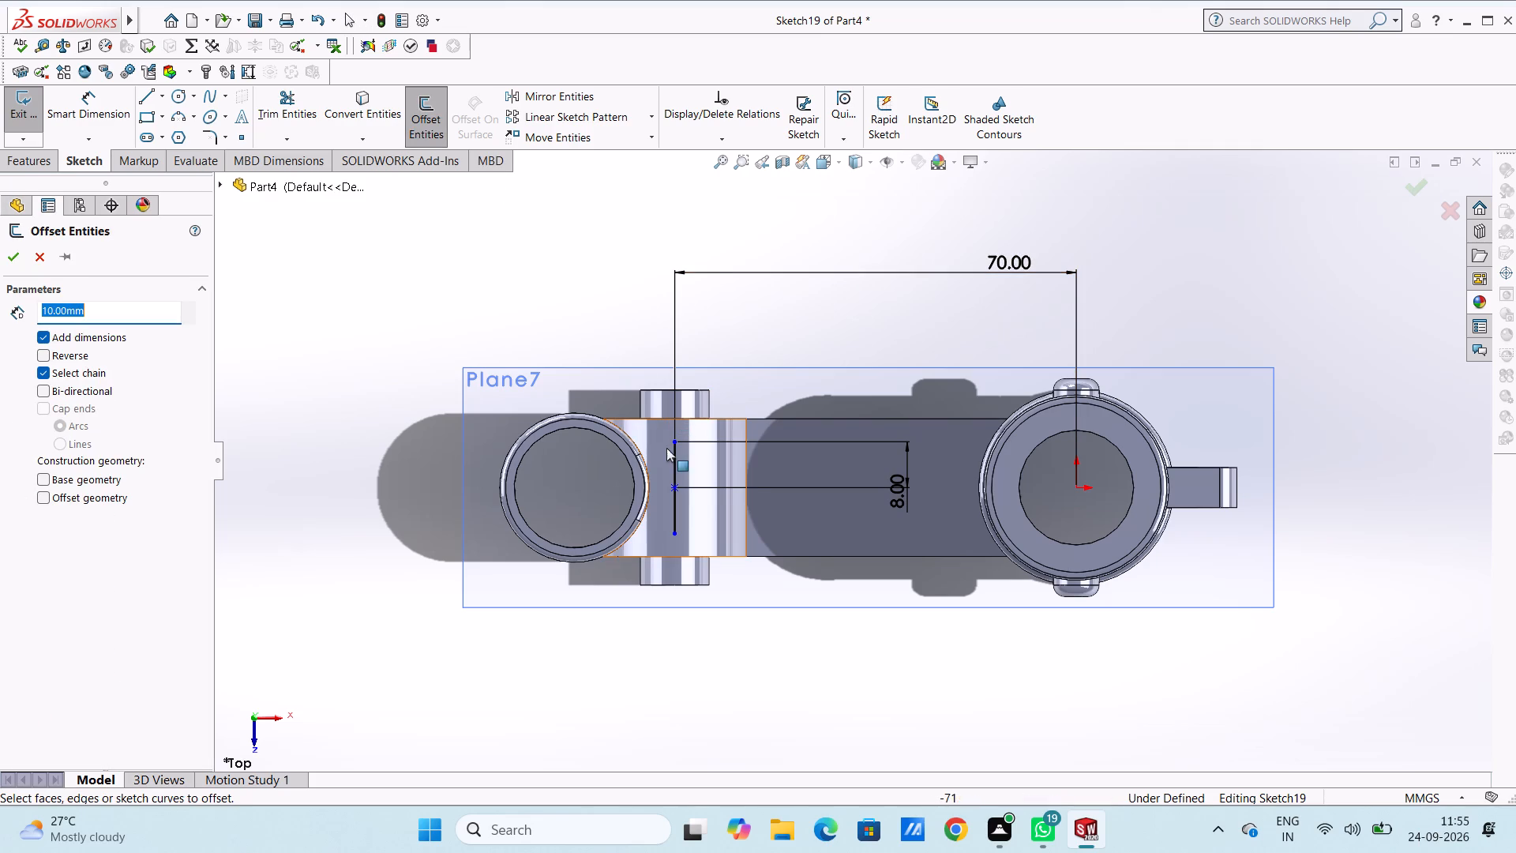
pyautogui.click(678, 464)
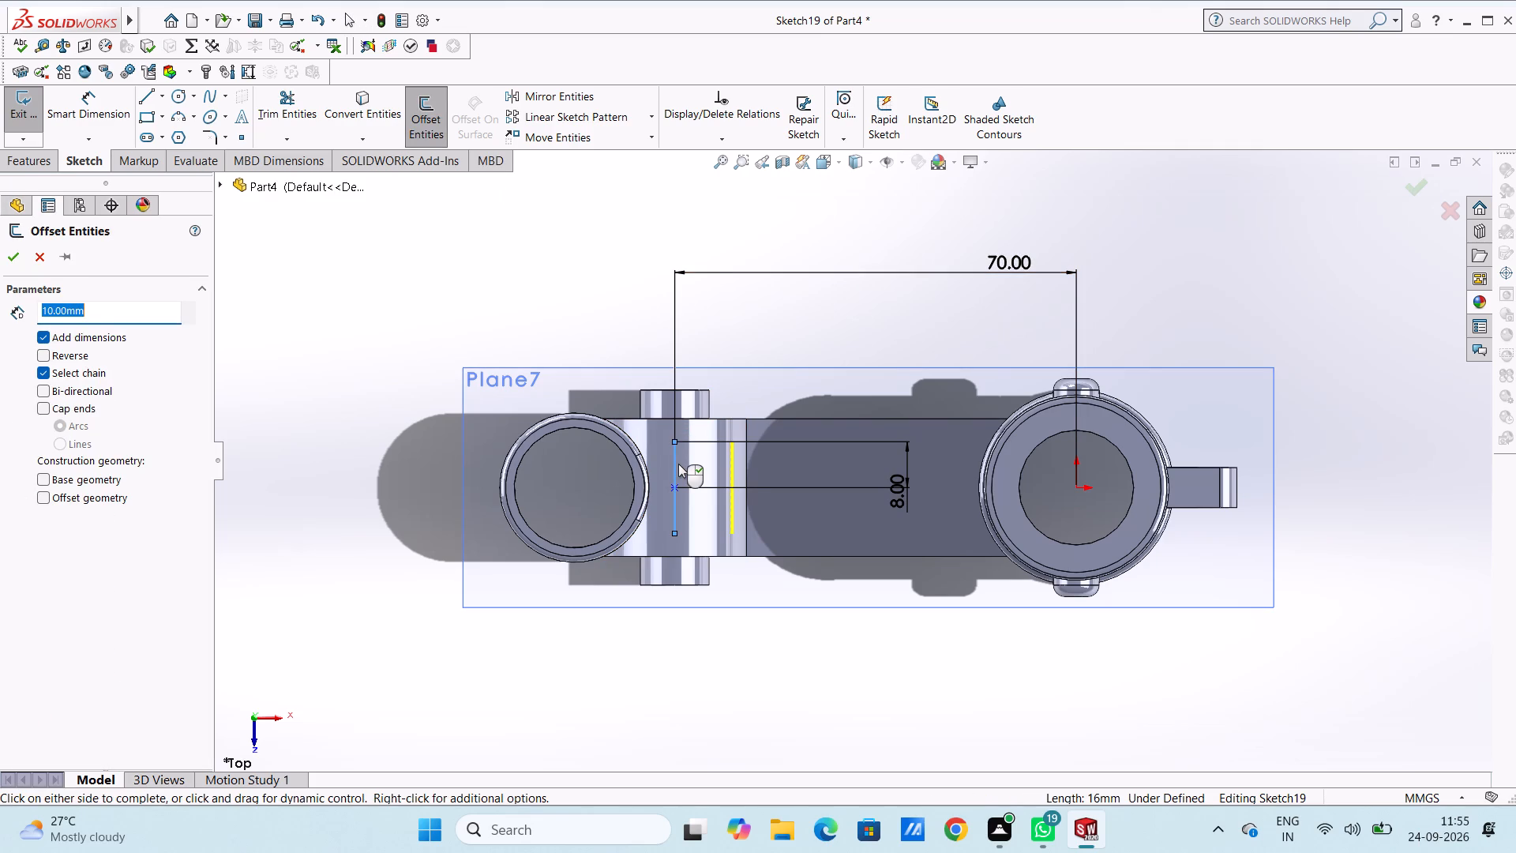
pyautogui.press('2')
pyautogui.press('Return')
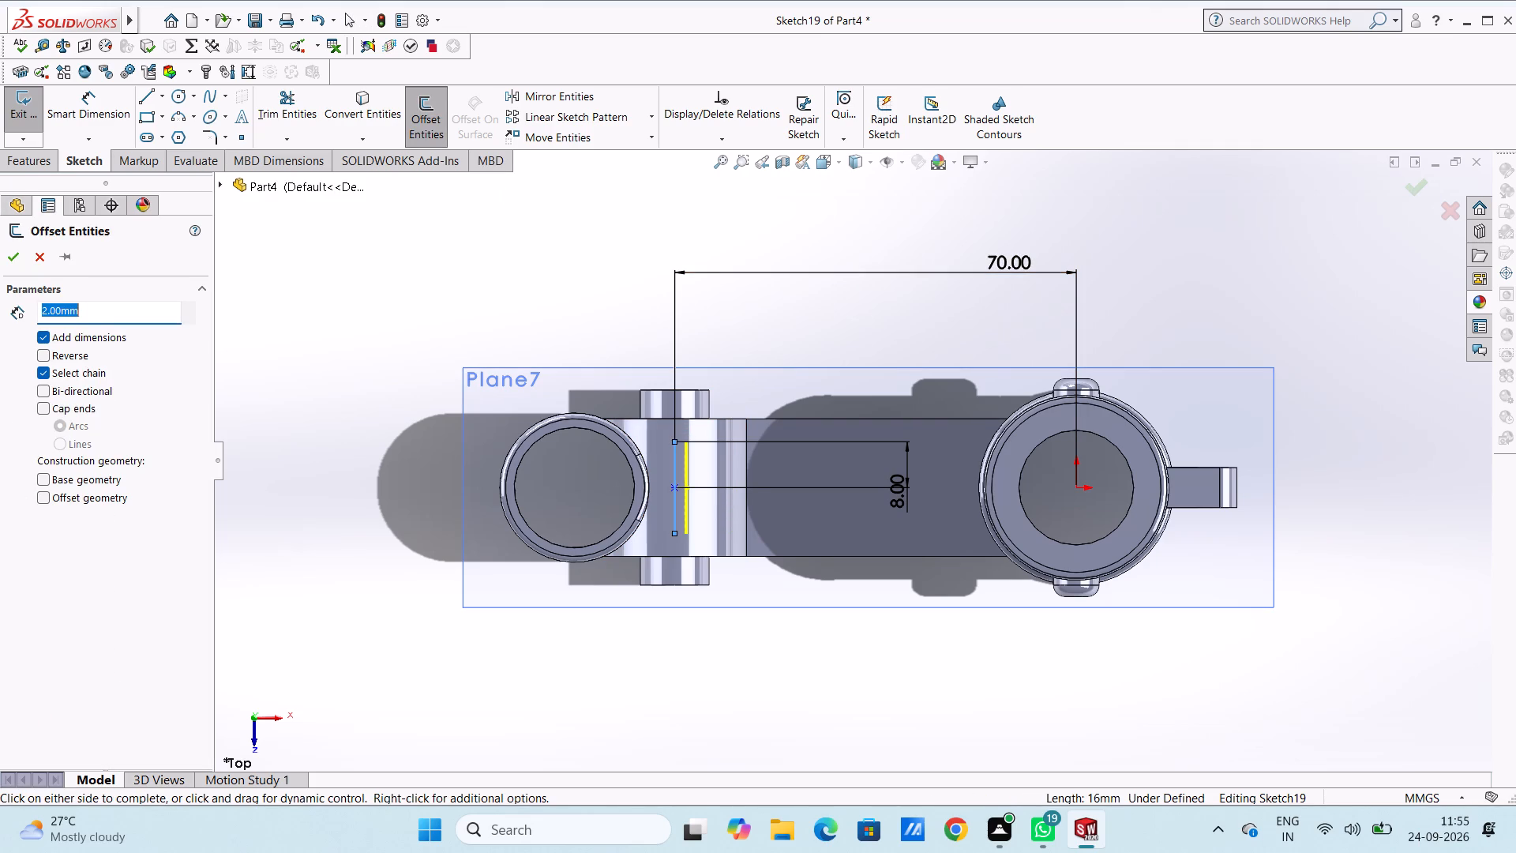
pyautogui.write('1.5')
pyautogui.press('Return')
pyautogui.click(47, 394)
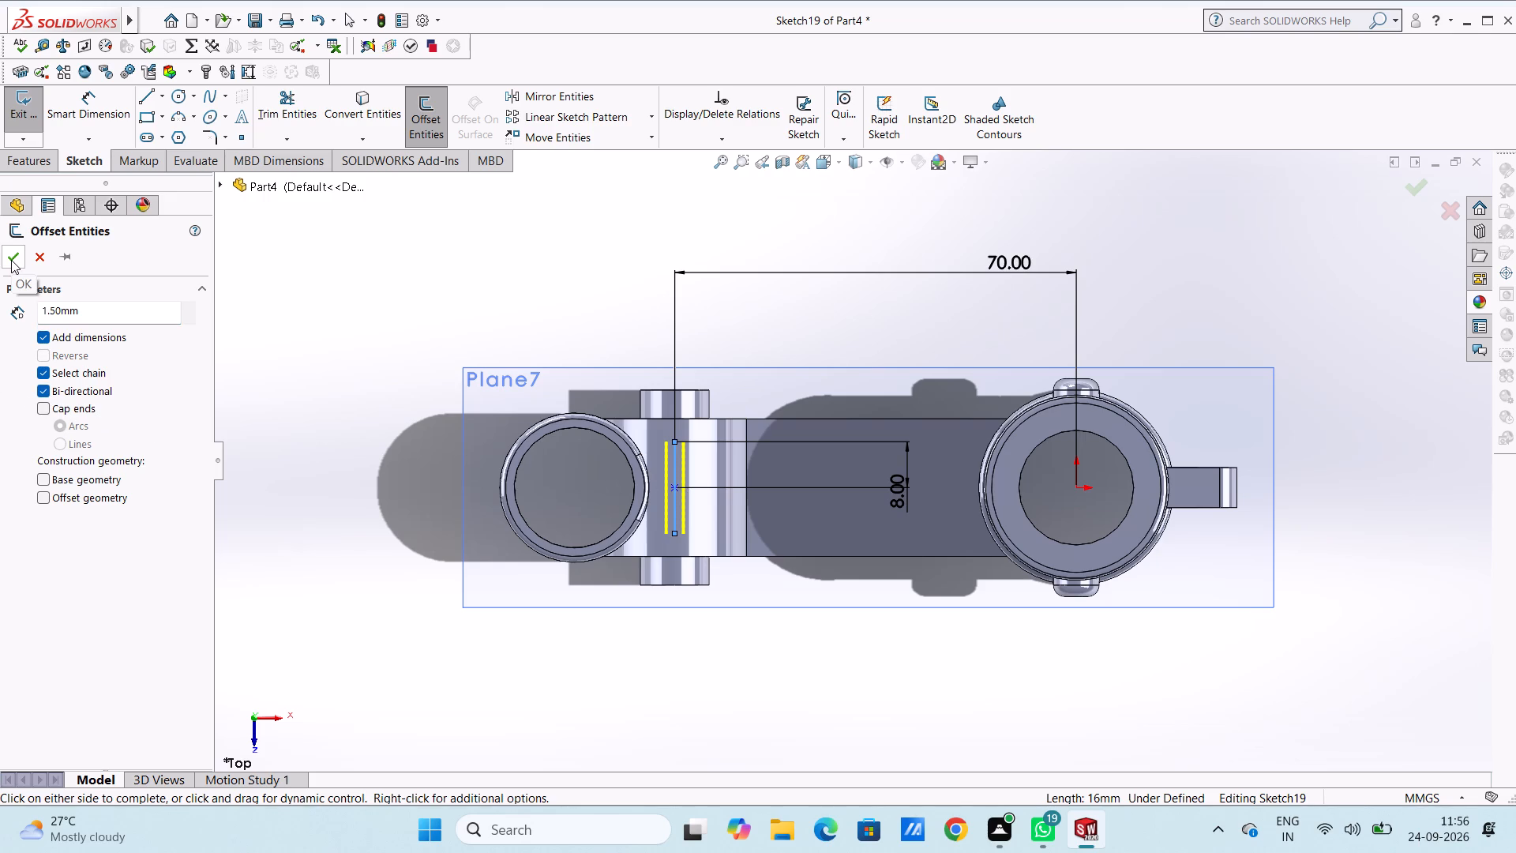
pyautogui.click(11, 260)
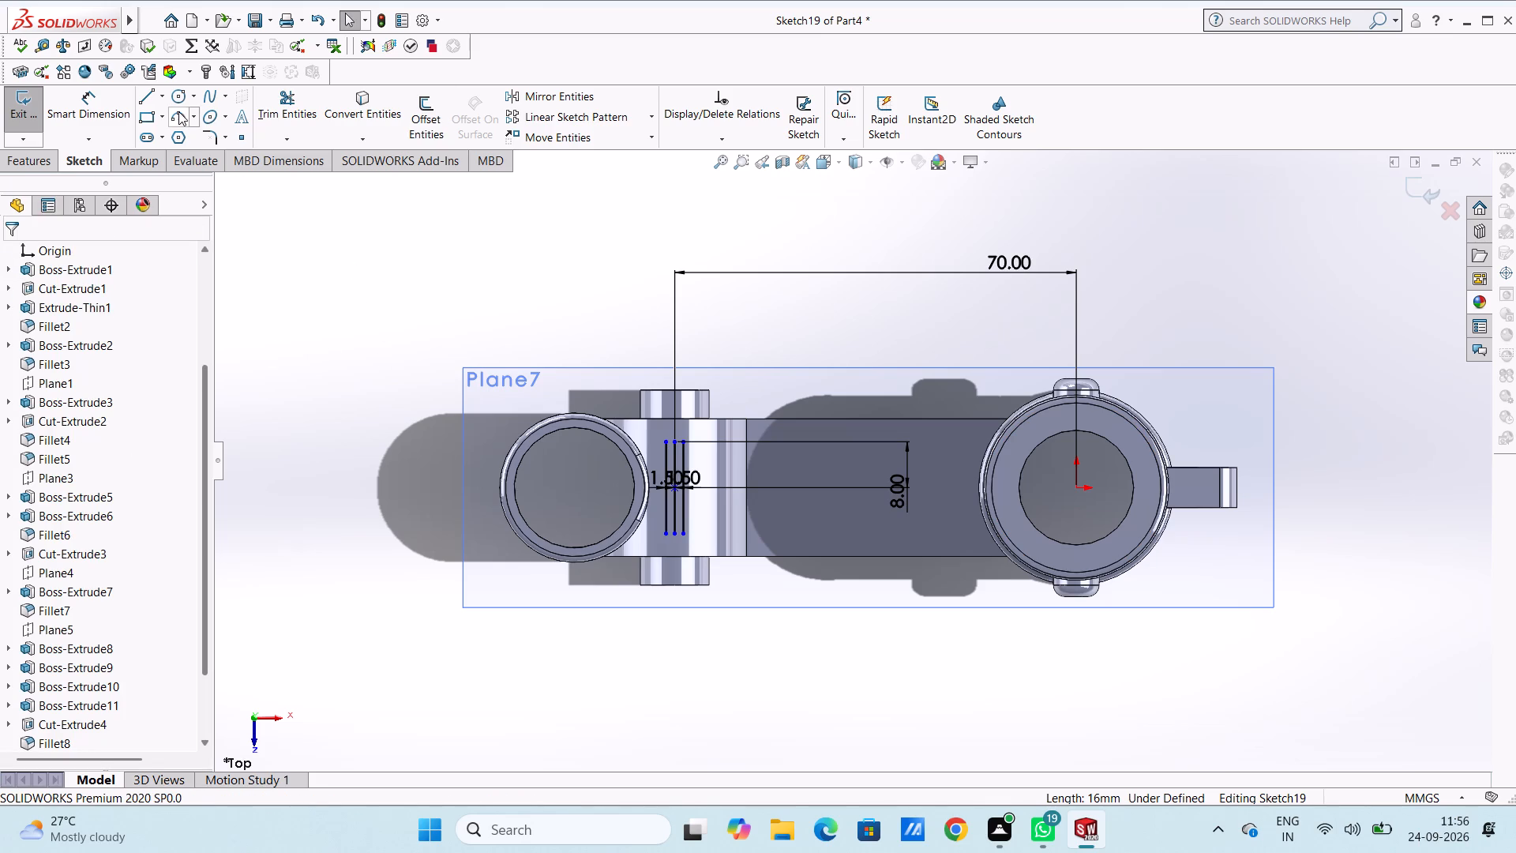
# Close both ends of the two offset lines with 3 mm horizontal lines to form a narrow rectangle.
pyautogui.click(153, 99)
pyautogui.scroll(-5, 693, 449)
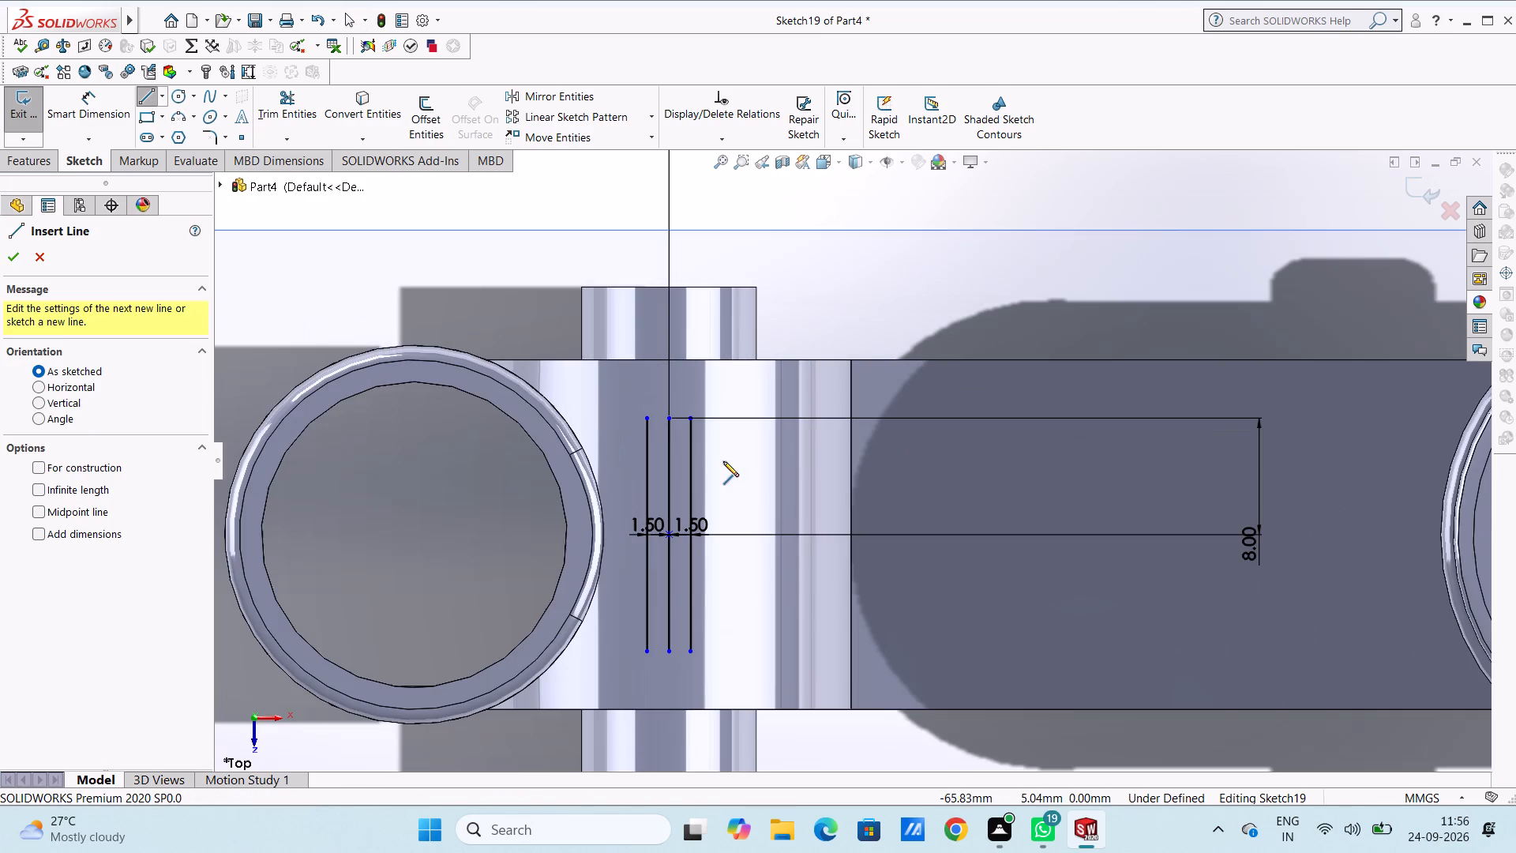
pyautogui.click(647, 422)
pyautogui.click(688, 419)
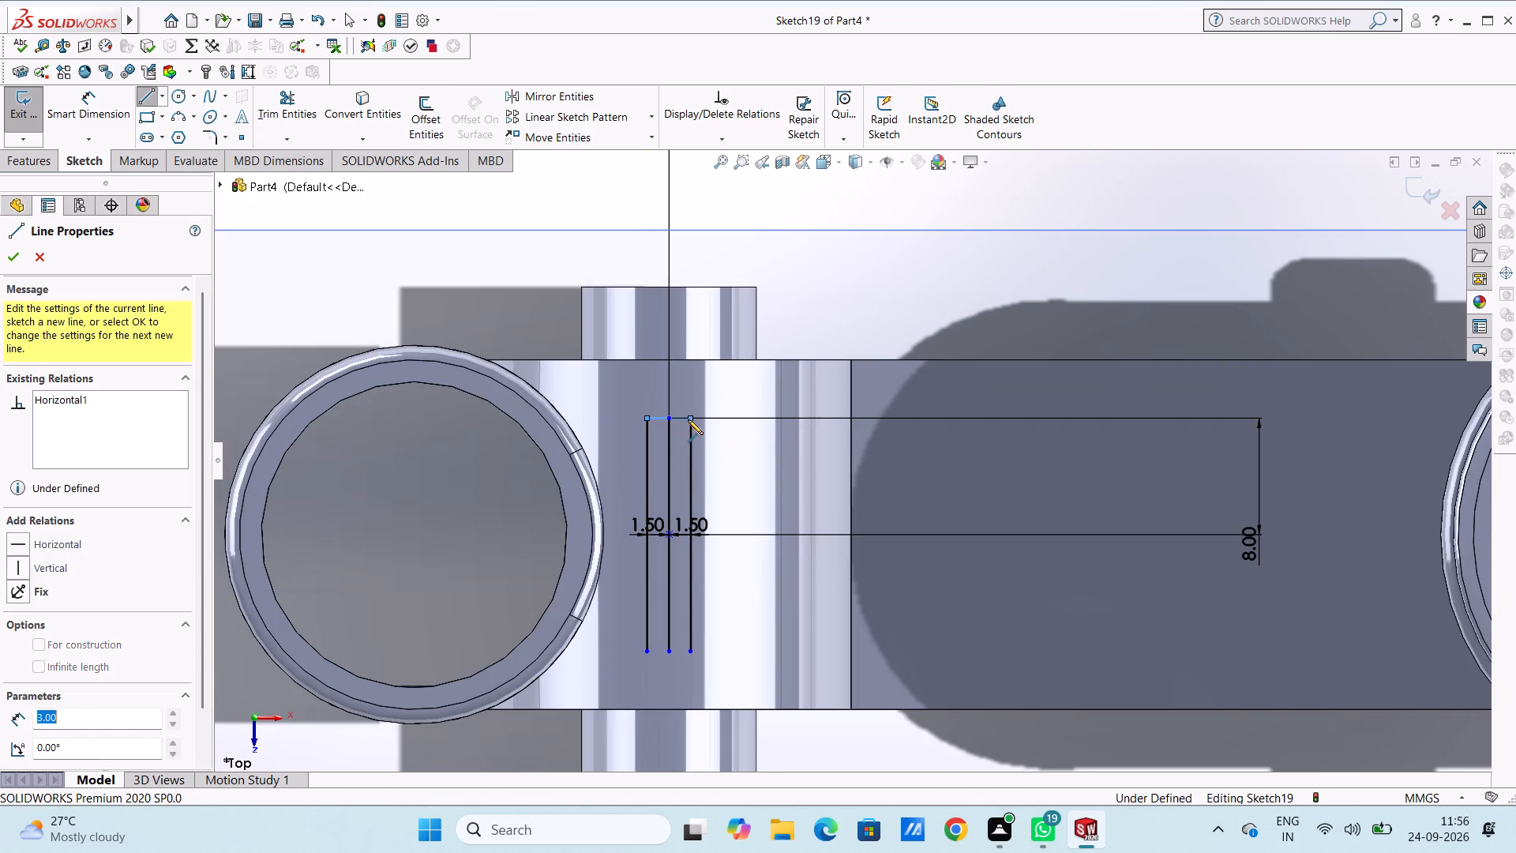
pyautogui.press('Escape')
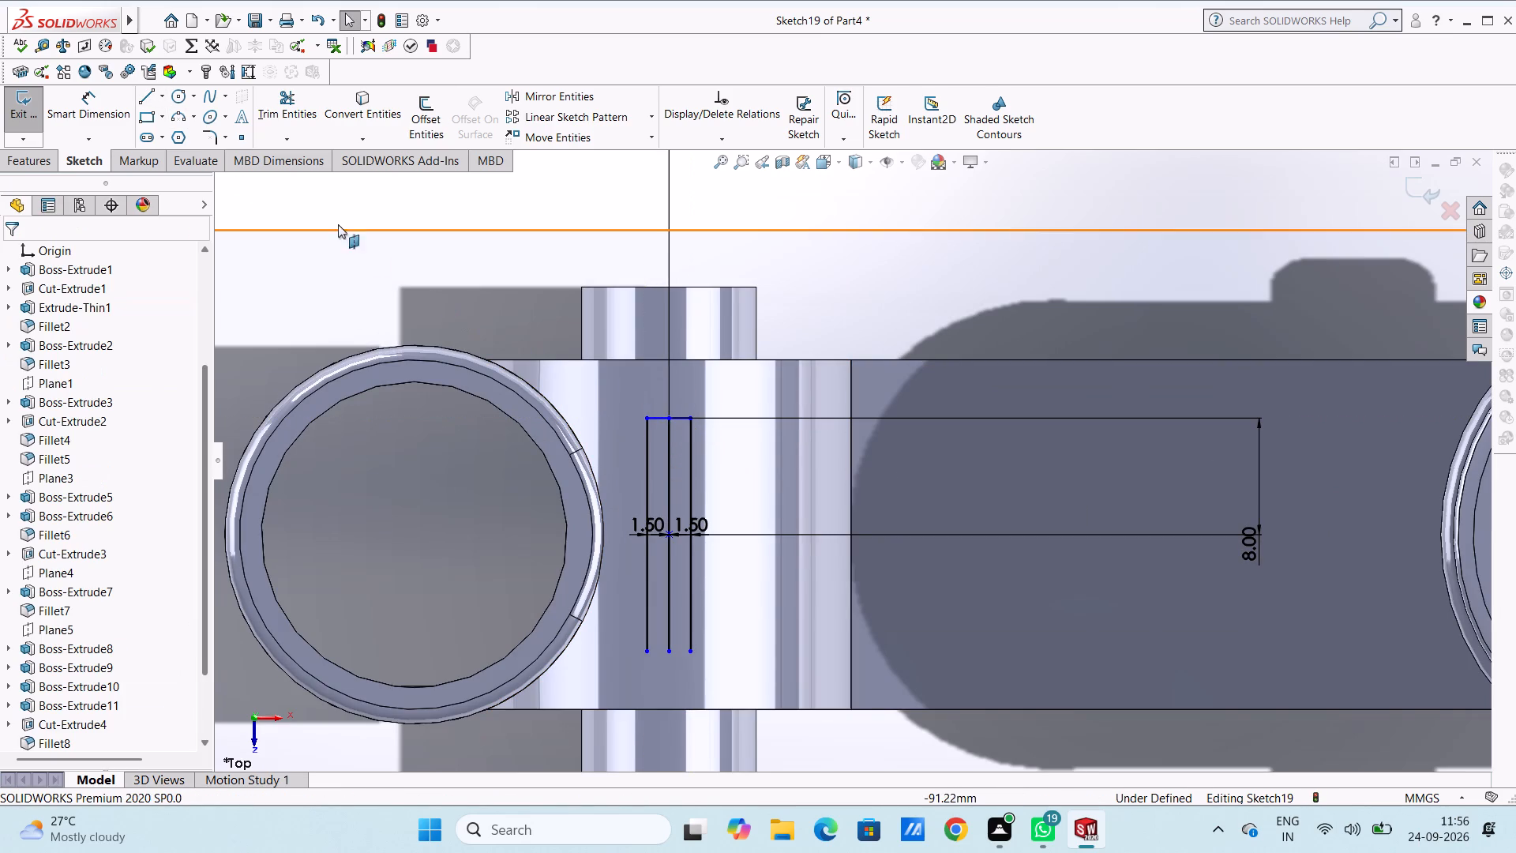
pyautogui.click(153, 98)
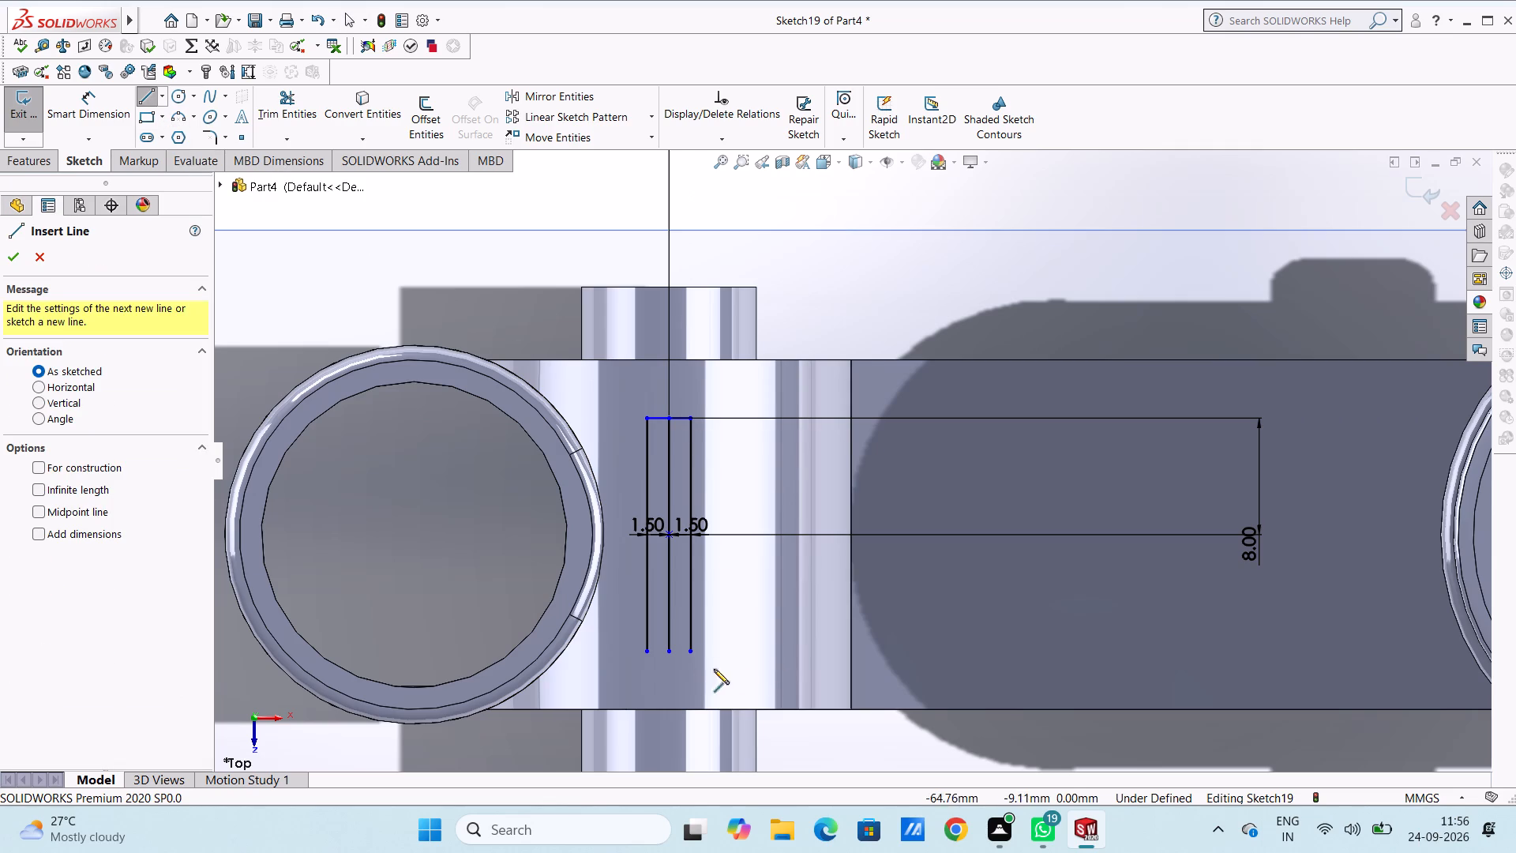
pyautogui.click(646, 651)
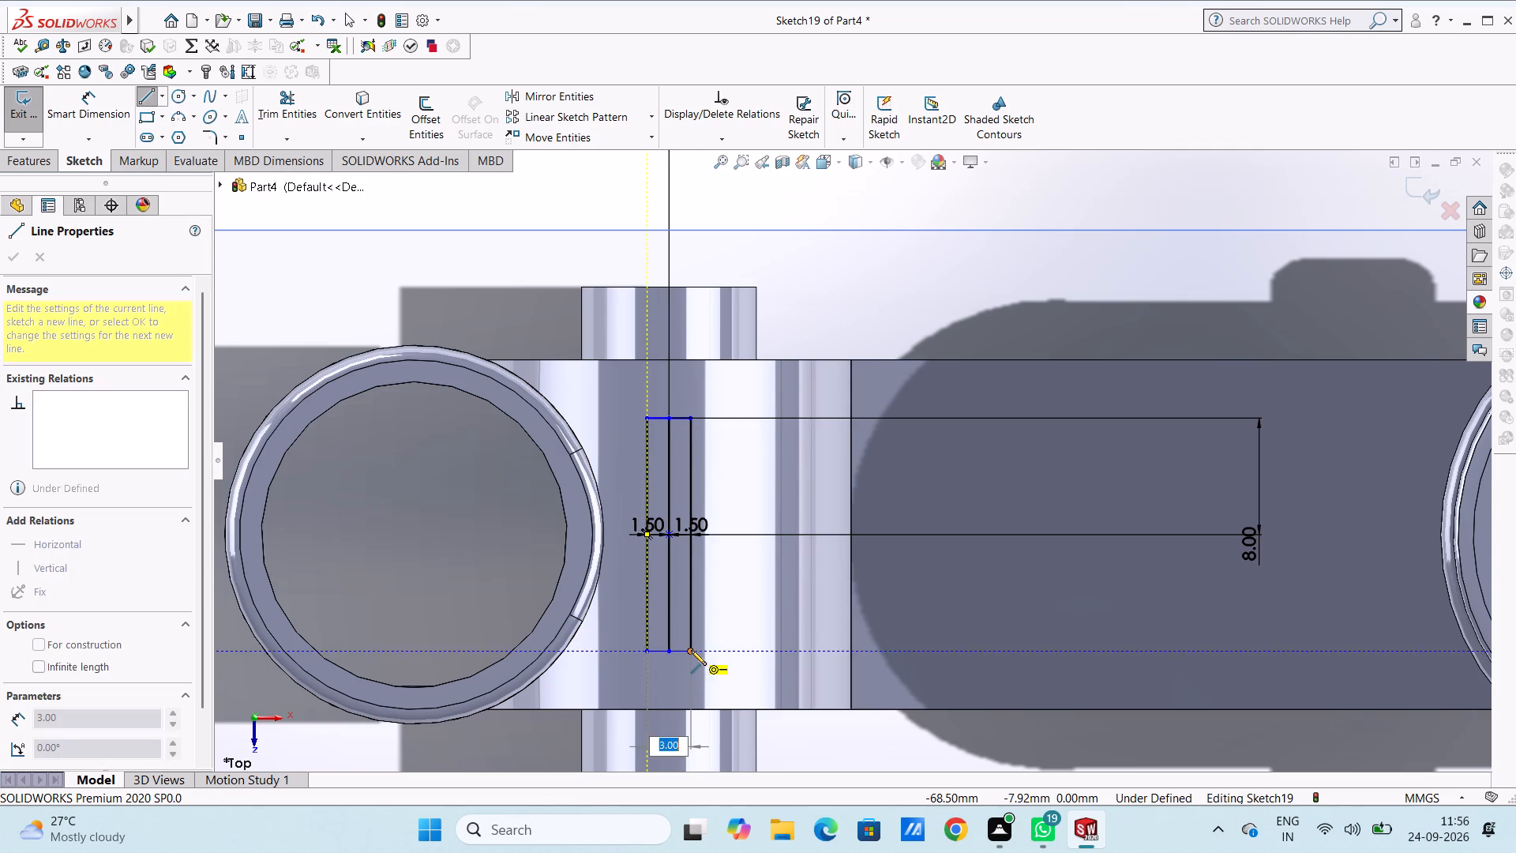
pyautogui.click(692, 650)
pyautogui.press('Escape')
pyautogui.press('Escape')
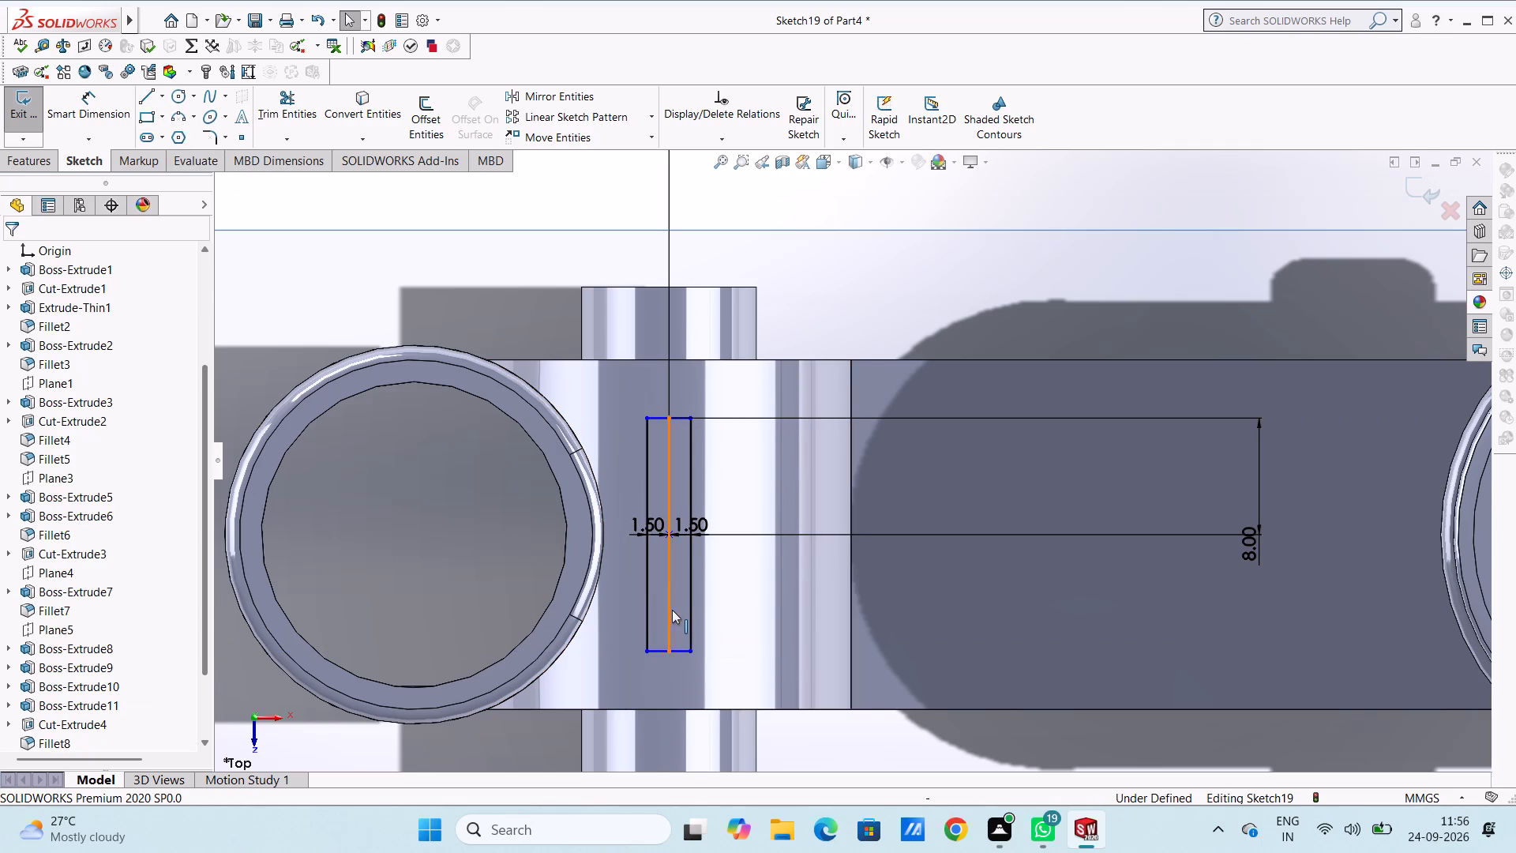
# Delete the original vertical centre line inside the narrow rectangle along with its associated dimensions.
pyautogui.click(671, 609)
pyautogui.press('Delete')
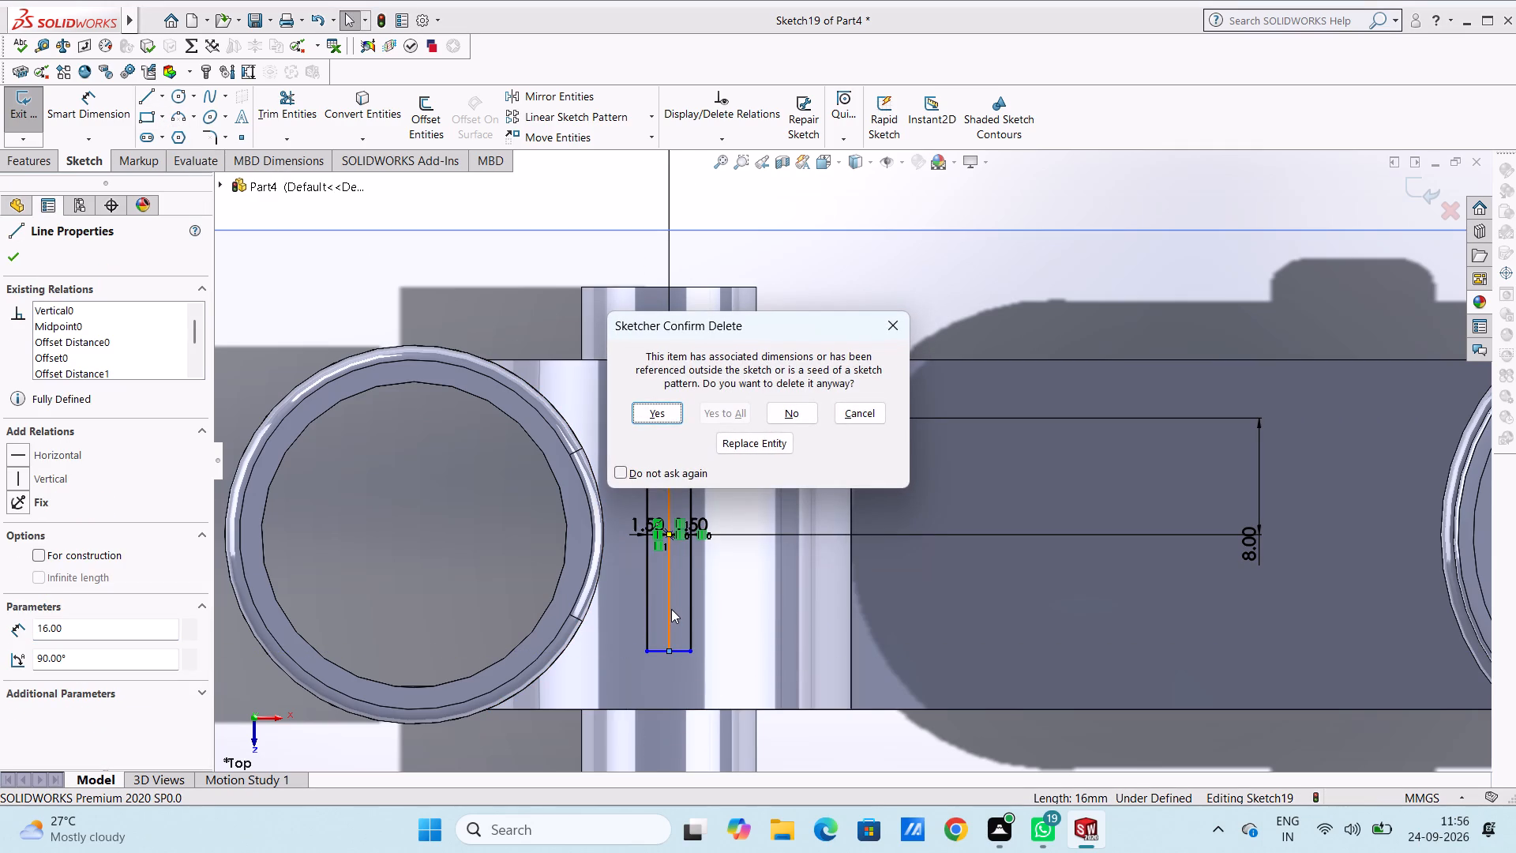
pyautogui.click(652, 421)
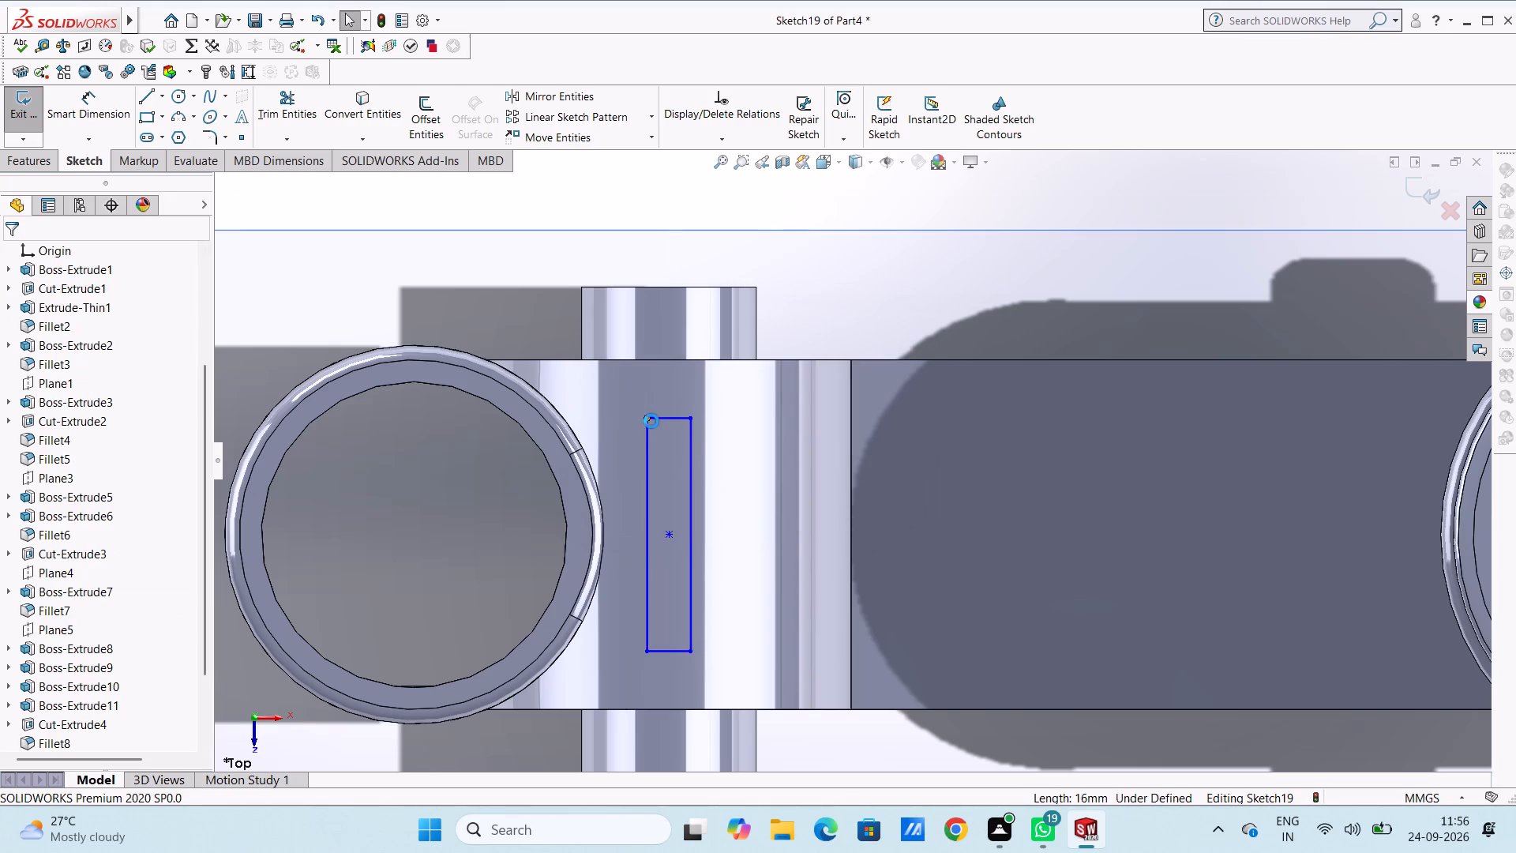
# Dimension the narrow rectangle's short upper side and one of its long sides.
pyautogui.scroll(4, 651, 421)
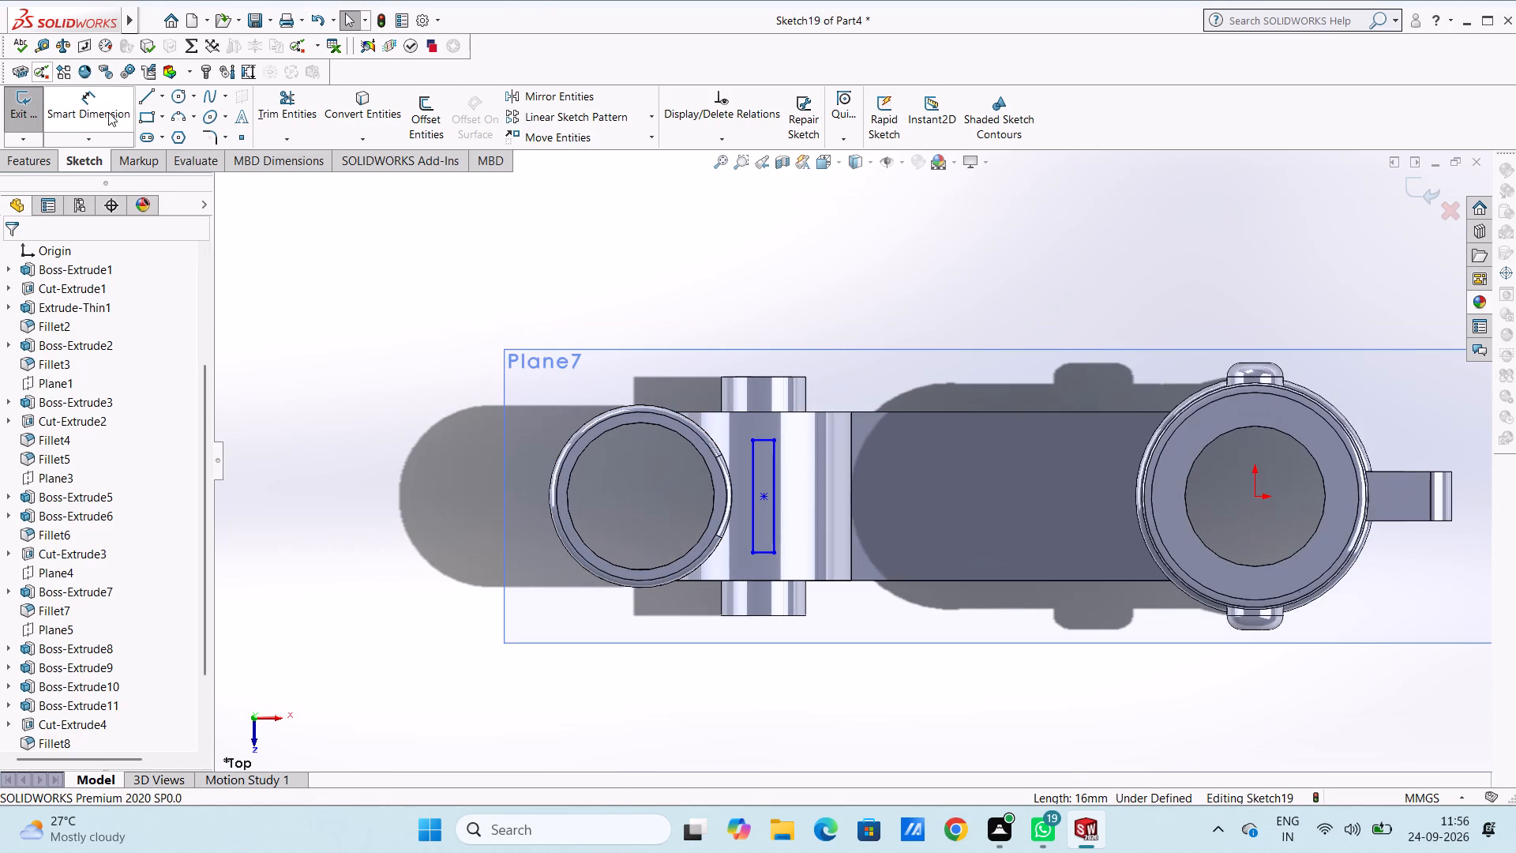
pyautogui.click(108, 112)
pyautogui.click(764, 438)
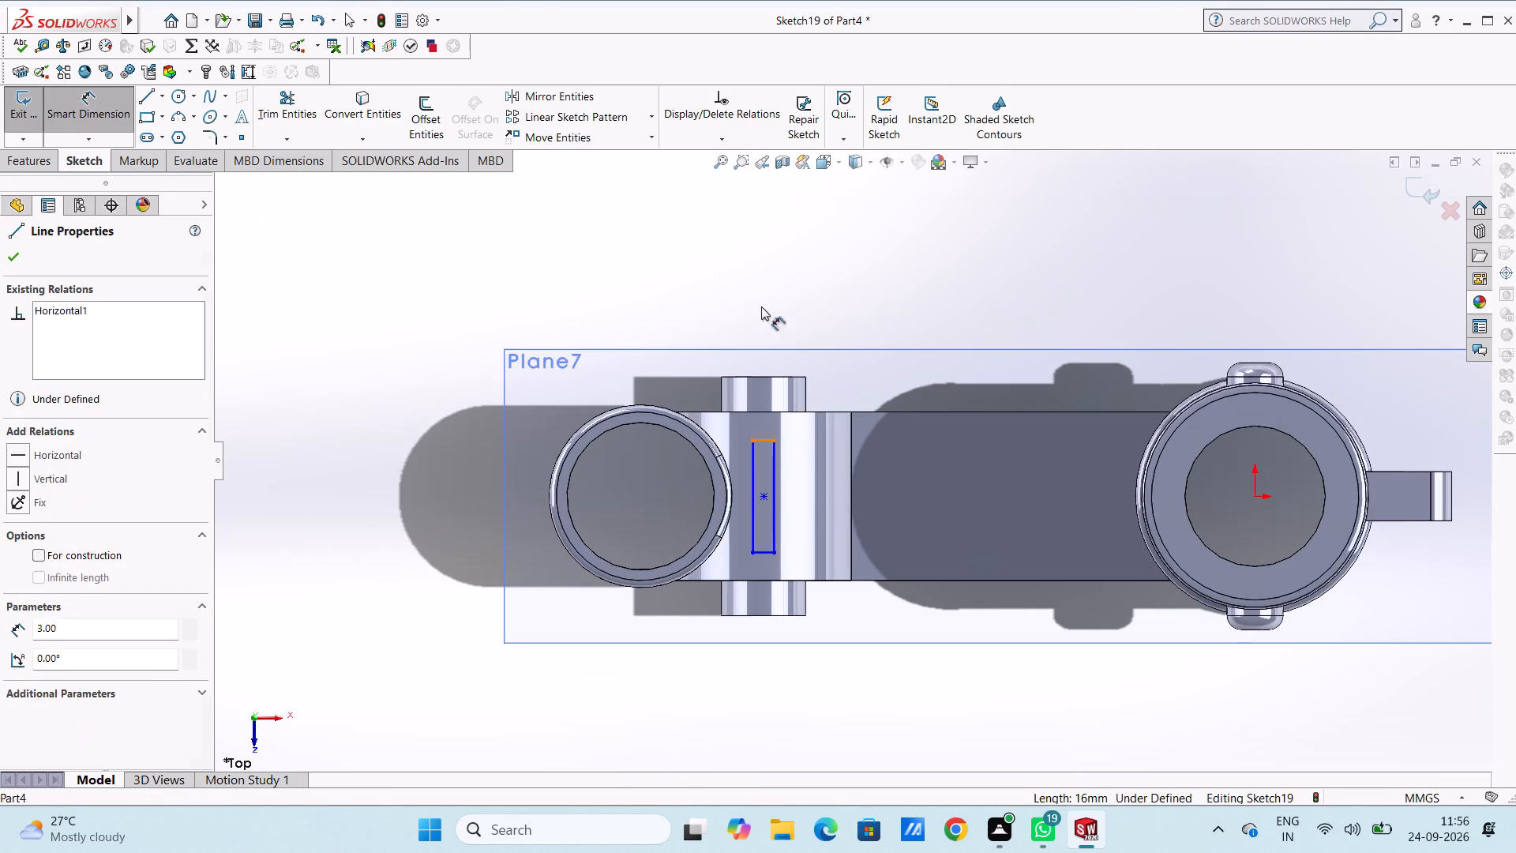
pyautogui.click(766, 266)
pyautogui.click(696, 239)
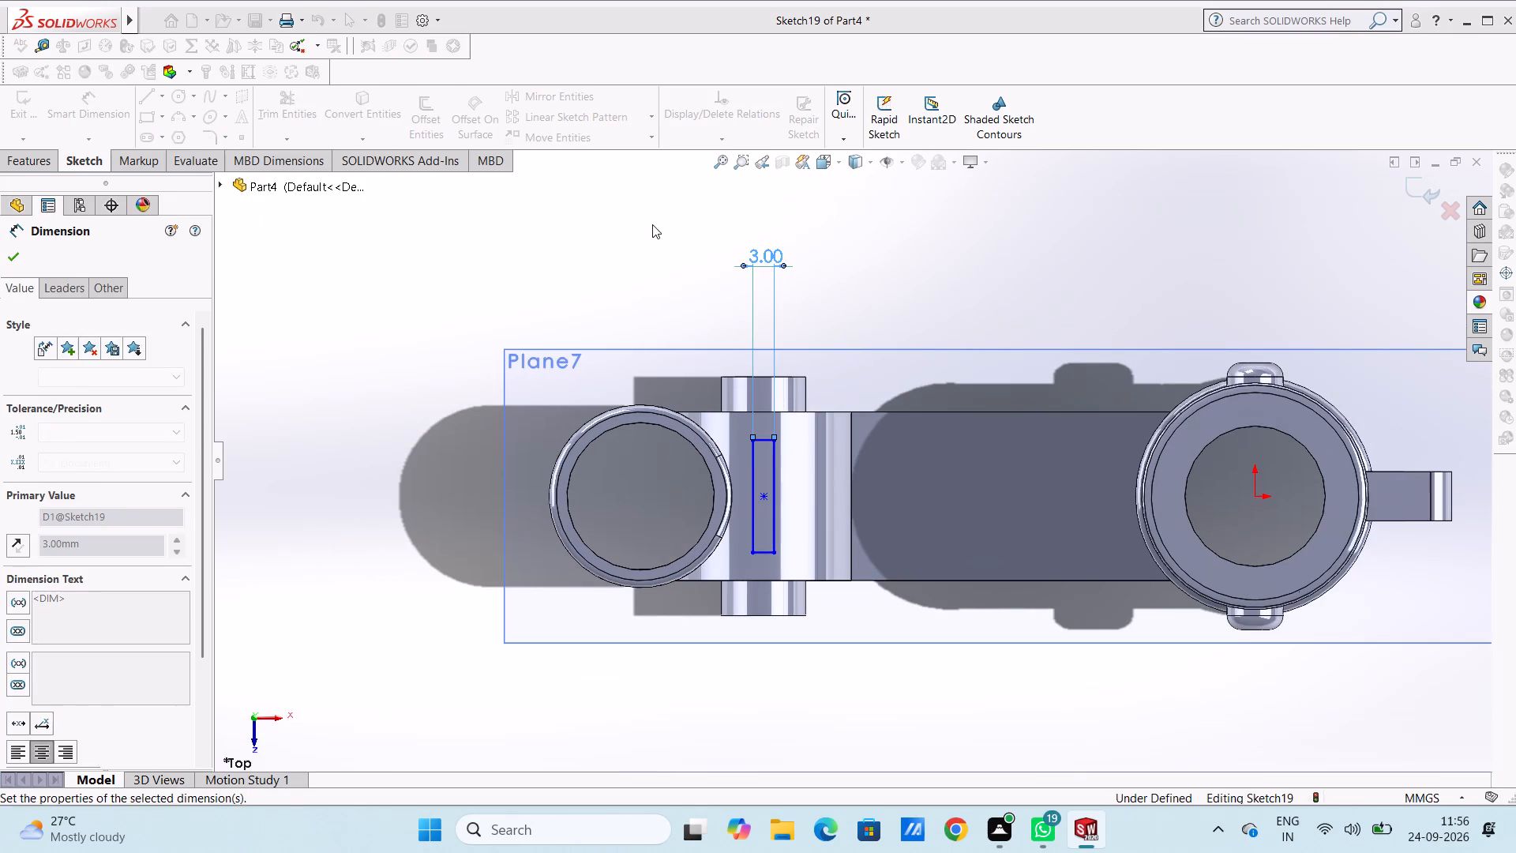
pyautogui.click(652, 224)
pyautogui.click(778, 483)
pyautogui.click(918, 453)
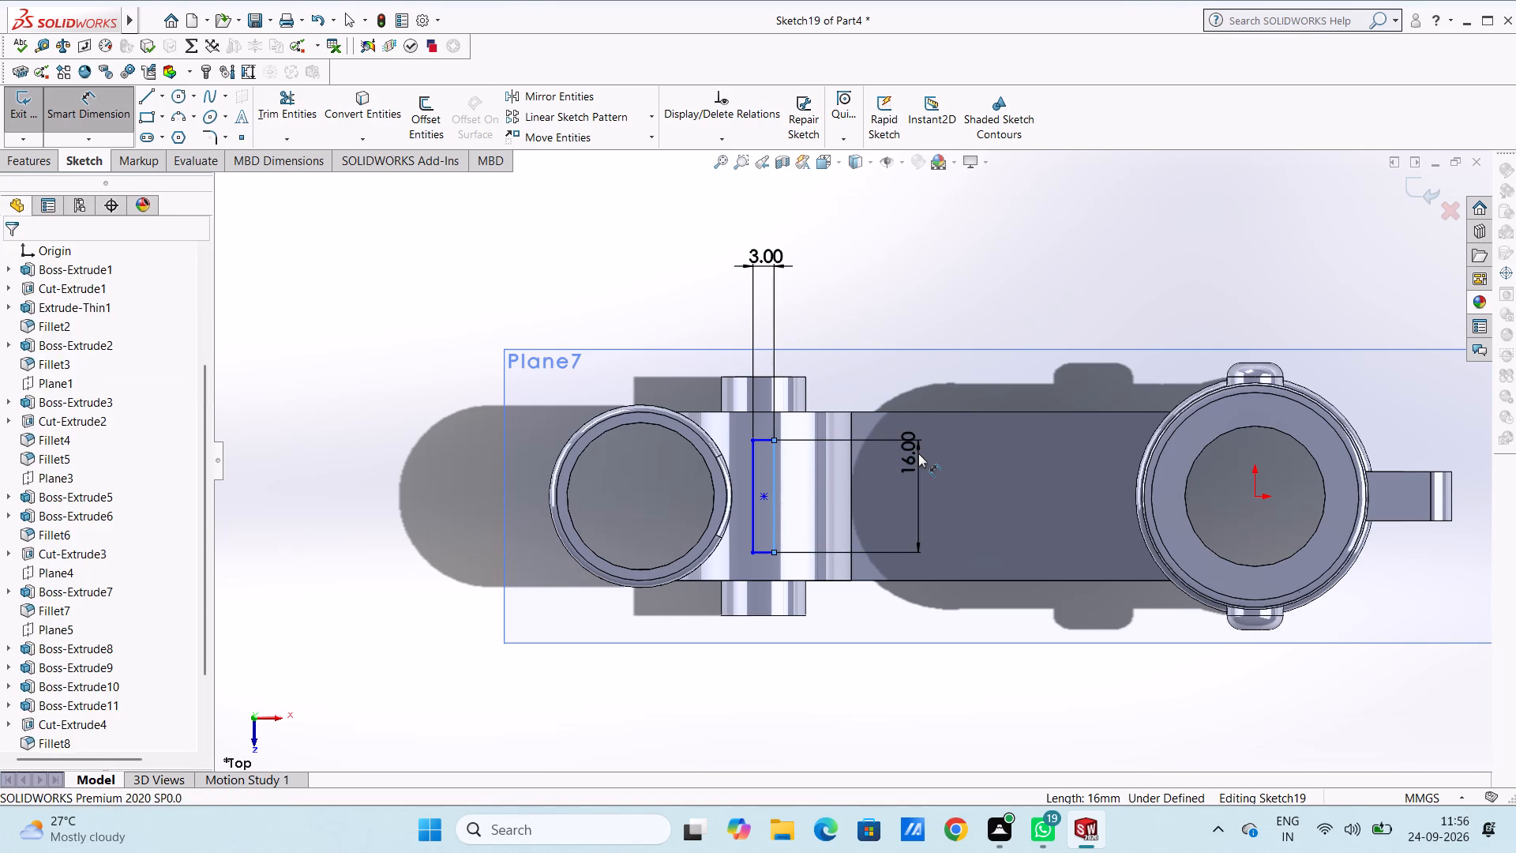
pyautogui.click(848, 430)
pyautogui.click(858, 269)
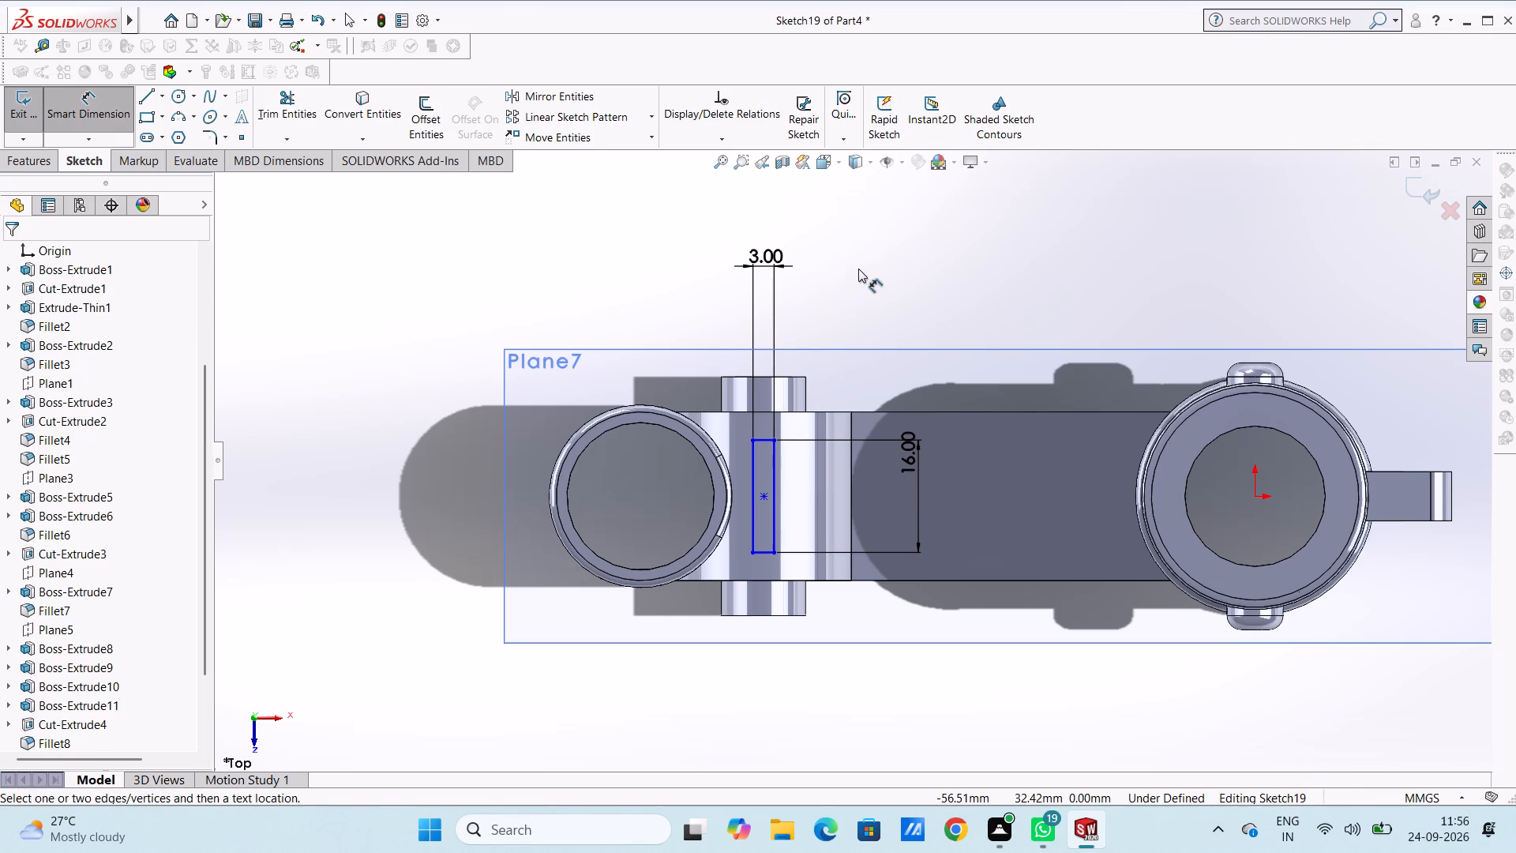
# Set the narrow rectangle's width to 2 mm.
pyautogui.doubleClick(760, 256)
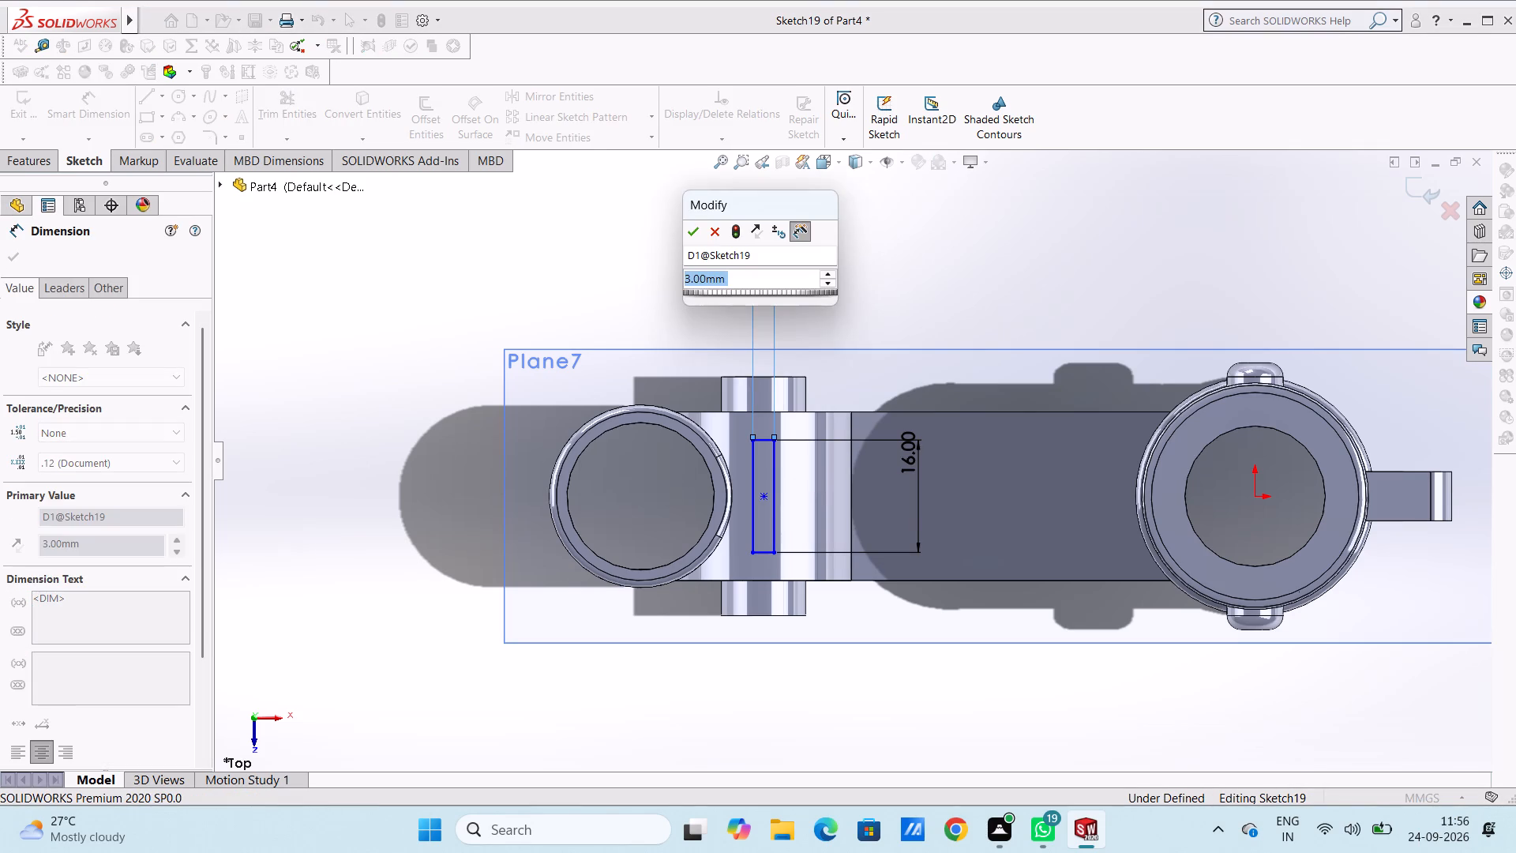
pyautogui.press('2')
pyautogui.press('Return')
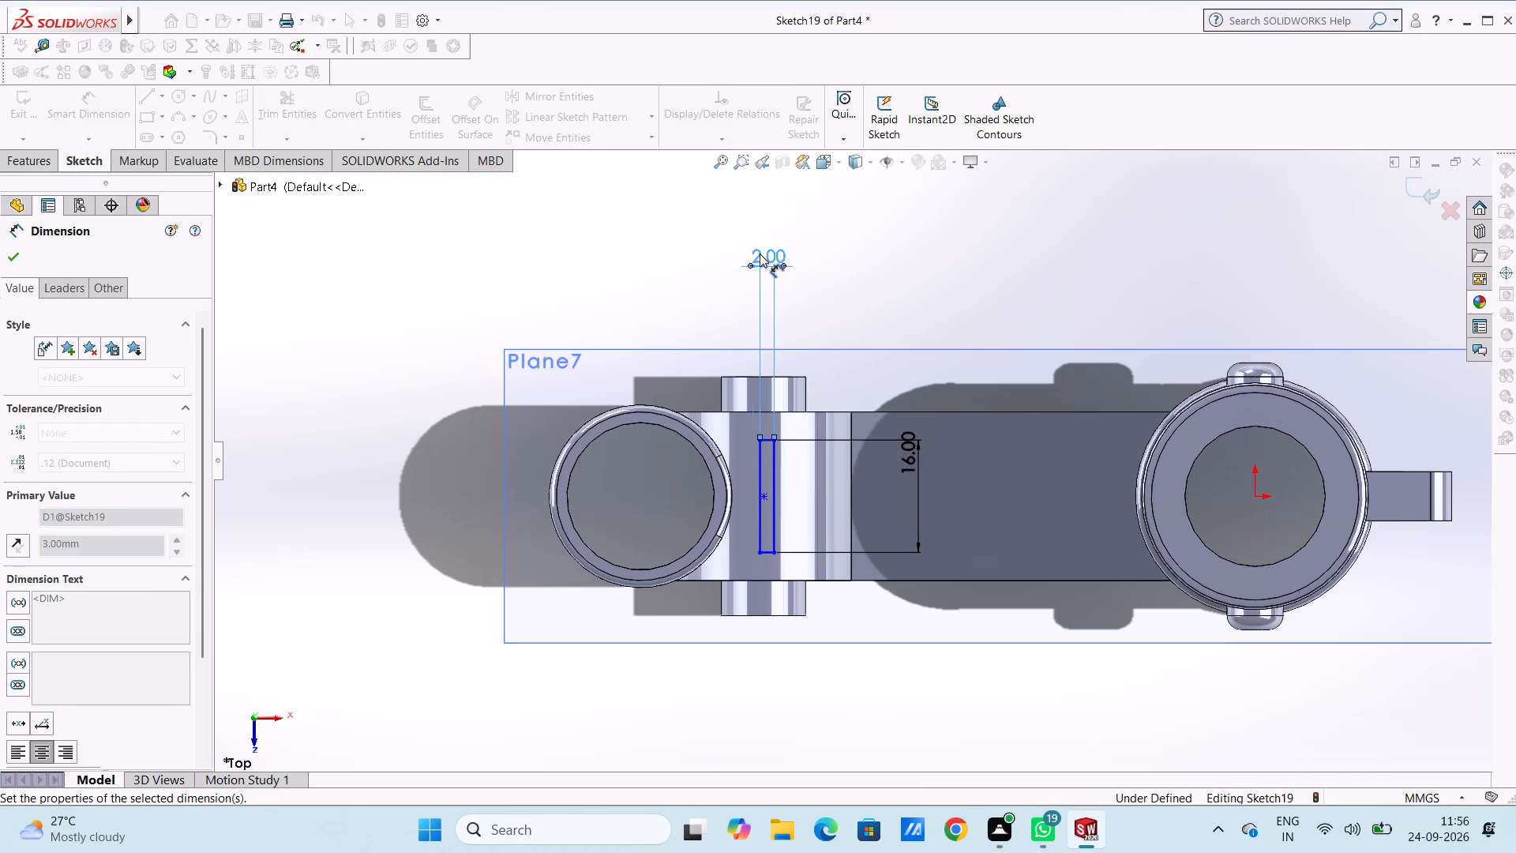
pyautogui.click(627, 303)
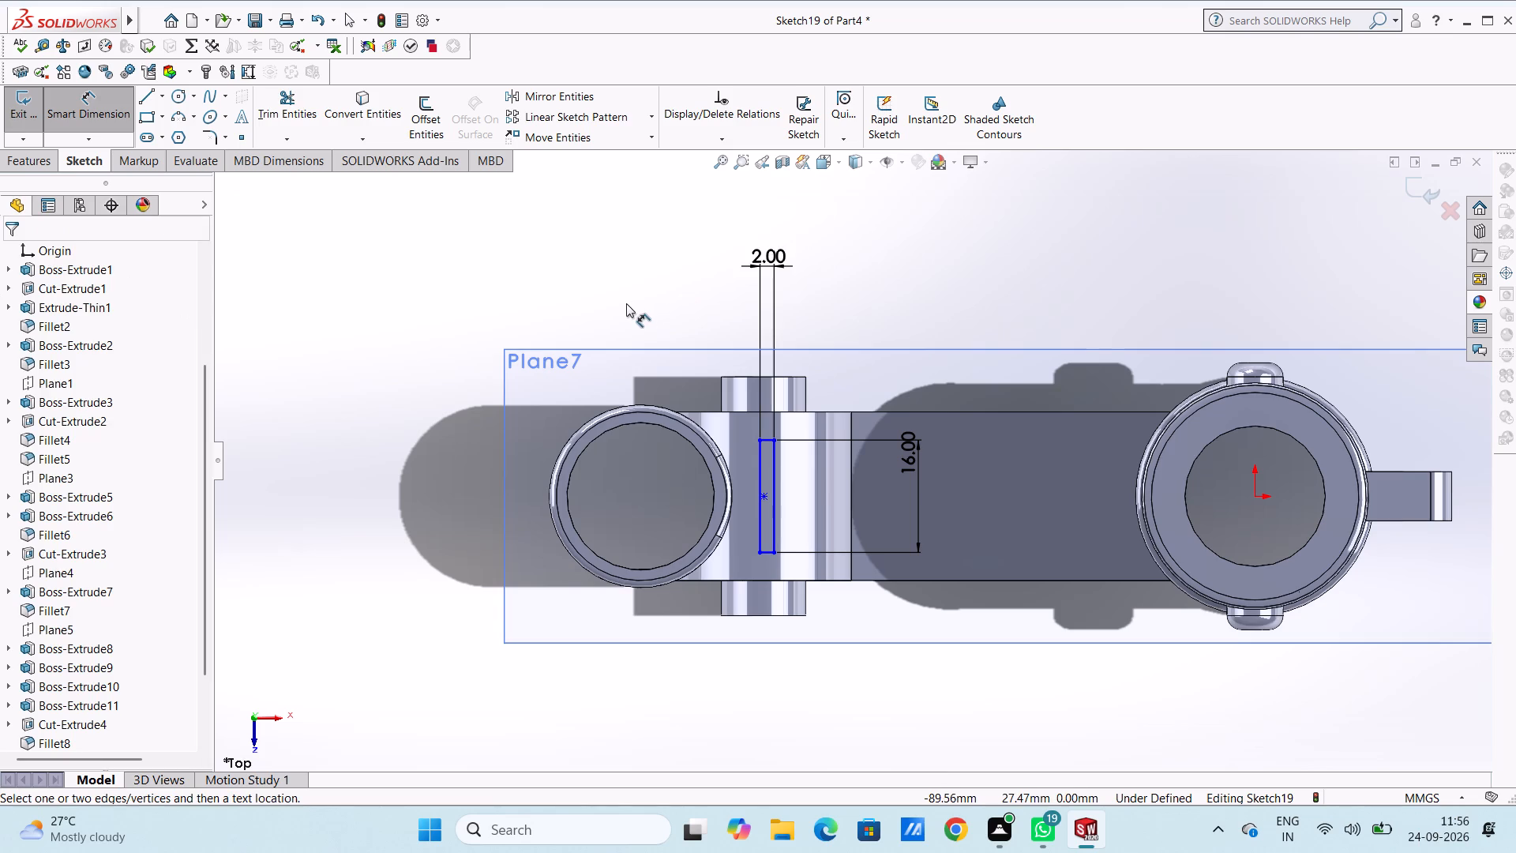
# Dimension the rectangle's centre point at 1 mm horizontally from the corner on the side facing the short tube.
pyautogui.click(764, 498)
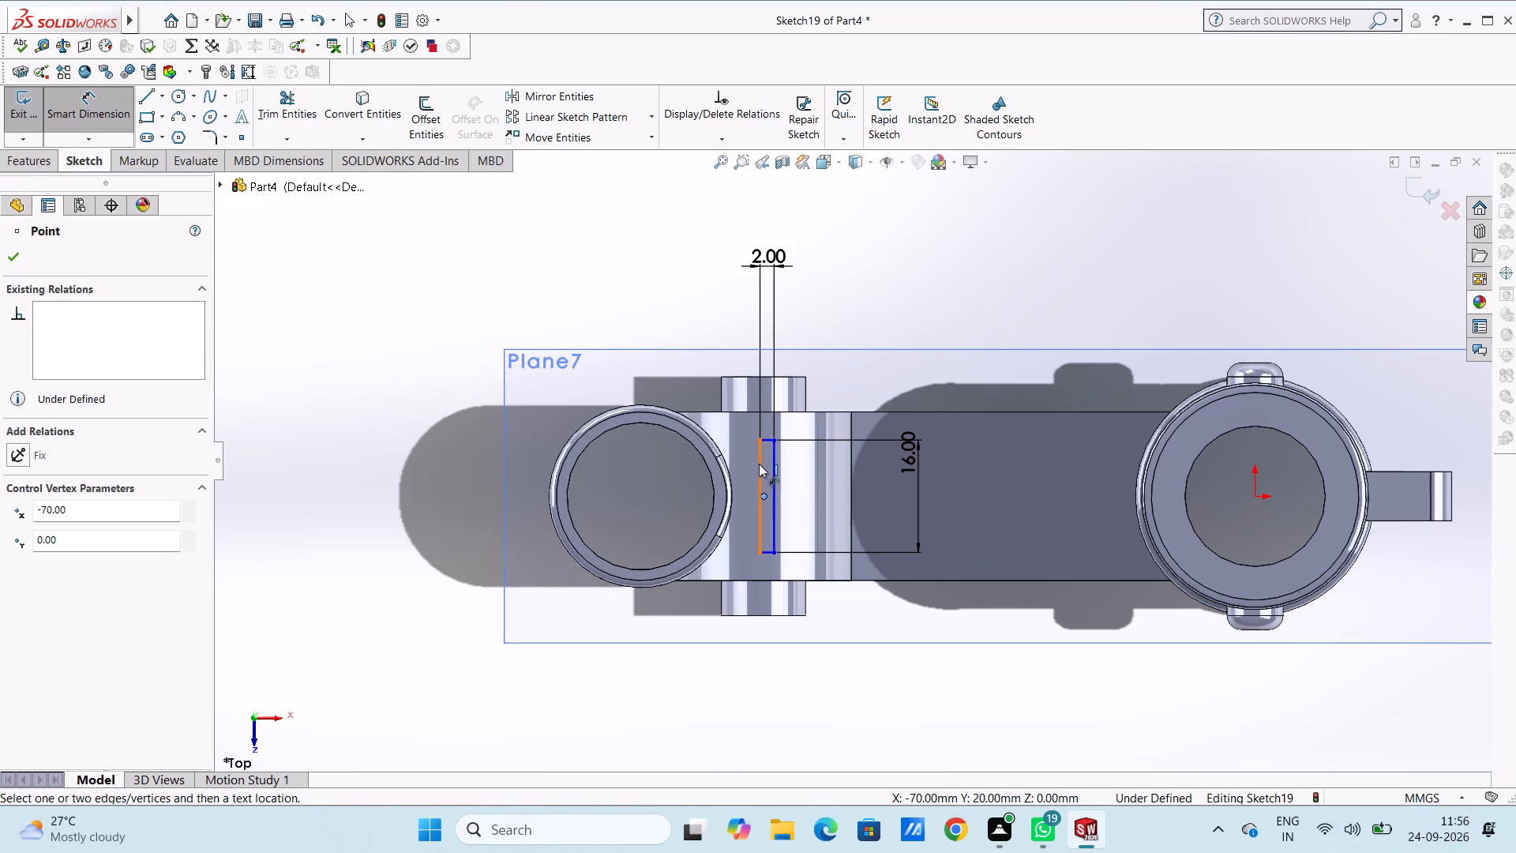
pyautogui.click(760, 442)
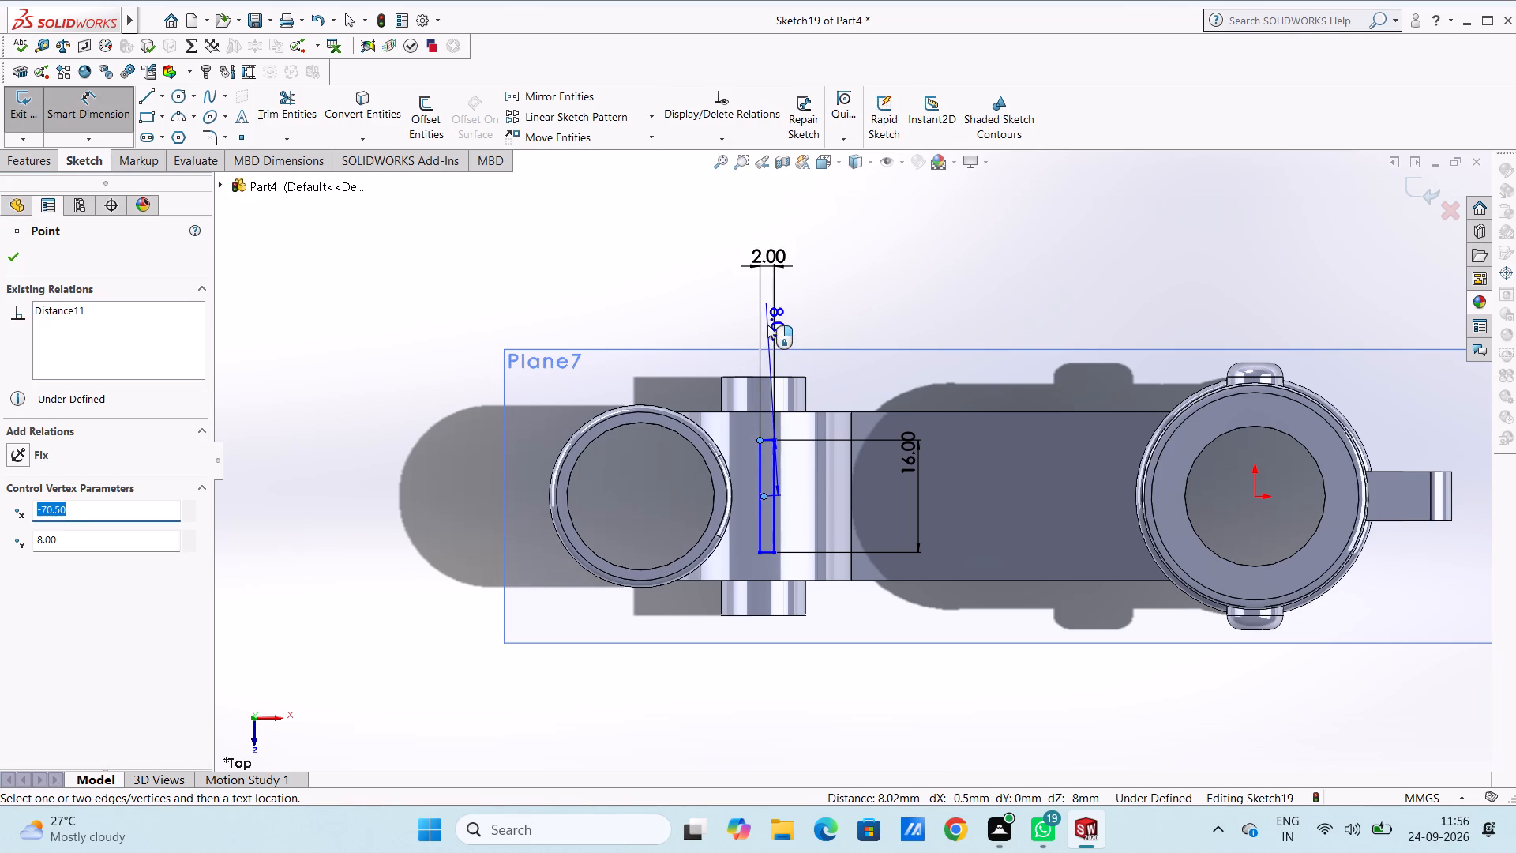
pyautogui.click(763, 324)
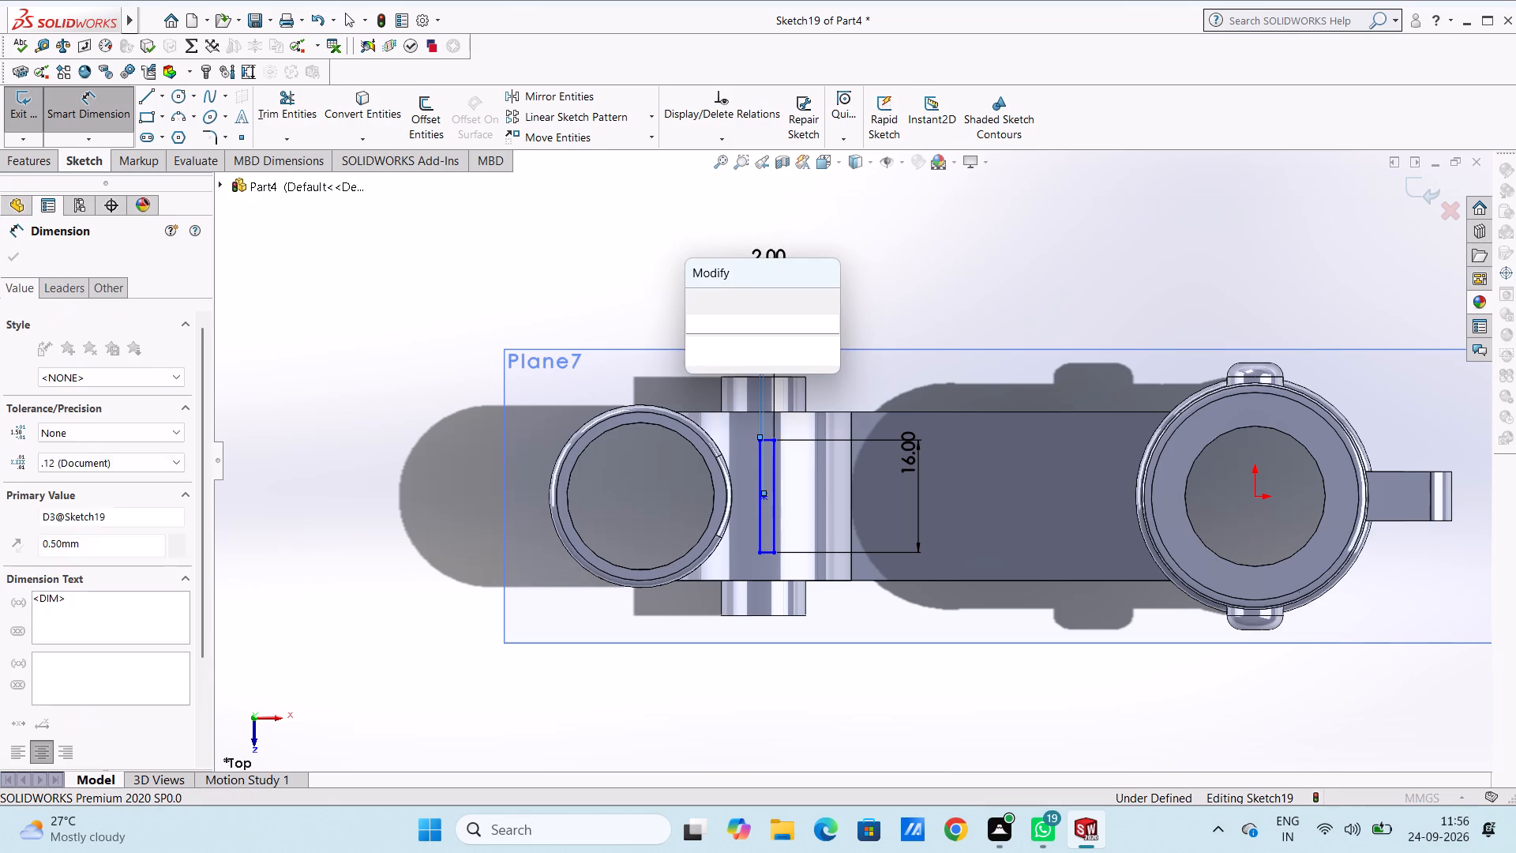
pyautogui.press('1')
pyautogui.press('Return')
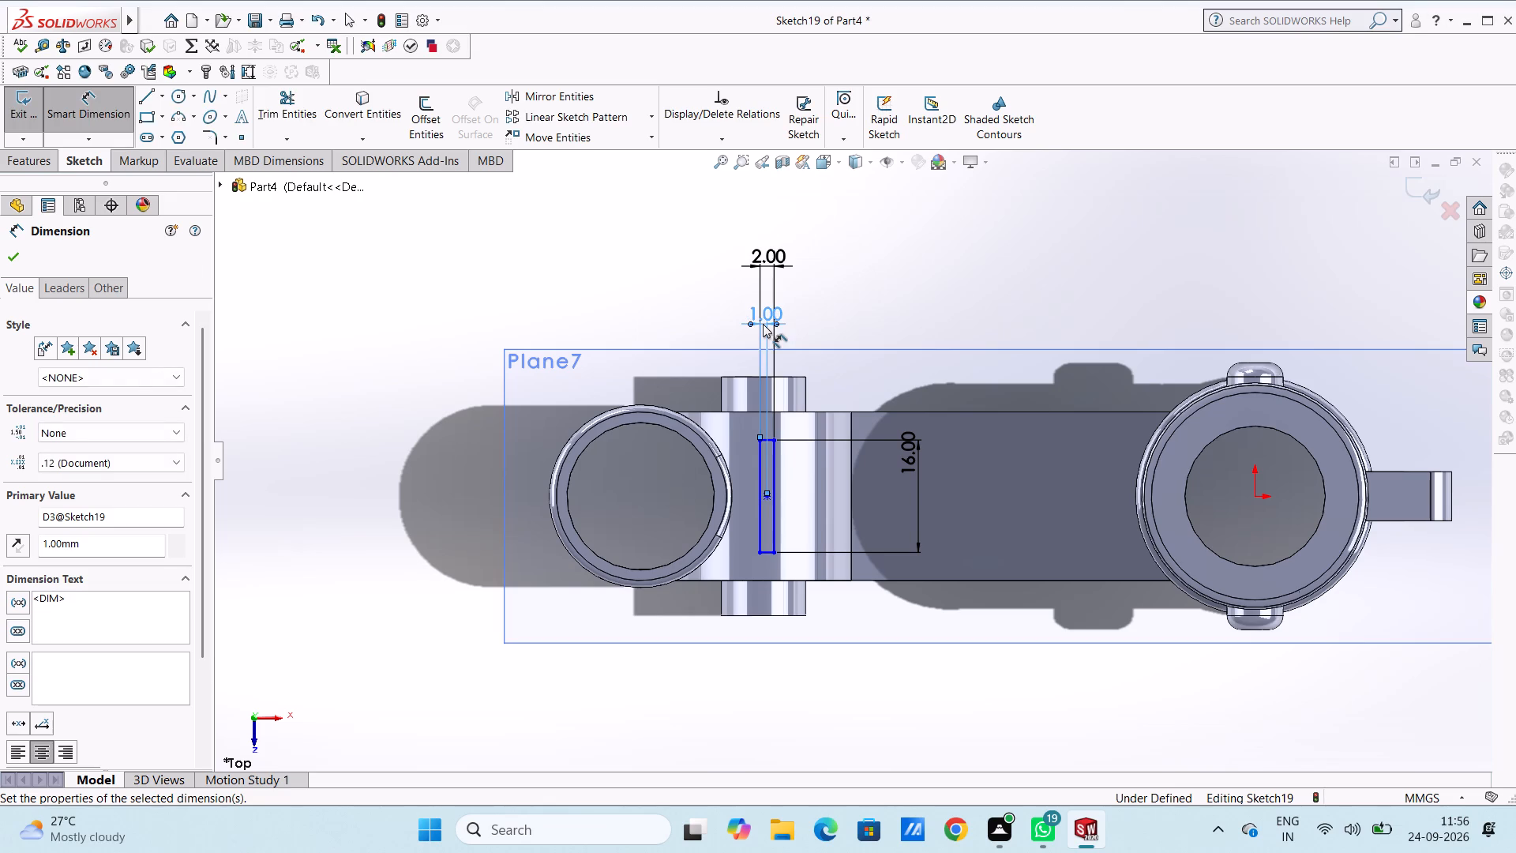
pyautogui.click(646, 298)
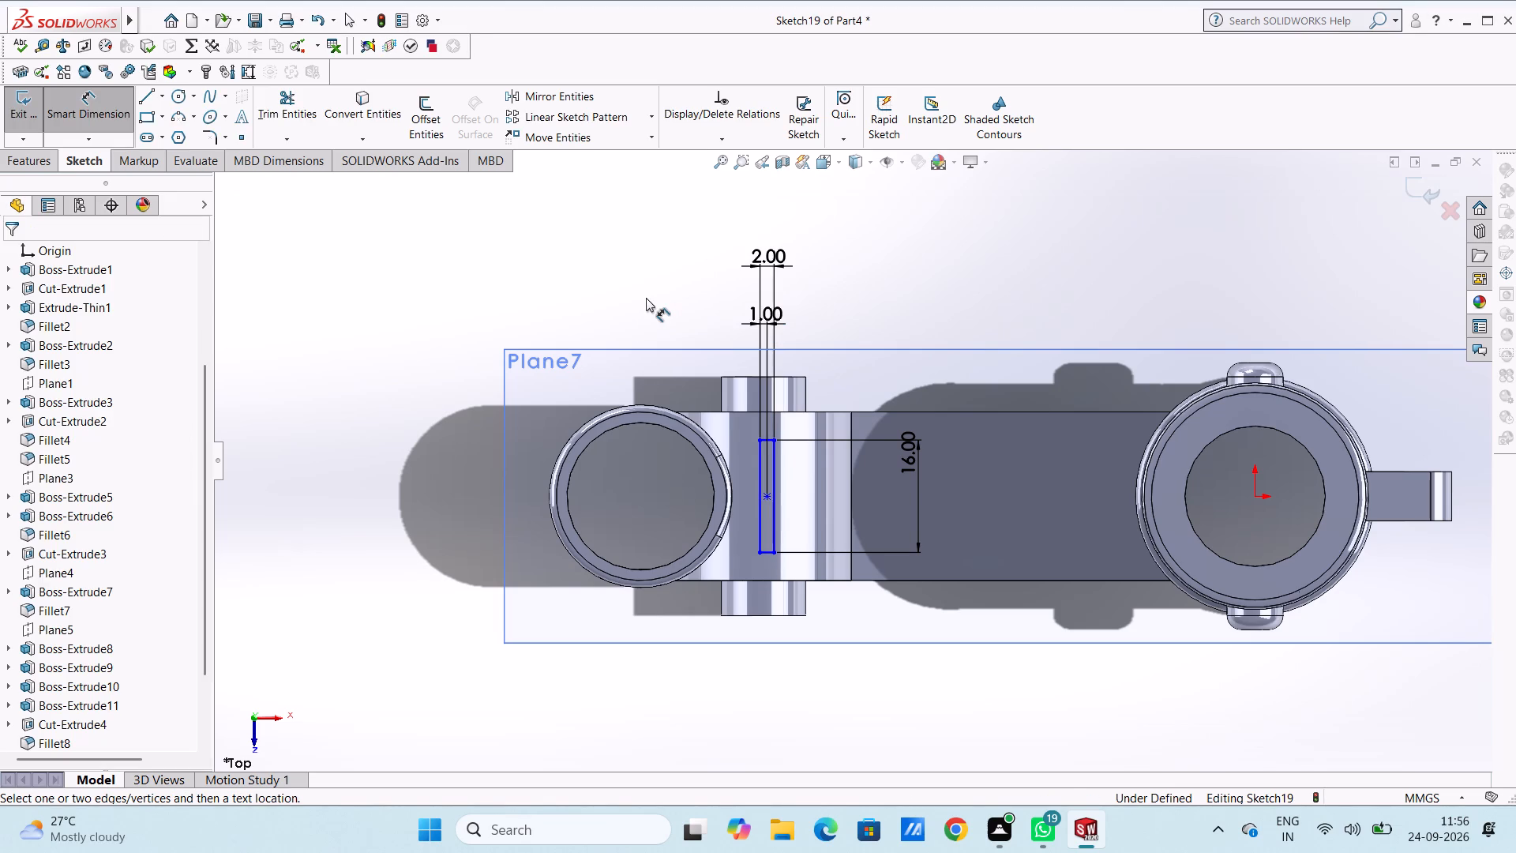
# Dimension the rectangle's centre point at 70 mm horizontally from the origin.
pyautogui.click(766, 498)
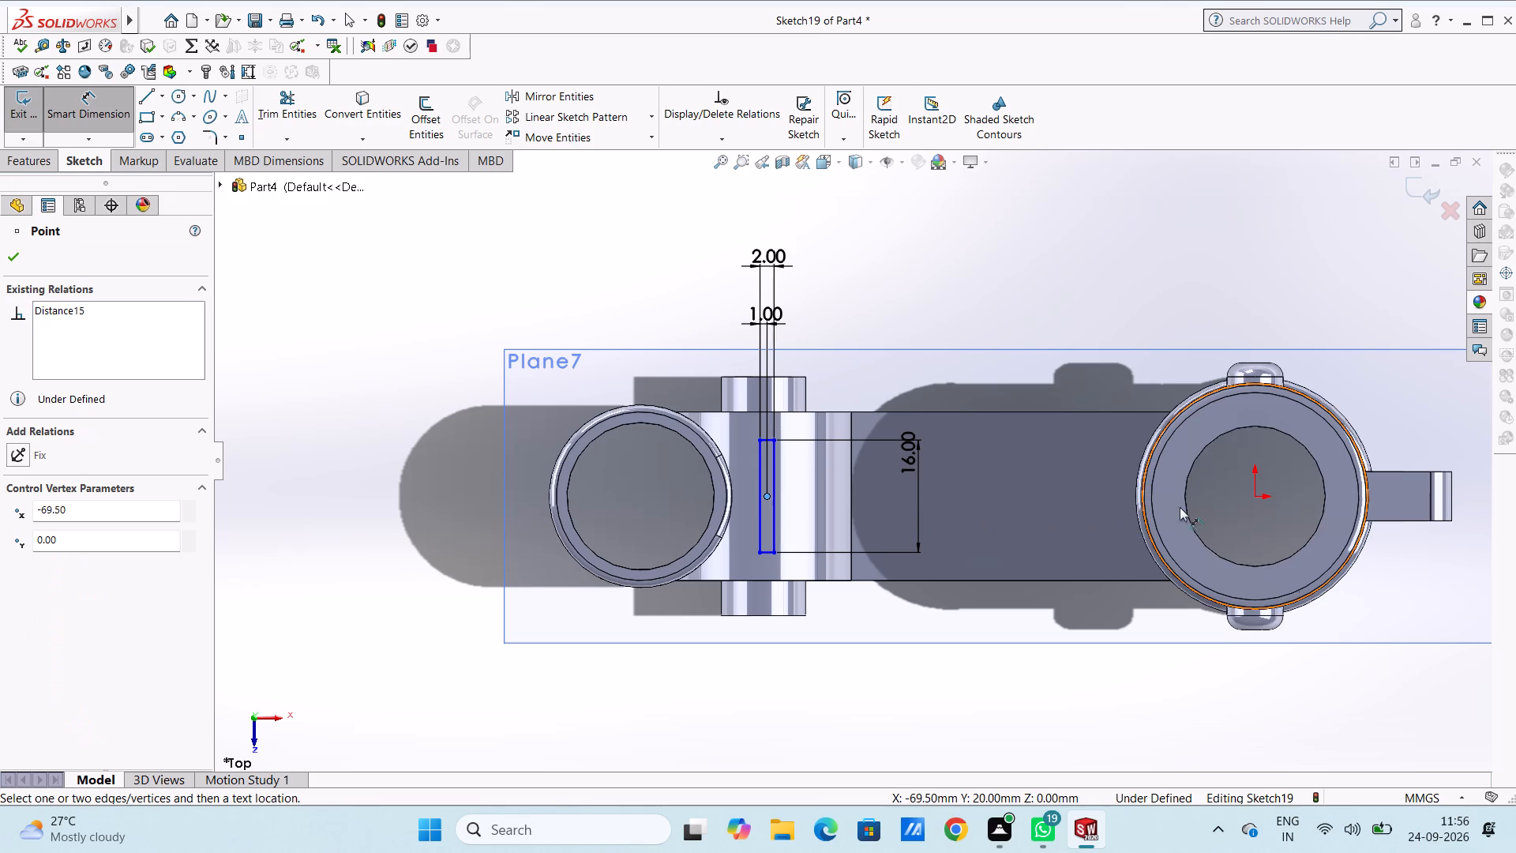
pyautogui.click(1257, 494)
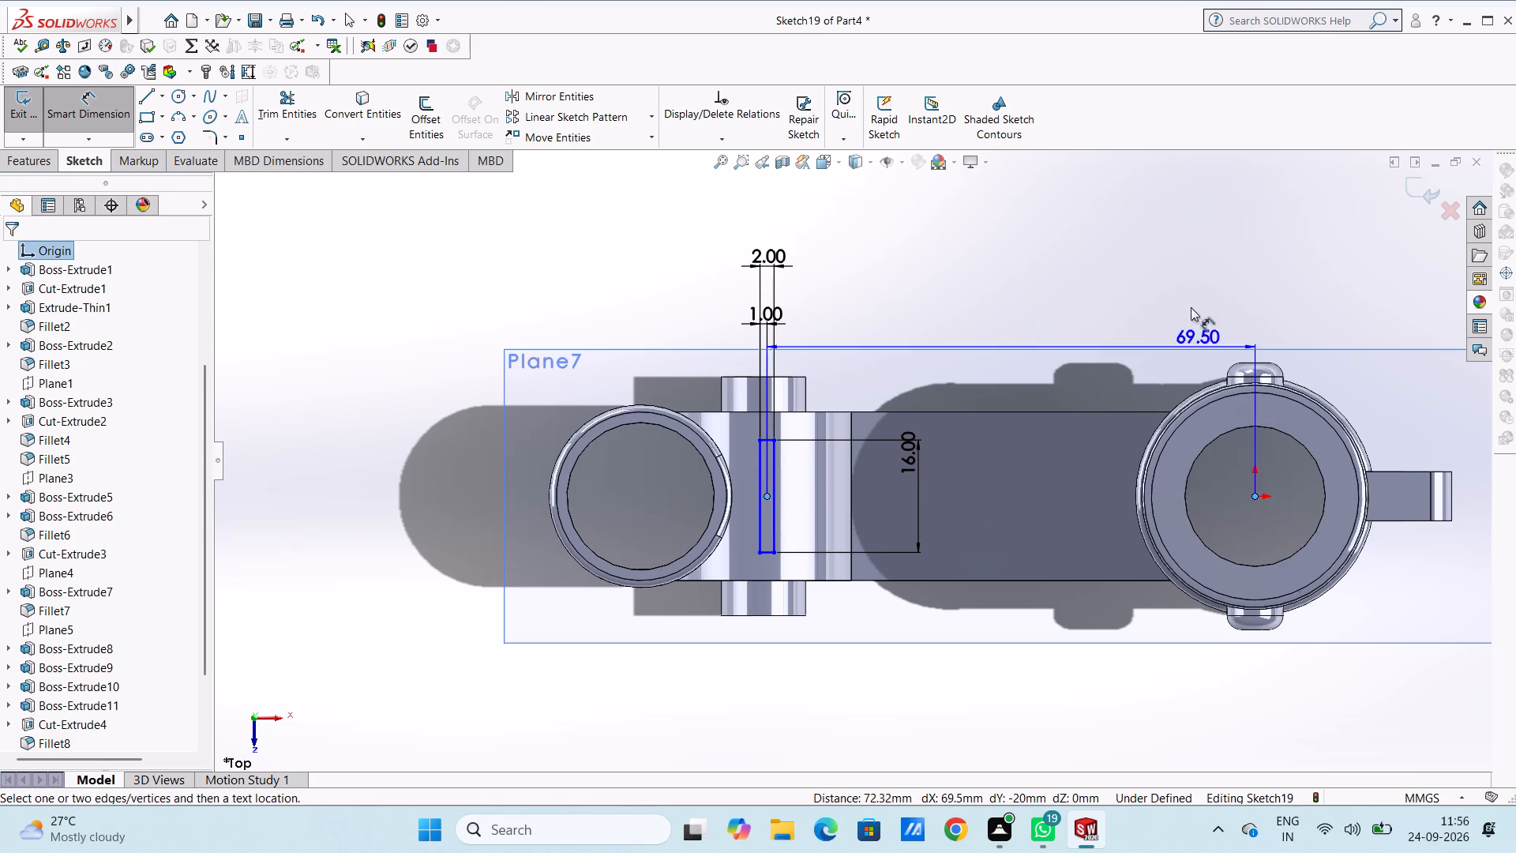
pyautogui.click(1178, 245)
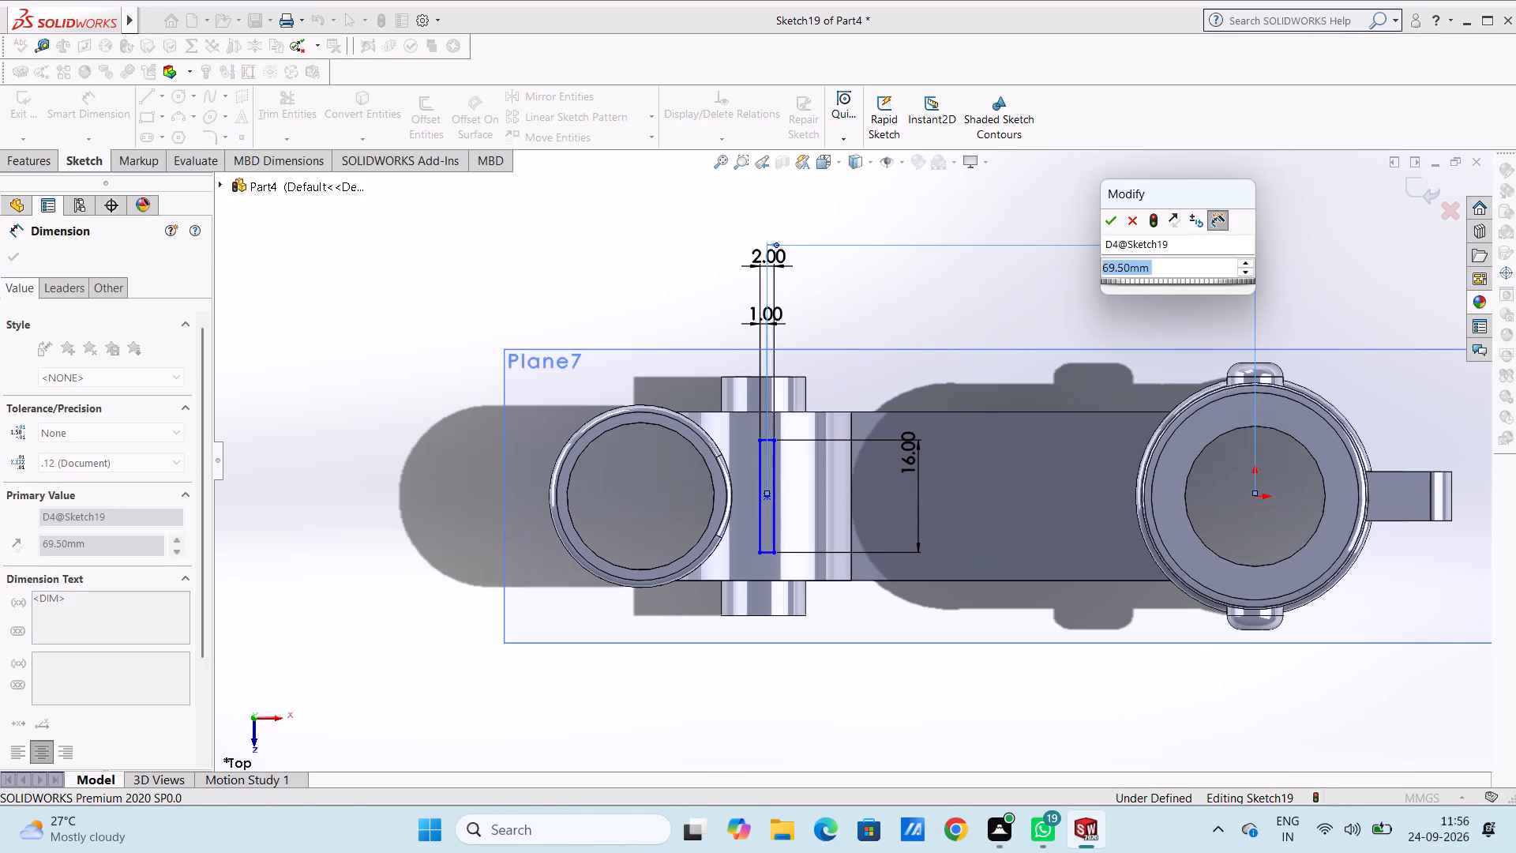
pyautogui.write('70')
pyautogui.press('Return')
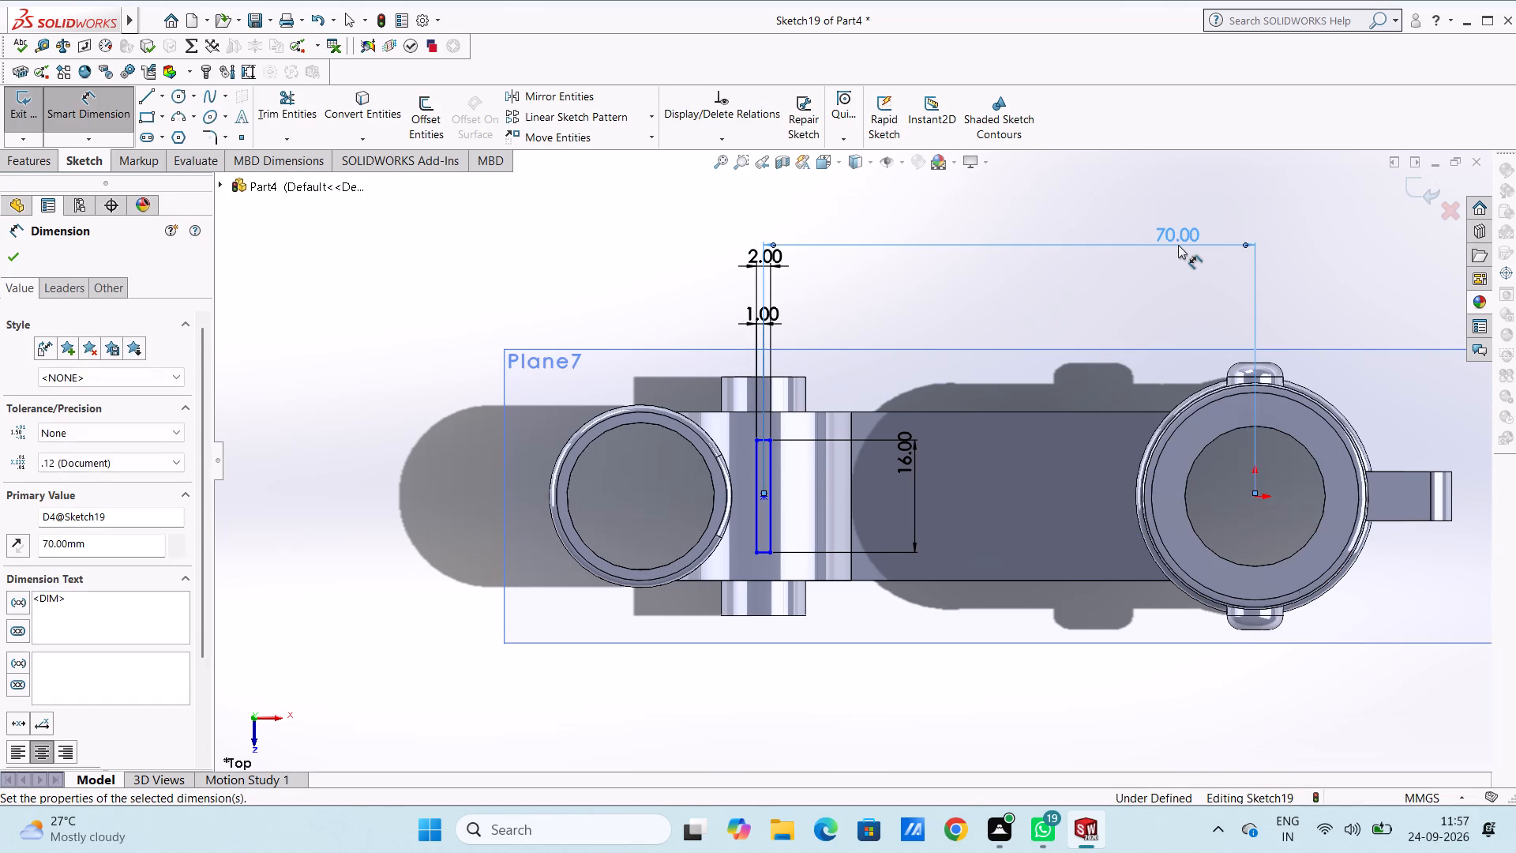
pyautogui.click(1021, 301)
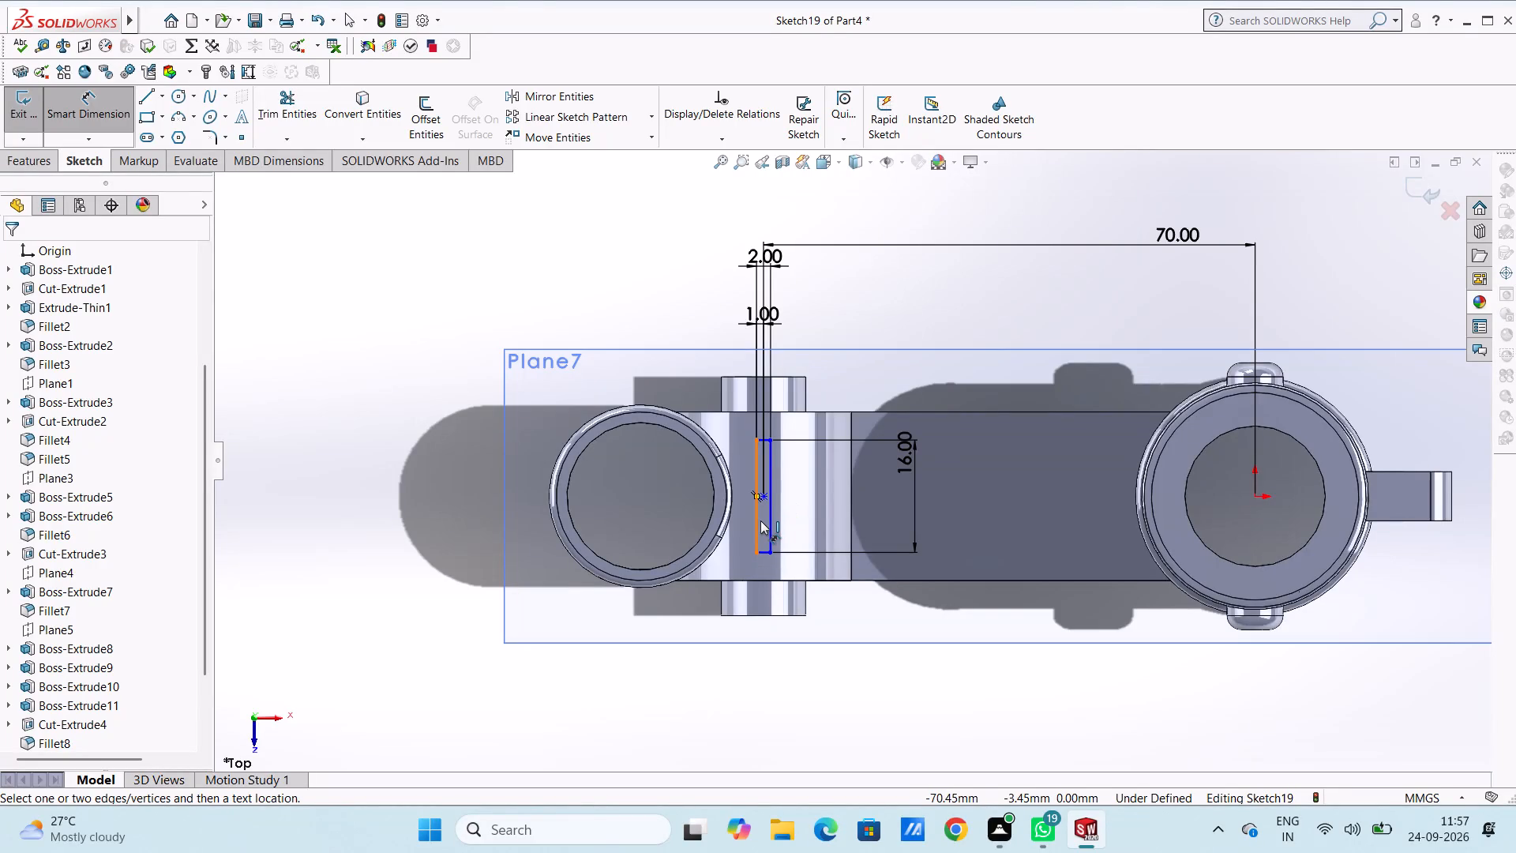
# Dimension the rectangle's other long side, nearest the short tube.
pyautogui.click(760, 520)
pyautogui.click(259, 478)
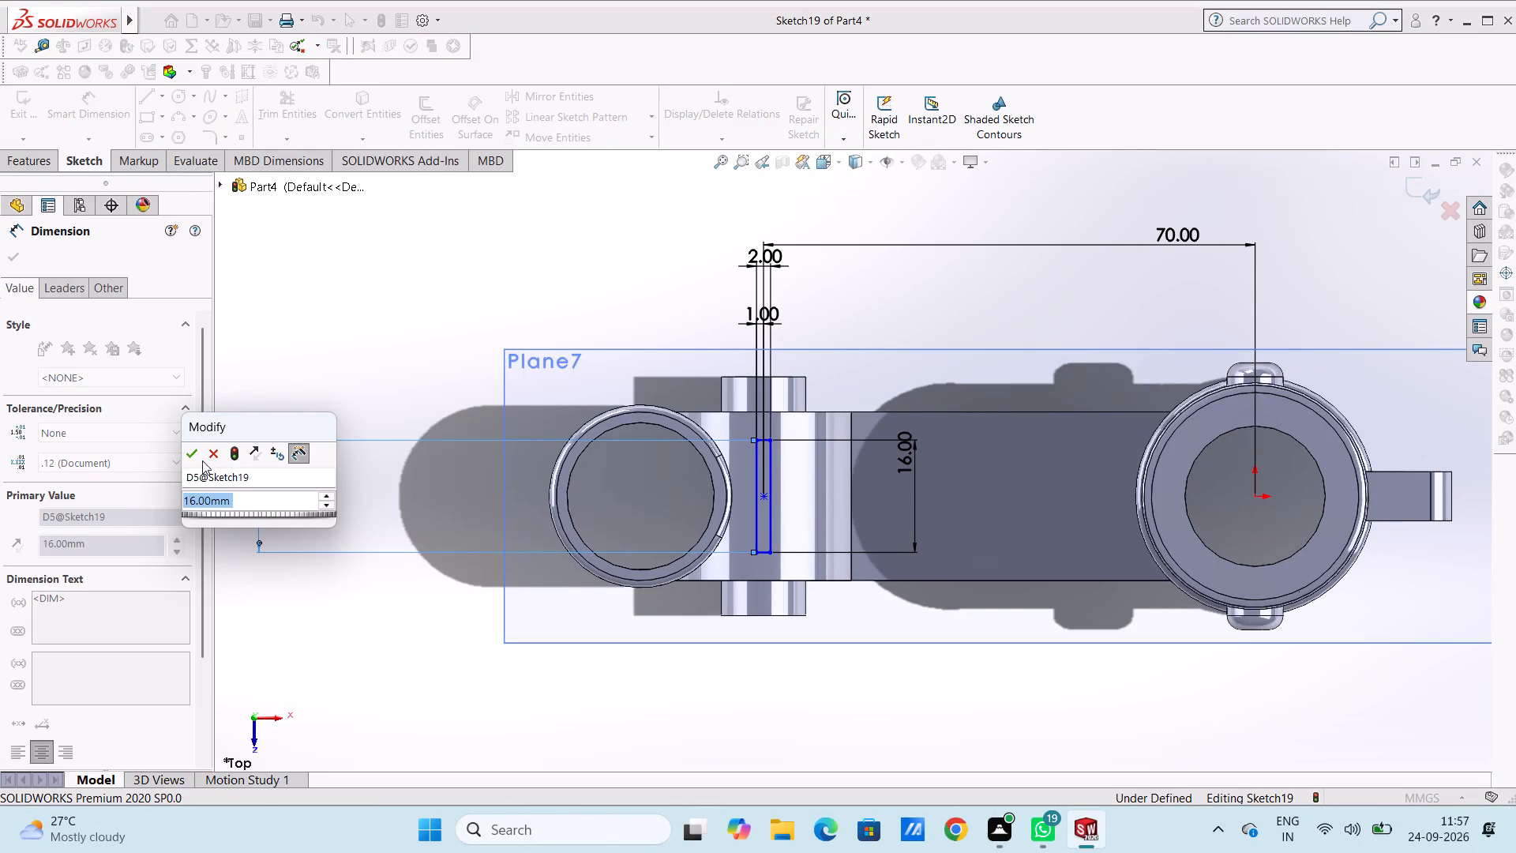
pyautogui.click(190, 457)
pyautogui.click(338, 335)
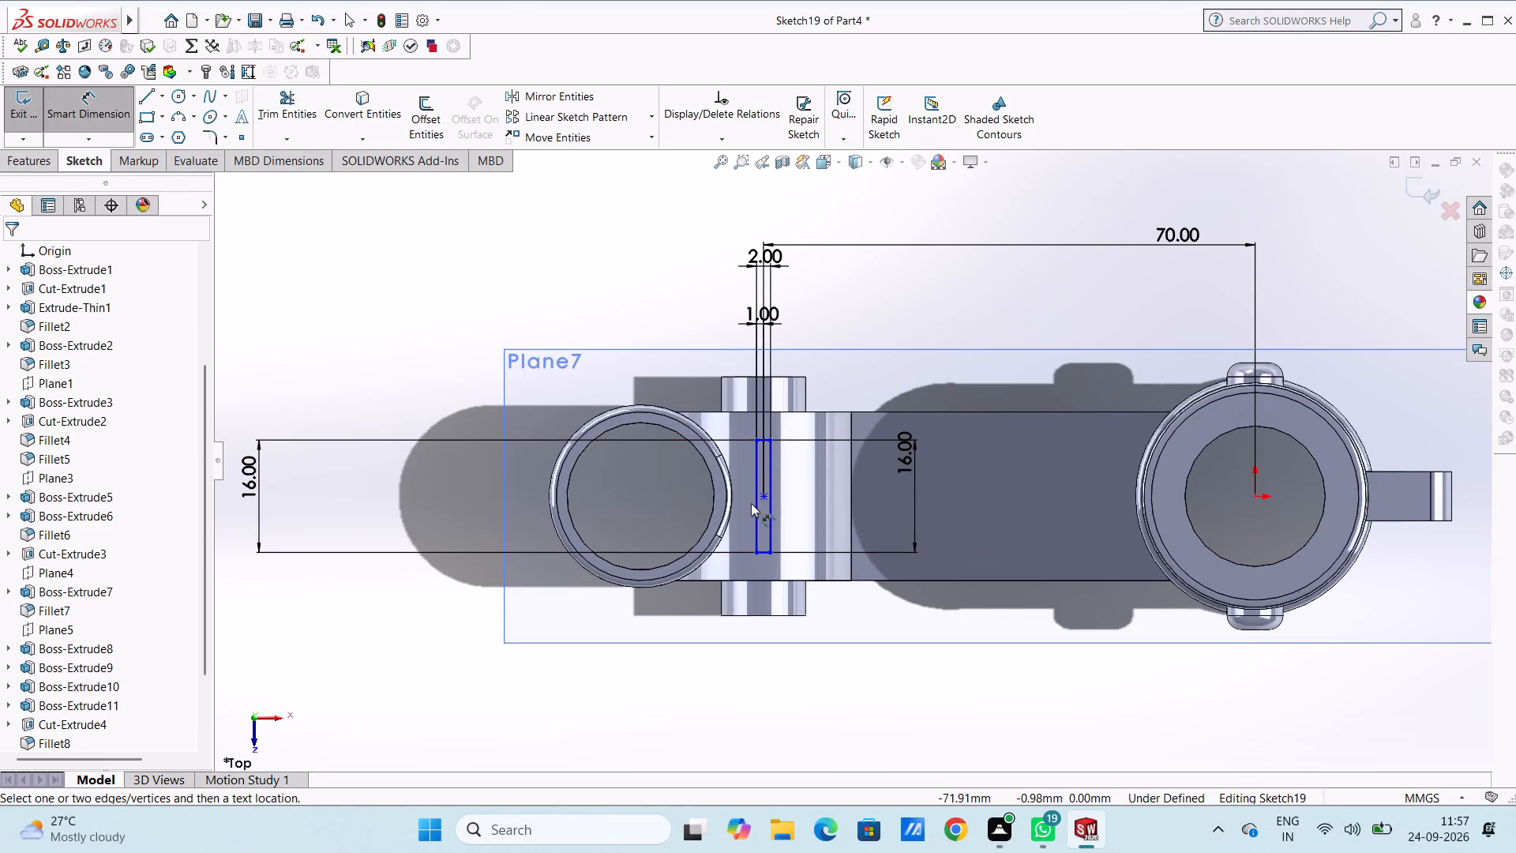
# Dimension the horizontal distance from the rectangle's centre point to the outer corner of the arched block's side boss.
pyautogui.click(763, 495)
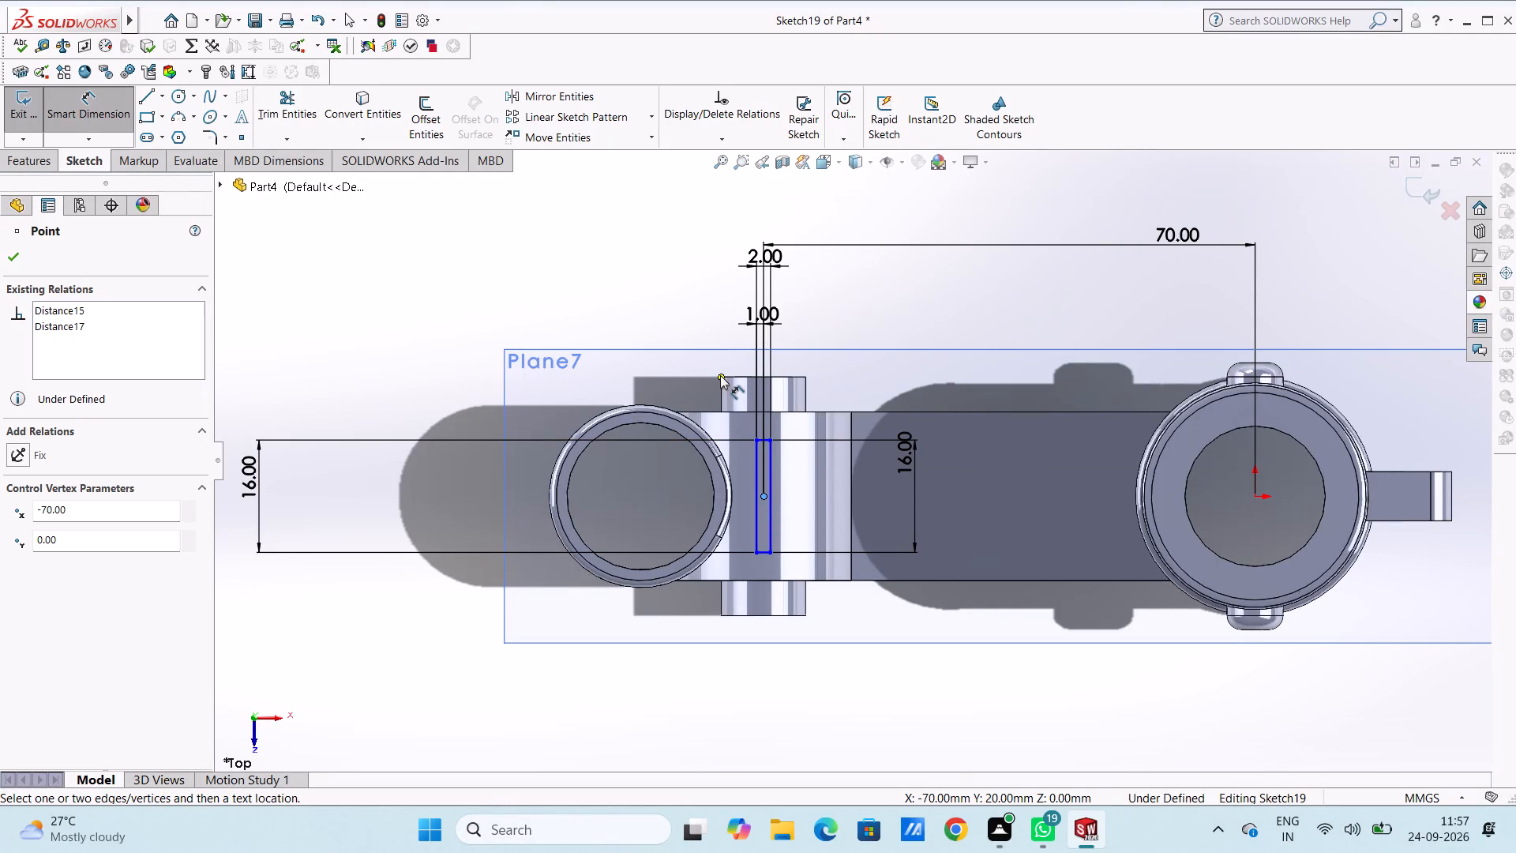
pyautogui.click(720, 375)
pyautogui.click(740, 689)
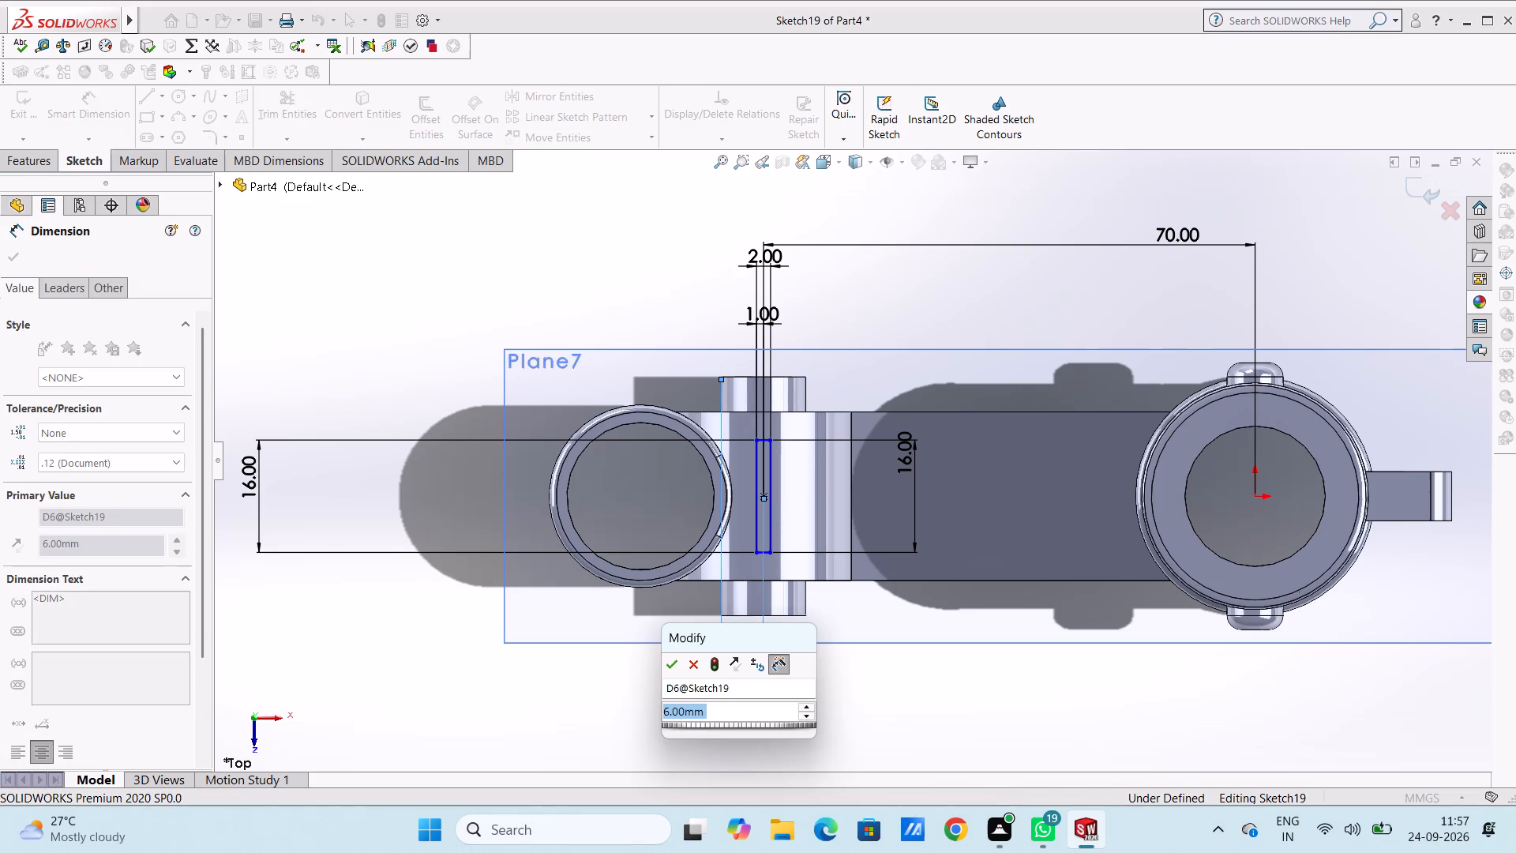
pyautogui.click(672, 667)
pyautogui.click(602, 685)
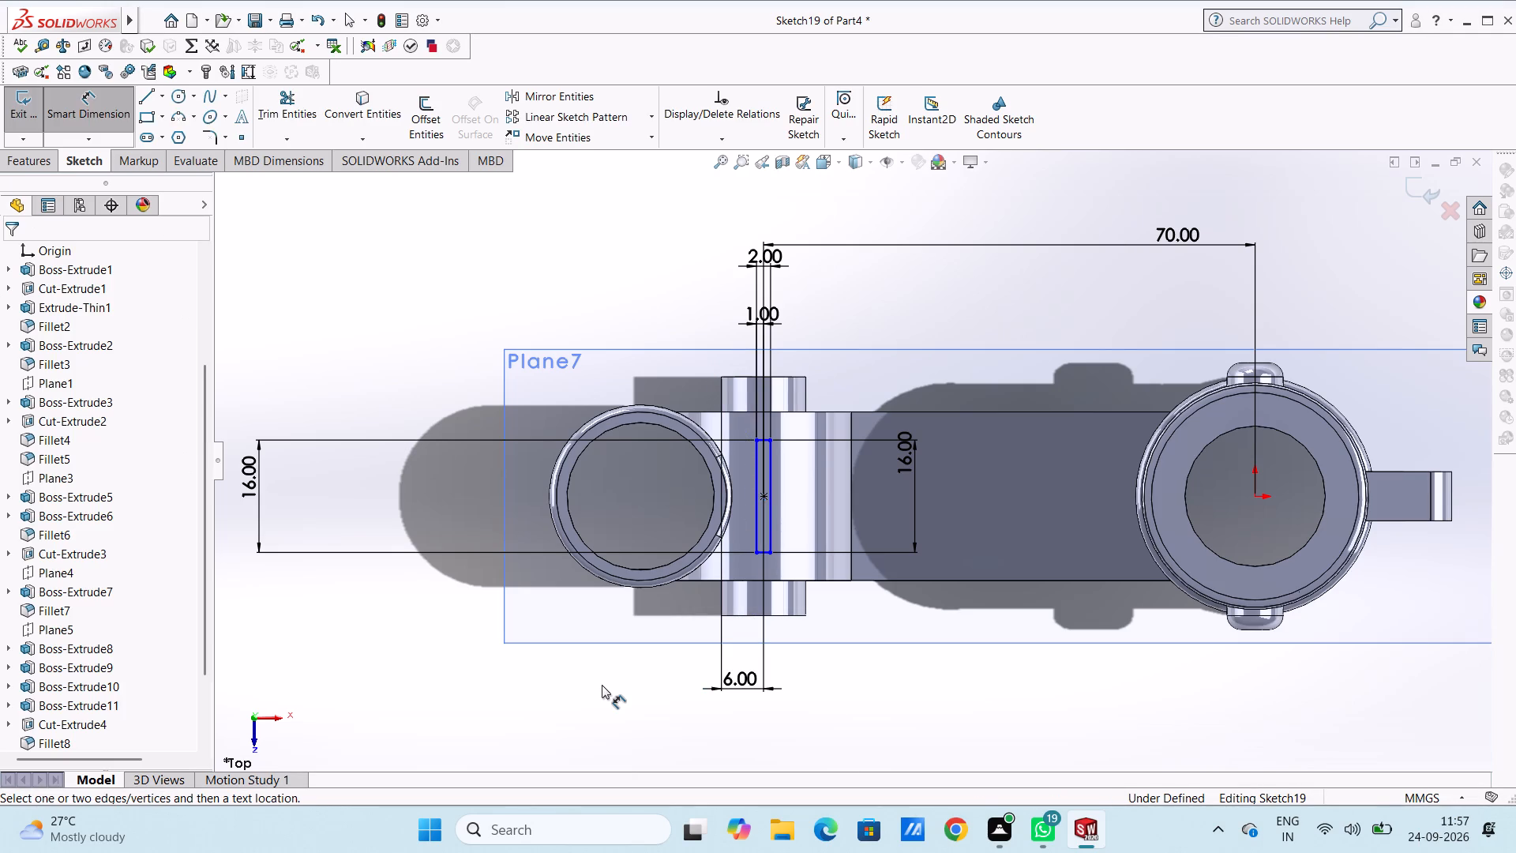
pyautogui.press('Escape')
pyautogui.press('Escape')
# Extrude the narrow rectangle upward from its sketch plane as a blind 50 mm boss merged with the arched block.
pyautogui.scroll(1, 587, 688)
pyautogui.moveTo(587, 688); pyautogui.dragTo(598, 460, button='middle')
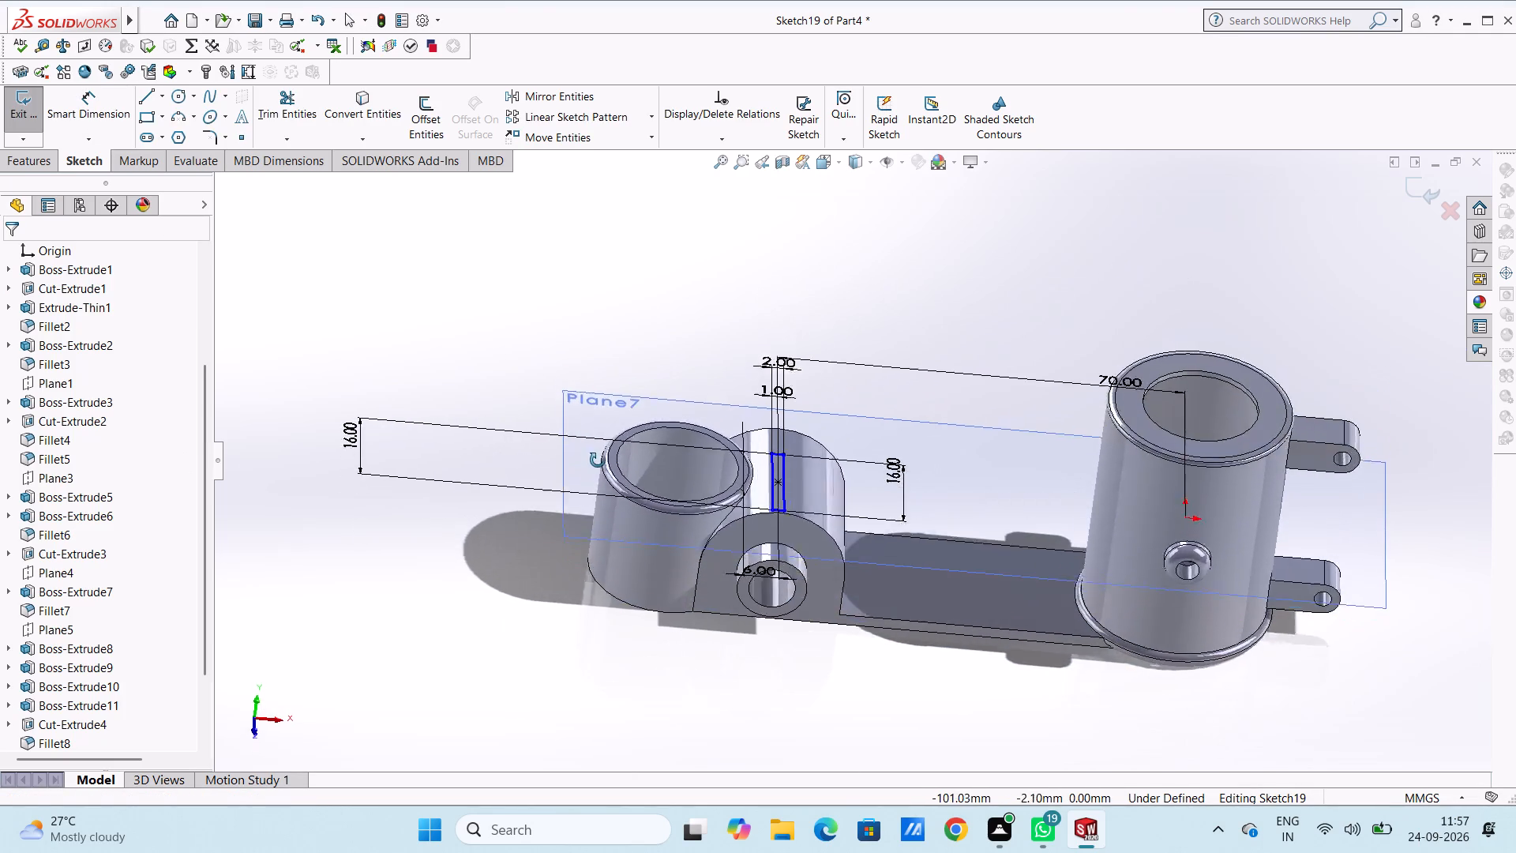
pyautogui.moveTo(598, 460); pyautogui.dragTo(595, 408, button='middle')
pyautogui.click(33, 163)
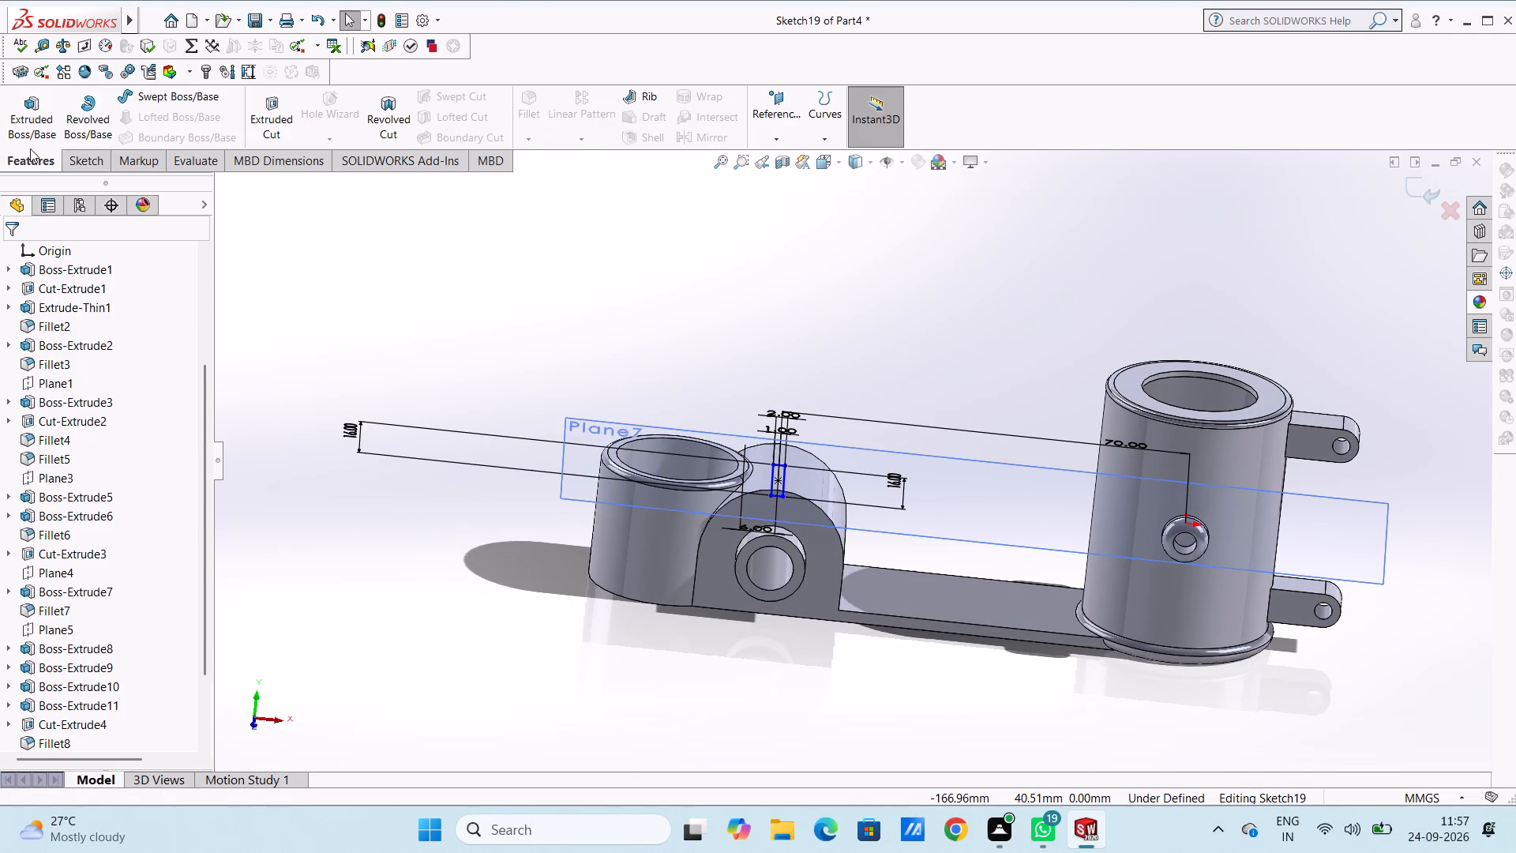
pyautogui.click(27, 113)
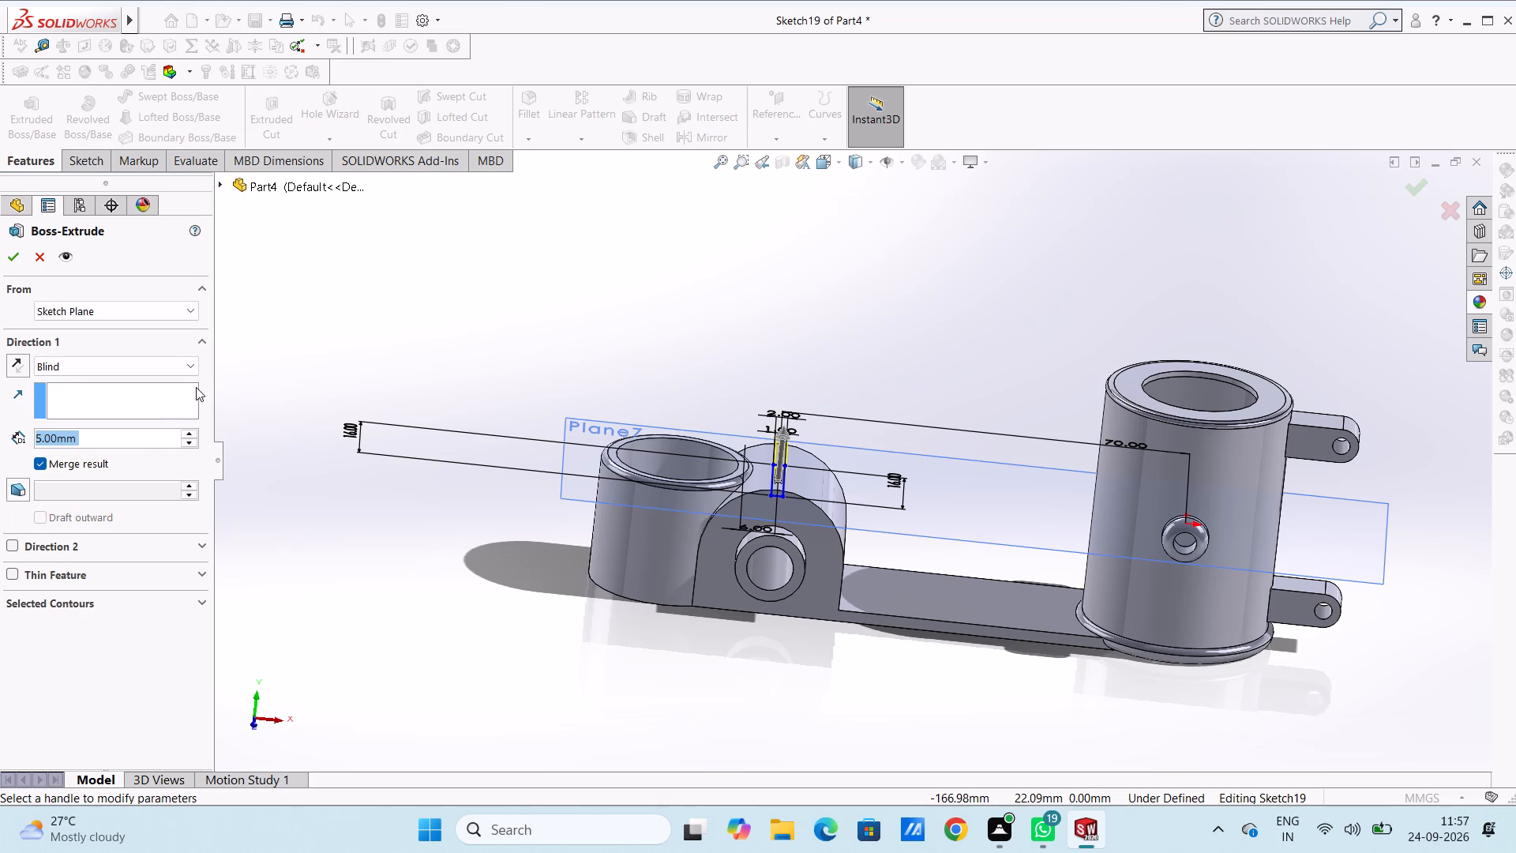
pyautogui.write('50')
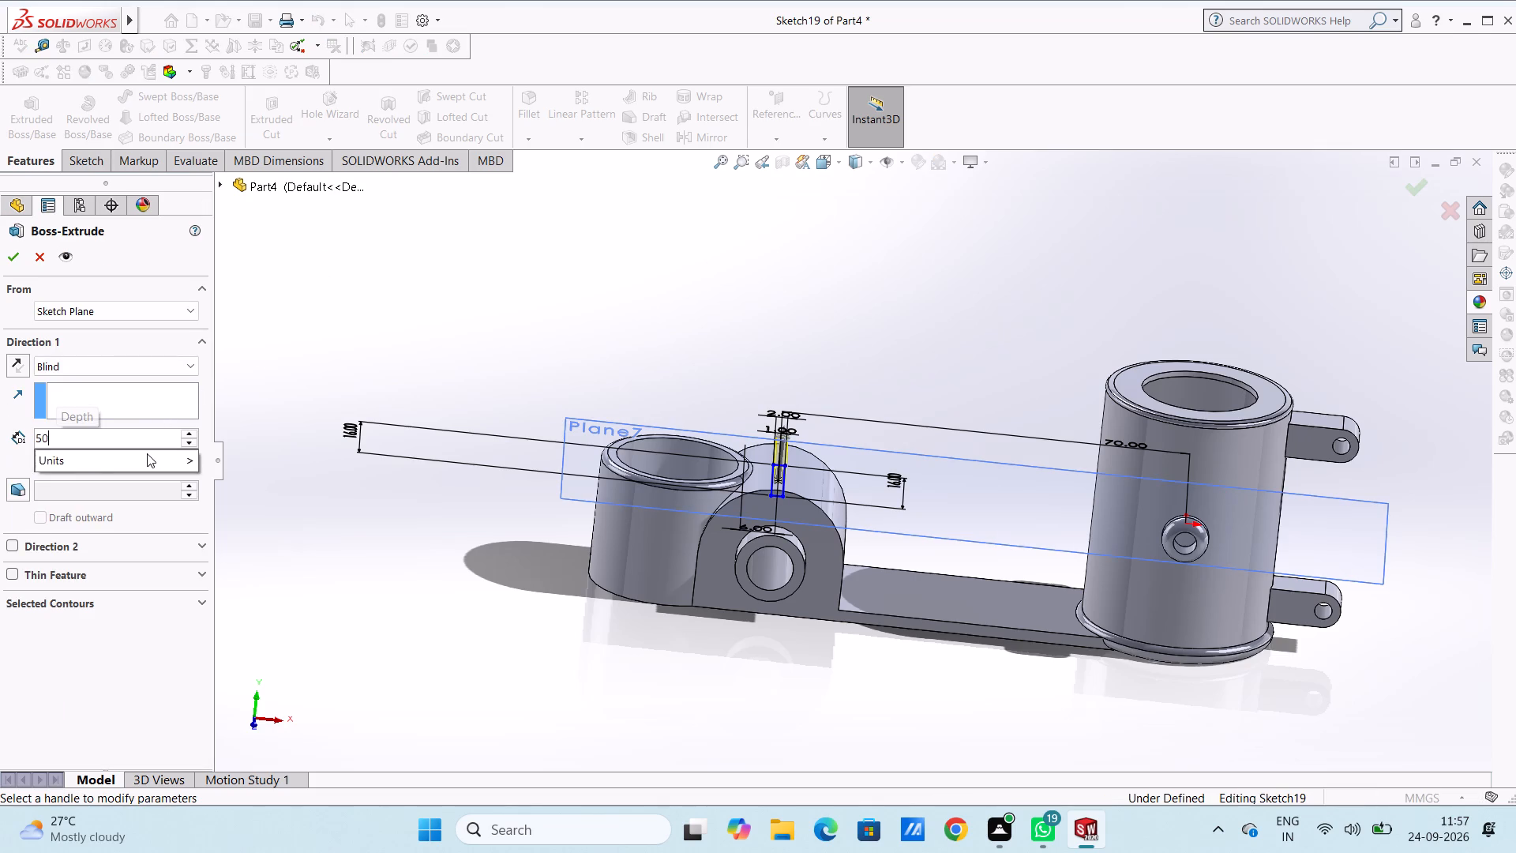
pyautogui.press('Return')
pyautogui.scroll(2, 569, 311)
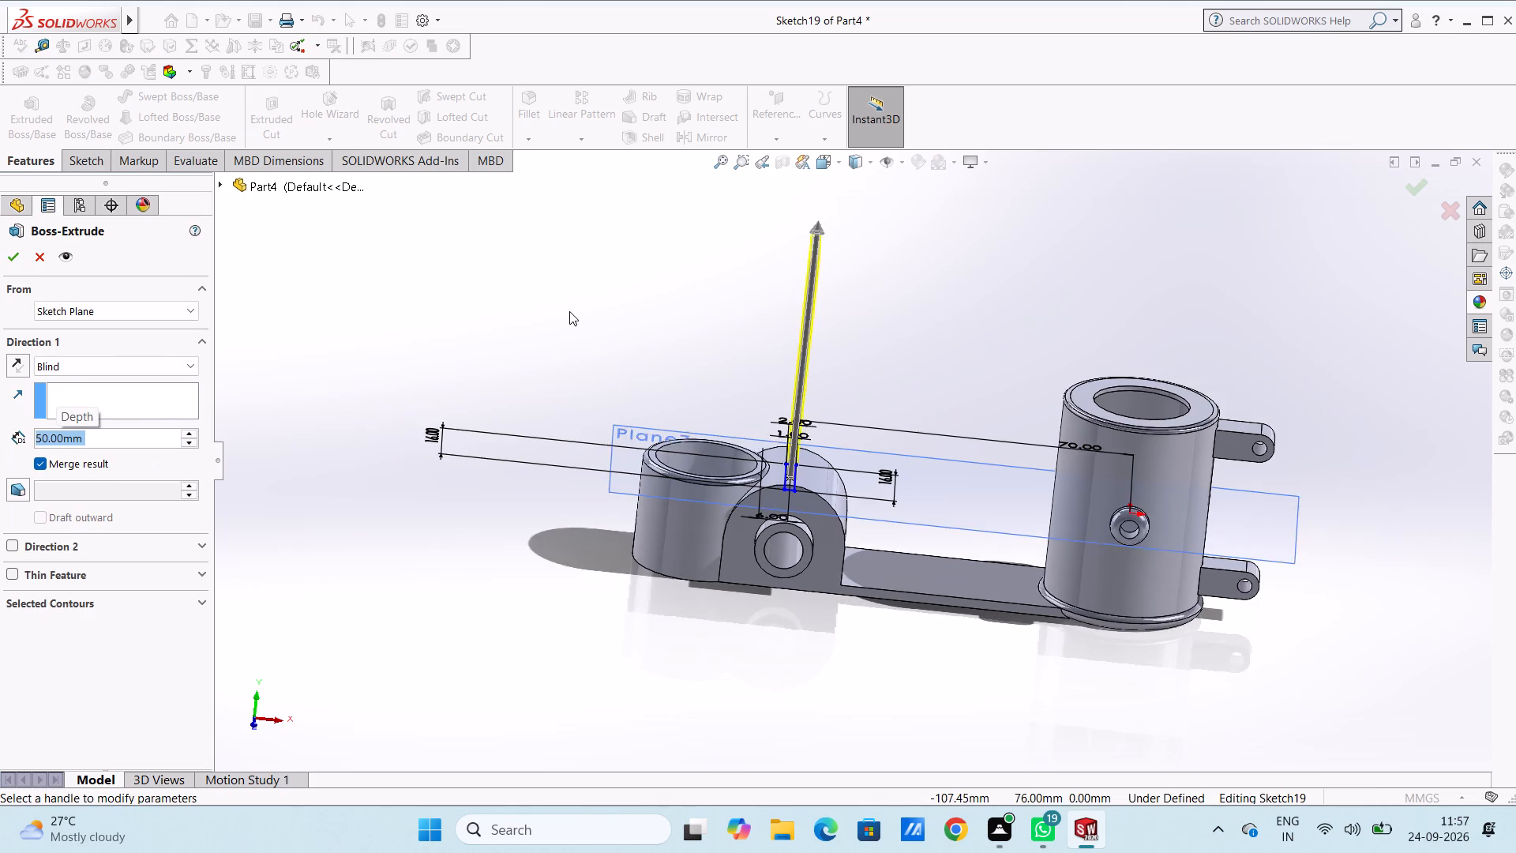
pyautogui.moveTo(611, 318); pyautogui.dragTo(599, 276, button='middle')
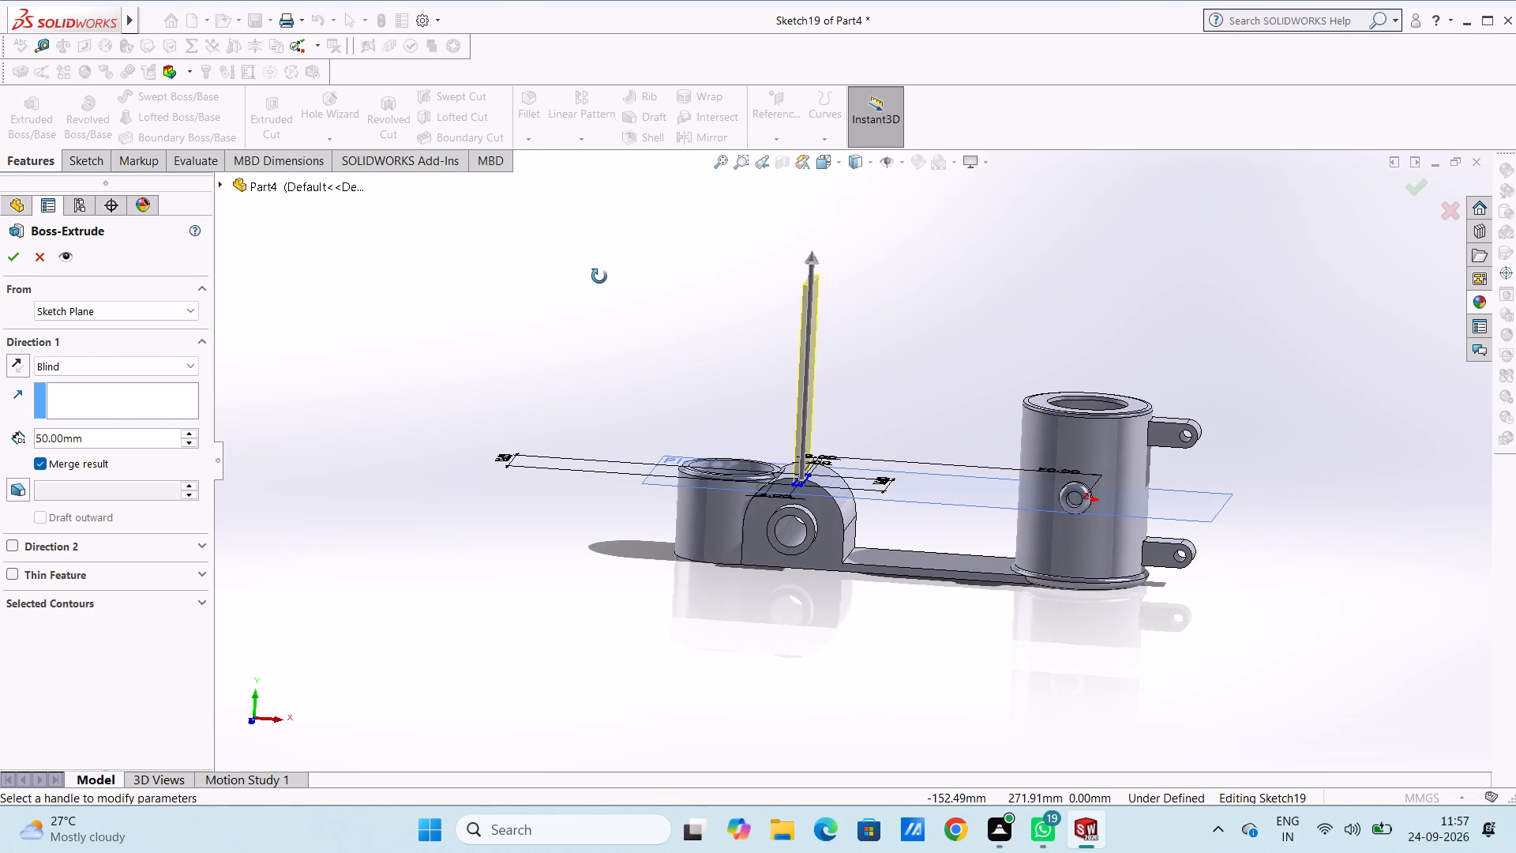
pyautogui.moveTo(599, 276); pyautogui.dragTo(610, 255, button='middle')
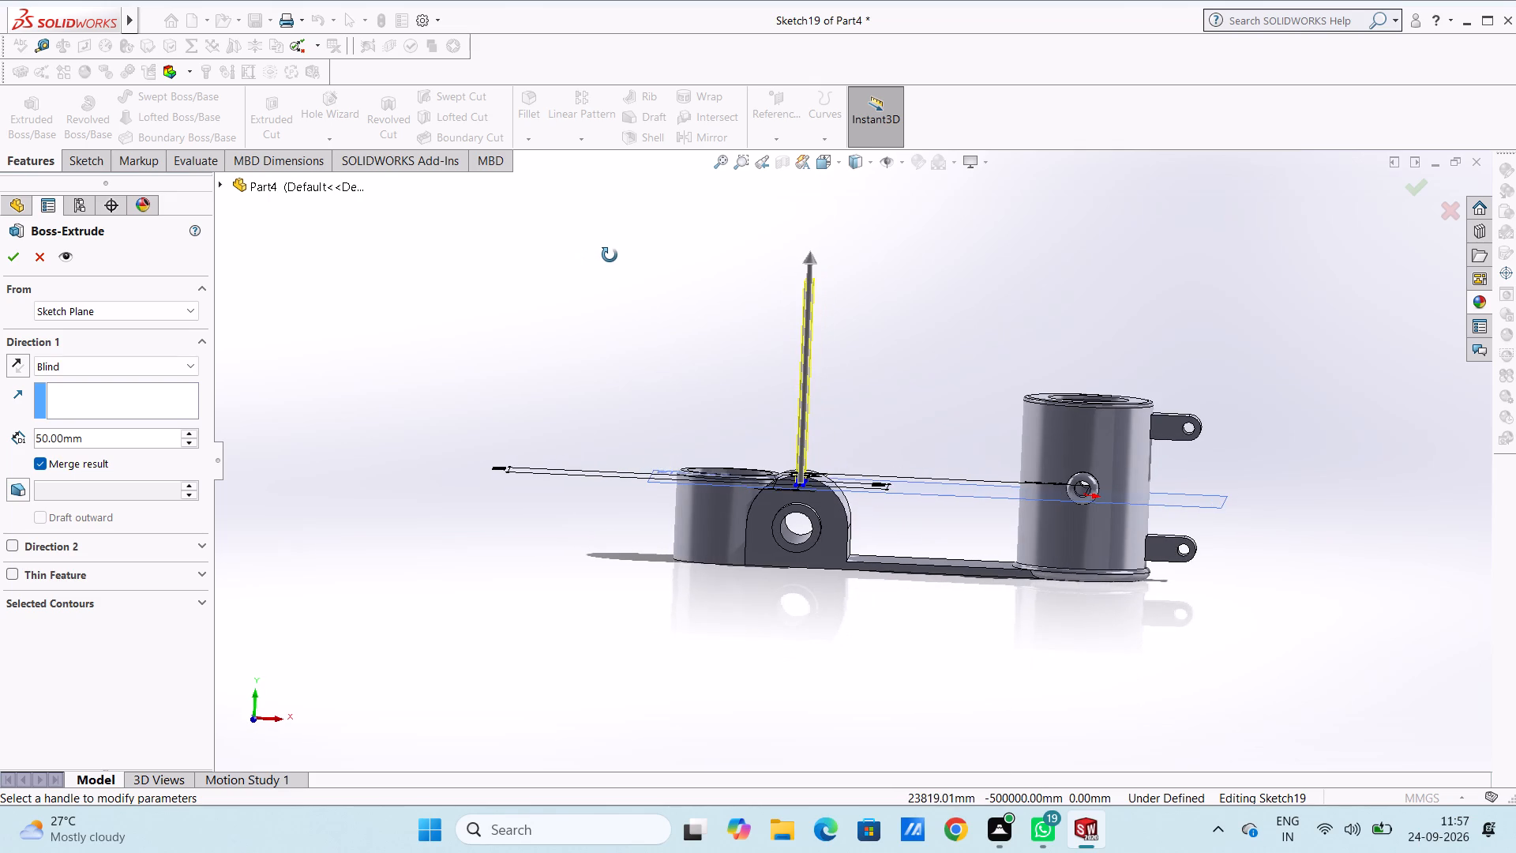
pyautogui.moveTo(610, 255); pyautogui.dragTo(609, 255, button='middle')
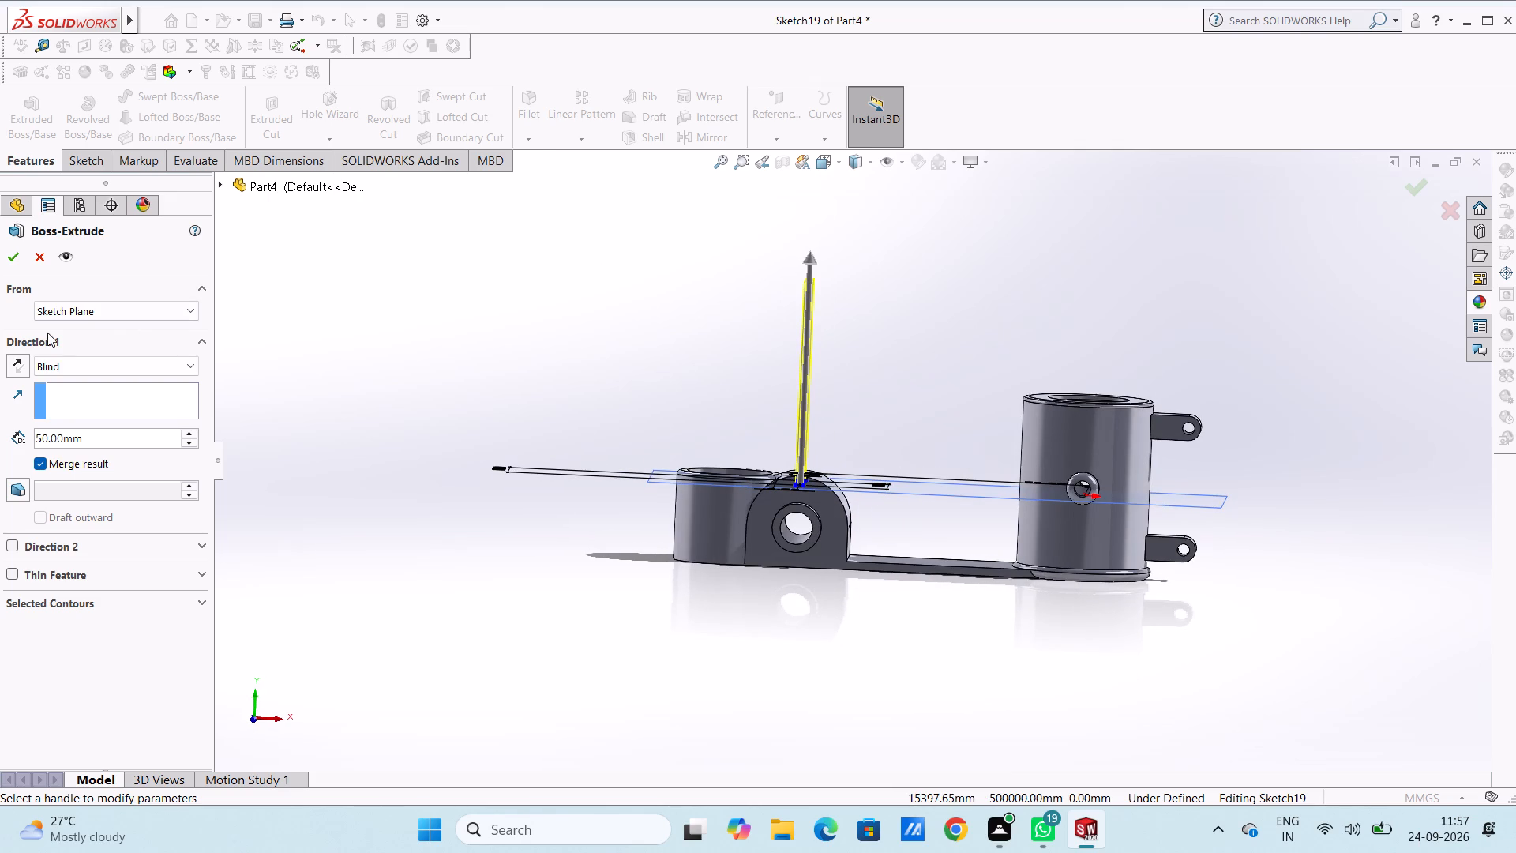
pyautogui.click(12, 254)
pyautogui.click(391, 300)
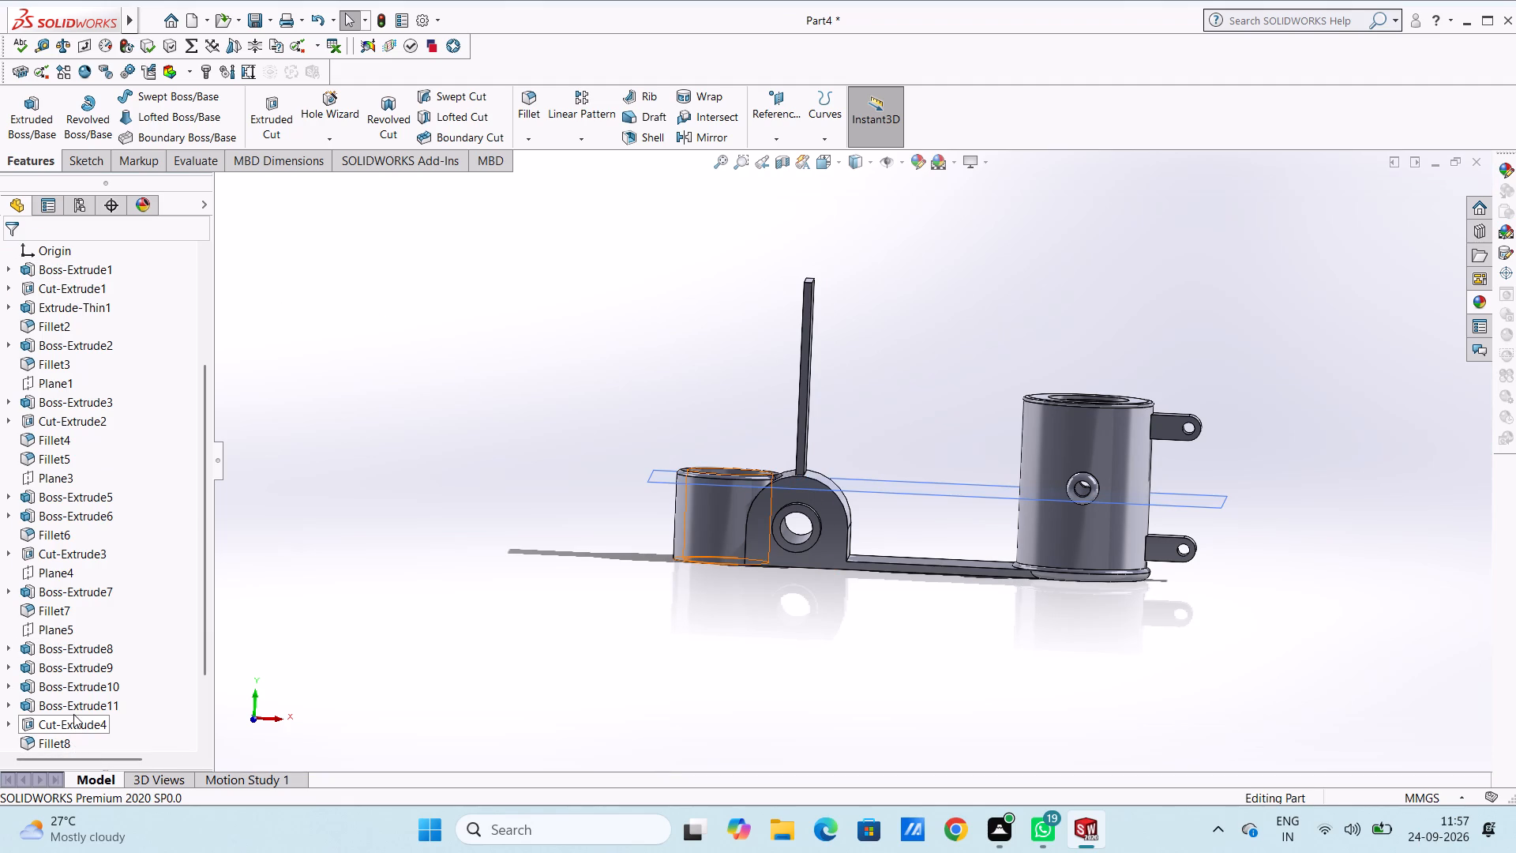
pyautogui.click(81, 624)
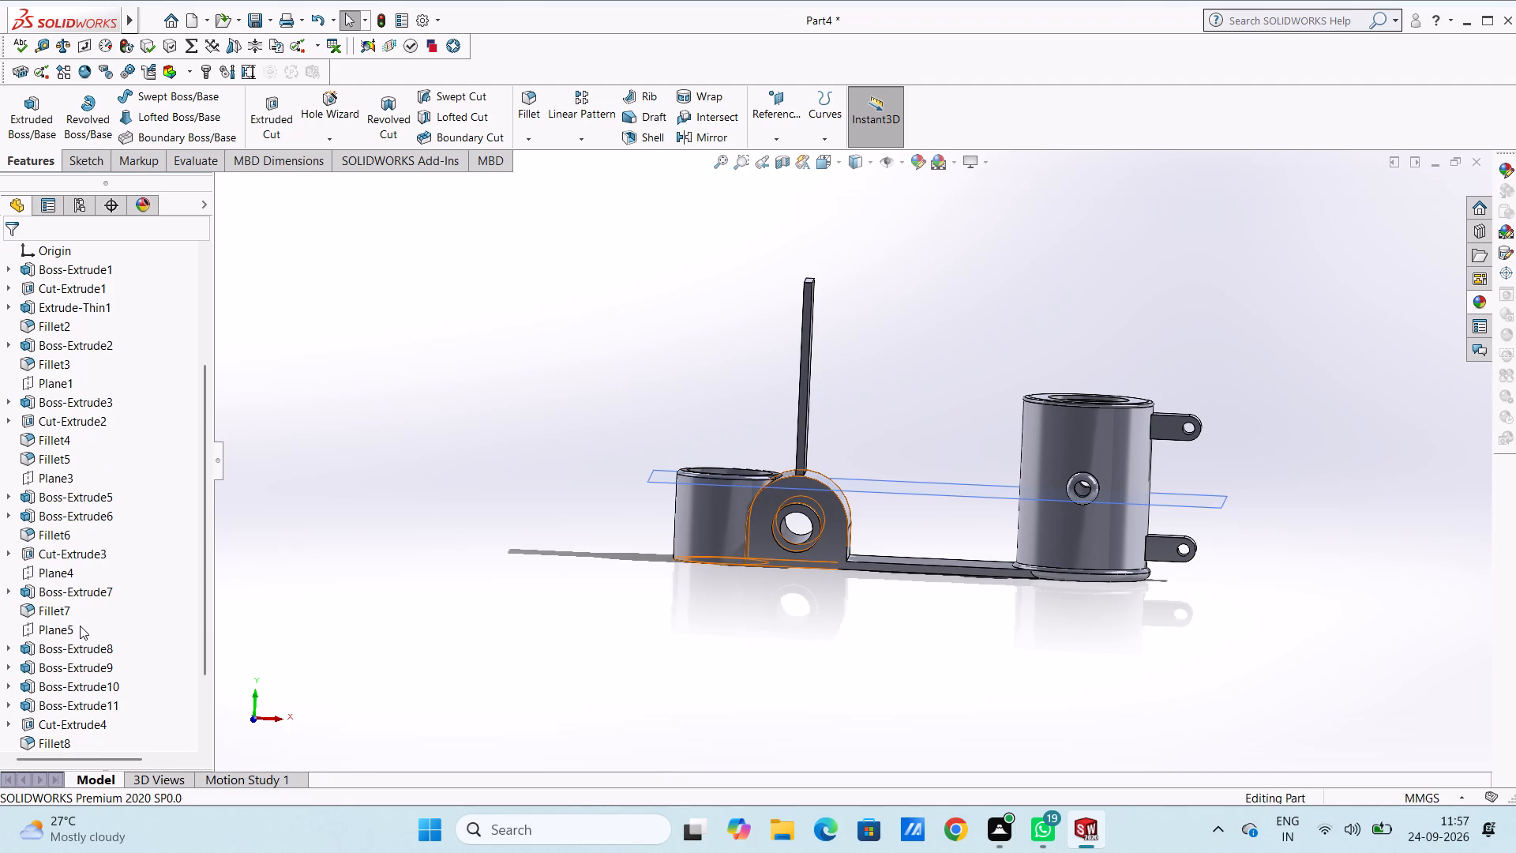
# Hide Plane7, the horizontal reference plane at the base of the thin upright plate.
pyautogui.scroll(-4, 65, 737)
pyautogui.click(72, 710)
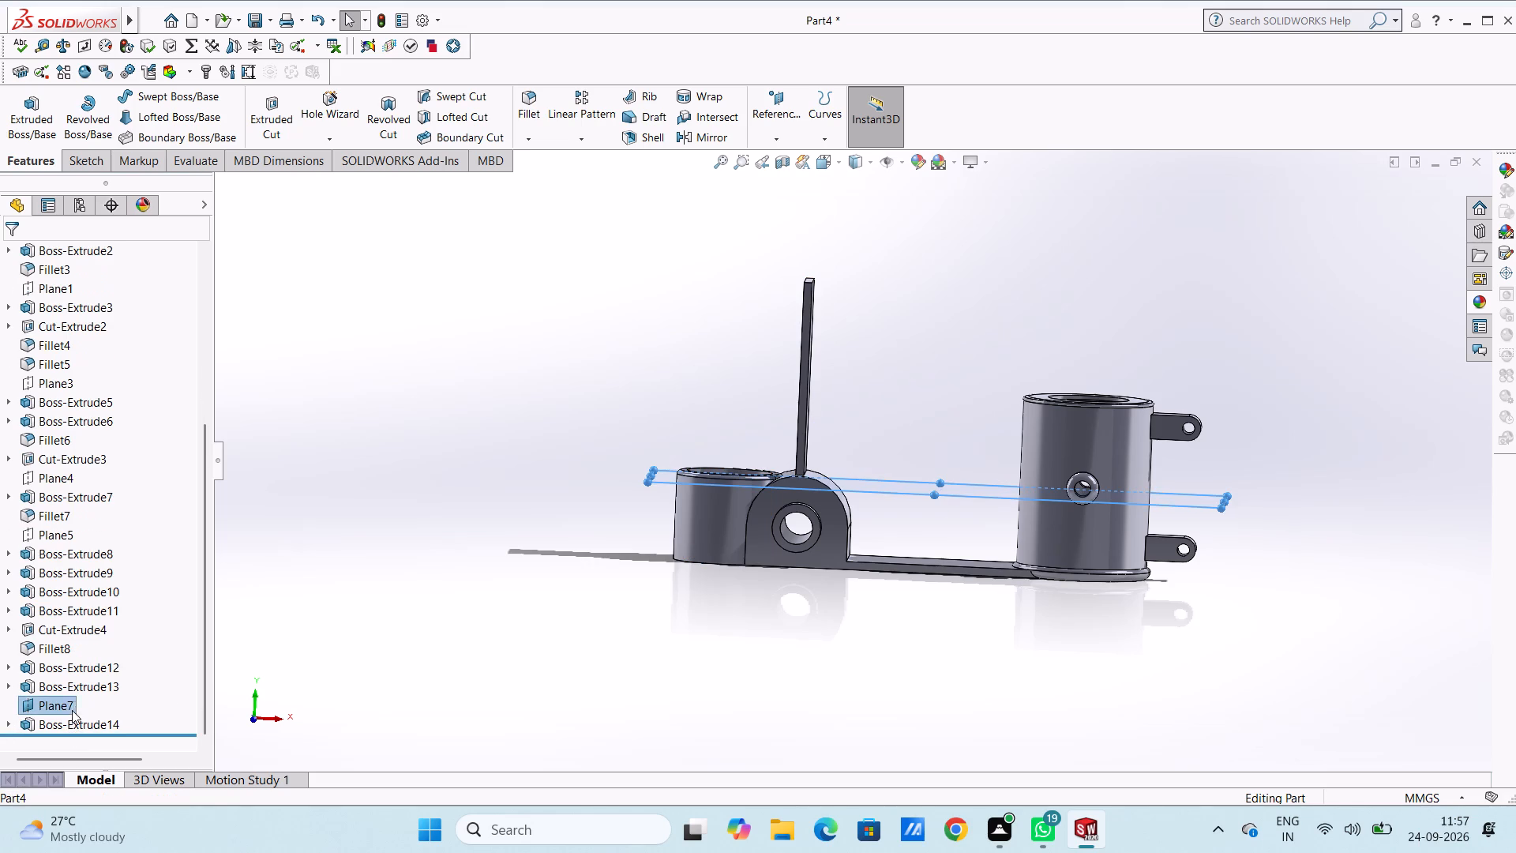
pyautogui.click(109, 686)
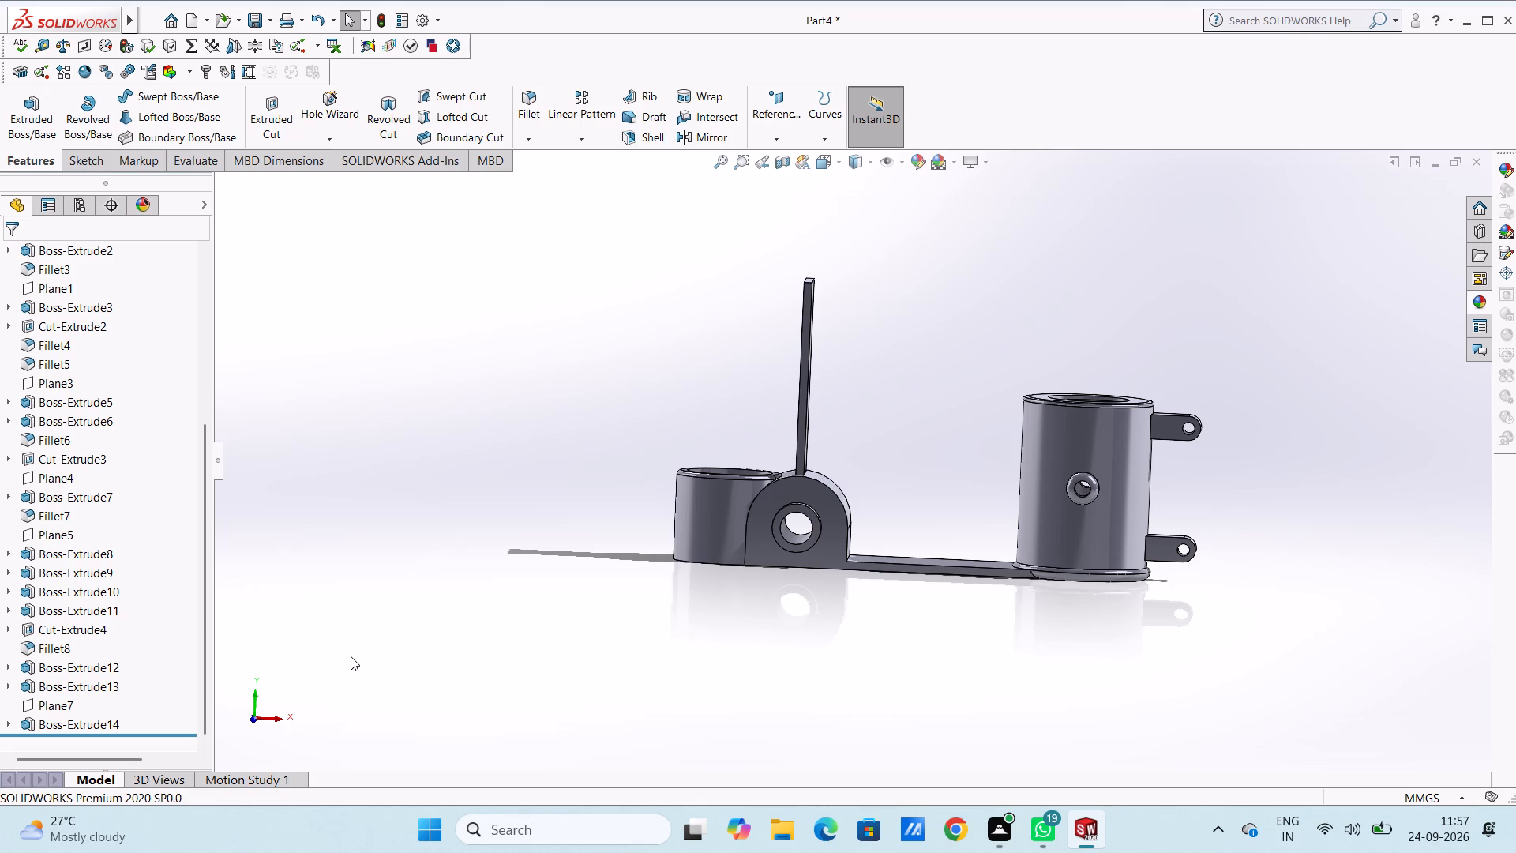
pyautogui.click(518, 388)
# Examine the thin upright plate and the arched block from several angles and from above.
pyautogui.moveTo(561, 348); pyautogui.dragTo(610, 425, button='middle')
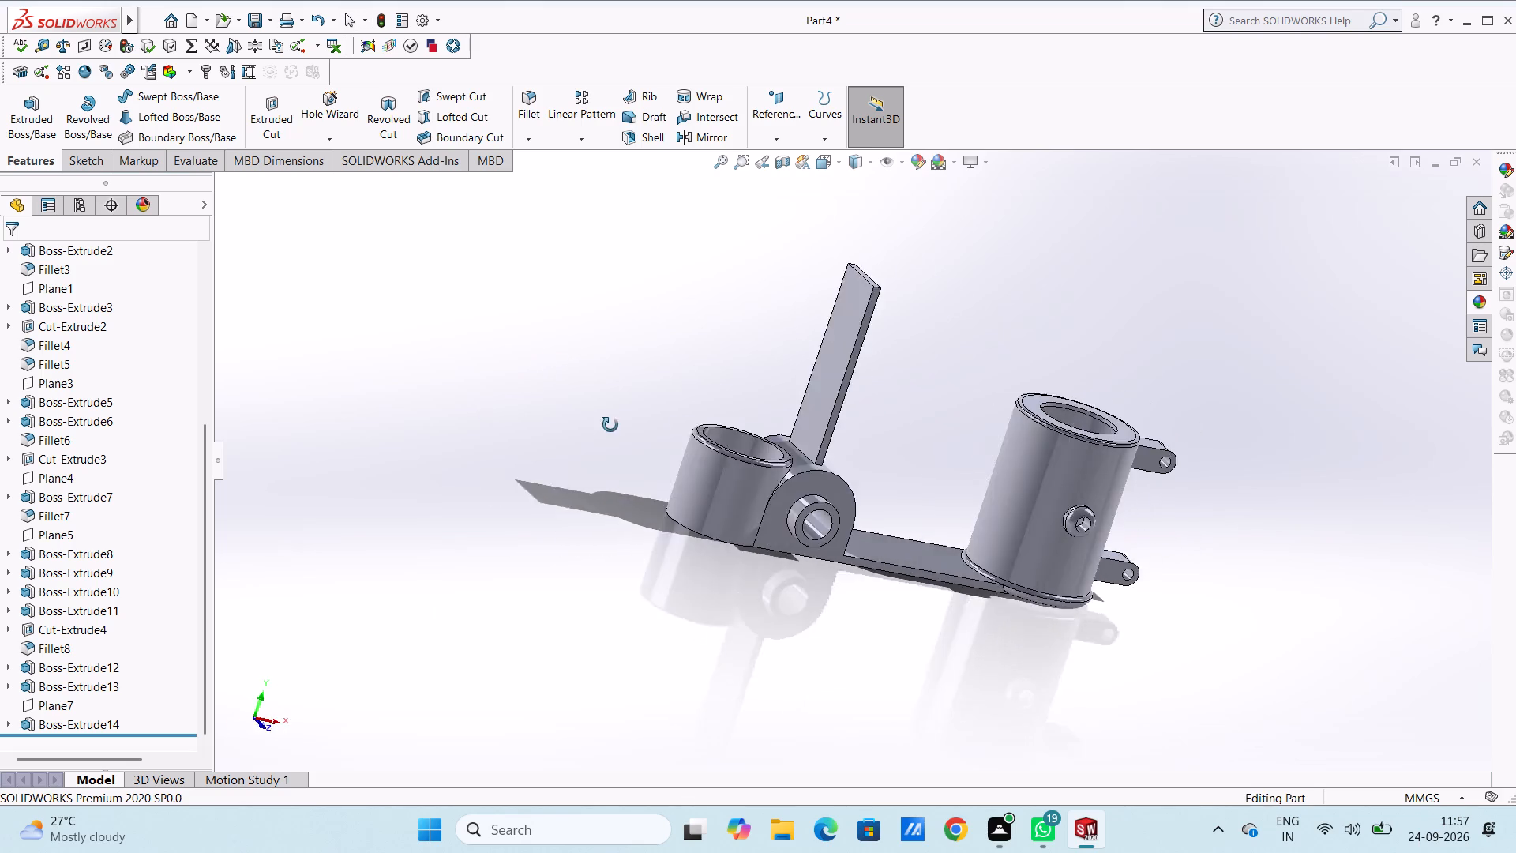
pyautogui.moveTo(610, 425); pyautogui.dragTo(503, 485, button='middle')
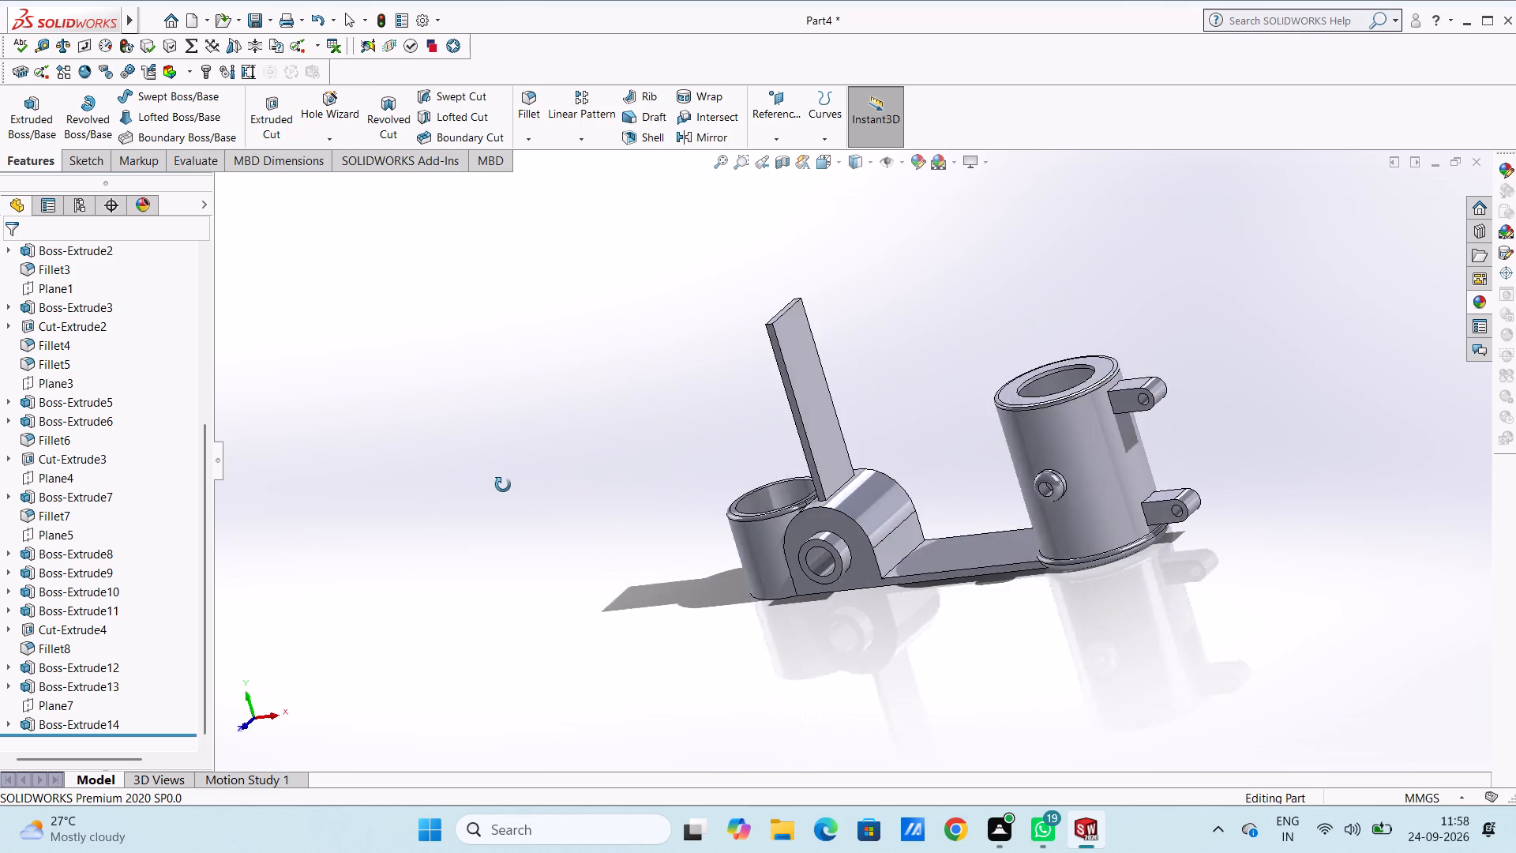
pyautogui.moveTo(503, 485); pyautogui.dragTo(558, 457, button='middle')
pyautogui.moveTo(614, 474); pyautogui.dragTo(613, 492, button='middle')
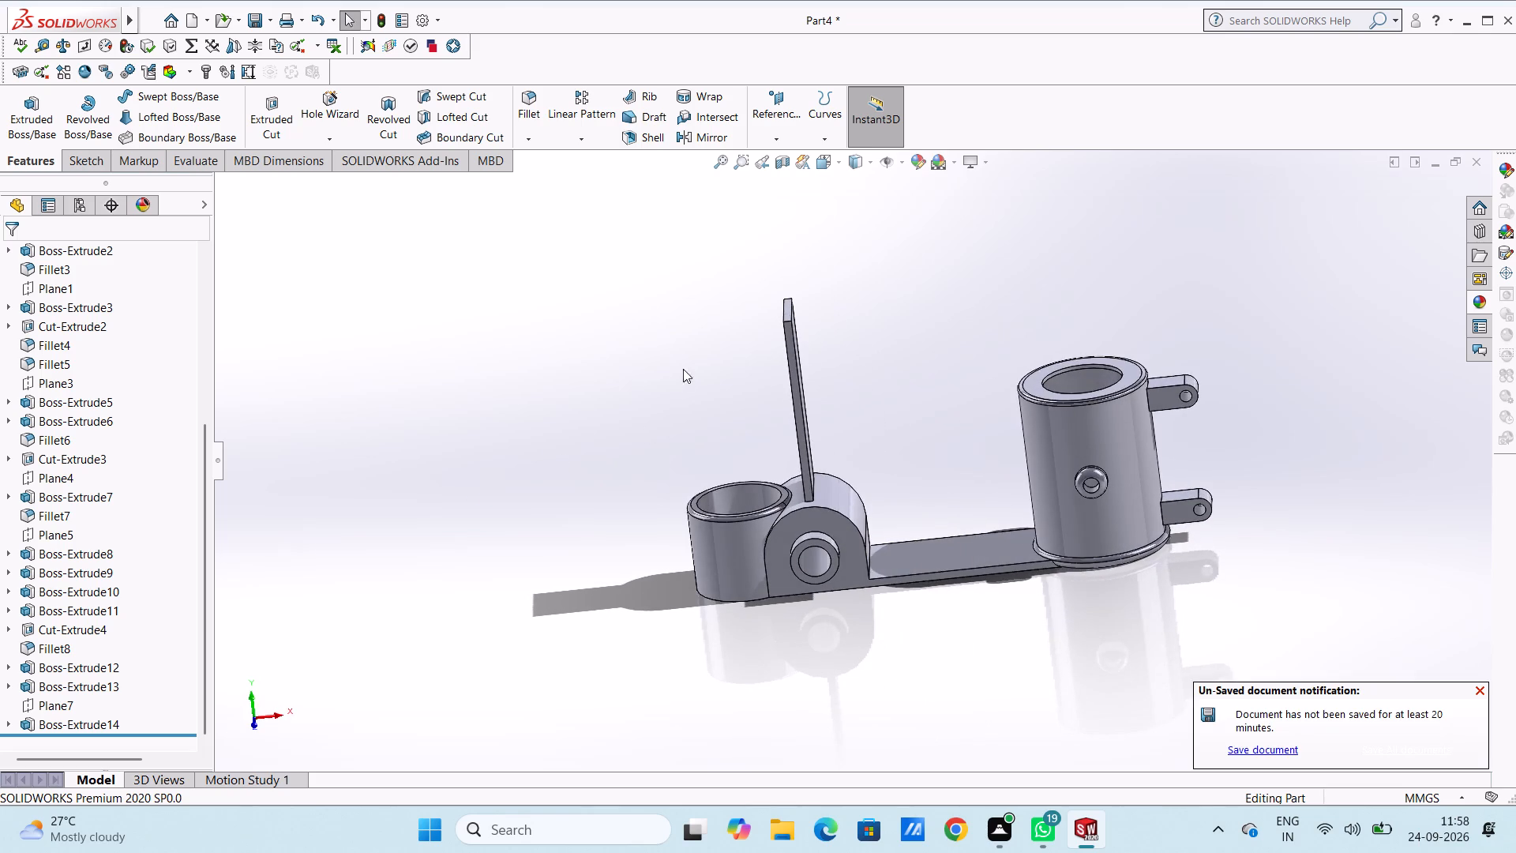
pyautogui.moveTo(675, 382); pyautogui.dragTo(689, 411, button='middle')
pyautogui.scroll(-1, 636, 444)
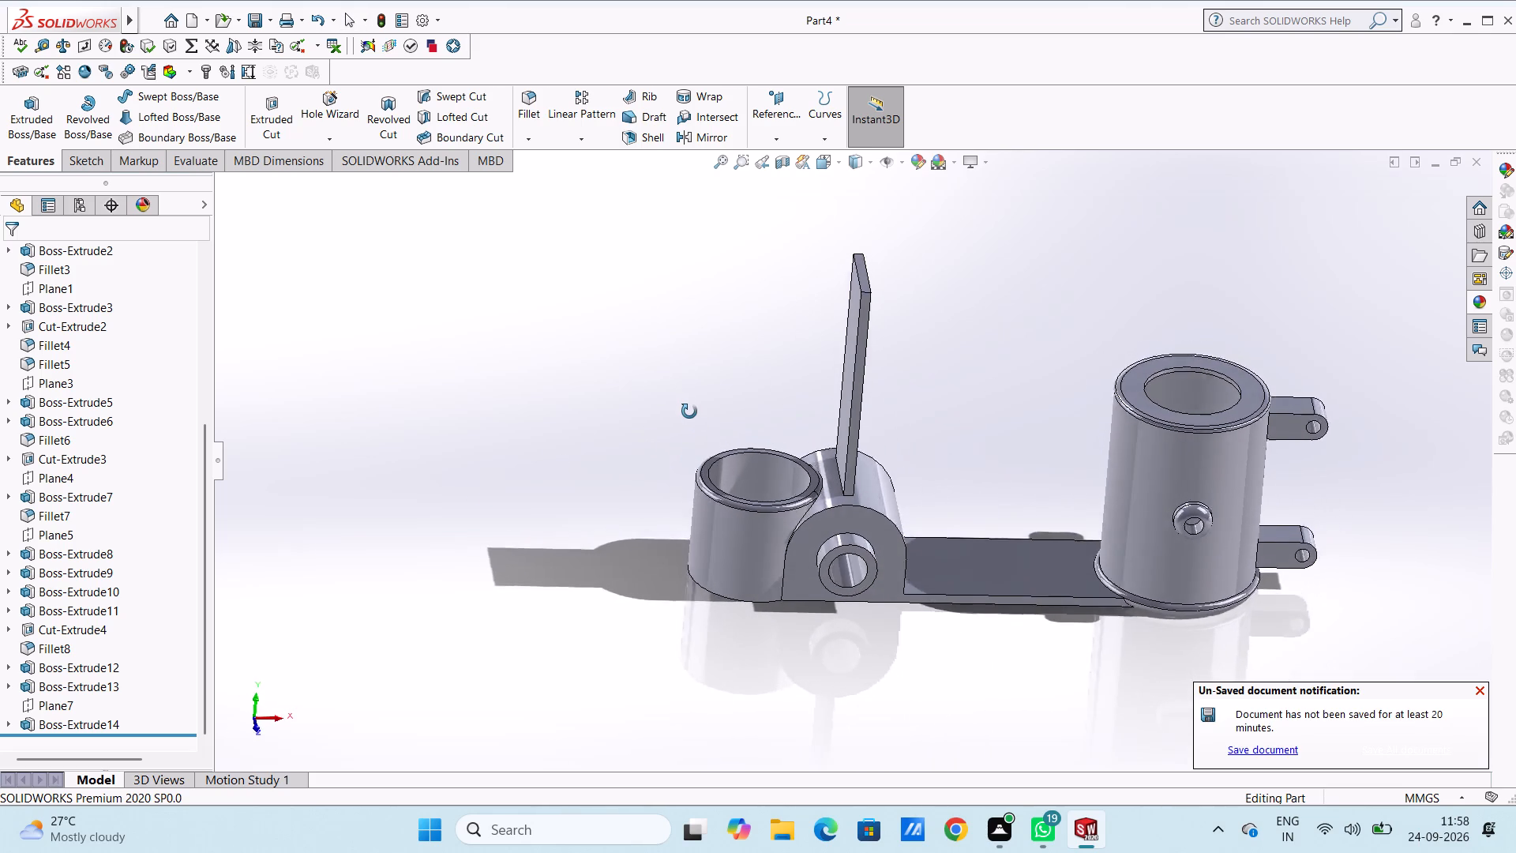
pyautogui.moveTo(689, 411); pyautogui.dragTo(662, 411, button='middle')
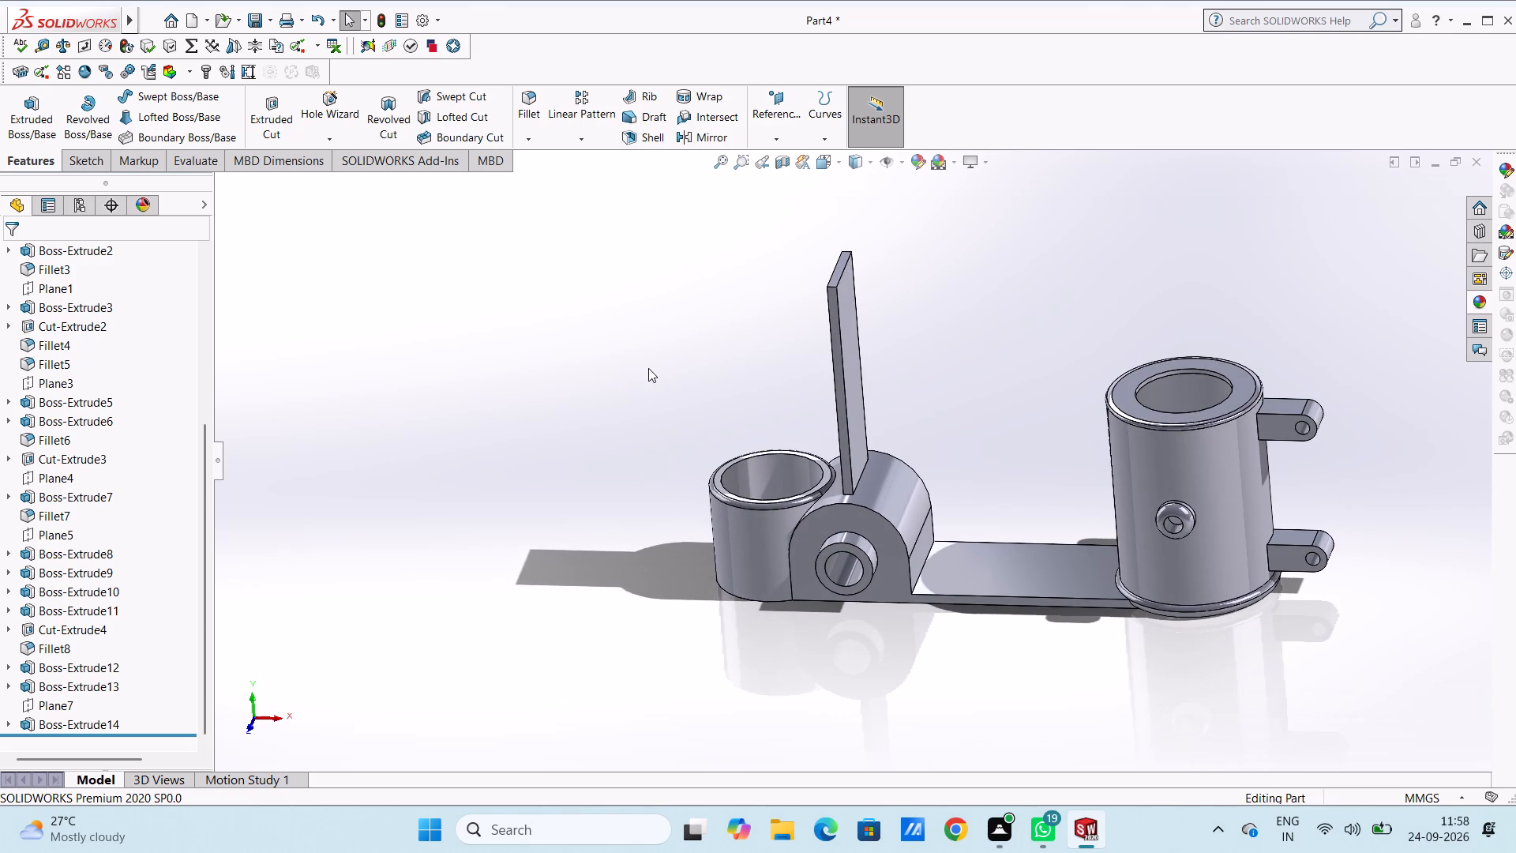
pyautogui.hotkey('ctrl', '5')
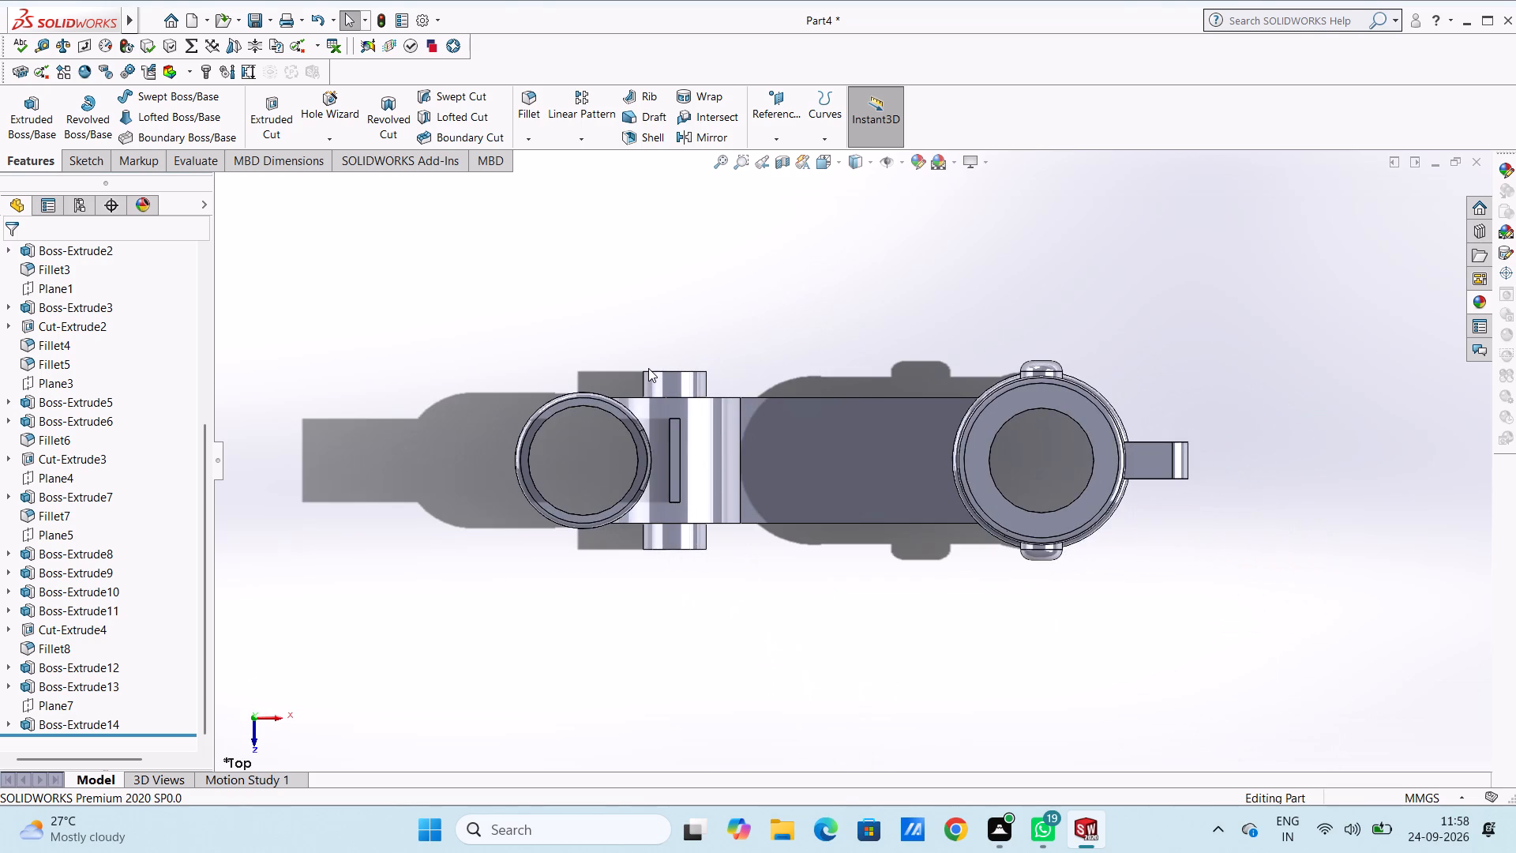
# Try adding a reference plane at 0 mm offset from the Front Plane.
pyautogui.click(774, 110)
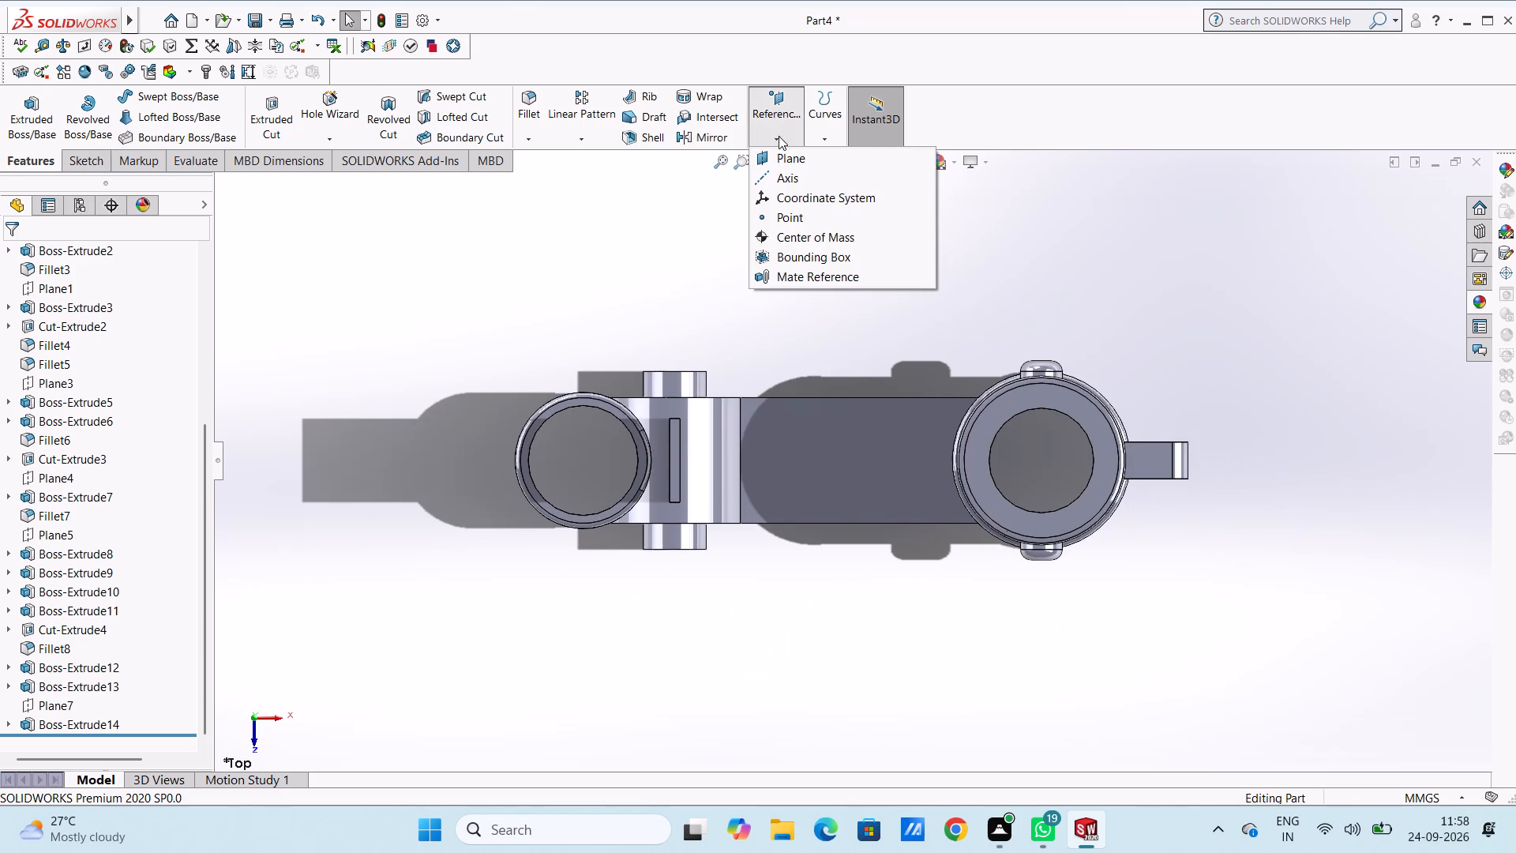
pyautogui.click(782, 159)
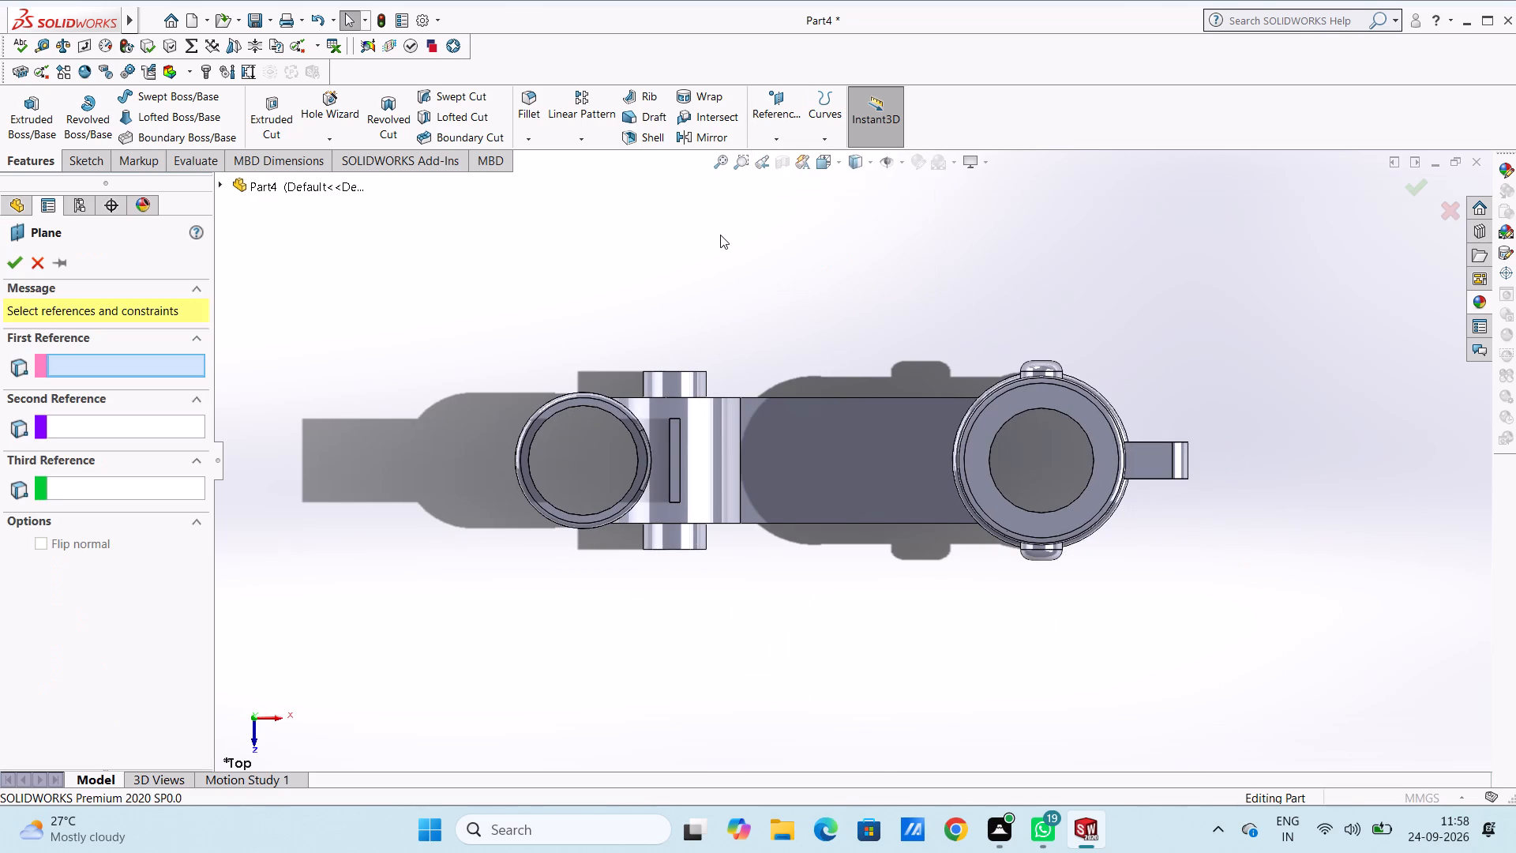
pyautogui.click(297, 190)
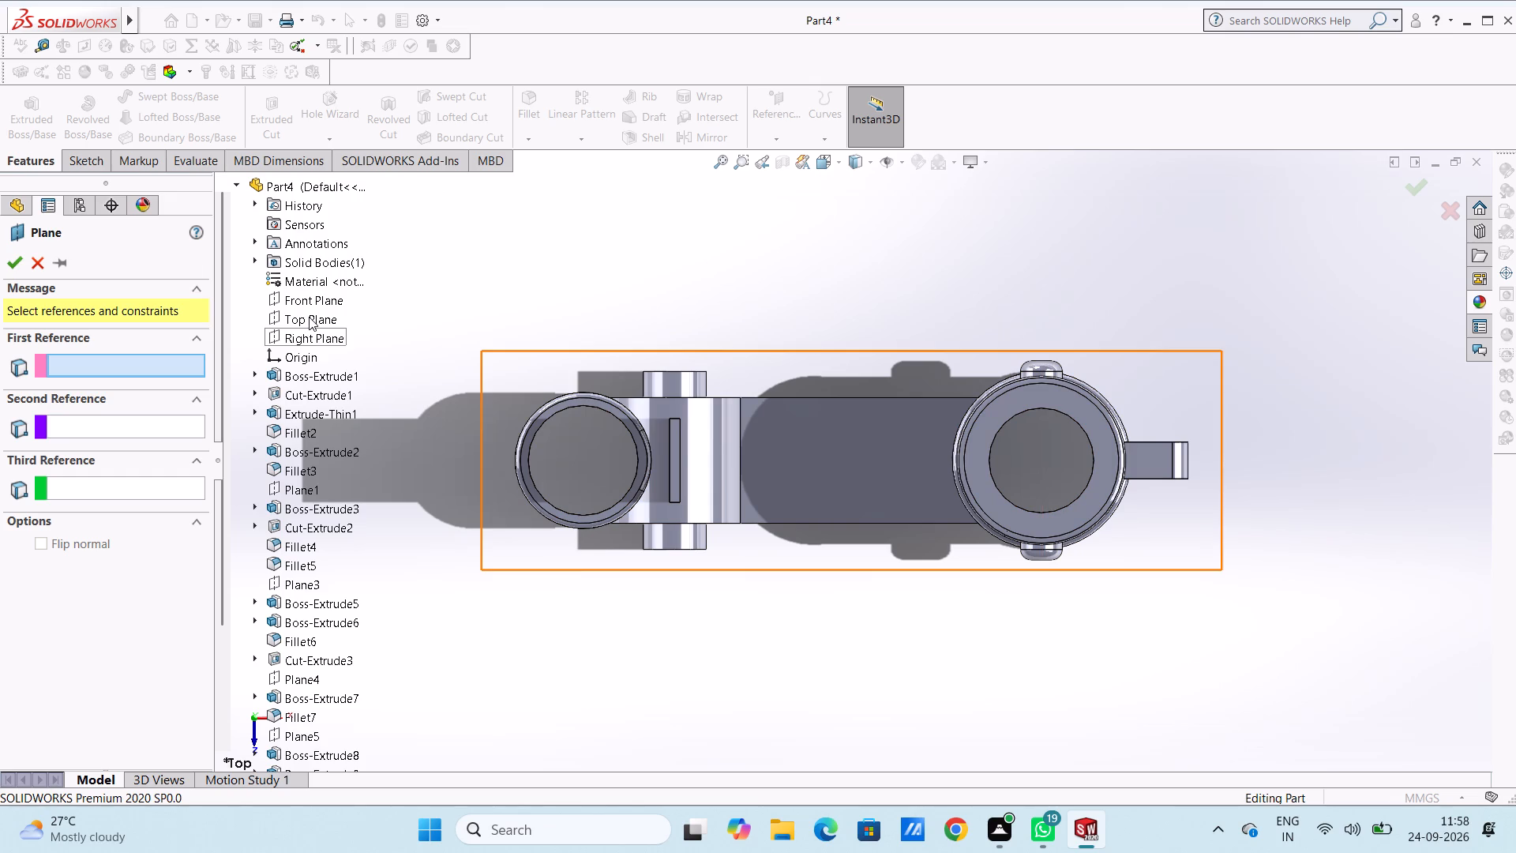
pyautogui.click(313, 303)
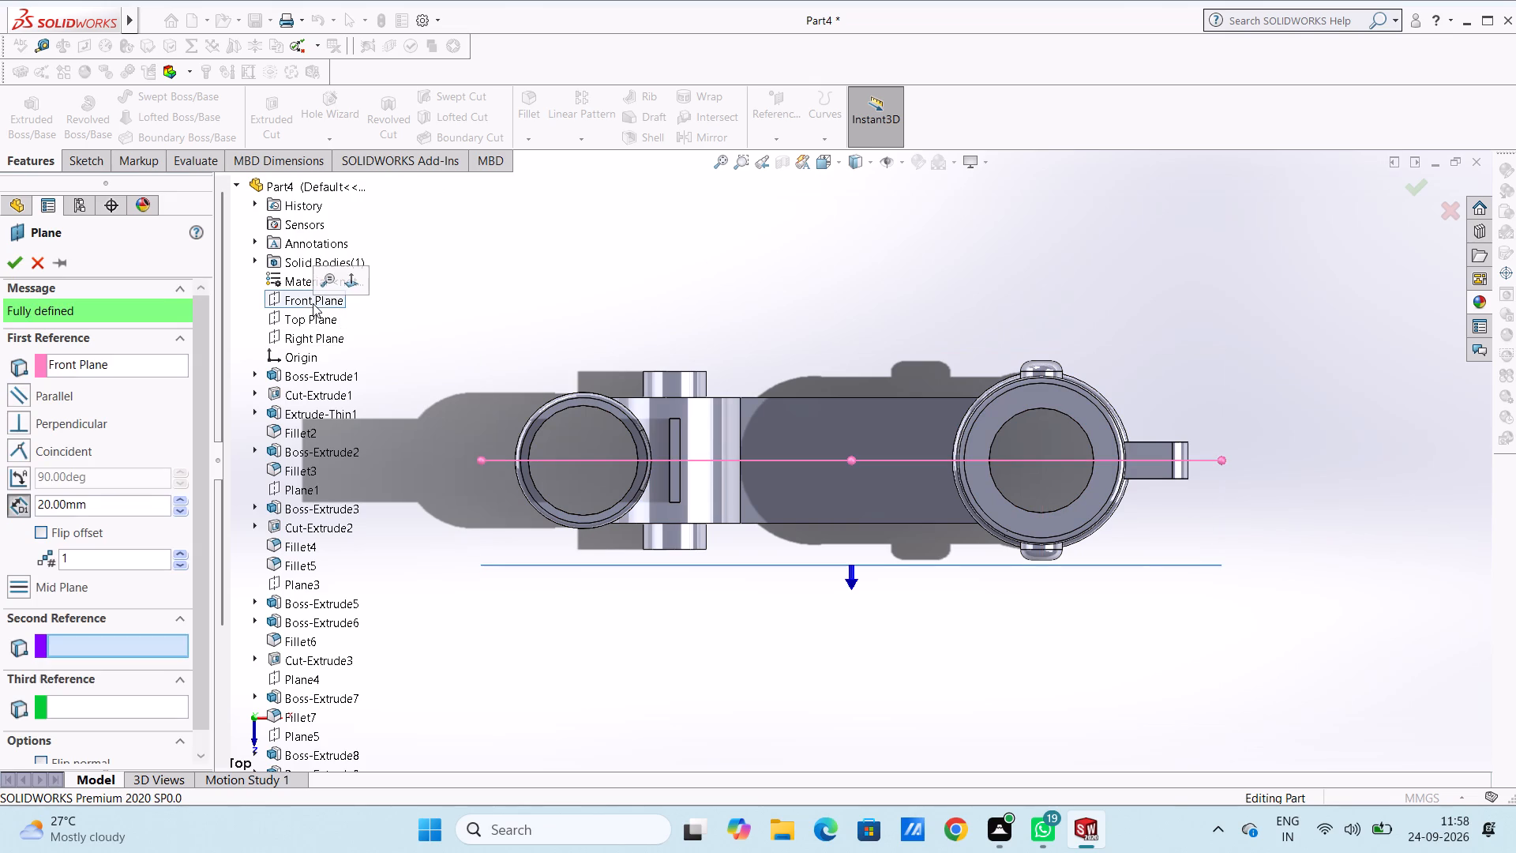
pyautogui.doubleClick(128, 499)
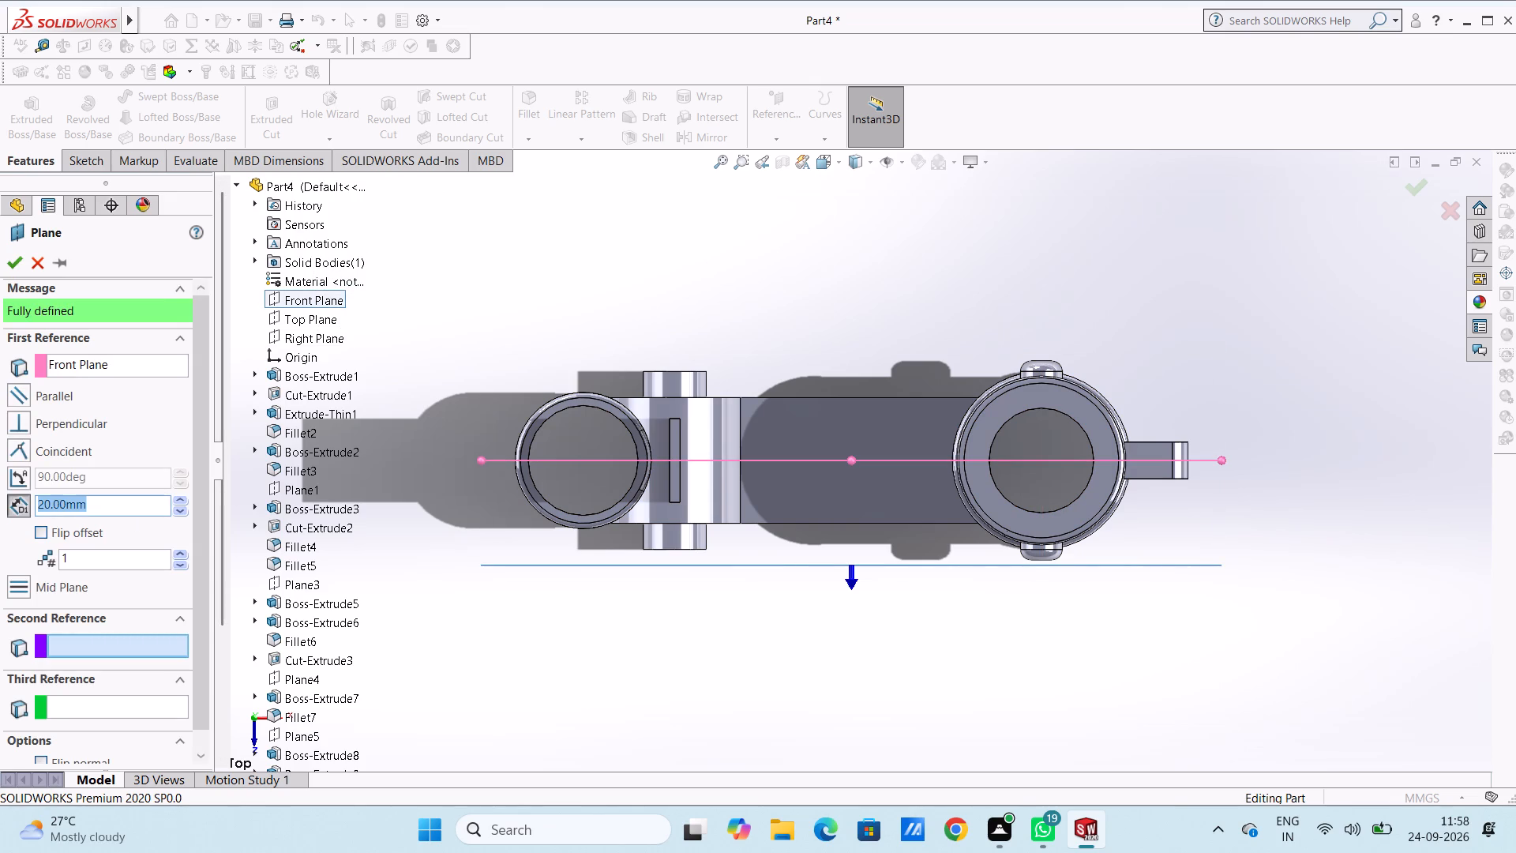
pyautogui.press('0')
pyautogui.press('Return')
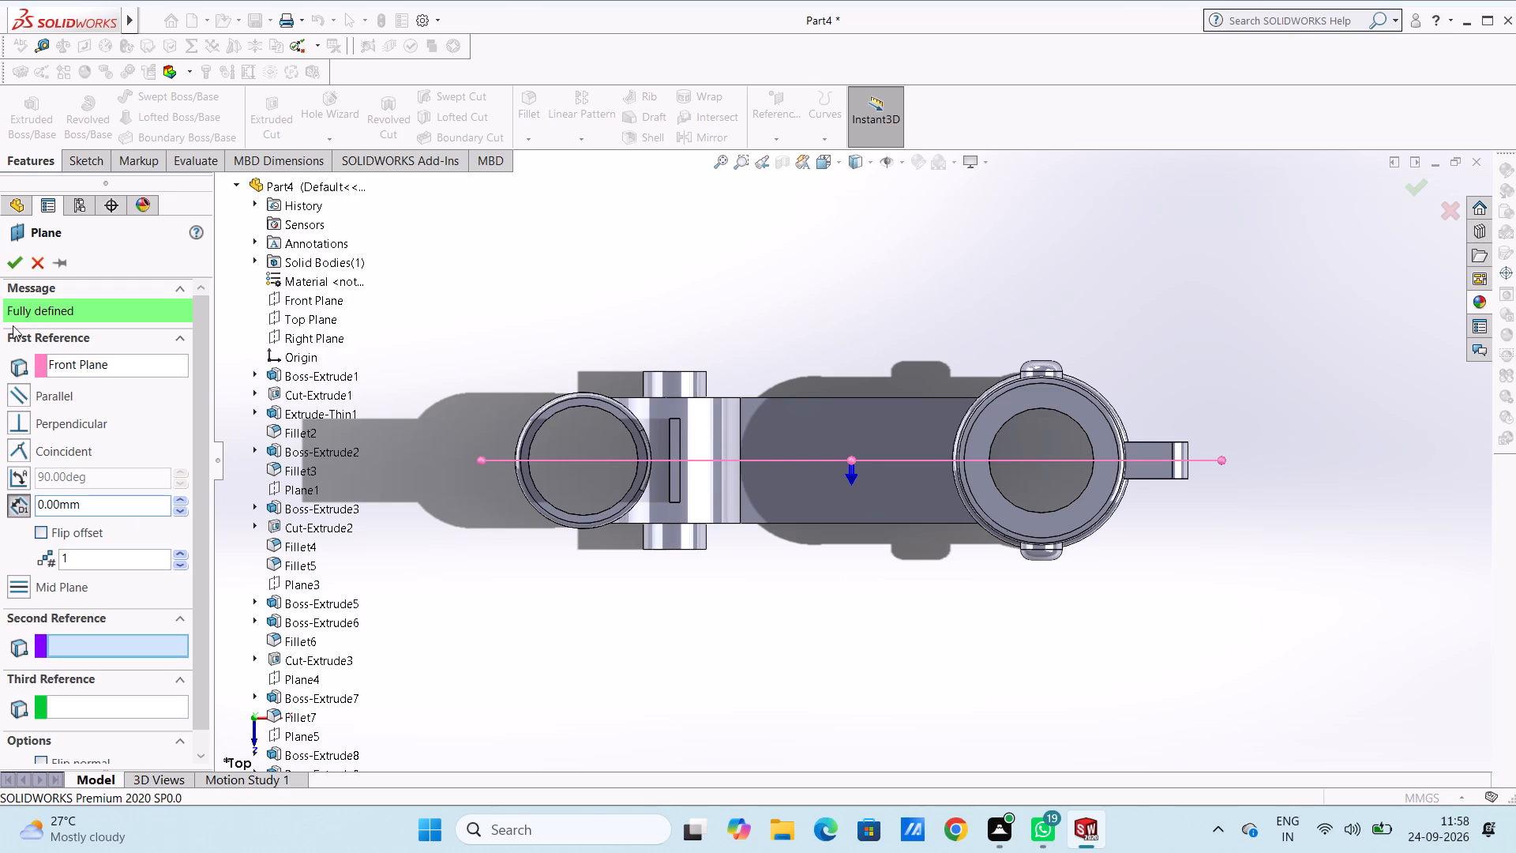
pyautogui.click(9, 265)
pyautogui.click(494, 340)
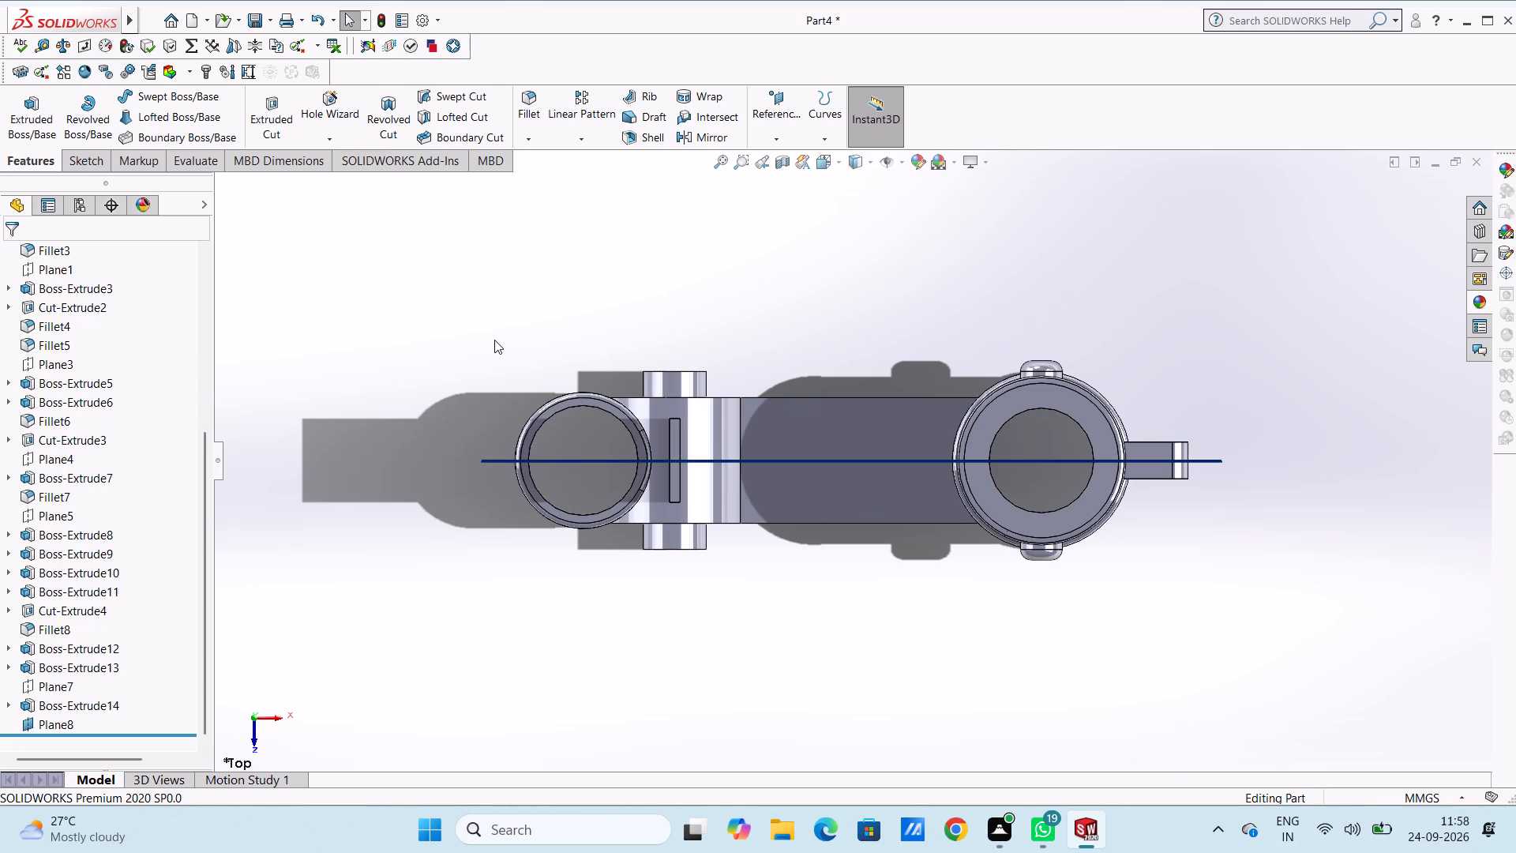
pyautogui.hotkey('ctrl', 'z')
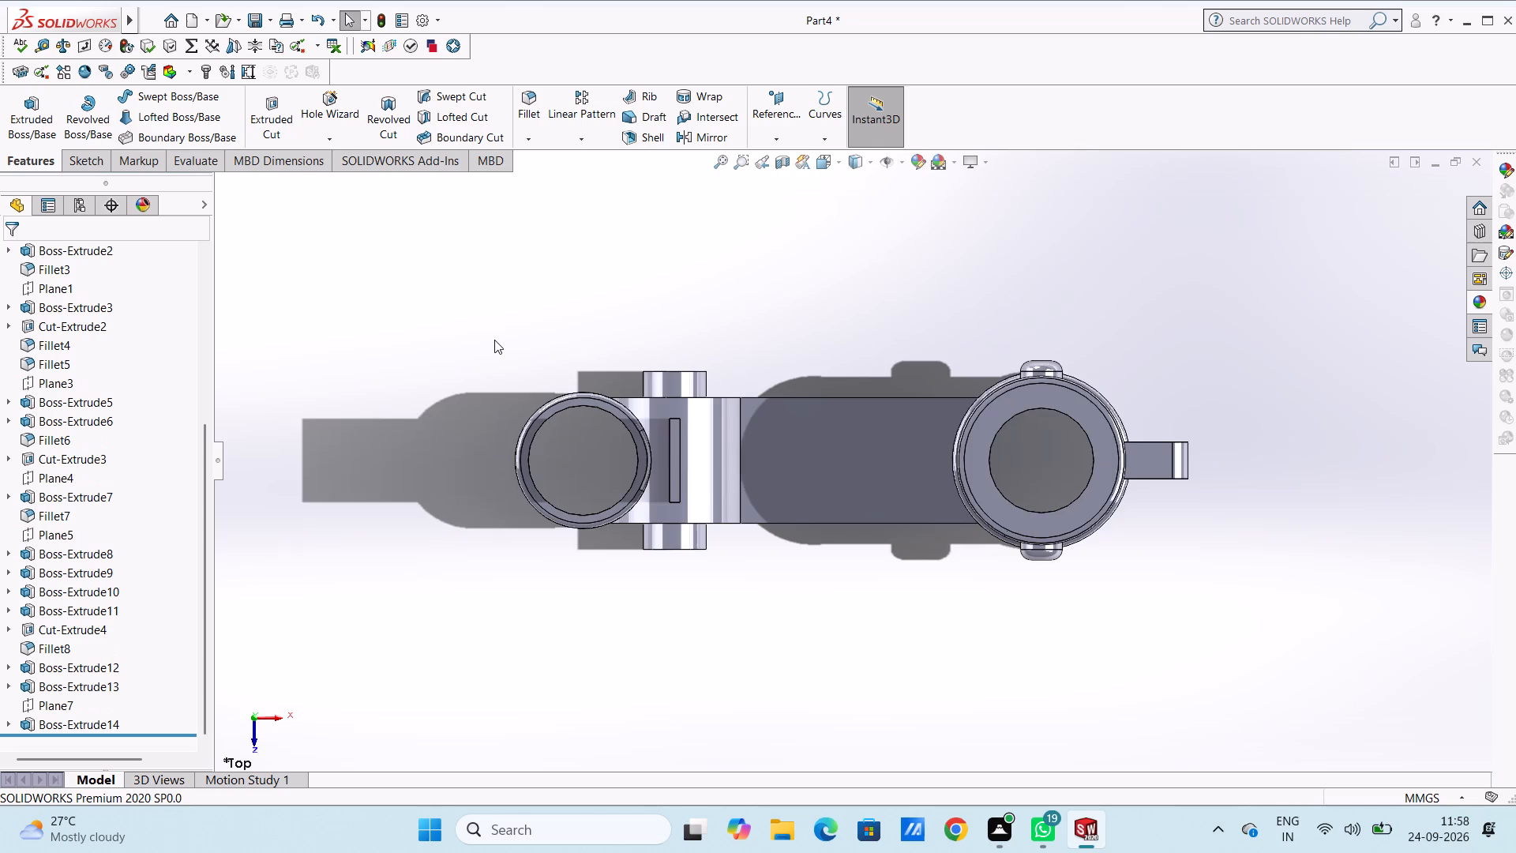
# View the model squarely from the front.
pyautogui.hotkey('ctrl', '1')
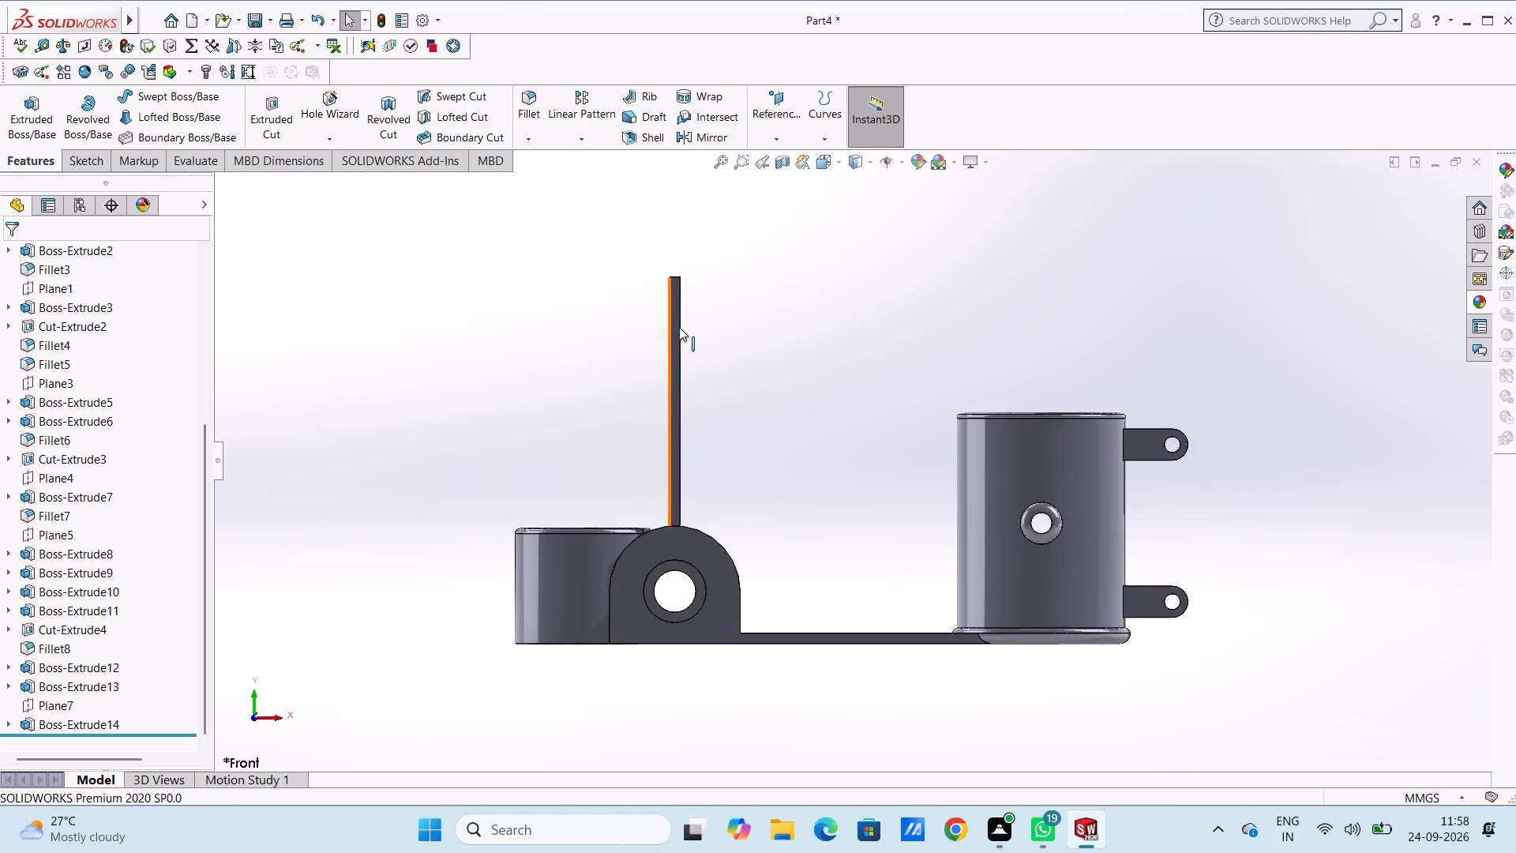
# Start a new sketch on the front-facing surface of the thin upright plate.
pyautogui.click(674, 323)
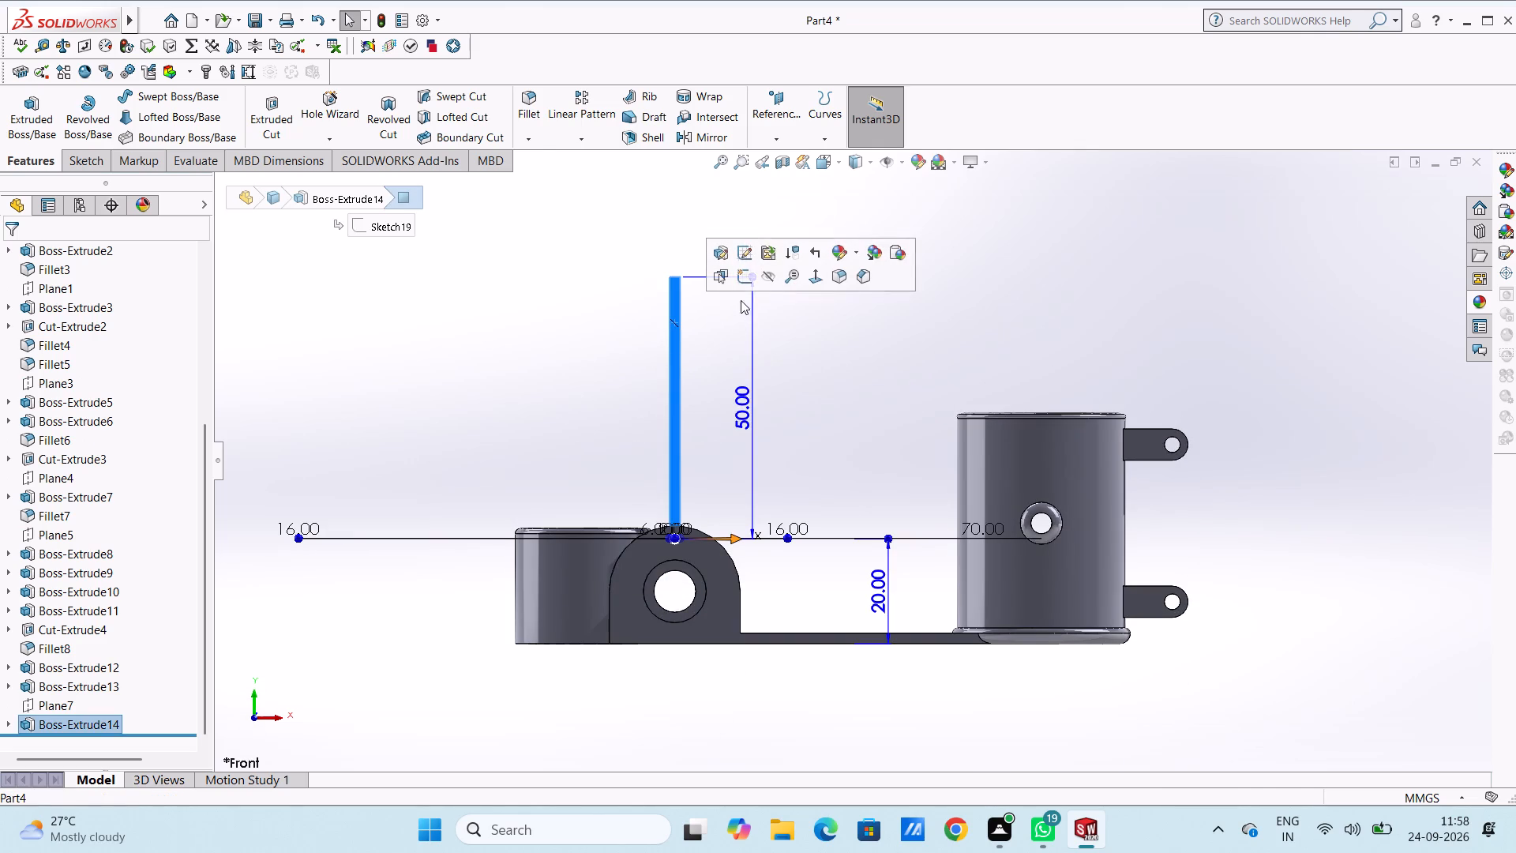
pyautogui.click(745, 284)
pyautogui.click(598, 302)
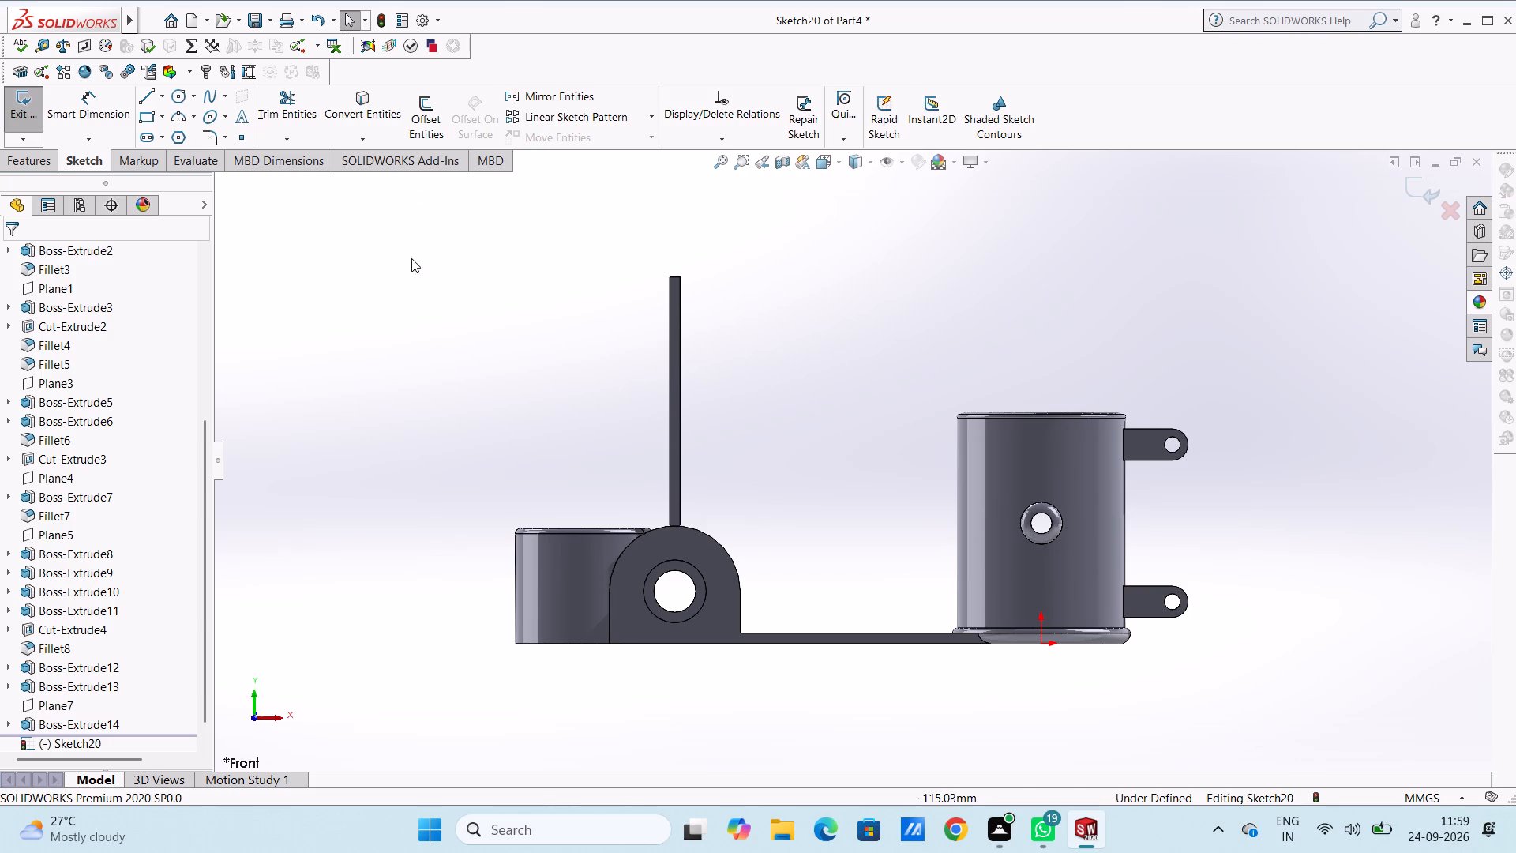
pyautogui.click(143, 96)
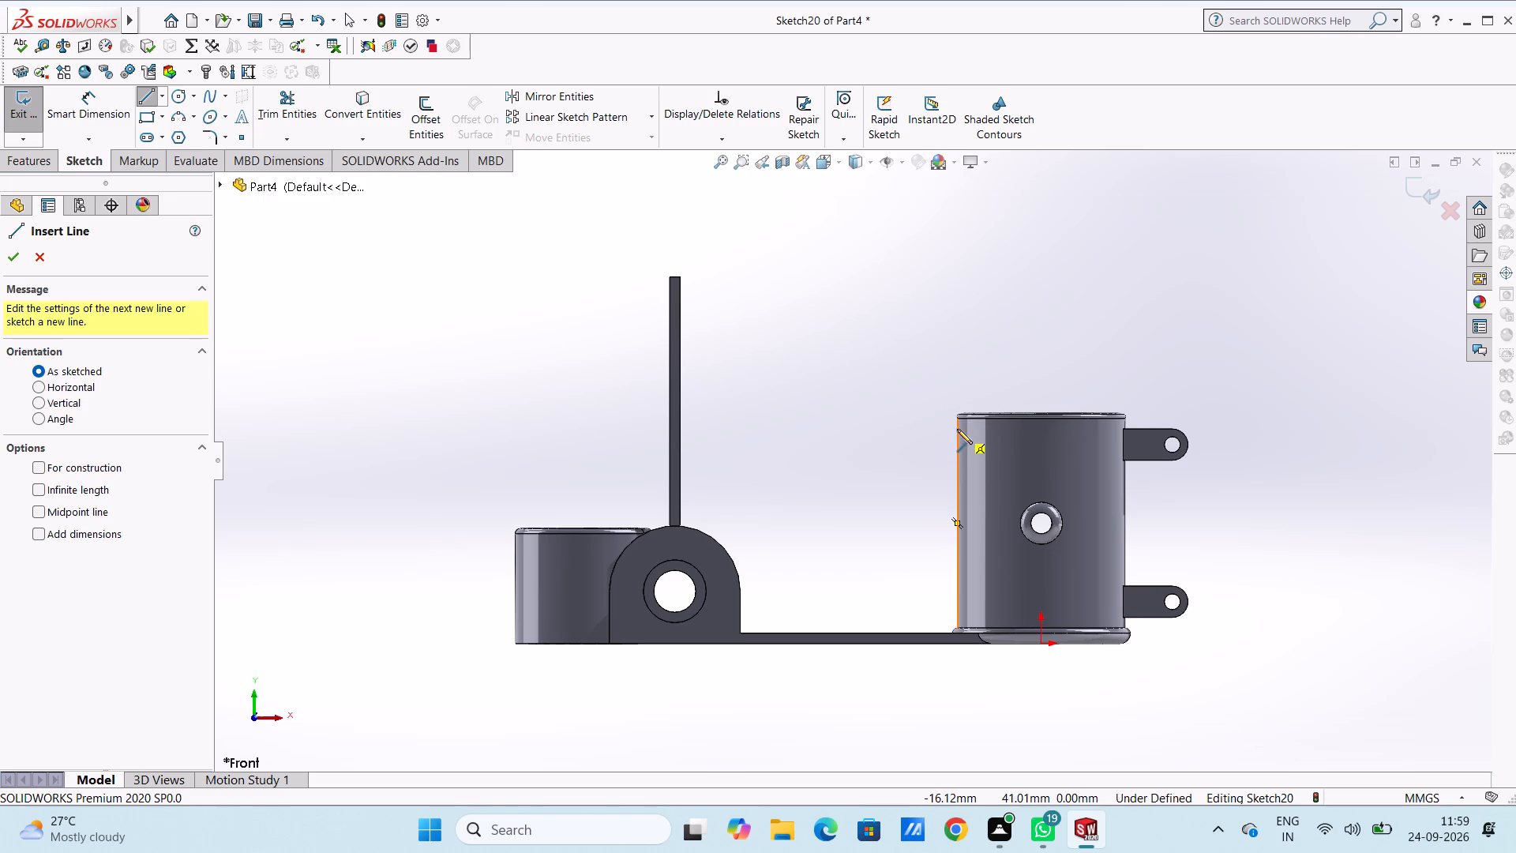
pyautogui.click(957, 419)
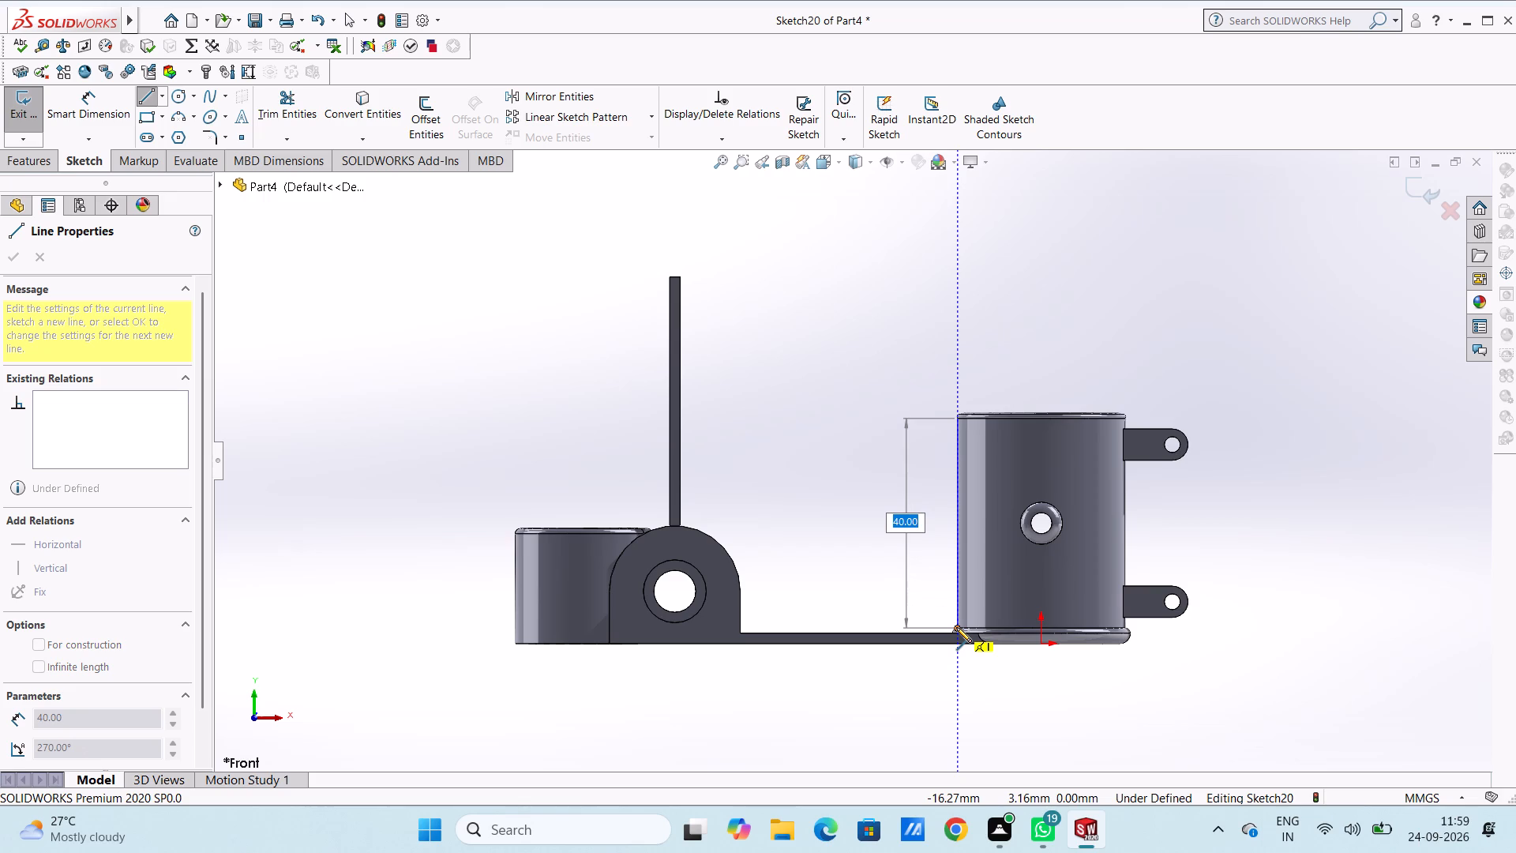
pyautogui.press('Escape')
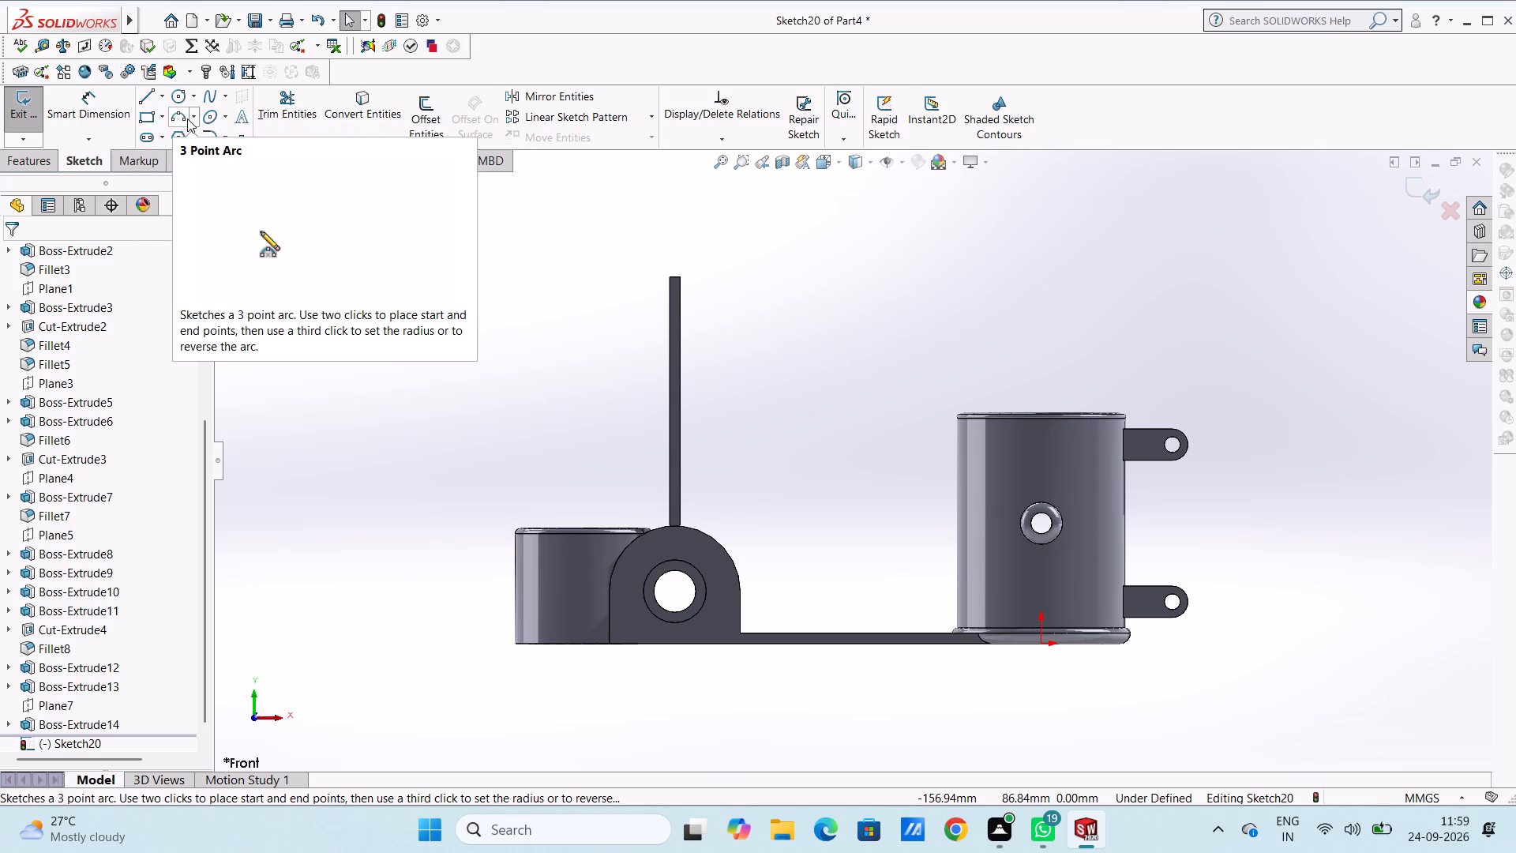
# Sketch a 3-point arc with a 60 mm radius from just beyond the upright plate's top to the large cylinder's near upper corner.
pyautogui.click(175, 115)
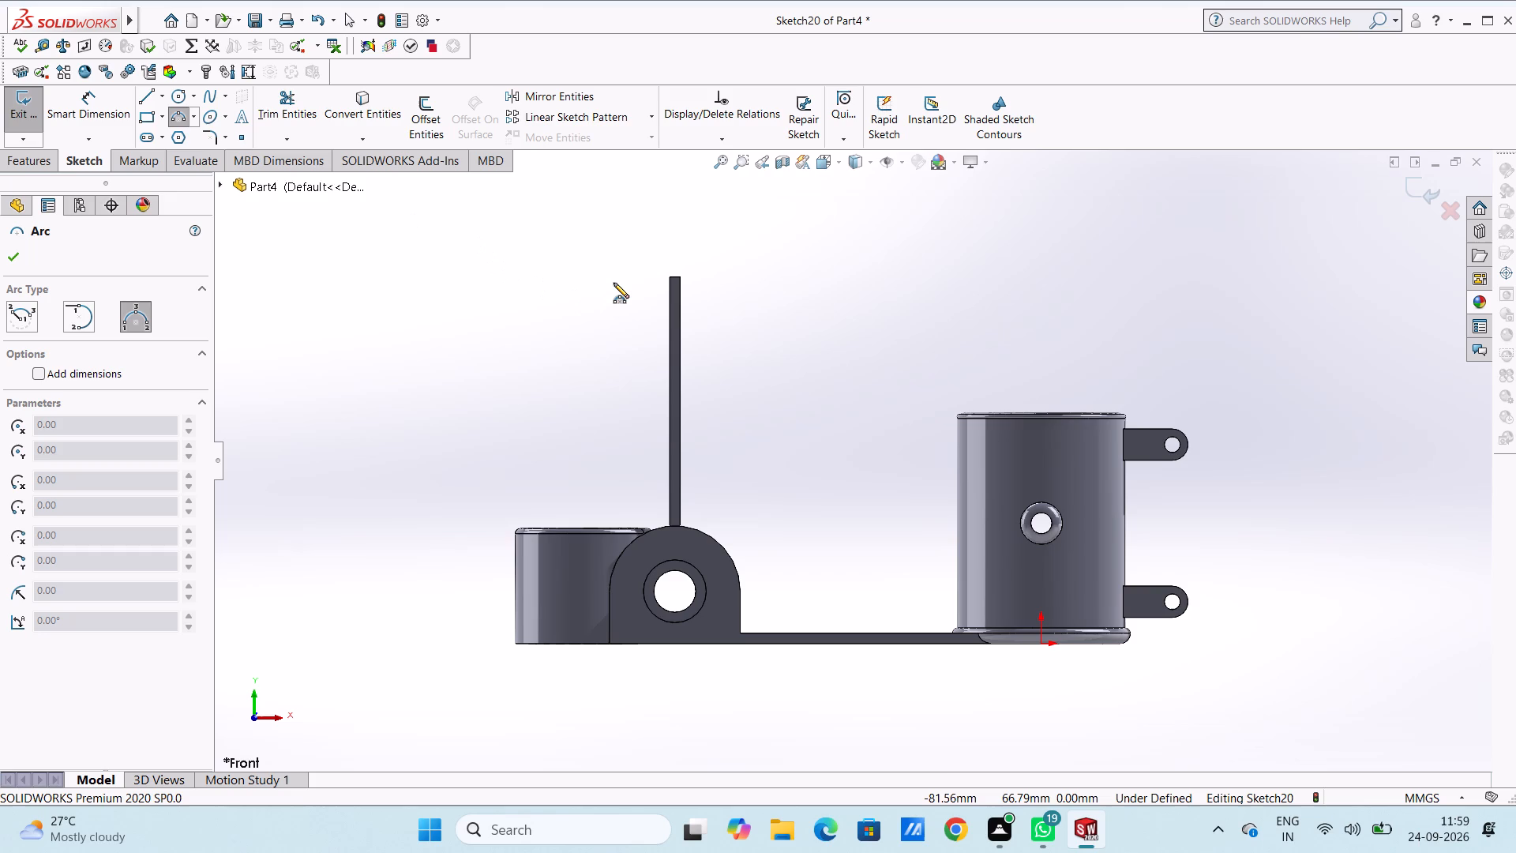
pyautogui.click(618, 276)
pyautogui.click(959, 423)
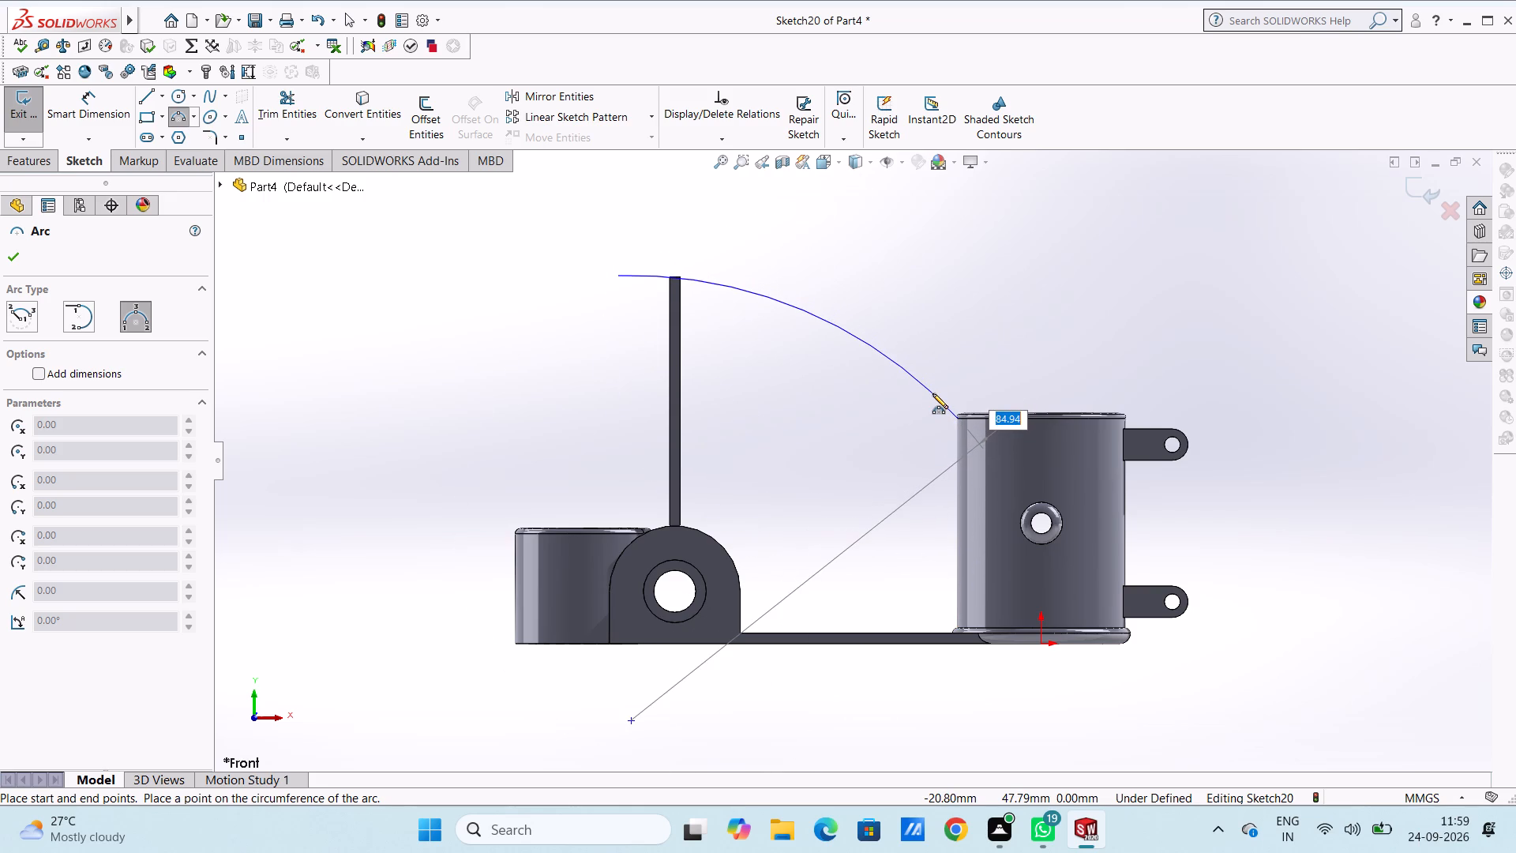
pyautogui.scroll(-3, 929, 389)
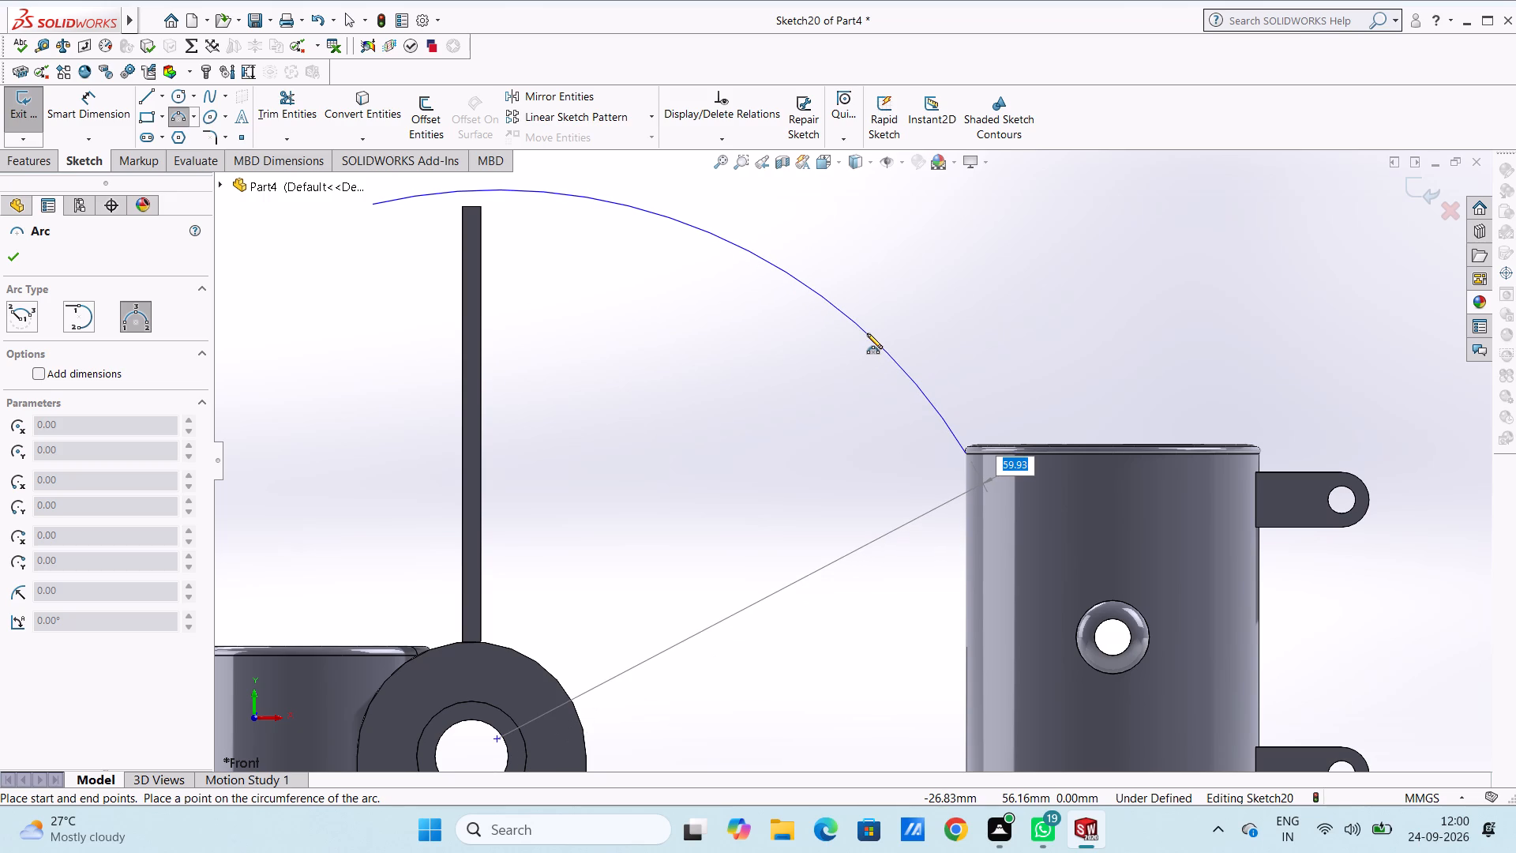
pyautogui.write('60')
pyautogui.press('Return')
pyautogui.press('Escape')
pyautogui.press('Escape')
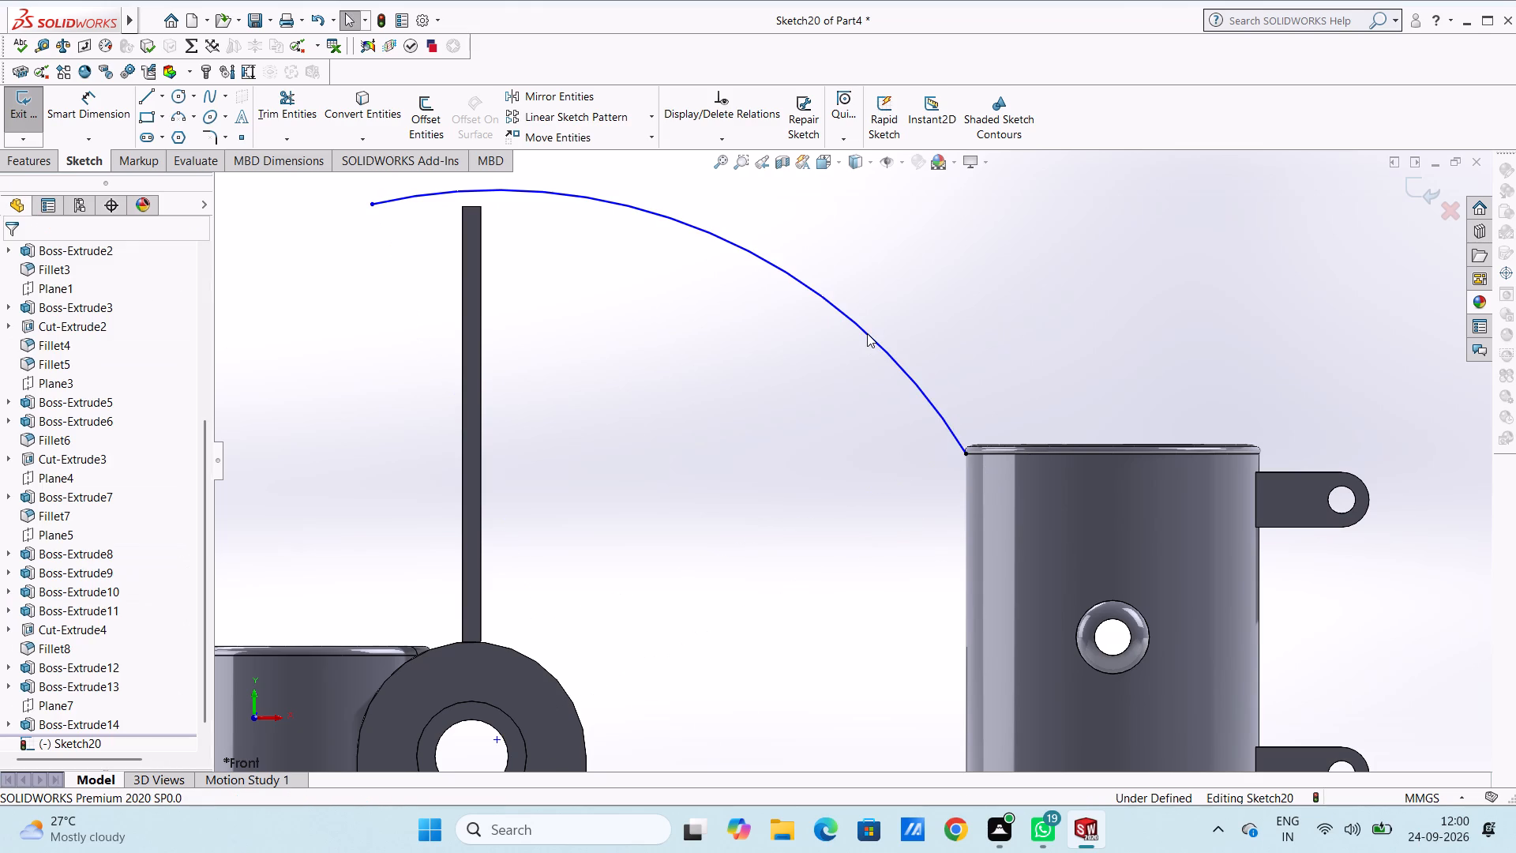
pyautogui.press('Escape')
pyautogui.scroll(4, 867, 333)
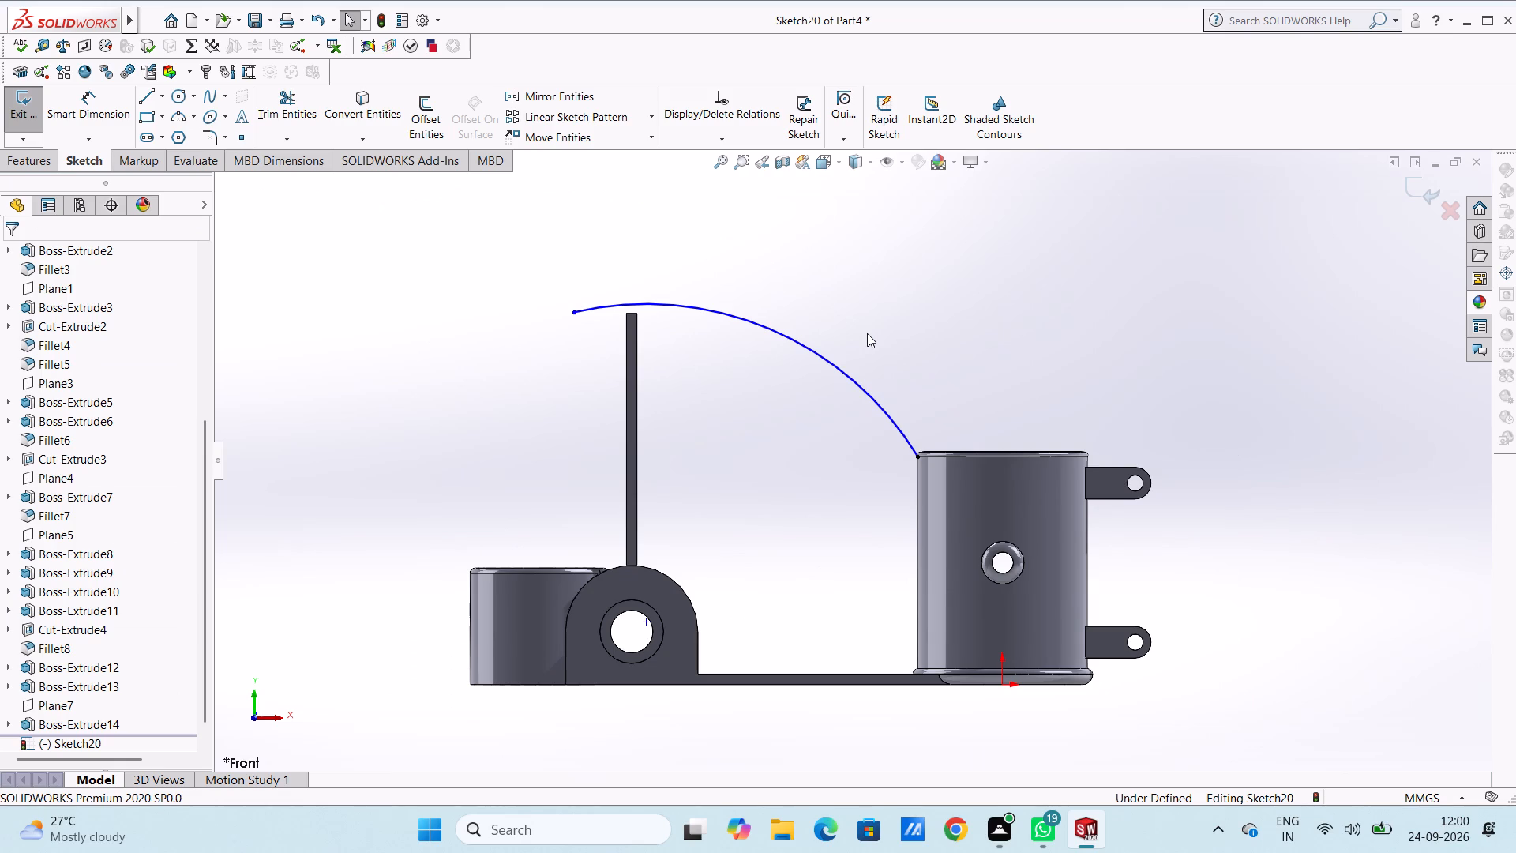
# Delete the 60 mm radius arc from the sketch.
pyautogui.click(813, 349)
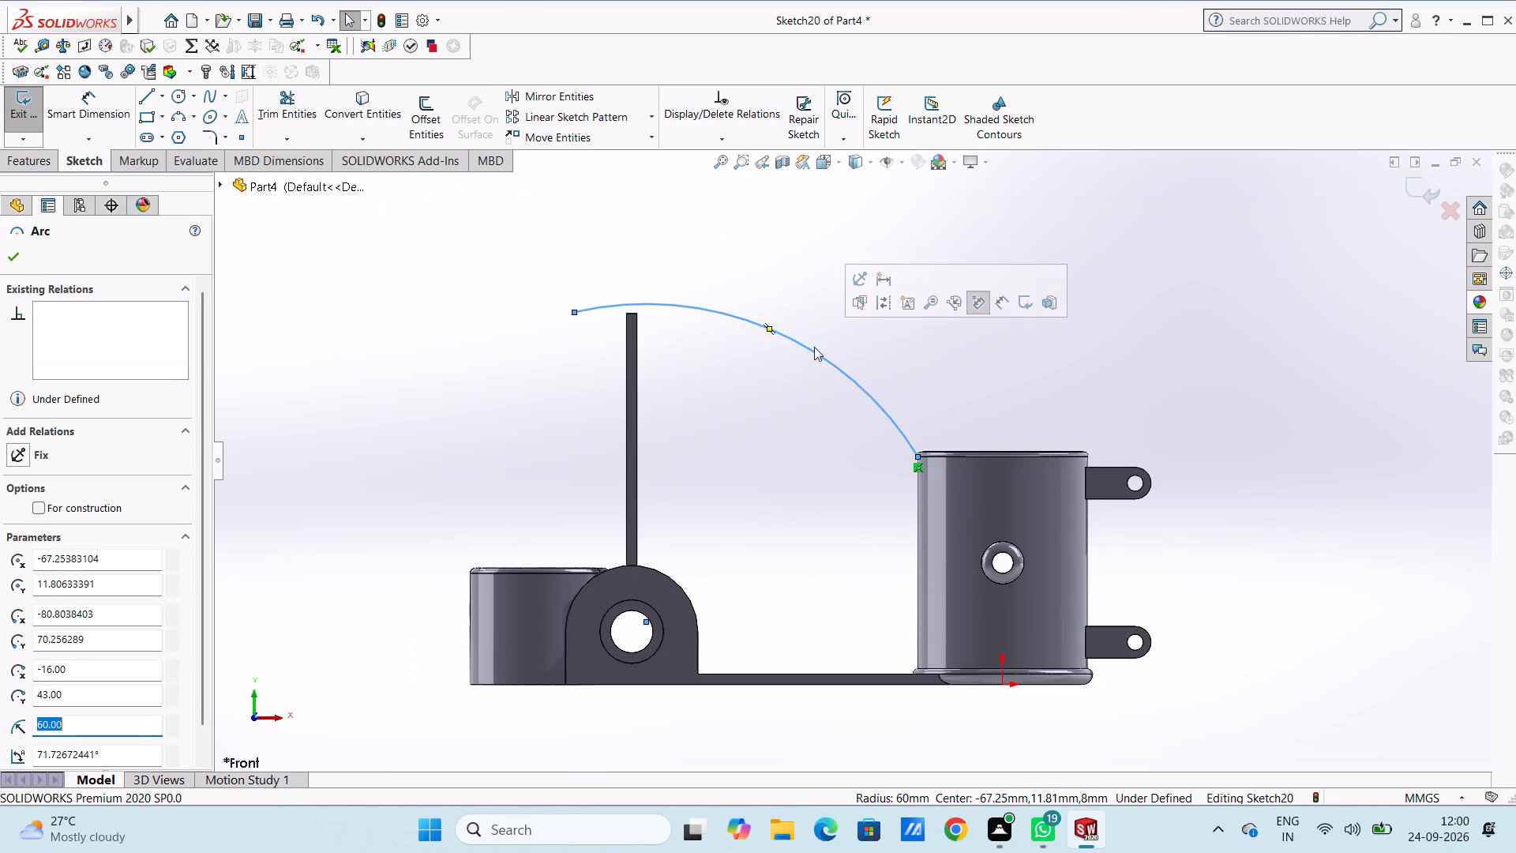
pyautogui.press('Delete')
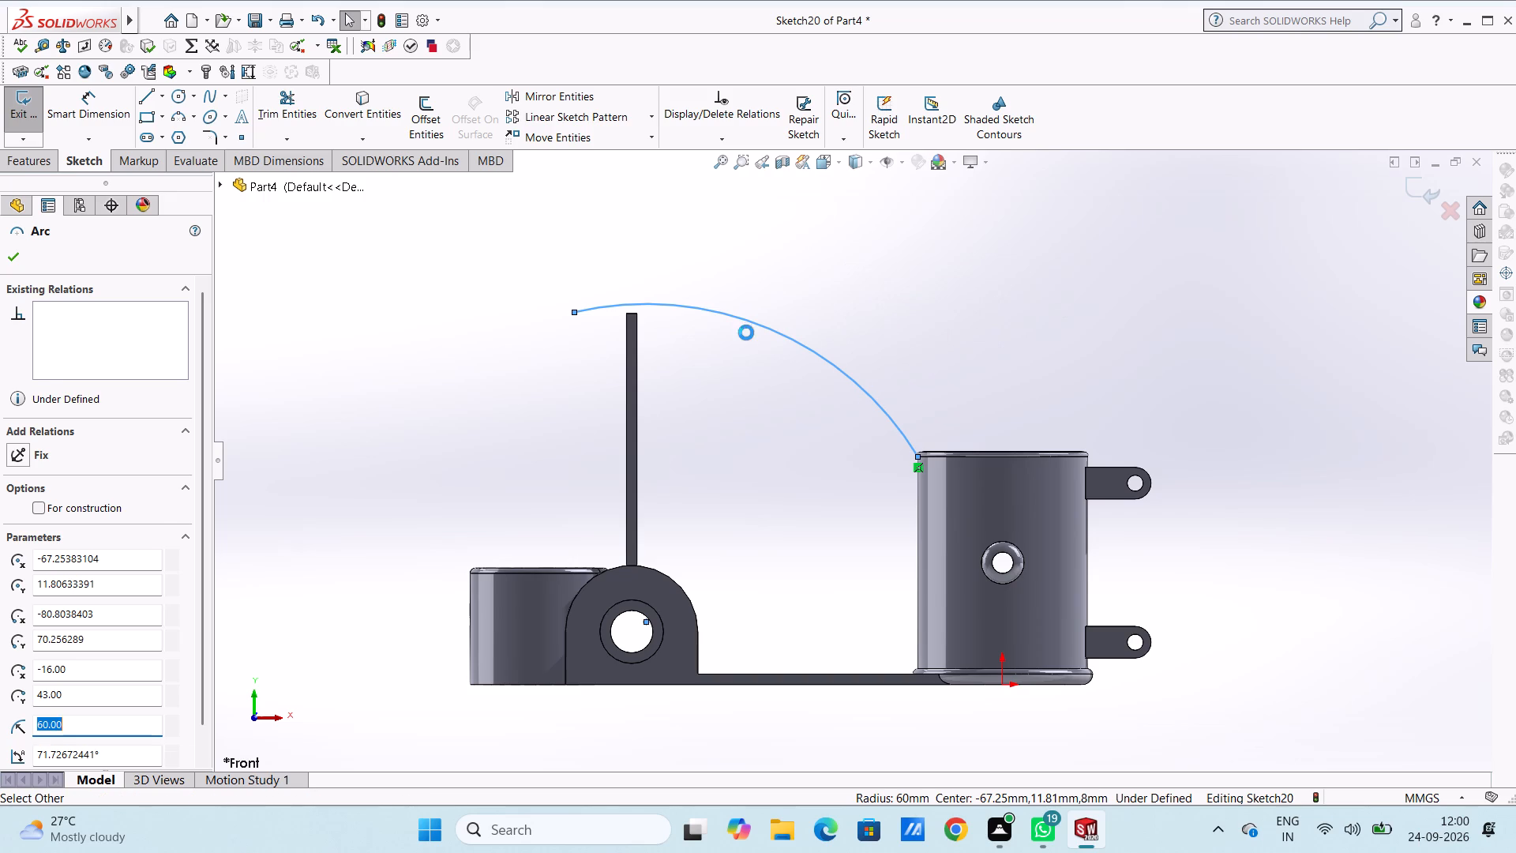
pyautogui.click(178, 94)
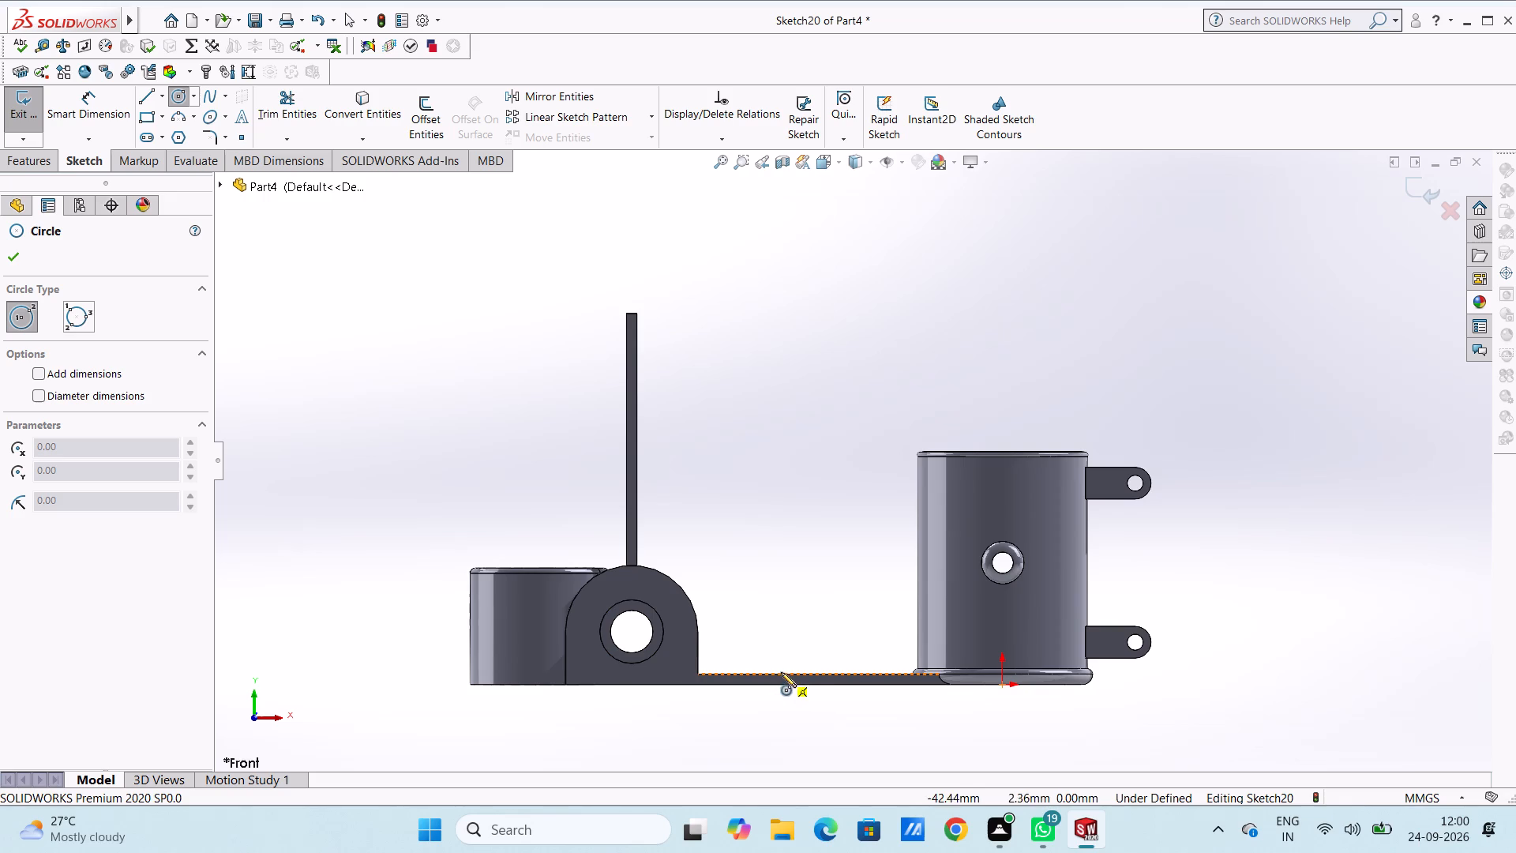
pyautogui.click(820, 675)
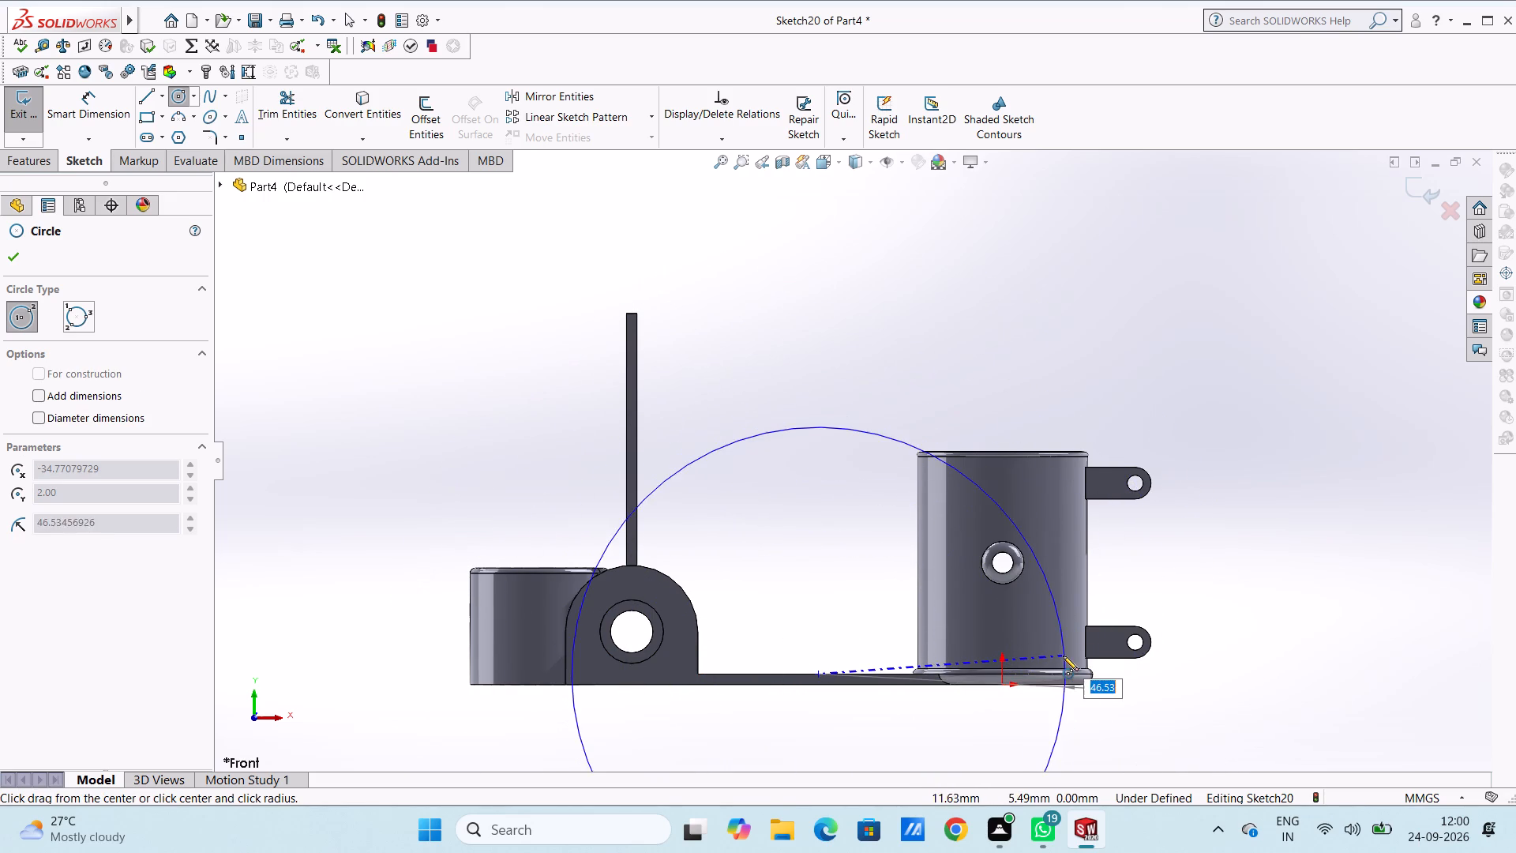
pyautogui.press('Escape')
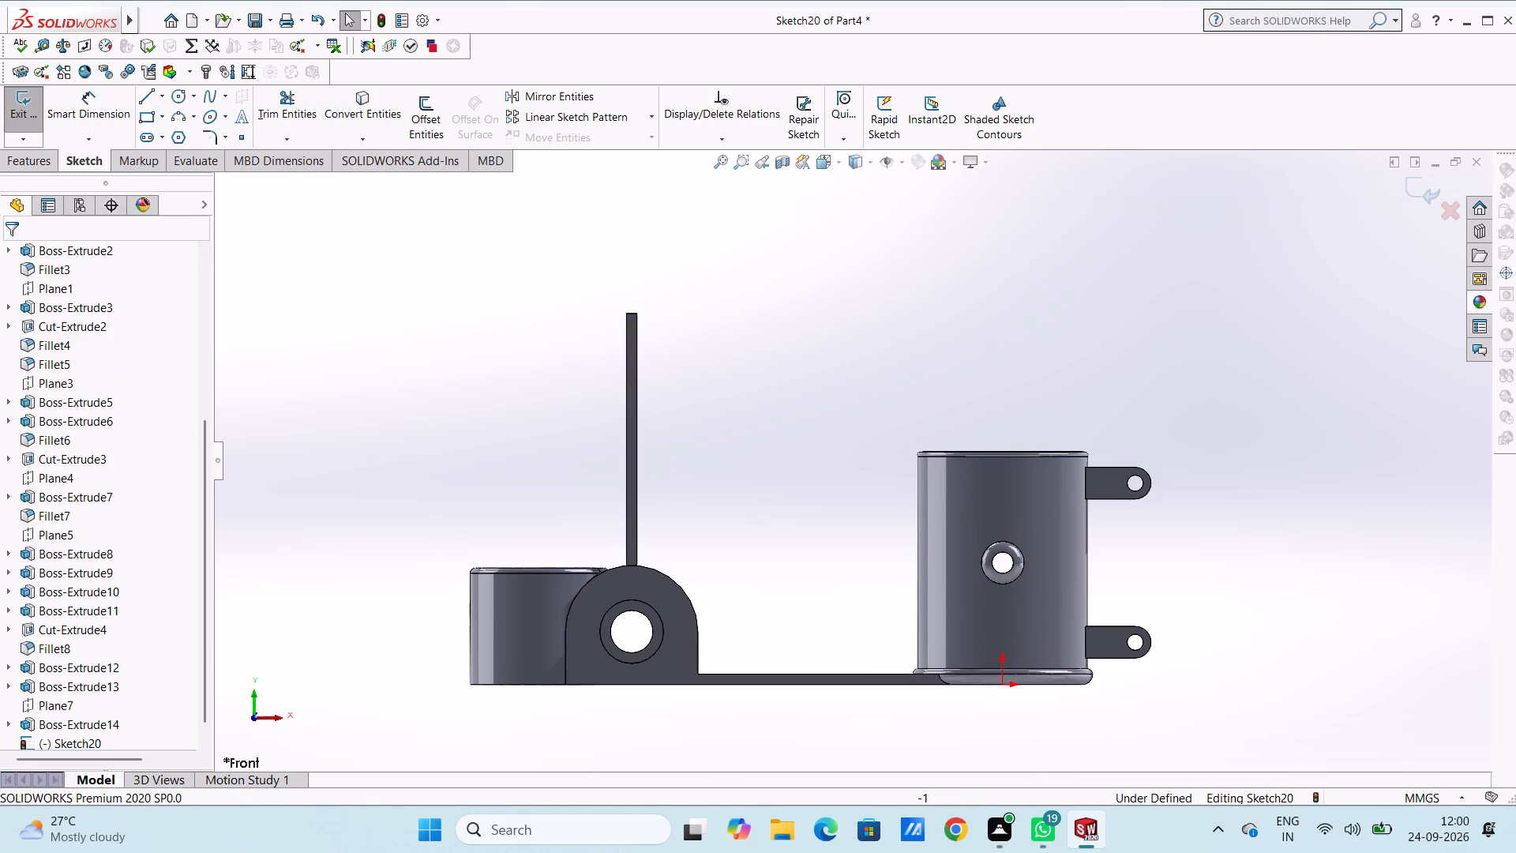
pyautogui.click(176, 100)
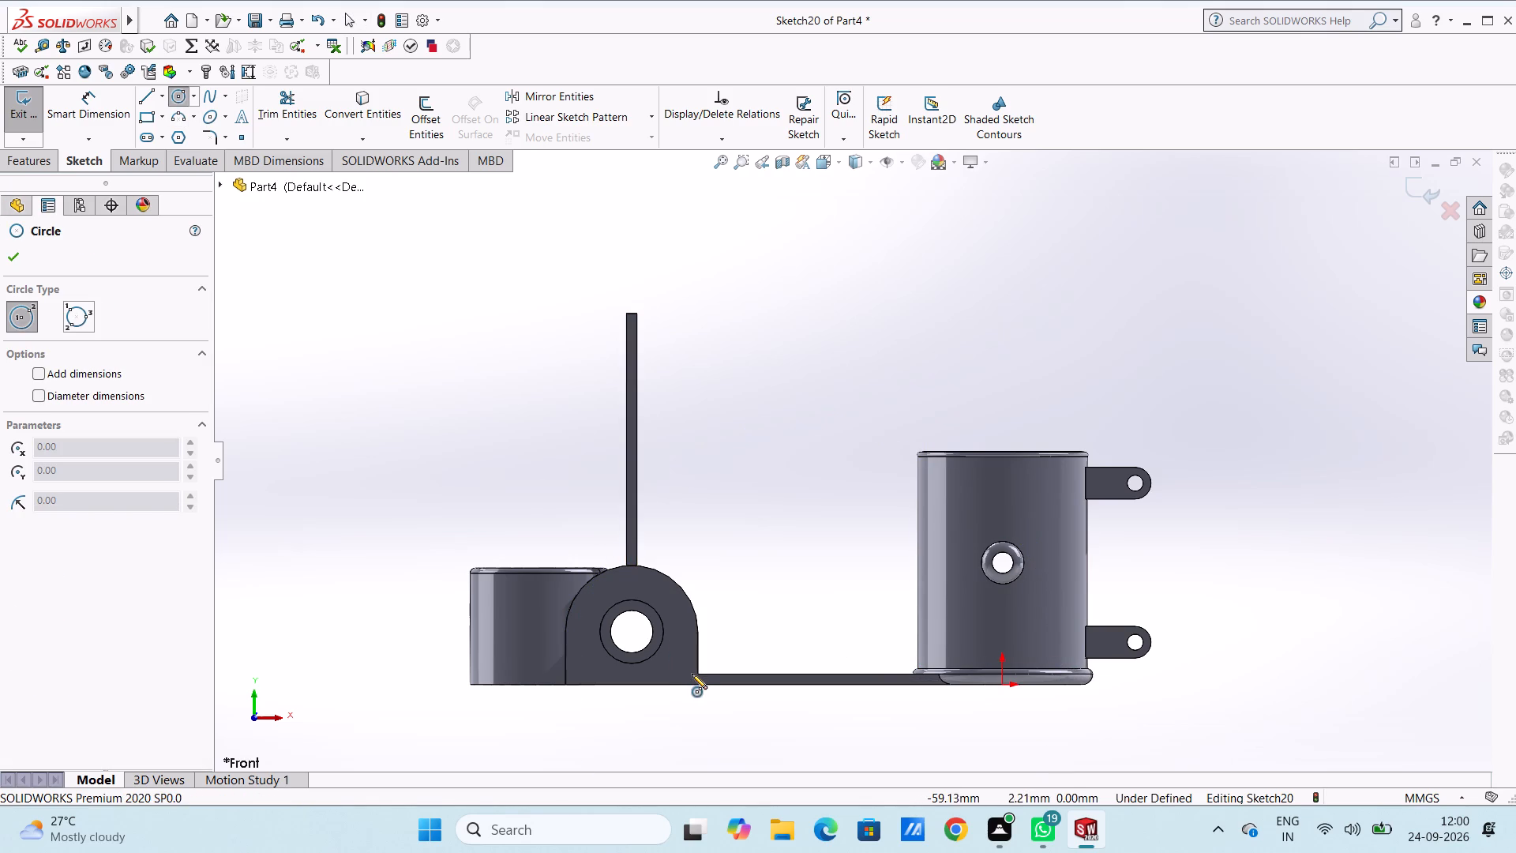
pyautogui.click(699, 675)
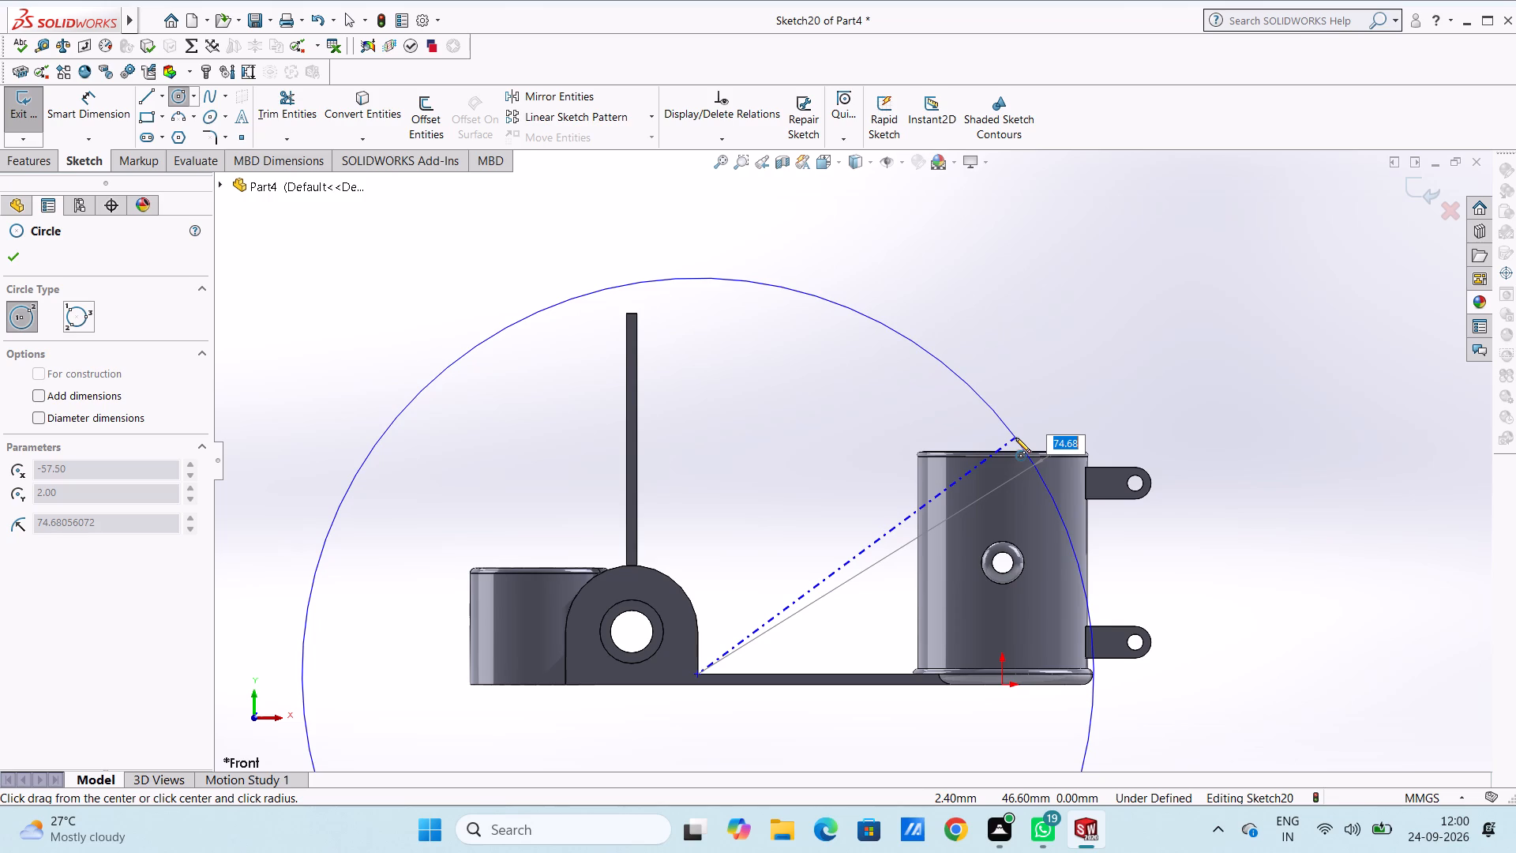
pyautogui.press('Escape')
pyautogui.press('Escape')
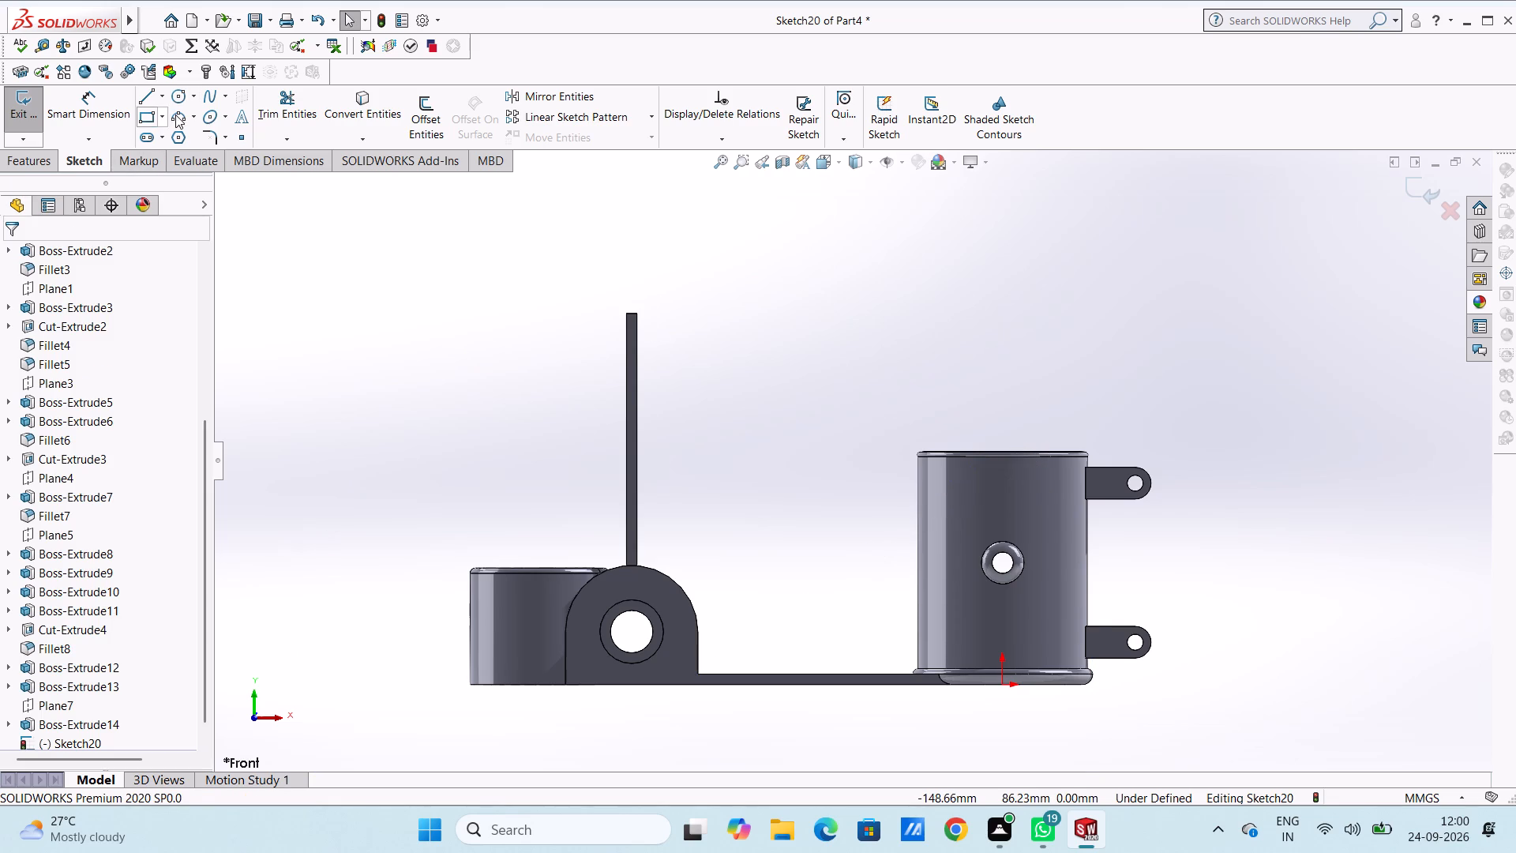
# Sketch a 3-point arc with a 70 mm radius, passing over the upright plate's top and ending at the large cylinder's near upper corner.
pyautogui.click(175, 115)
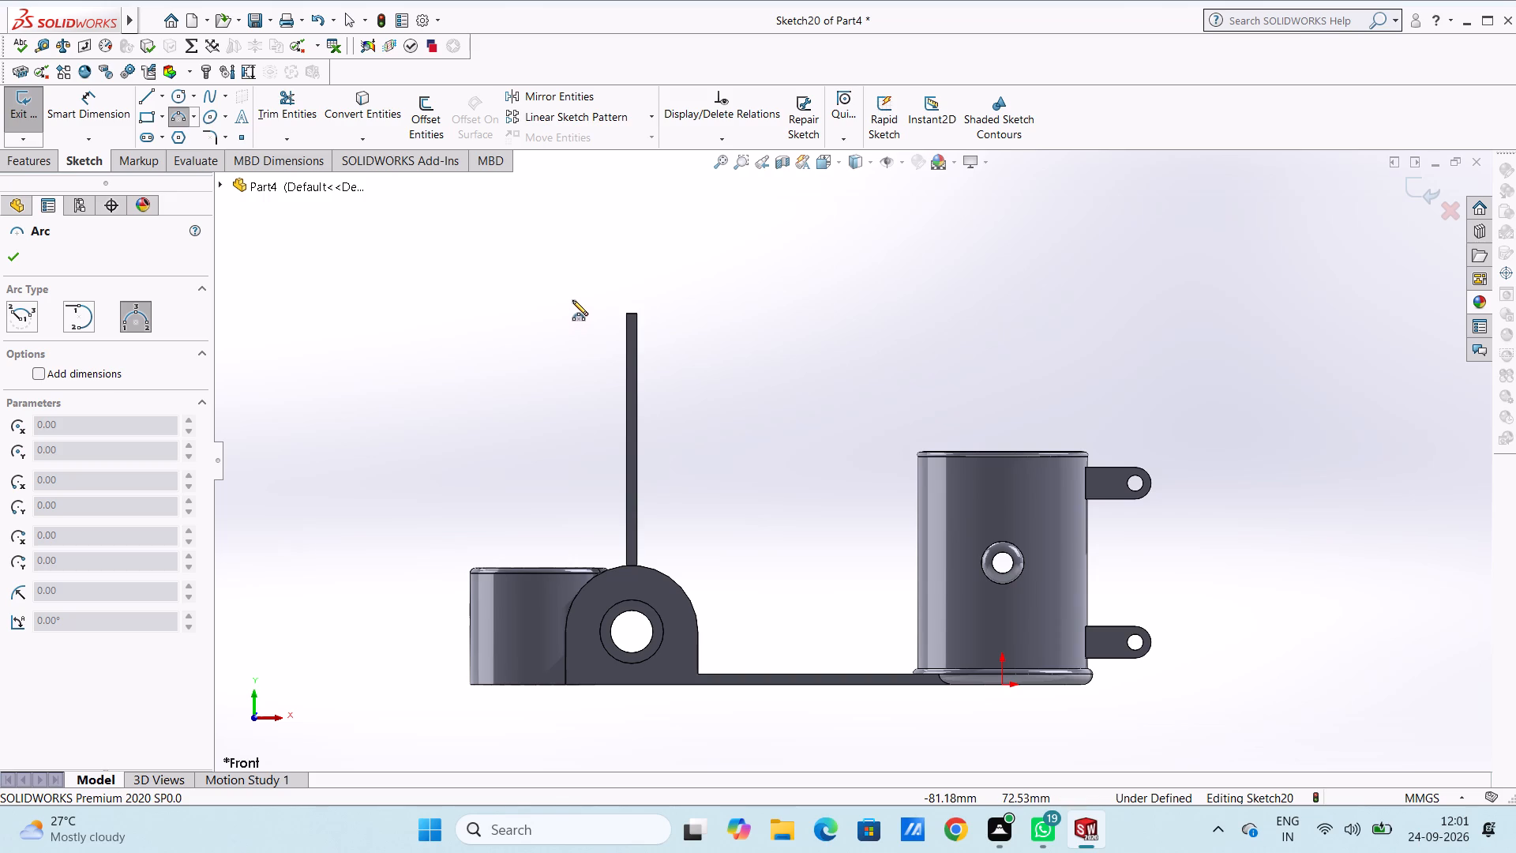
pyautogui.click(570, 304)
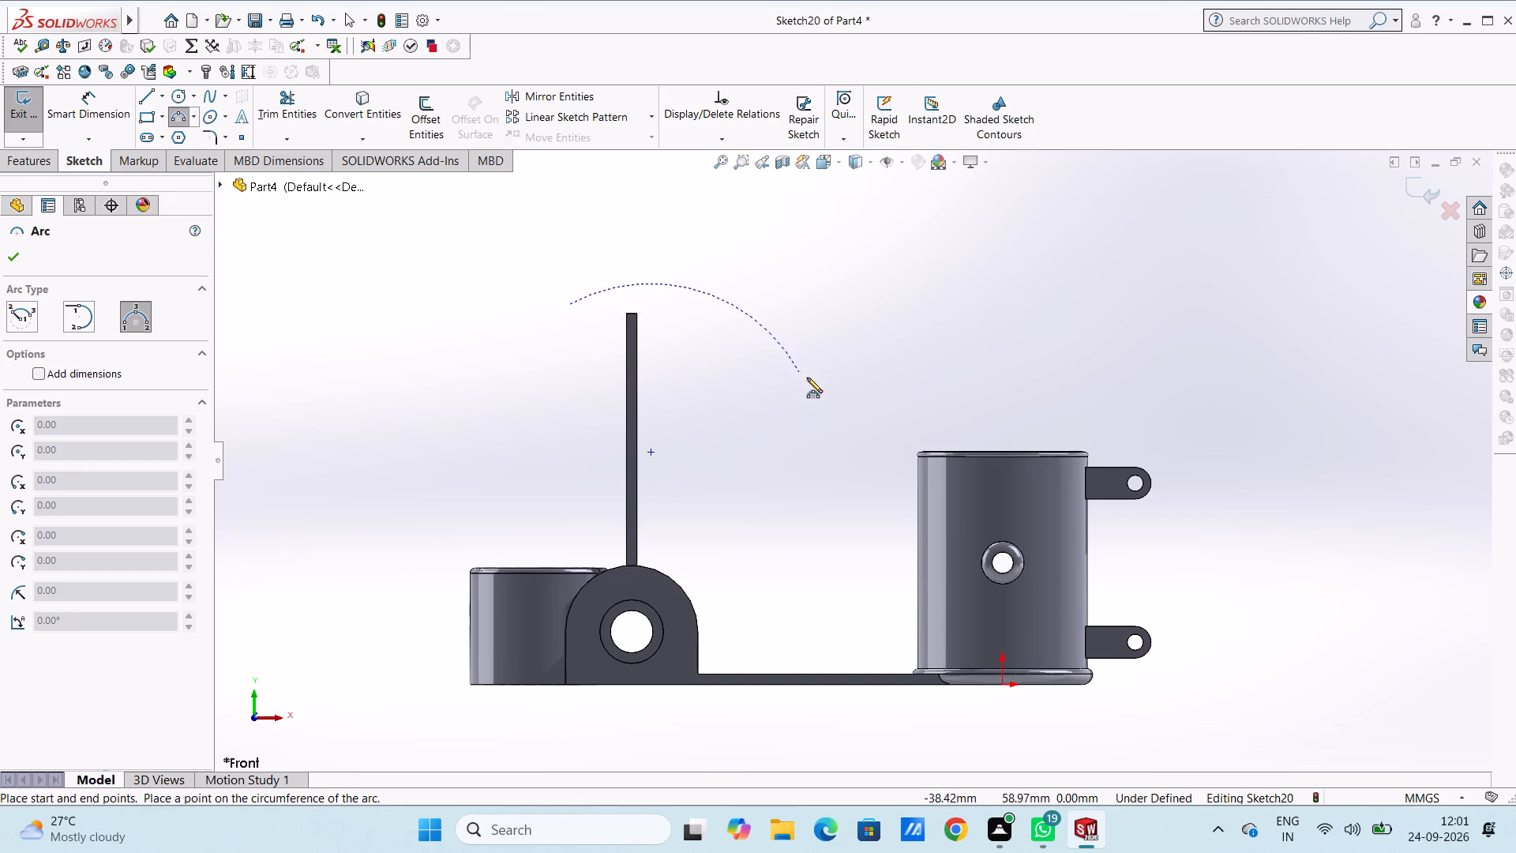
pyautogui.click(917, 458)
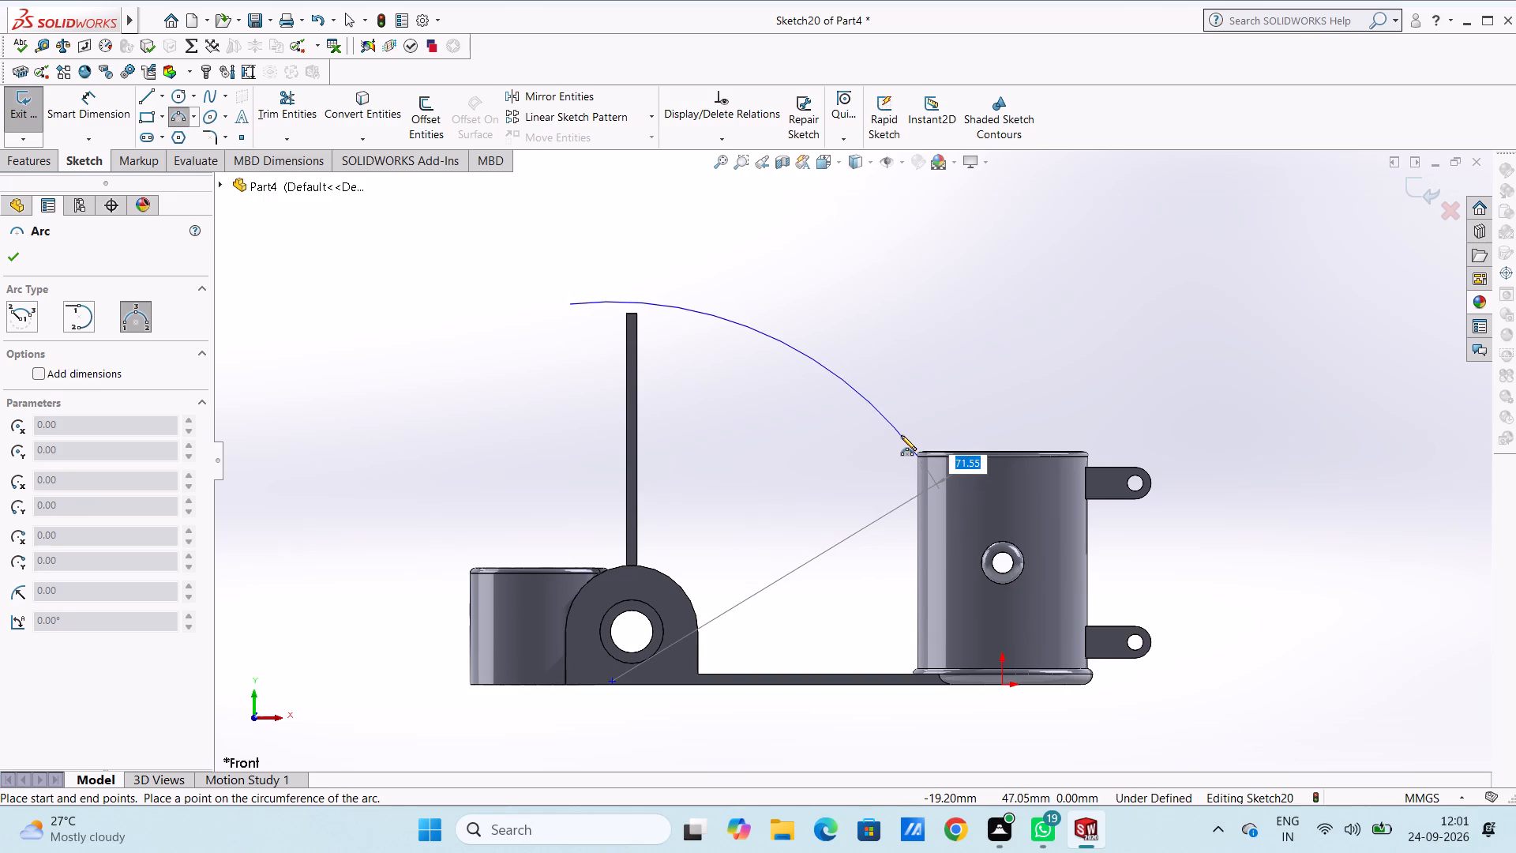
pyautogui.write('70')
pyautogui.press('Return')
pyautogui.press('Escape')
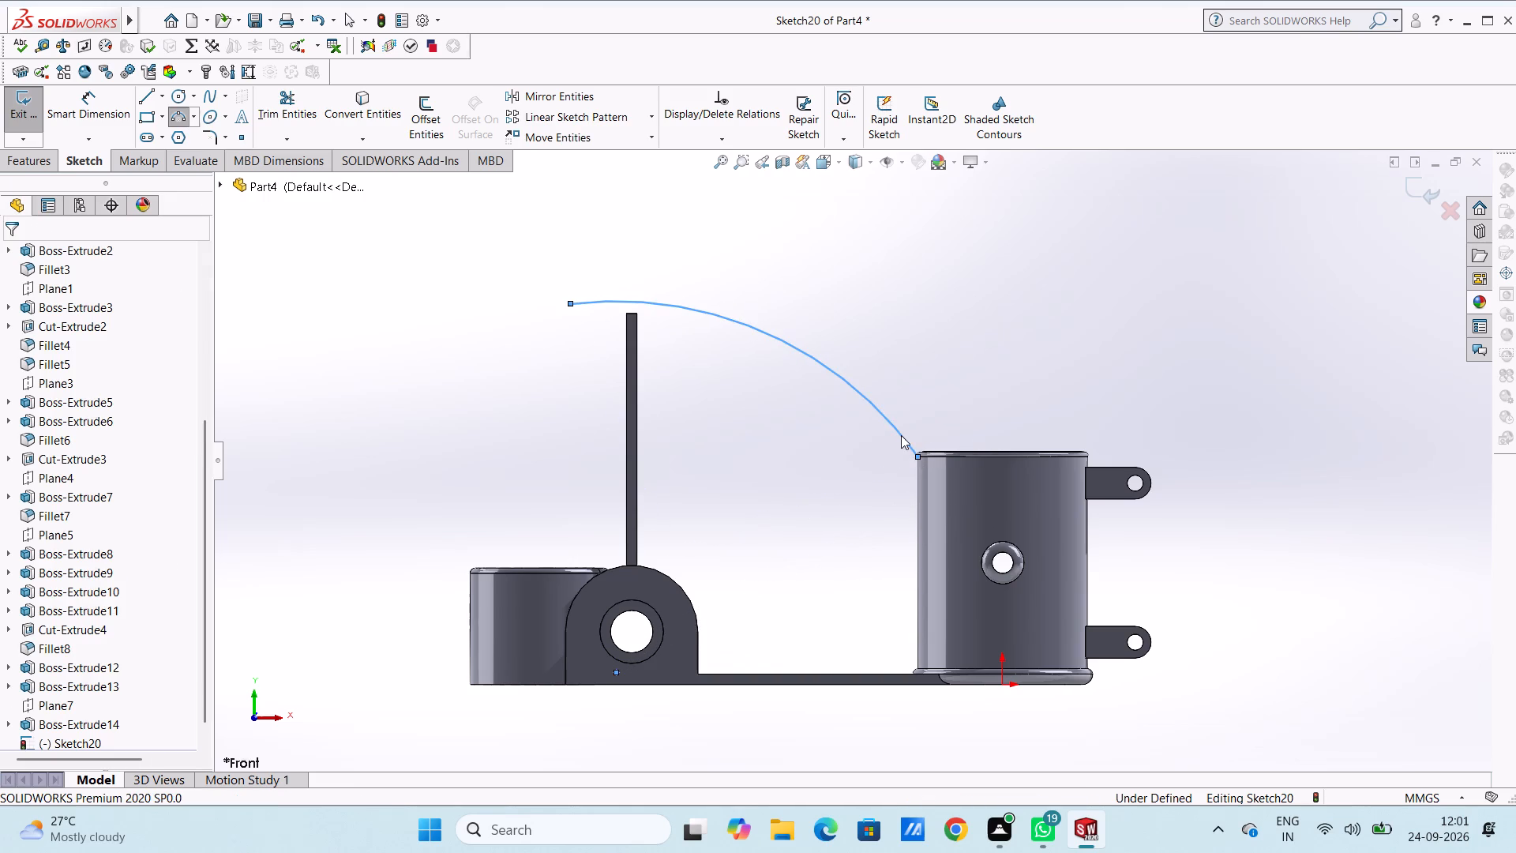
pyautogui.press('Escape')
pyautogui.press('Escape')
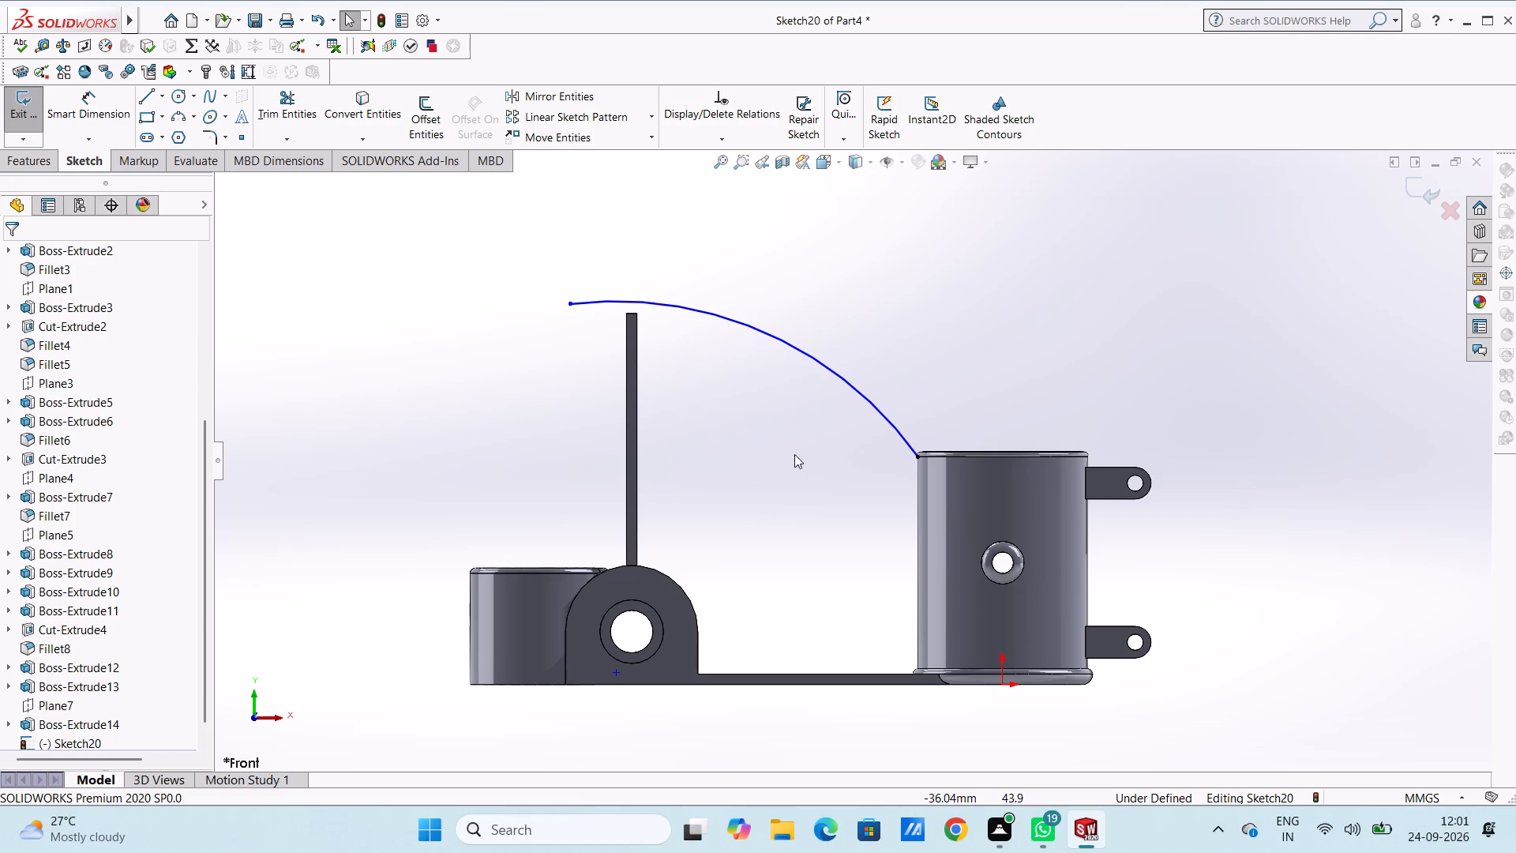
# Add a 70 mm radius dimension to the arc.
pyautogui.click(82, 109)
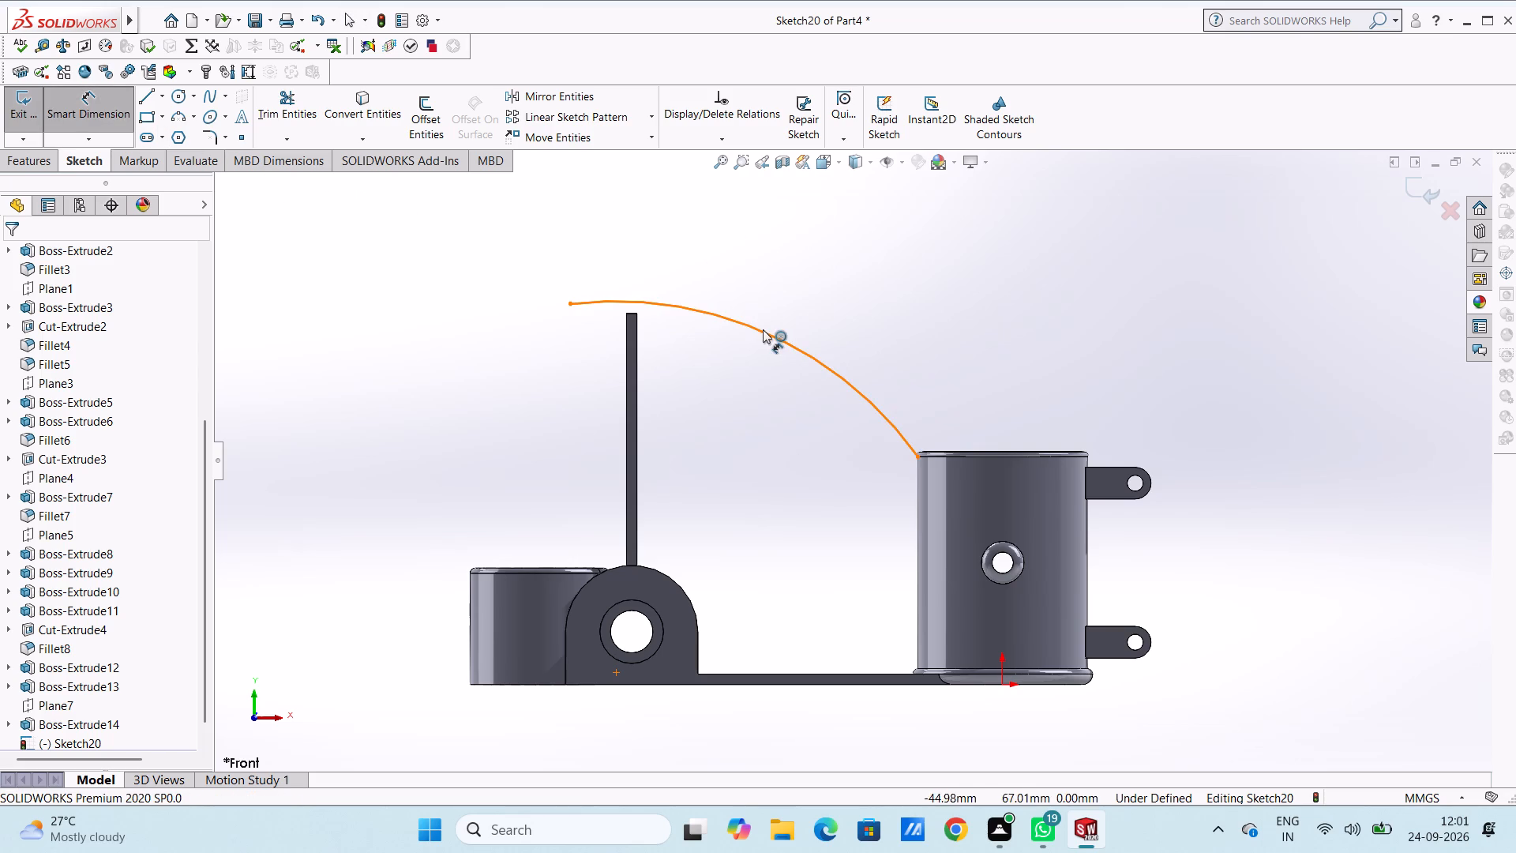
pyautogui.click(763, 329)
pyautogui.click(895, 247)
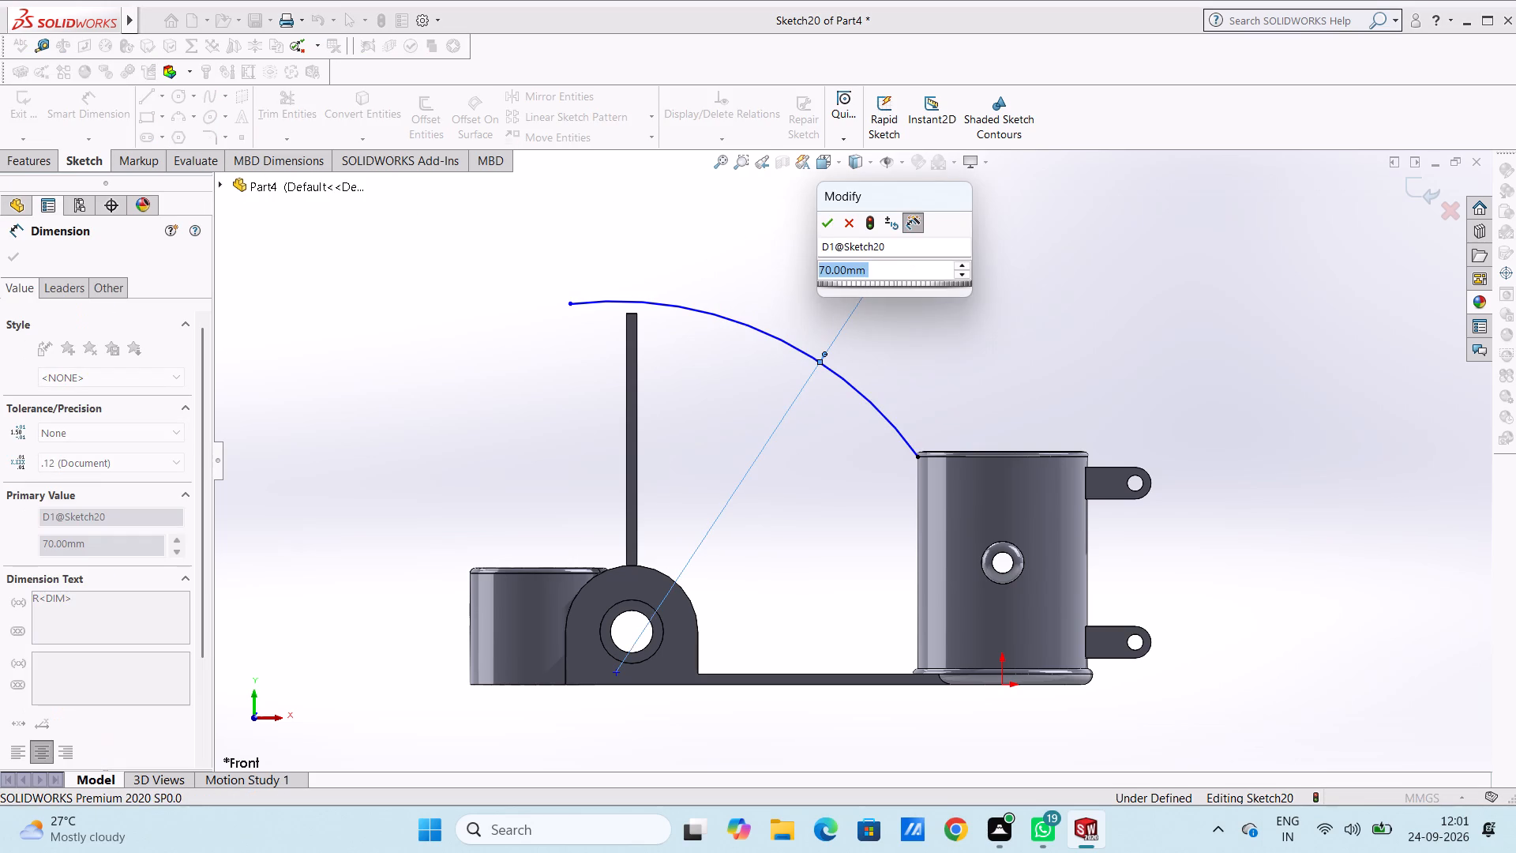
pyautogui.click(824, 224)
pyautogui.click(722, 227)
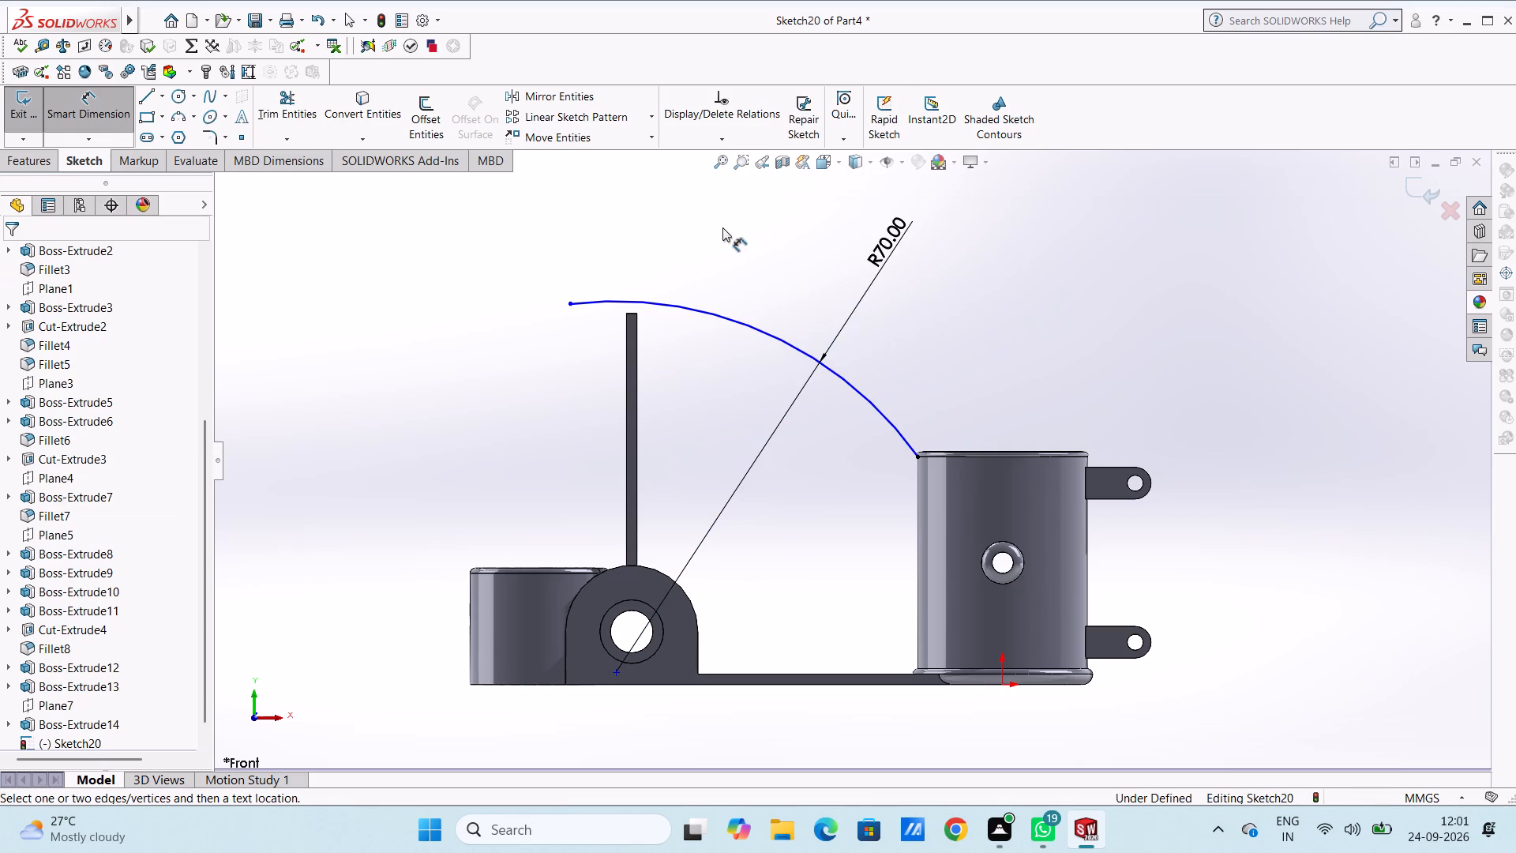
pyautogui.press('Escape')
pyautogui.press('Escape')
# Offset the arc by 2 mm toward its inner side only, with bi-directional offset turned off.
pyautogui.click(424, 115)
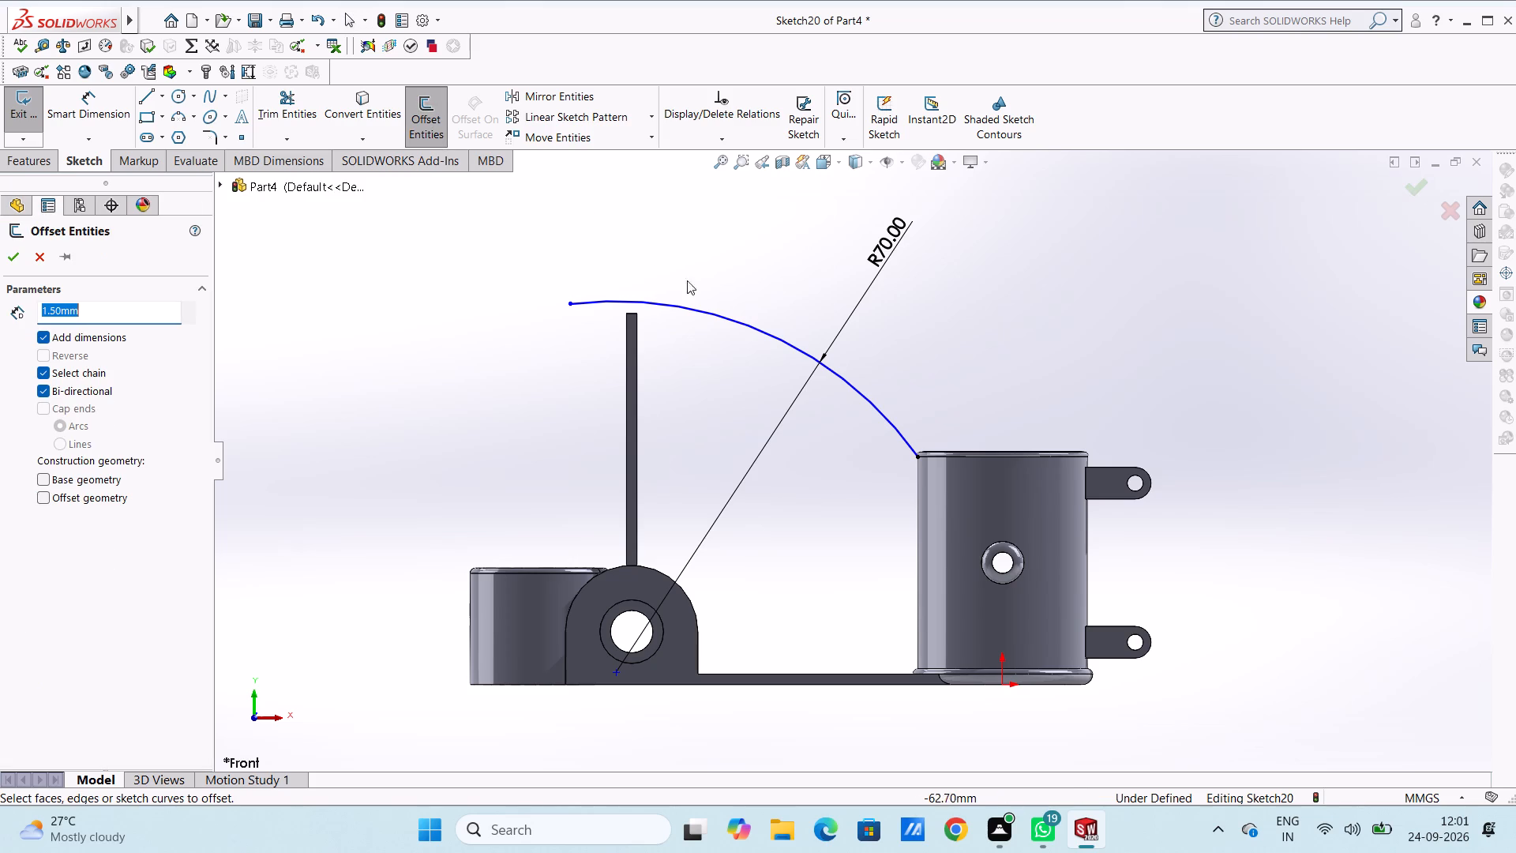
pyautogui.click(707, 310)
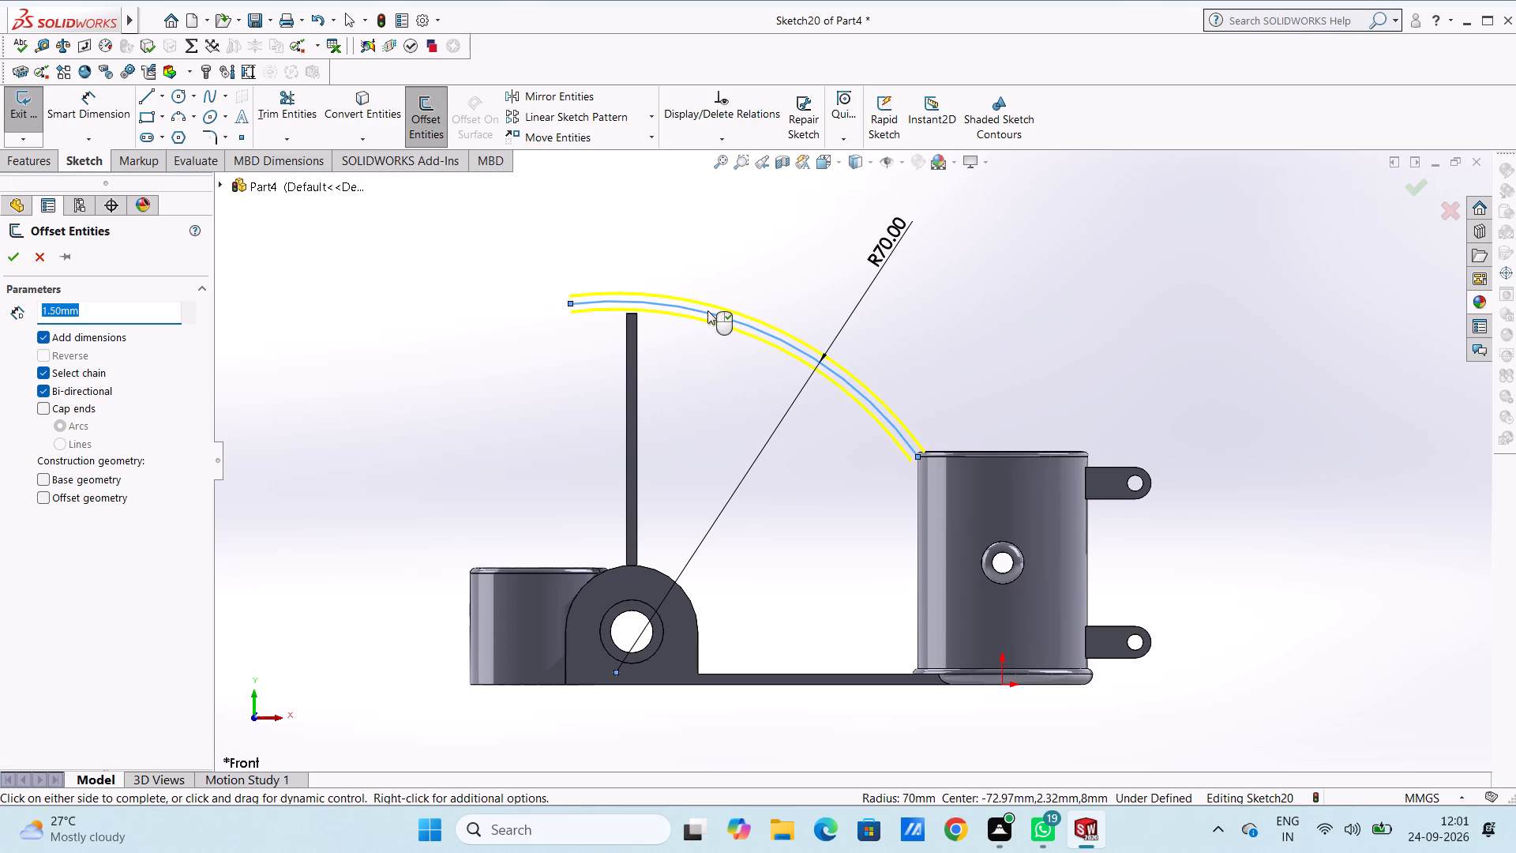
pyautogui.click(41, 386)
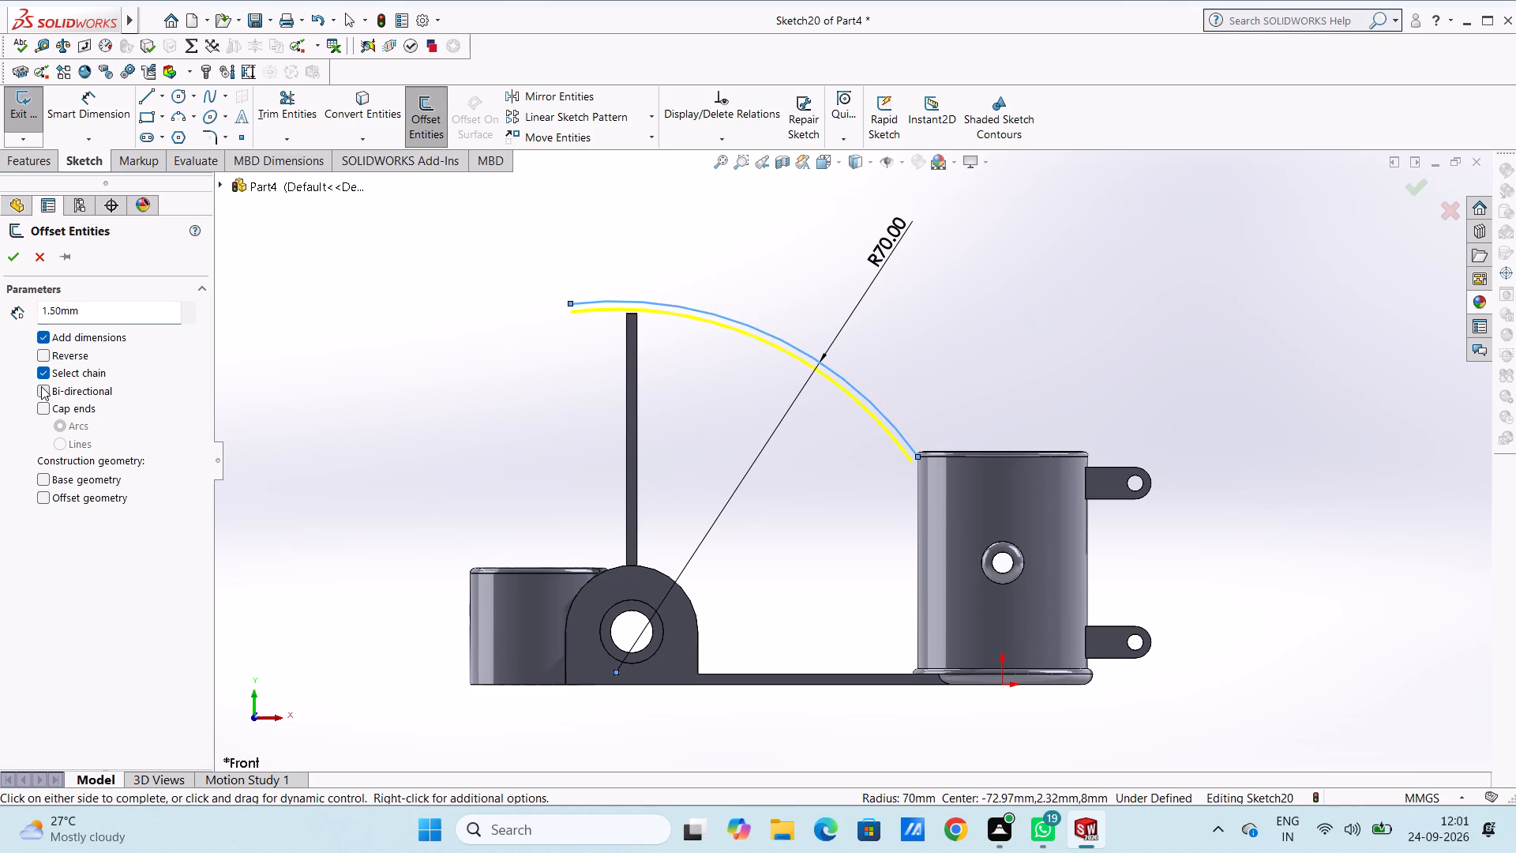
pyautogui.doubleClick(85, 310)
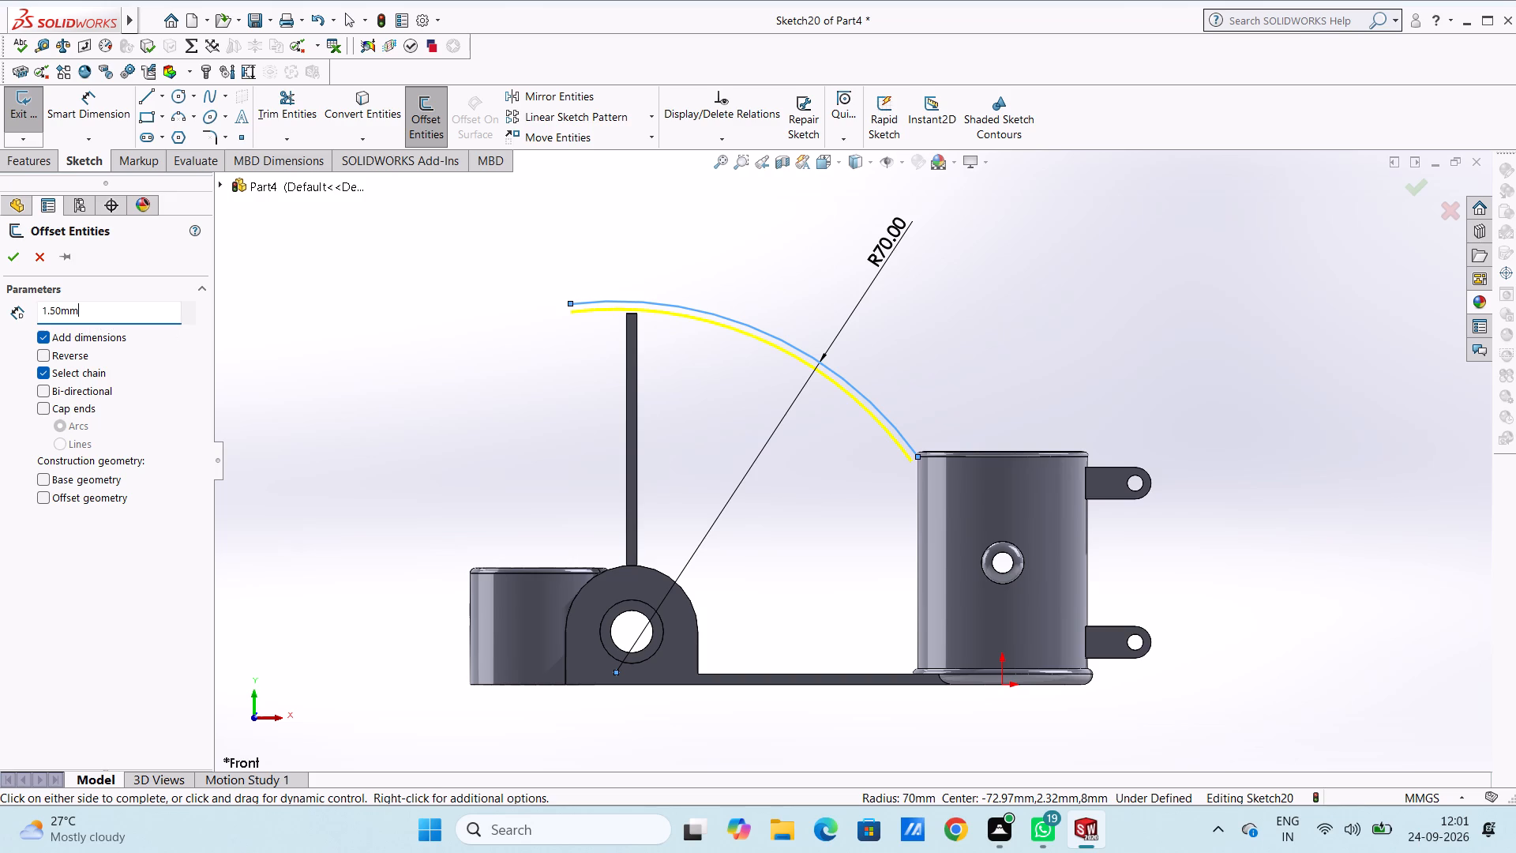
pyautogui.doubleClick(89, 306)
pyautogui.tripleClick(89, 306)
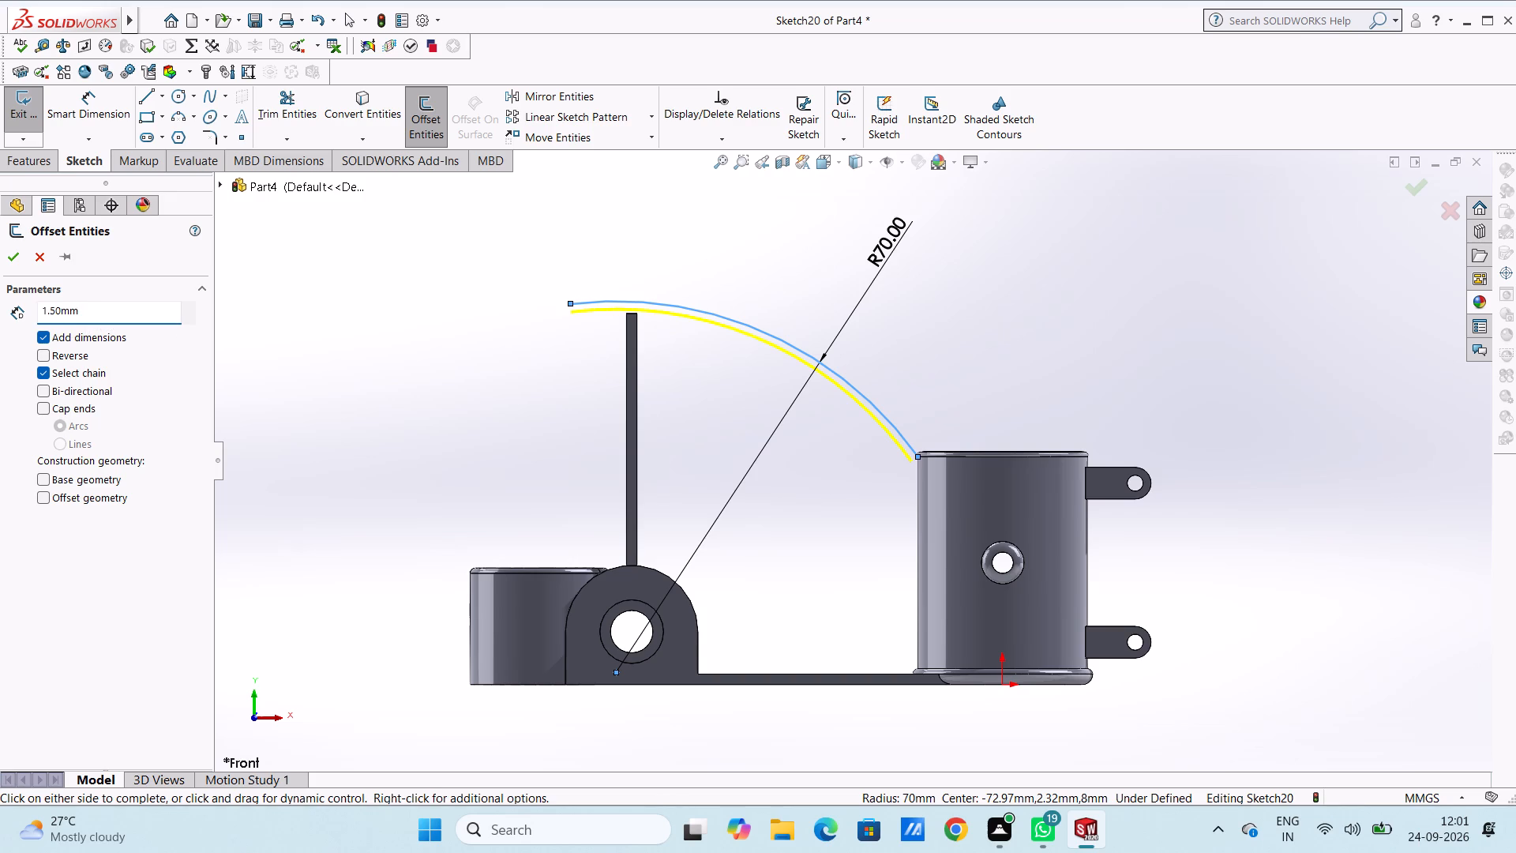
pyautogui.doubleClick(89, 309)
pyautogui.click(89, 310)
pyautogui.press('2')
pyautogui.press('Return')
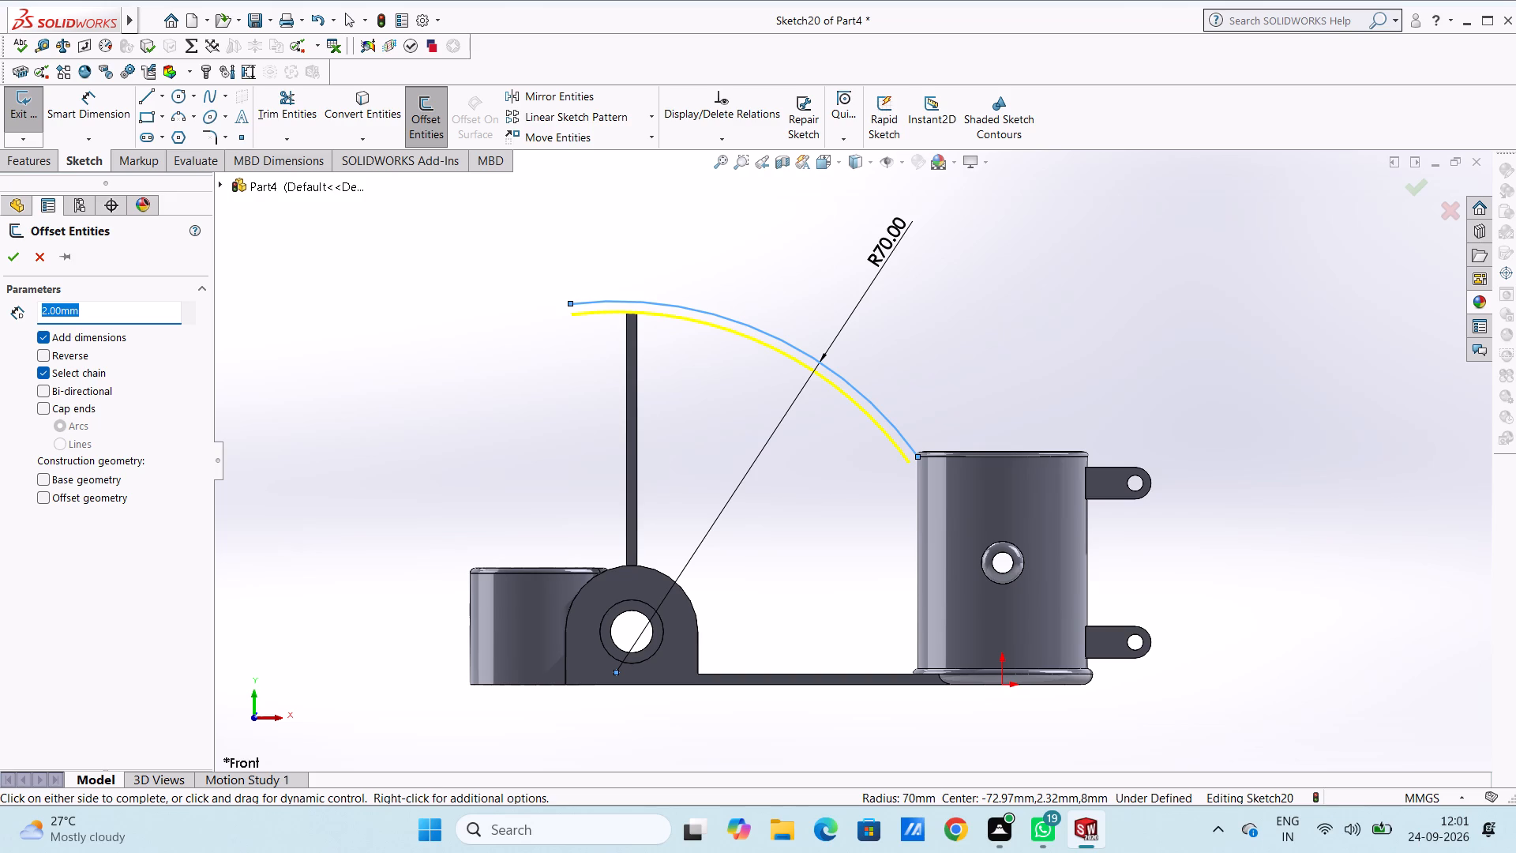
pyautogui.click(12, 255)
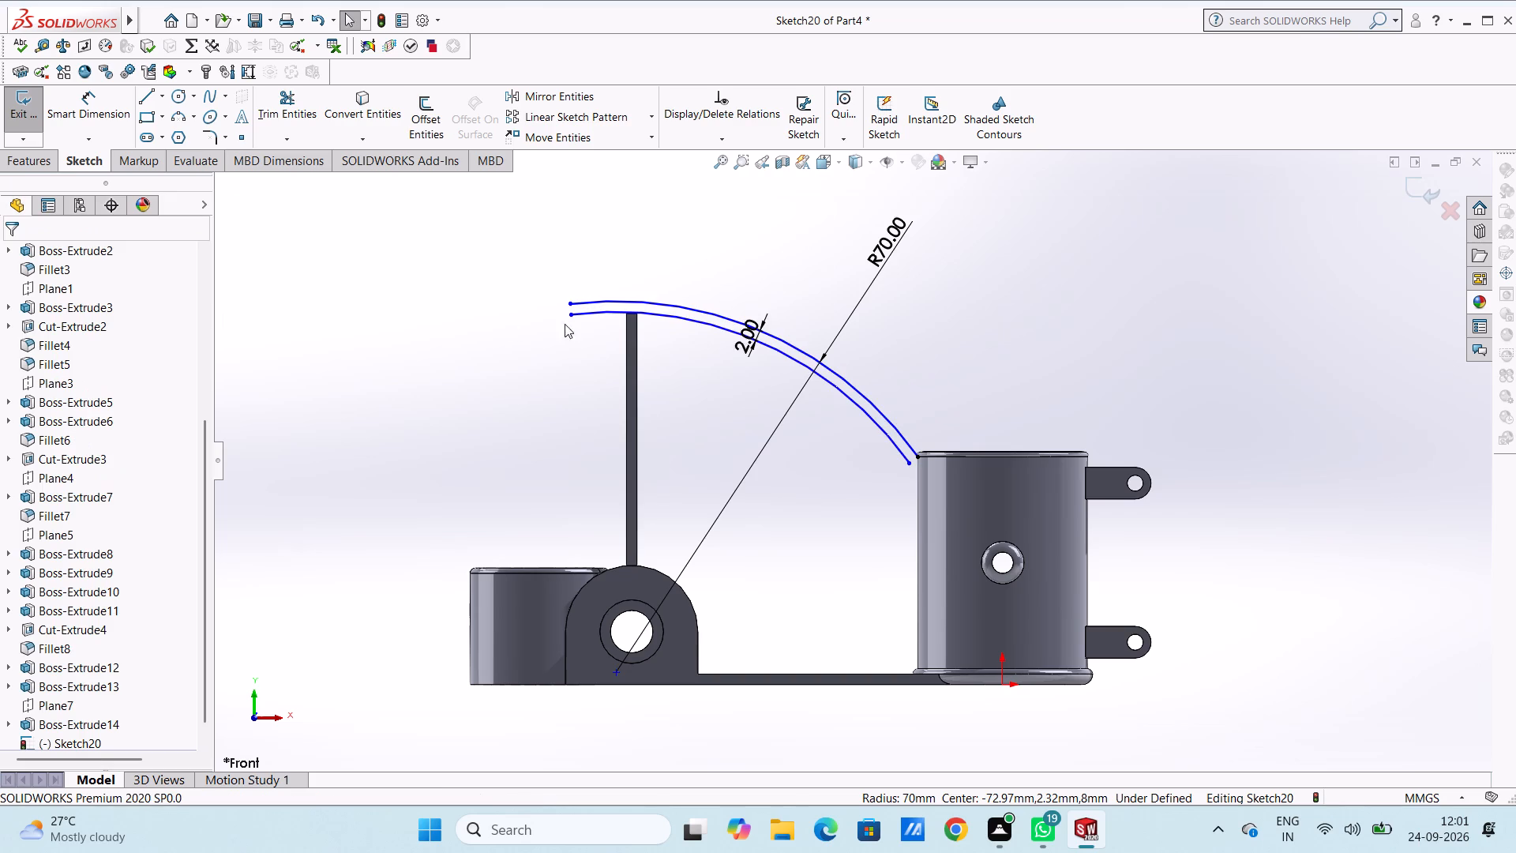
# Close the arm profile's free end beyond the upright plate with a line joining the two arc endpoints.
pyautogui.scroll(-3, 815, 321)
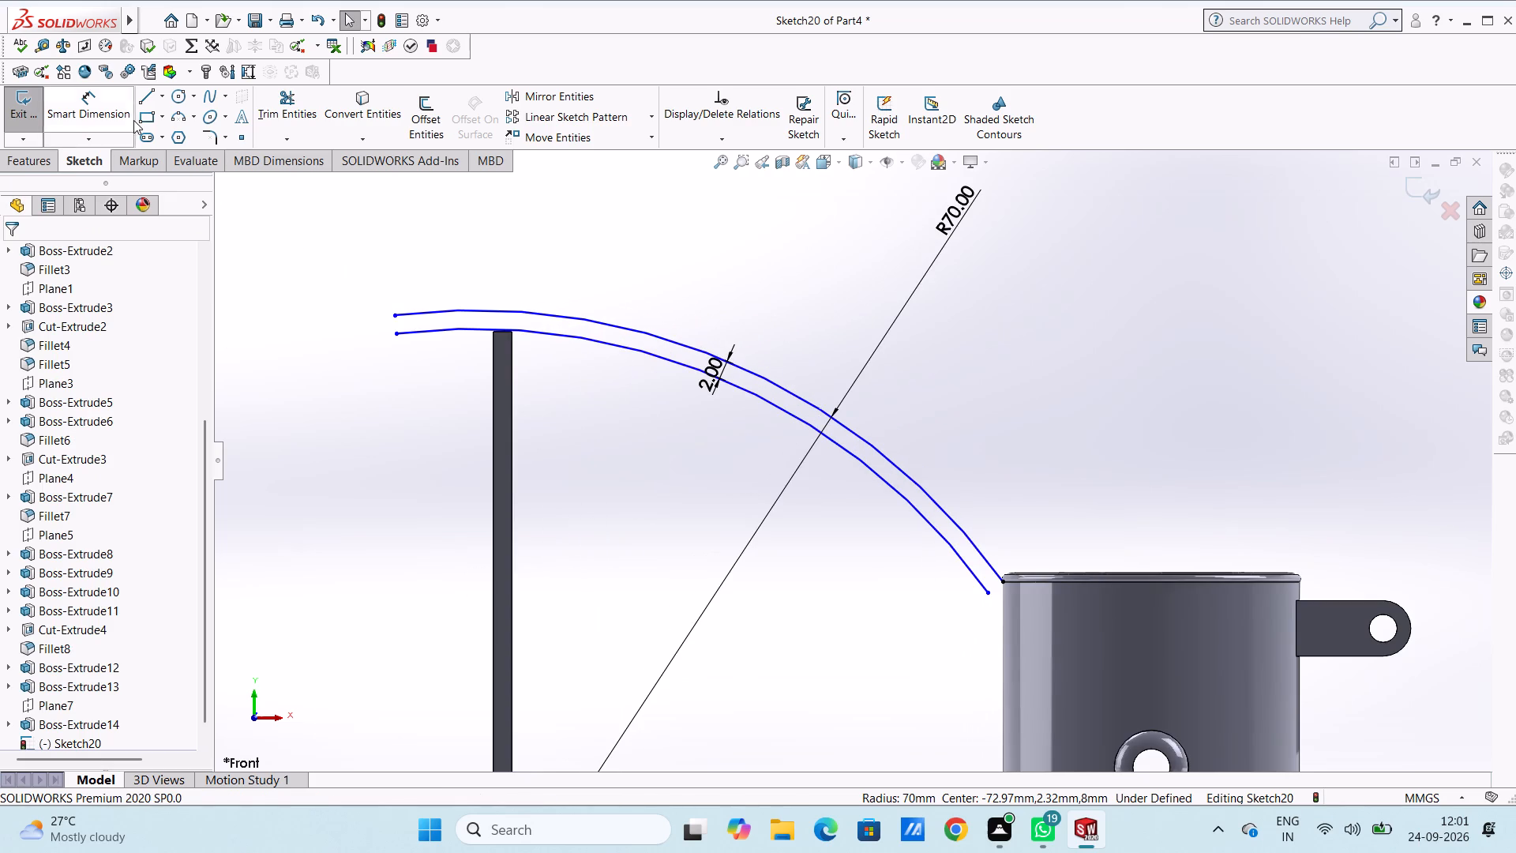
pyautogui.click(142, 100)
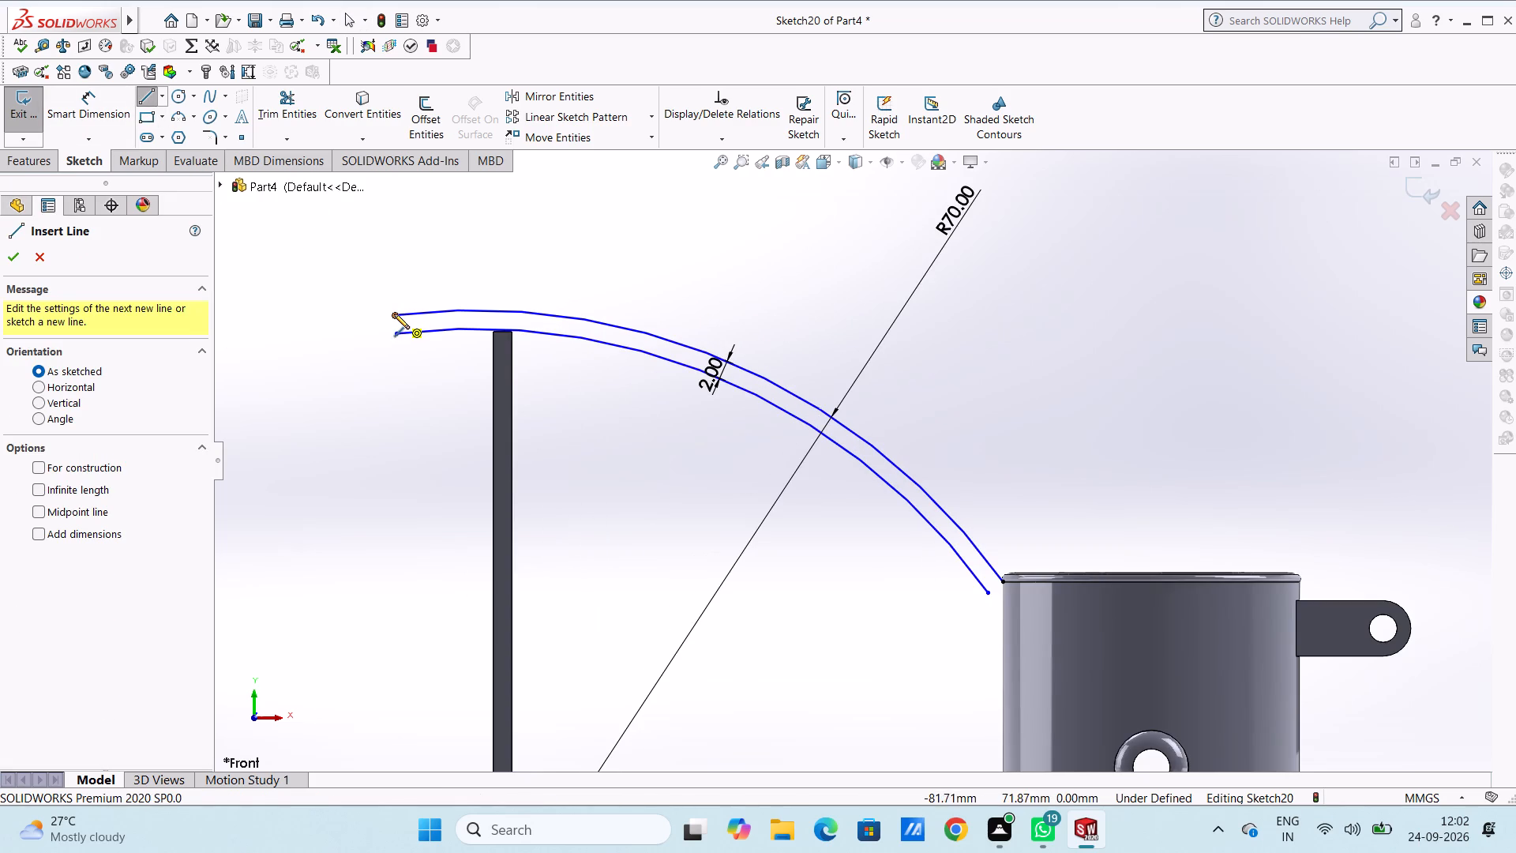
pyautogui.click(394, 315)
pyautogui.click(394, 333)
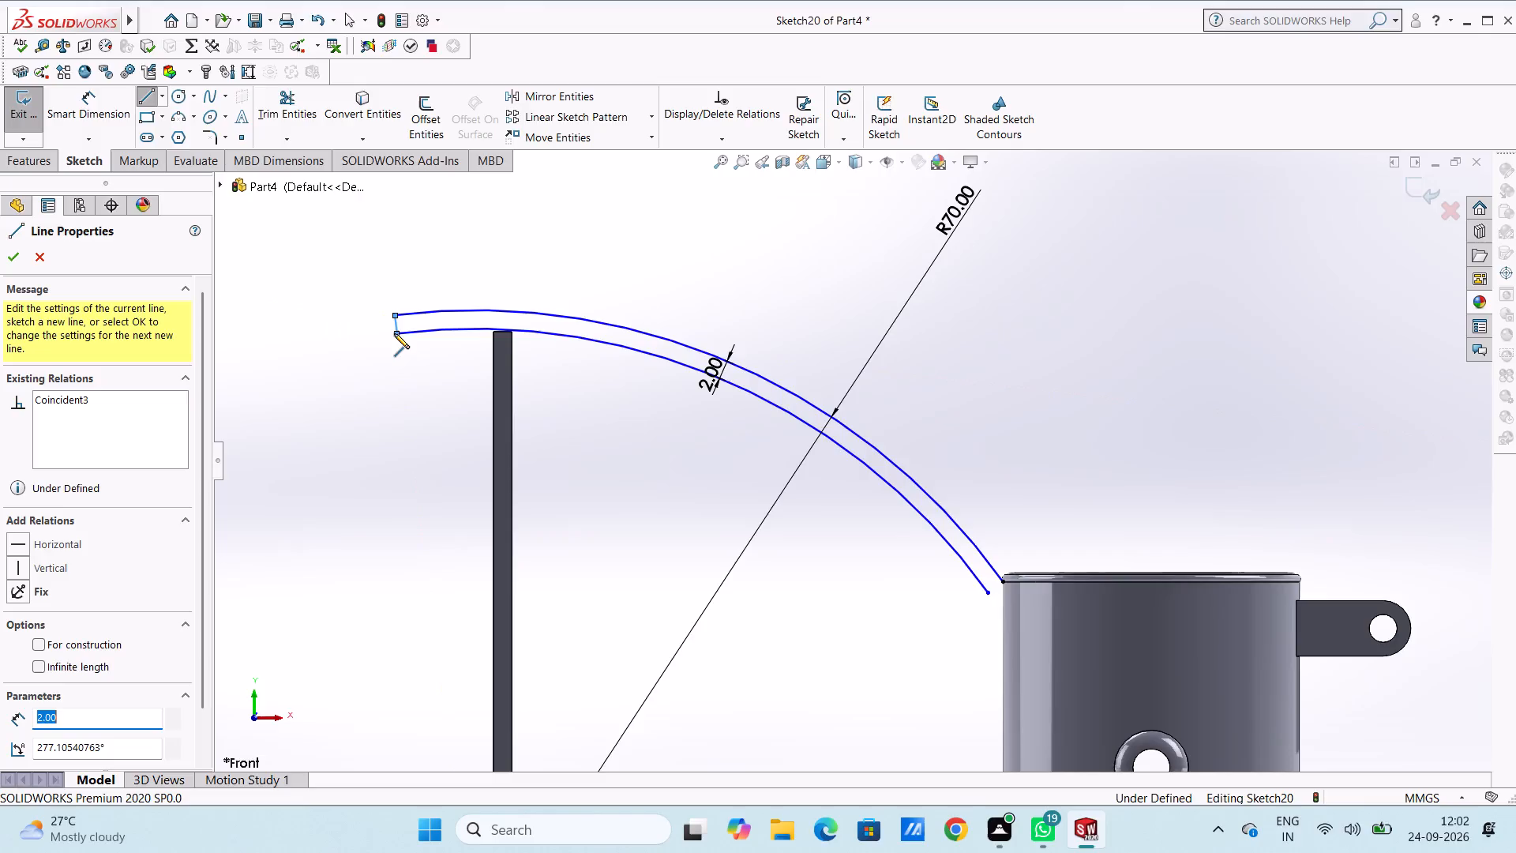
pyautogui.press('Escape')
pyautogui.press('Escape')
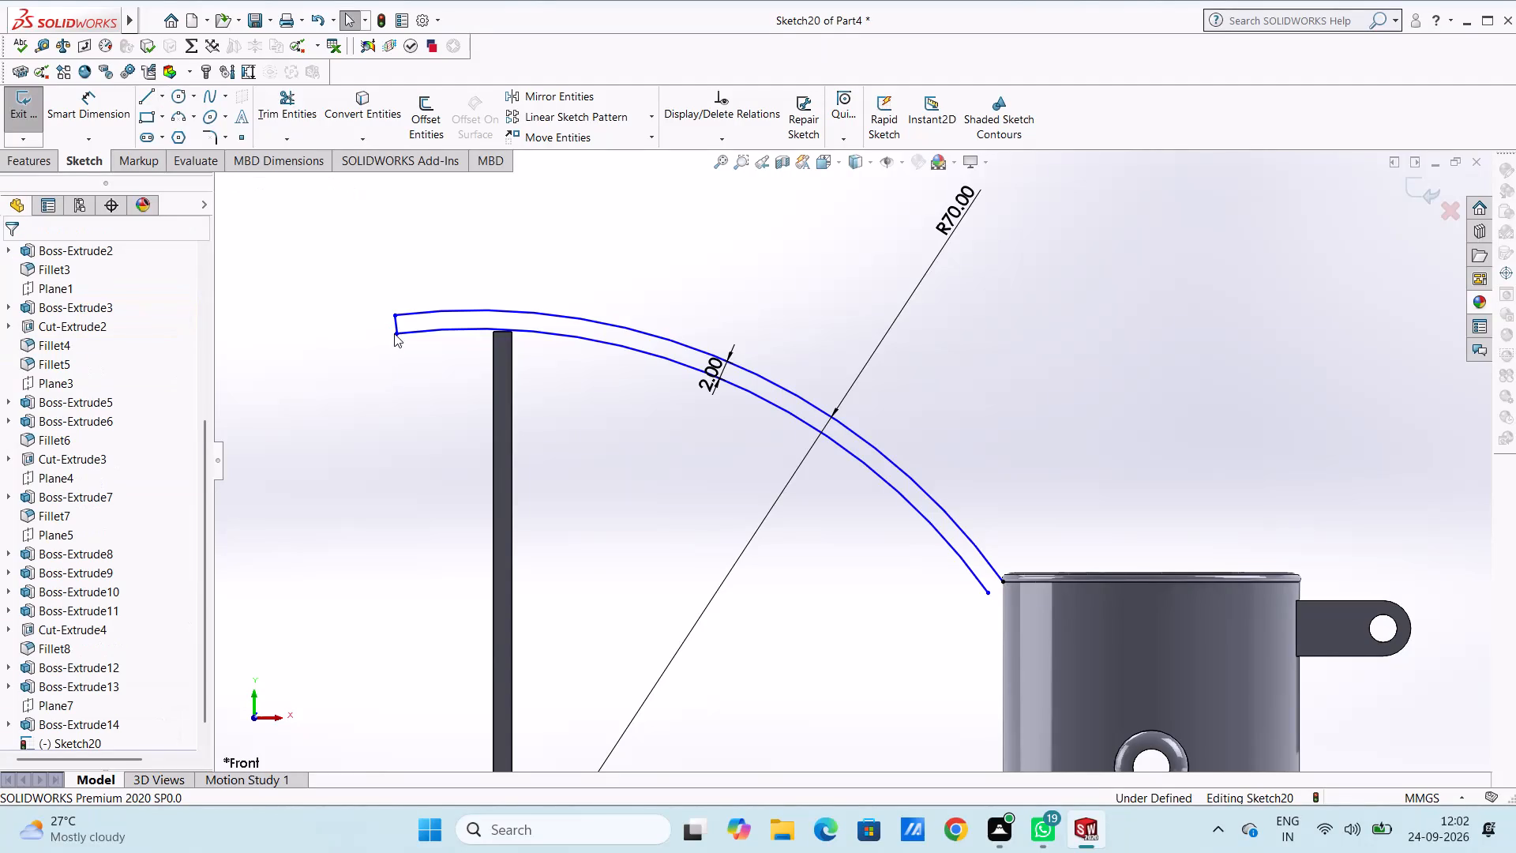
# Close the cylinder end with a line extending the inner arc about 2.8 mm to the cylinder's edge, and a vertical line up to the outer arc.
pyautogui.click(144, 93)
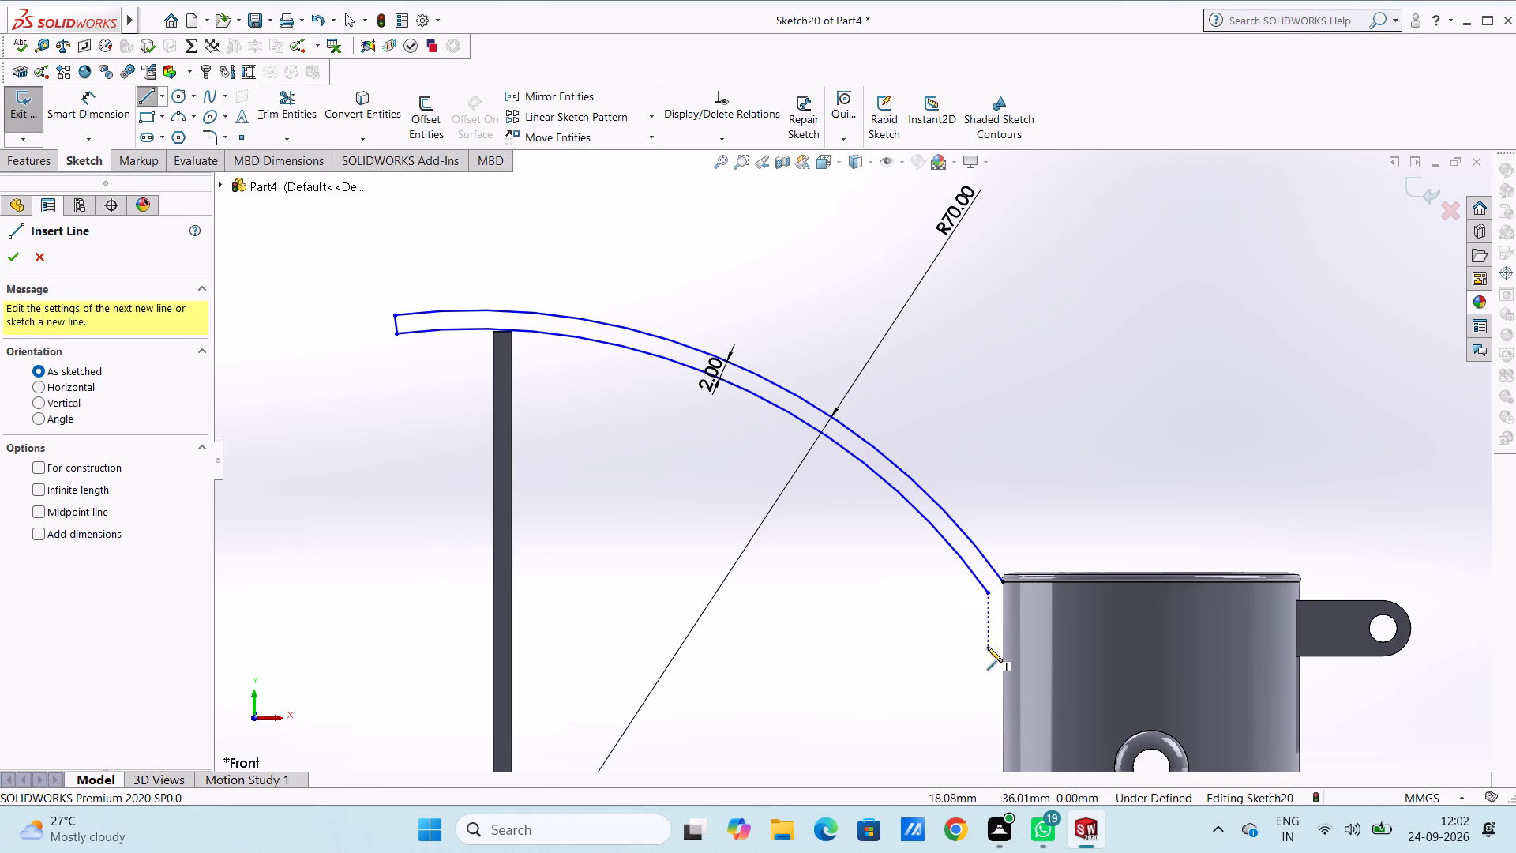
pyautogui.click(989, 594)
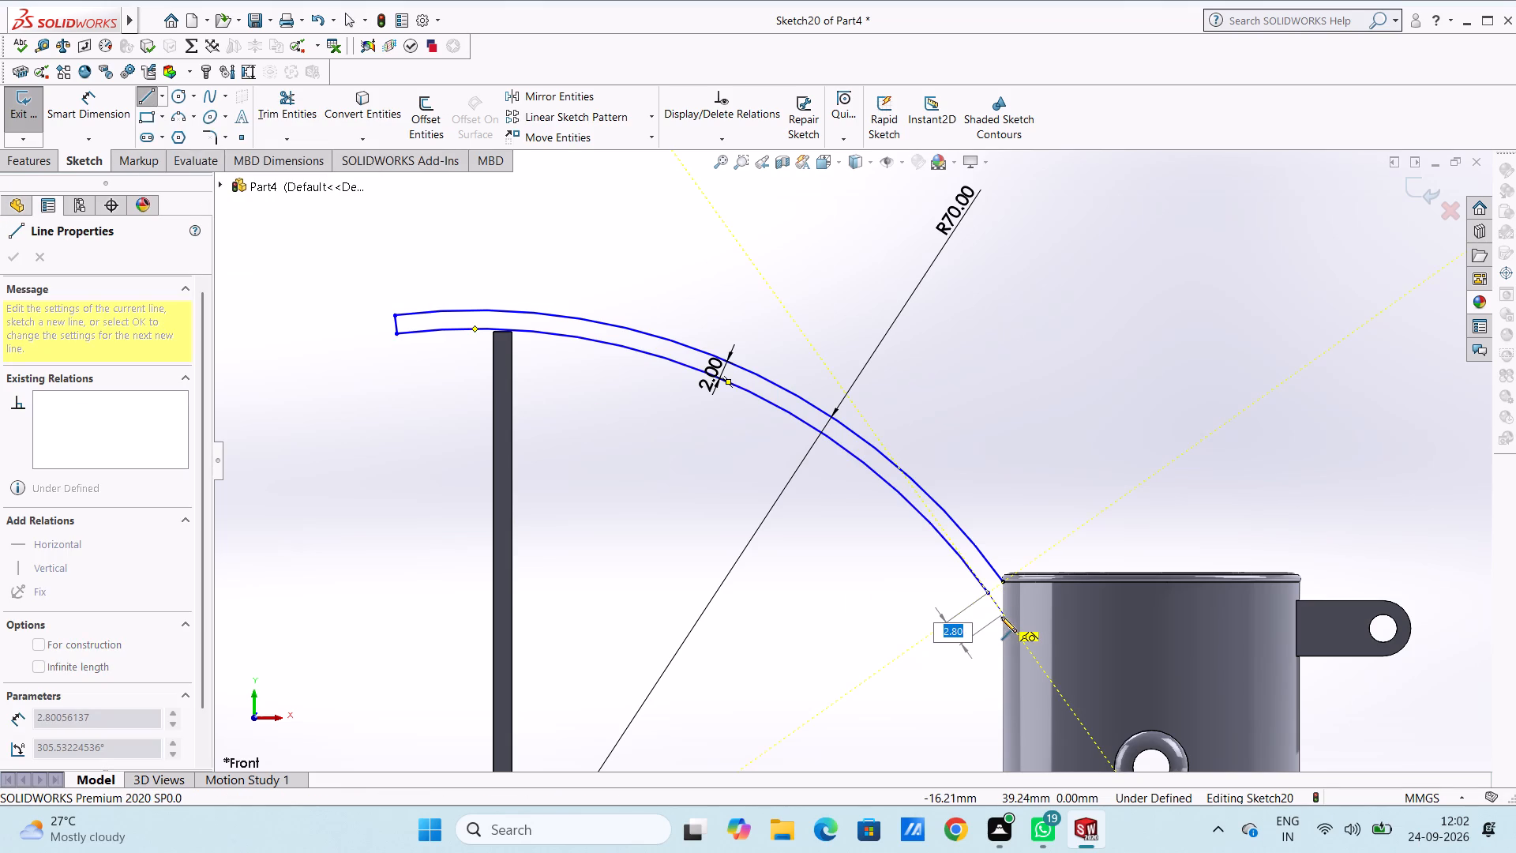
pyautogui.click(1001, 618)
pyautogui.click(1004, 584)
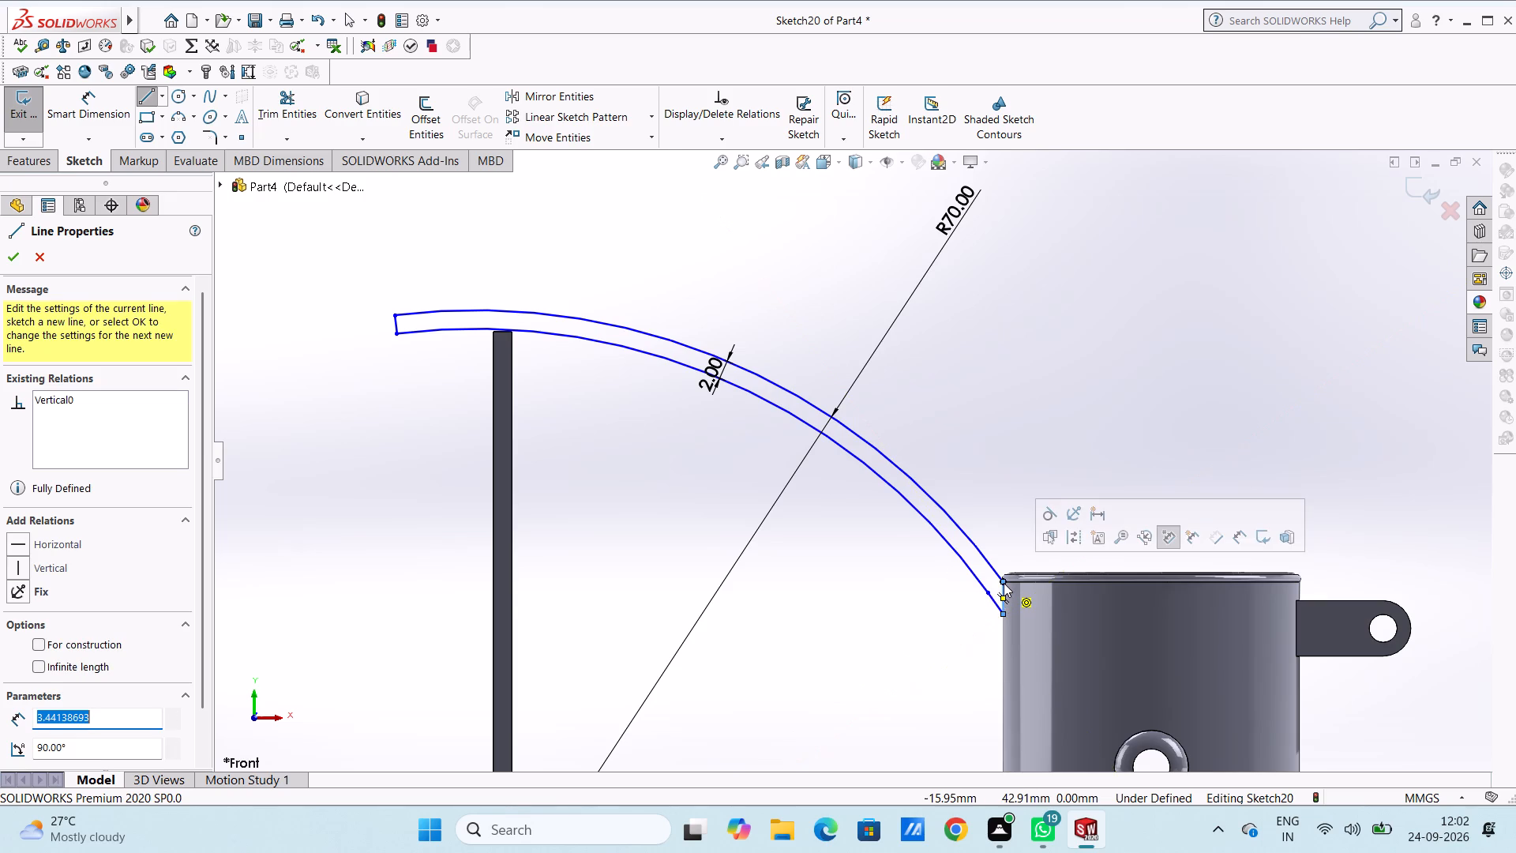
pyautogui.press('Escape')
pyautogui.press('Escape')
pyautogui.press('Escape')
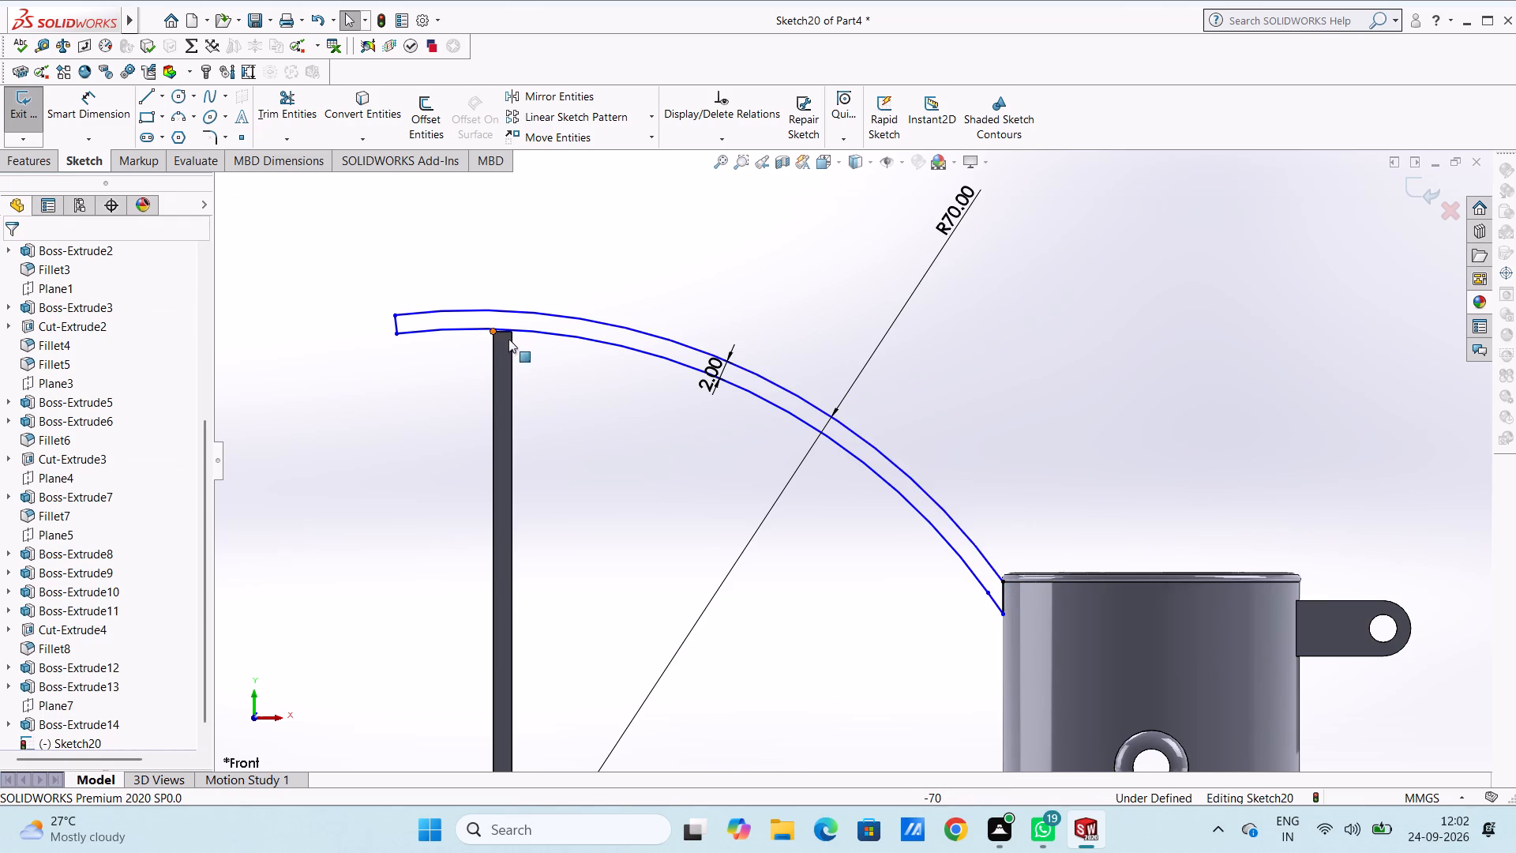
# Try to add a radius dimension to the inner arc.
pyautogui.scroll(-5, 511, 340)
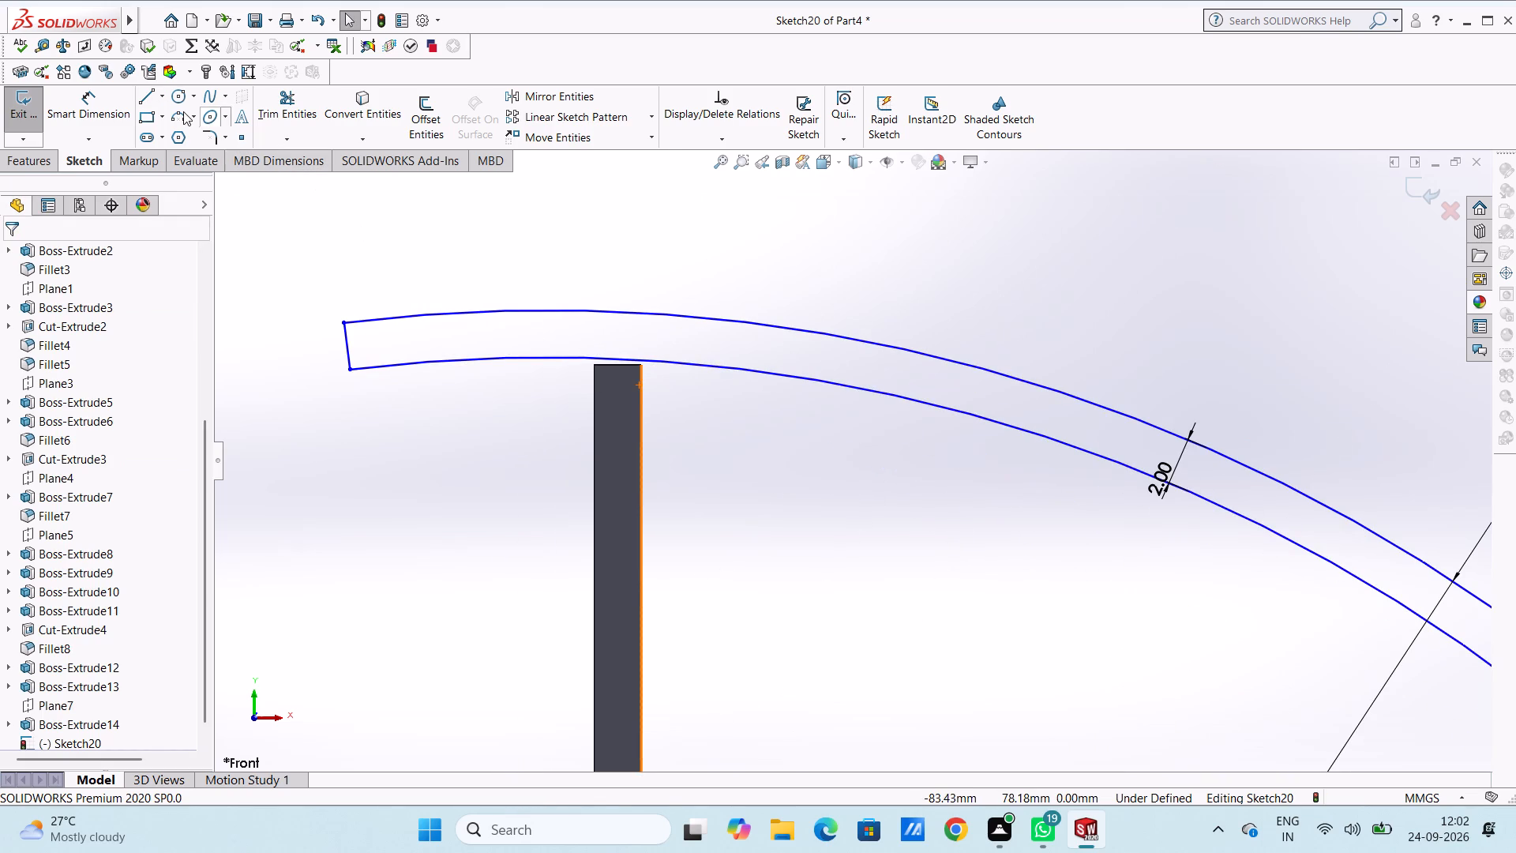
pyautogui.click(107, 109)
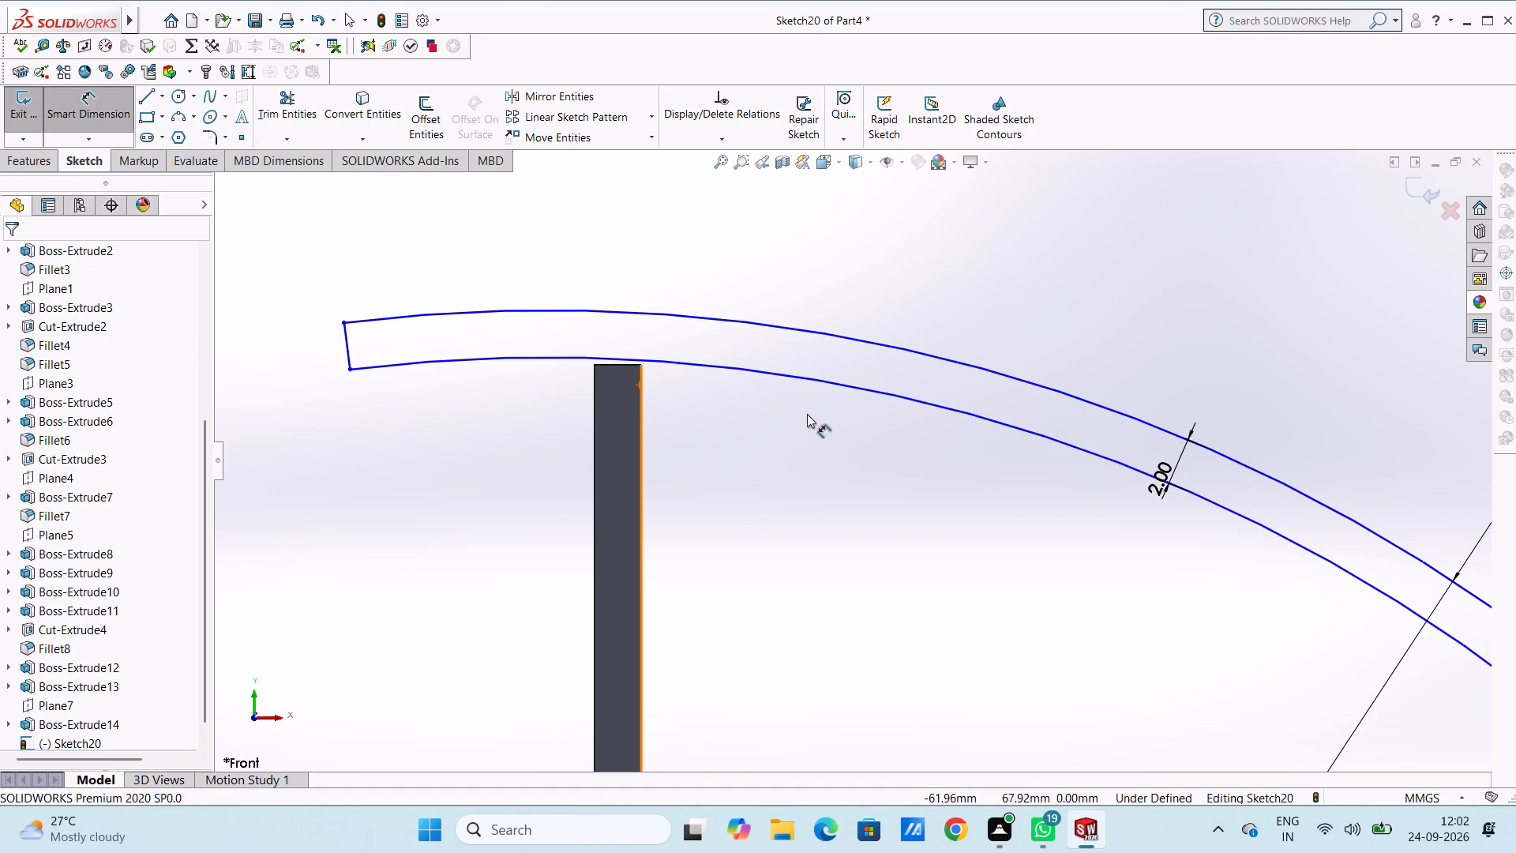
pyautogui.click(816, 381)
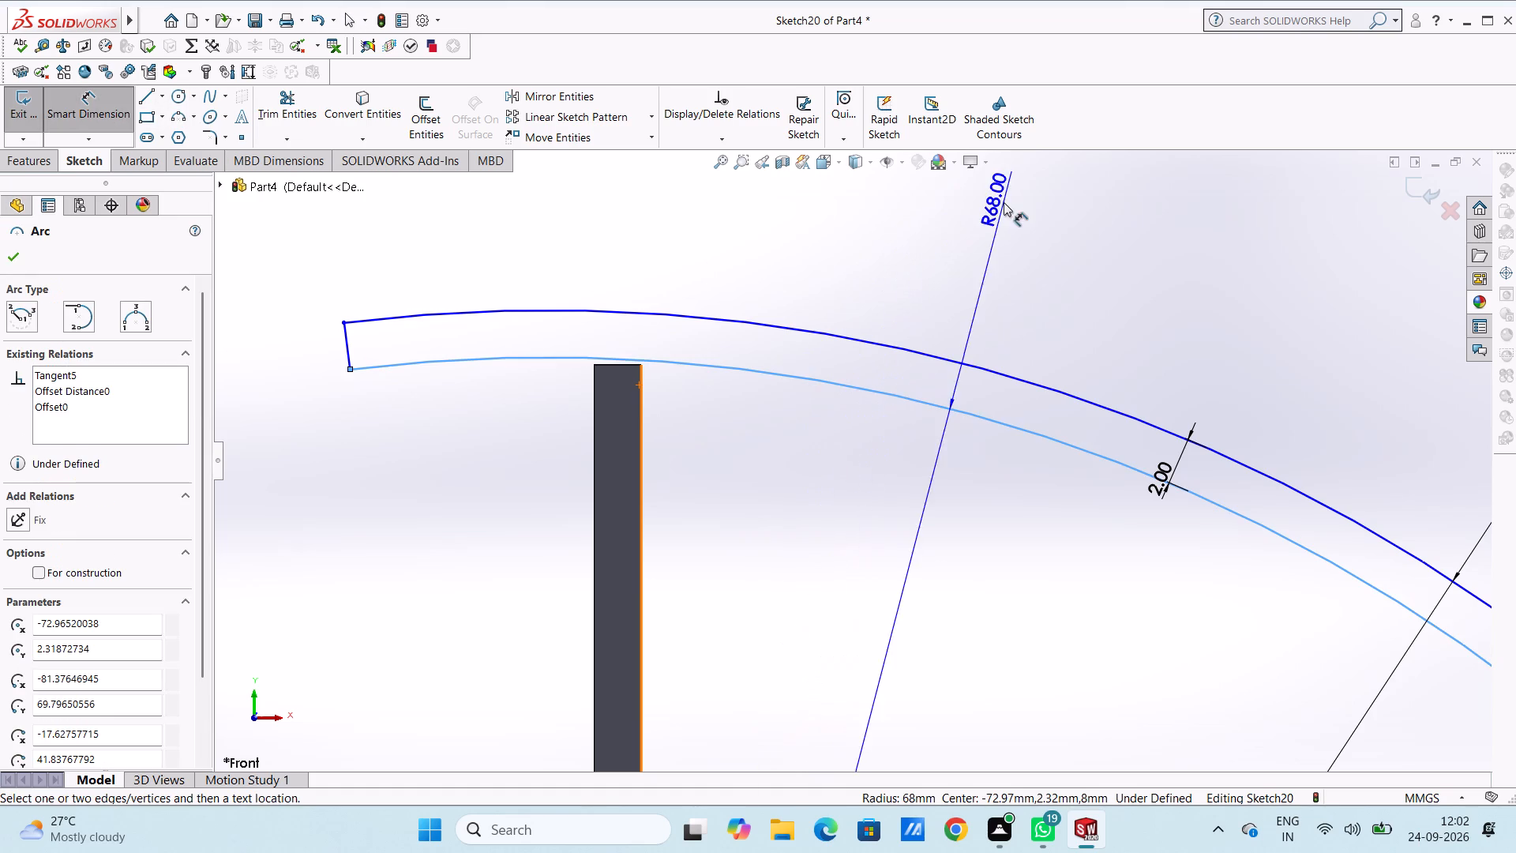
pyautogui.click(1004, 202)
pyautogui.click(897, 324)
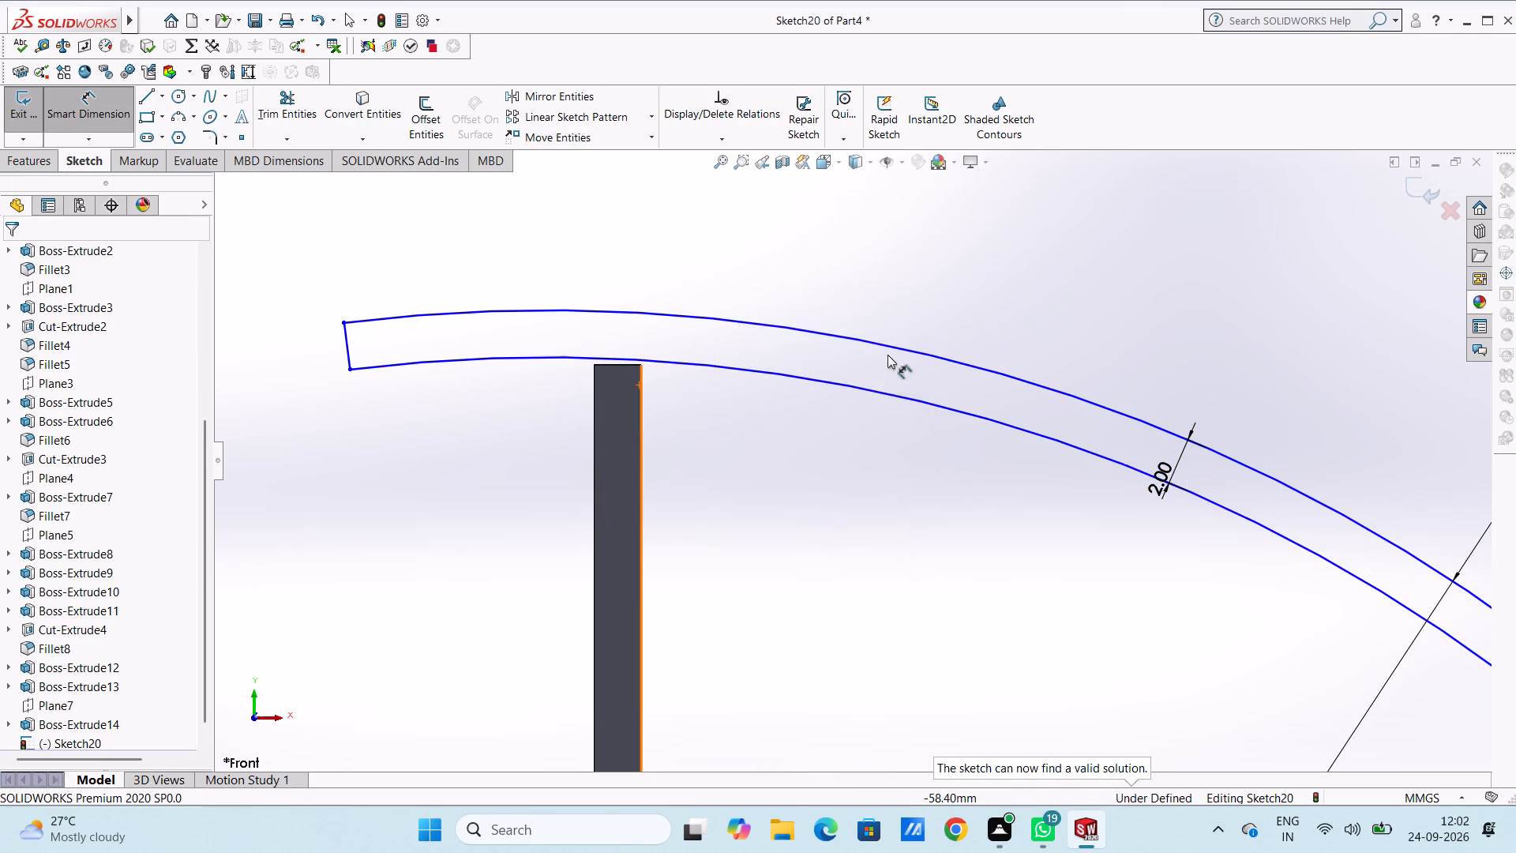
# Add a vertical dimension between the upright plate's top edge and the inner arc, set to 66 mm.
pyautogui.click(610, 364)
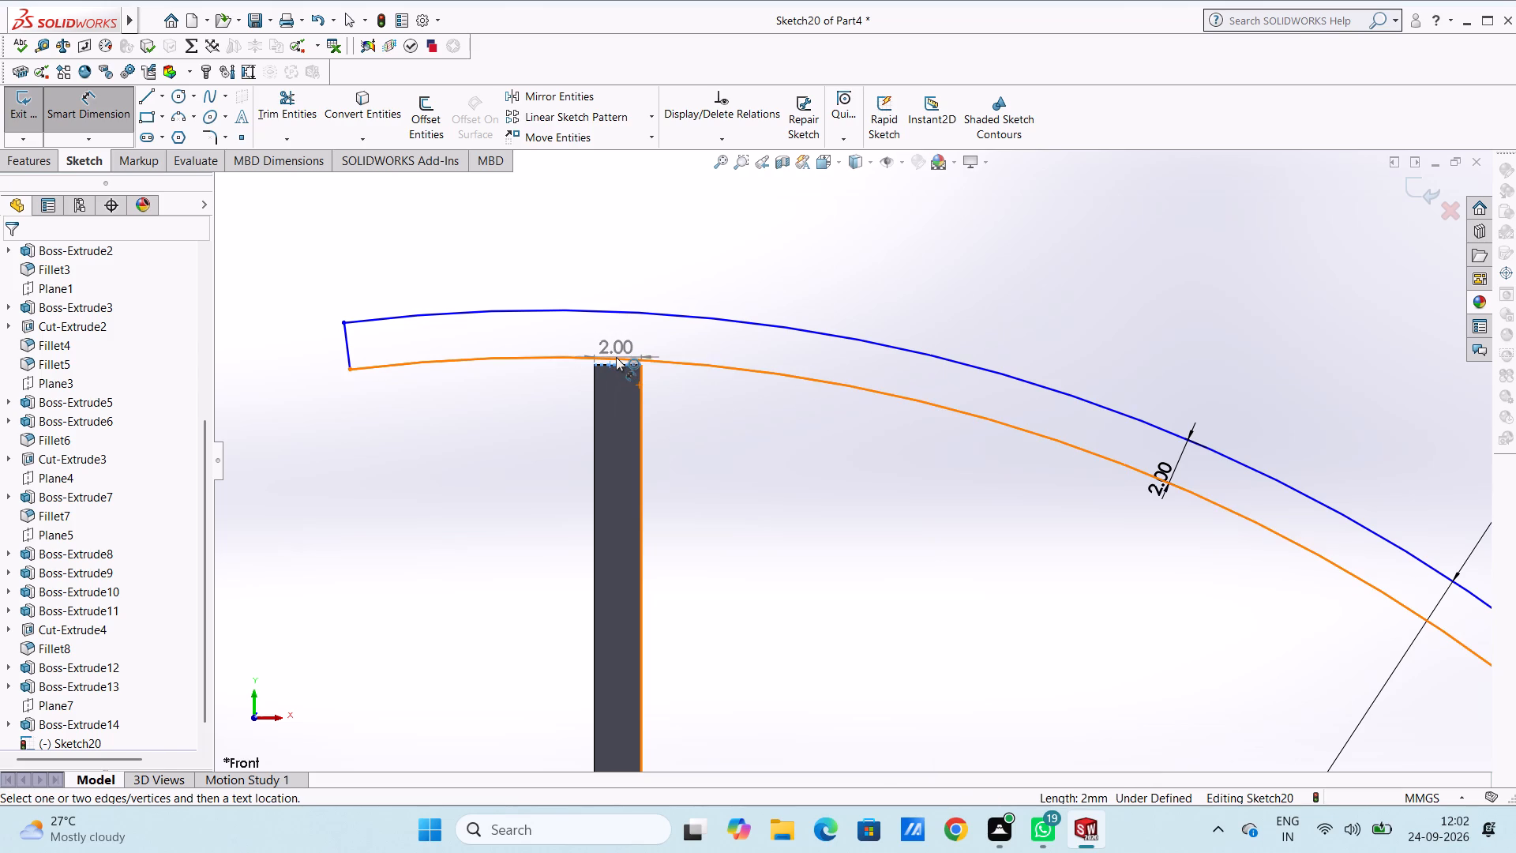
pyautogui.click(616, 357)
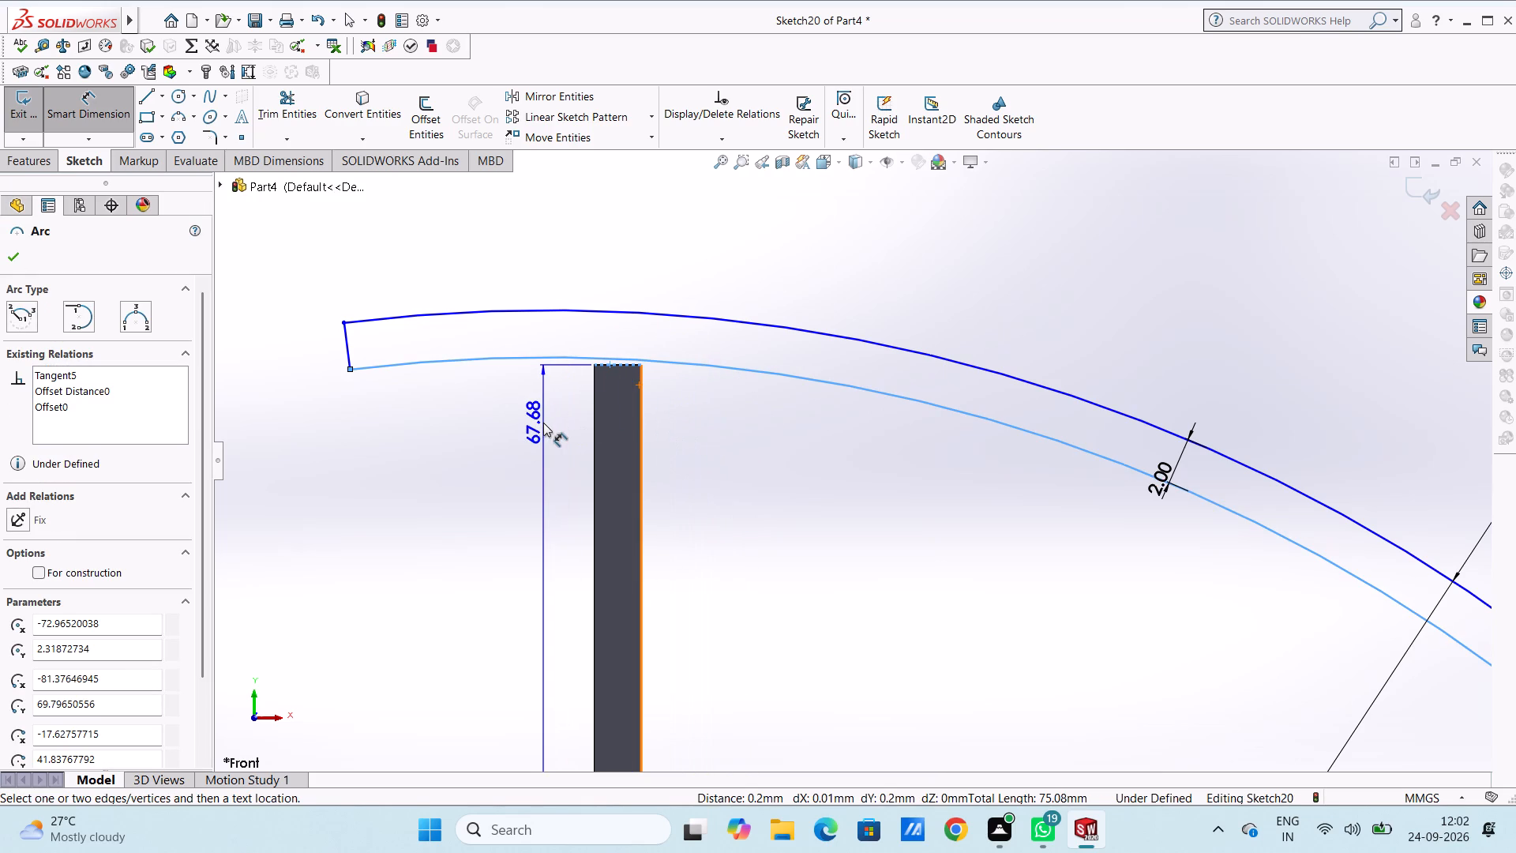
pyautogui.doubleClick(543, 423)
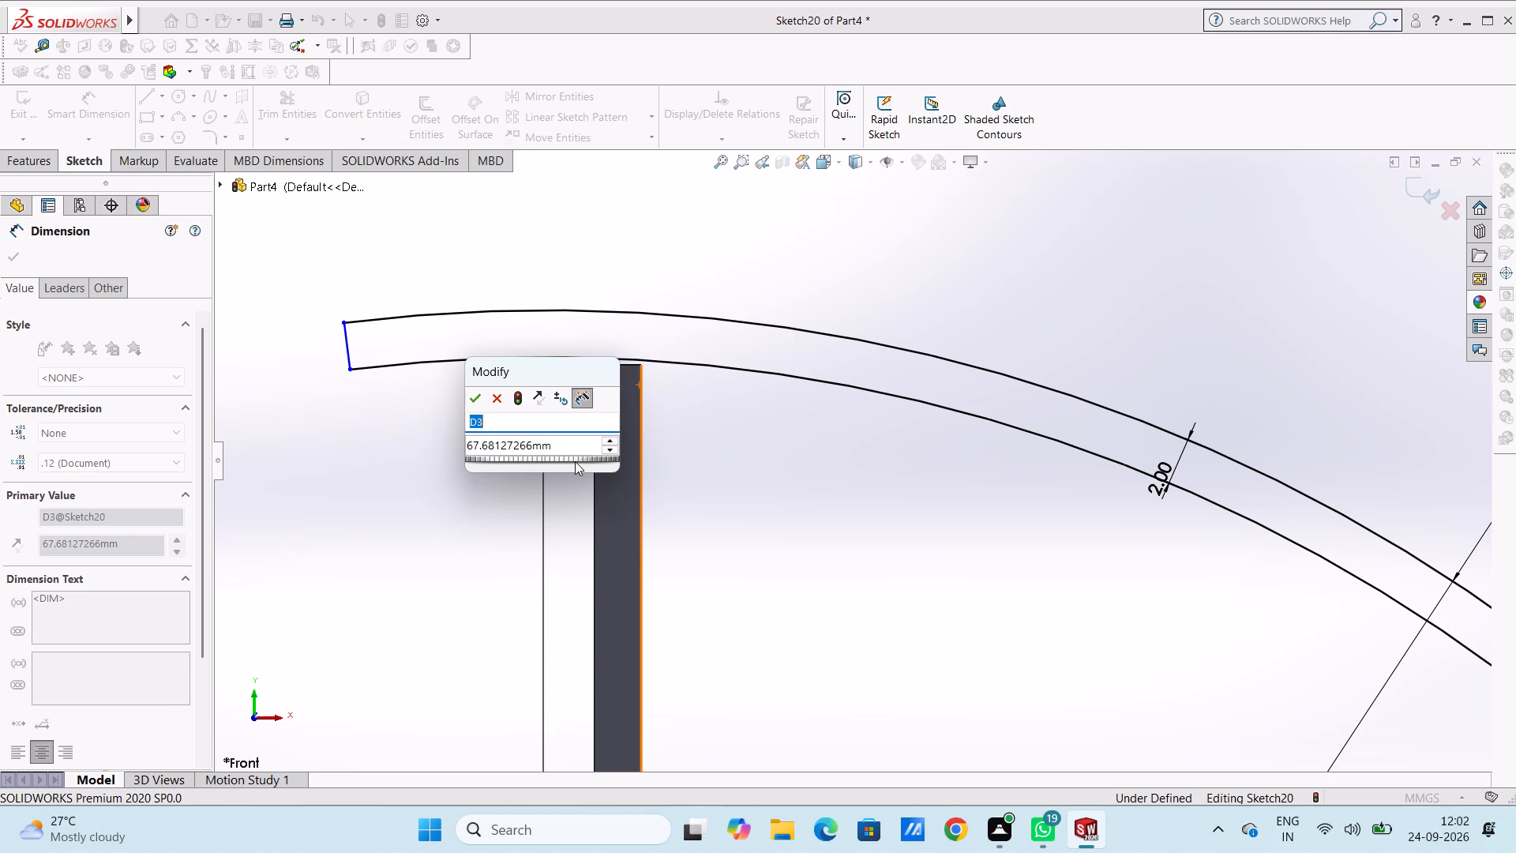
pyautogui.click(576, 444)
pyautogui.click(576, 443)
pyautogui.doubleClick(574, 446)
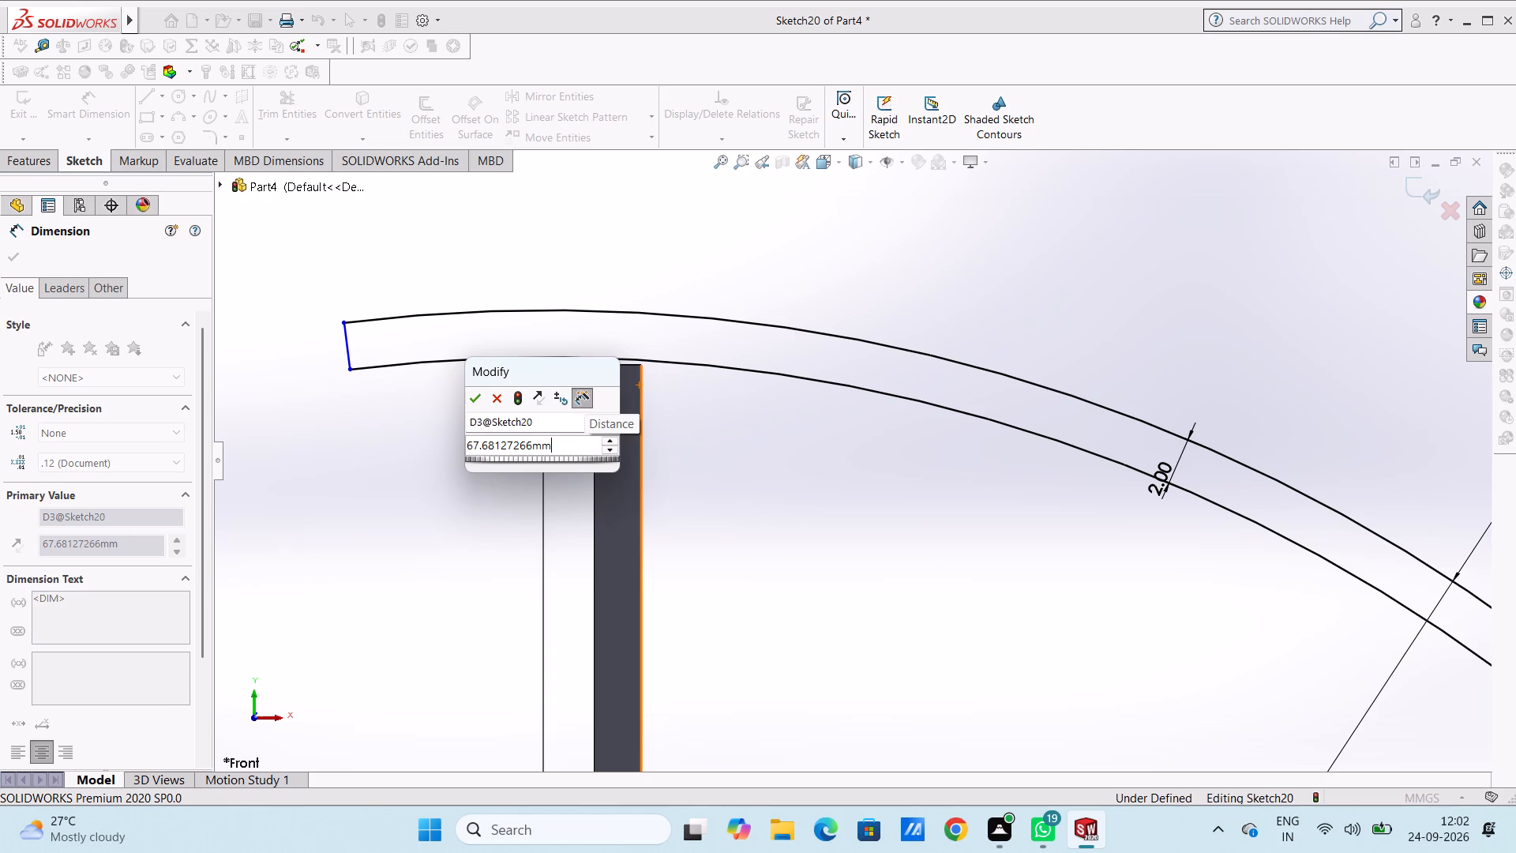
pyautogui.write('66')
pyautogui.press('Return')
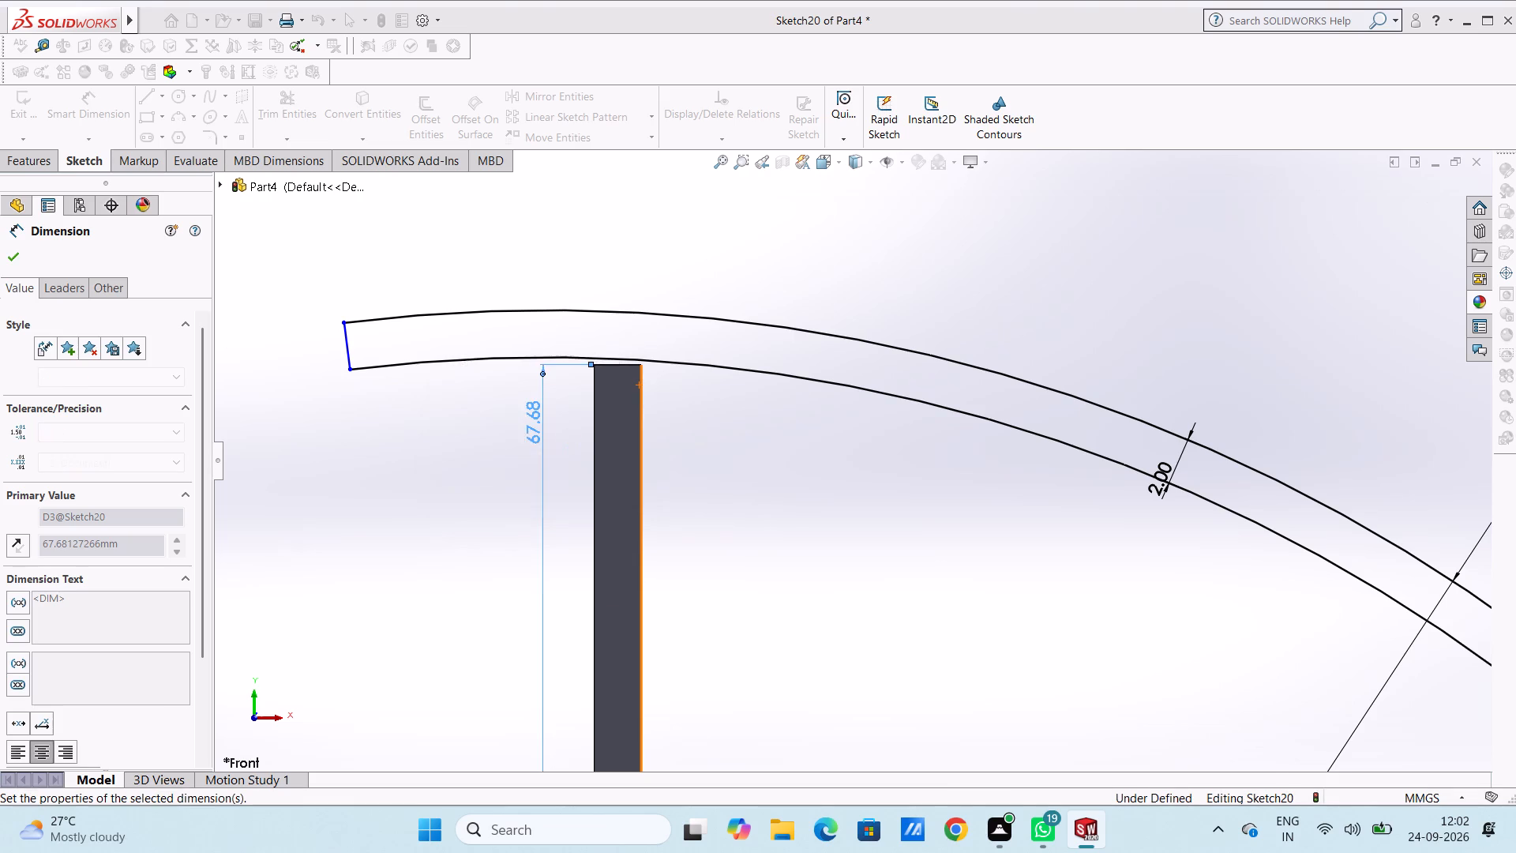
pyautogui.click(452, 428)
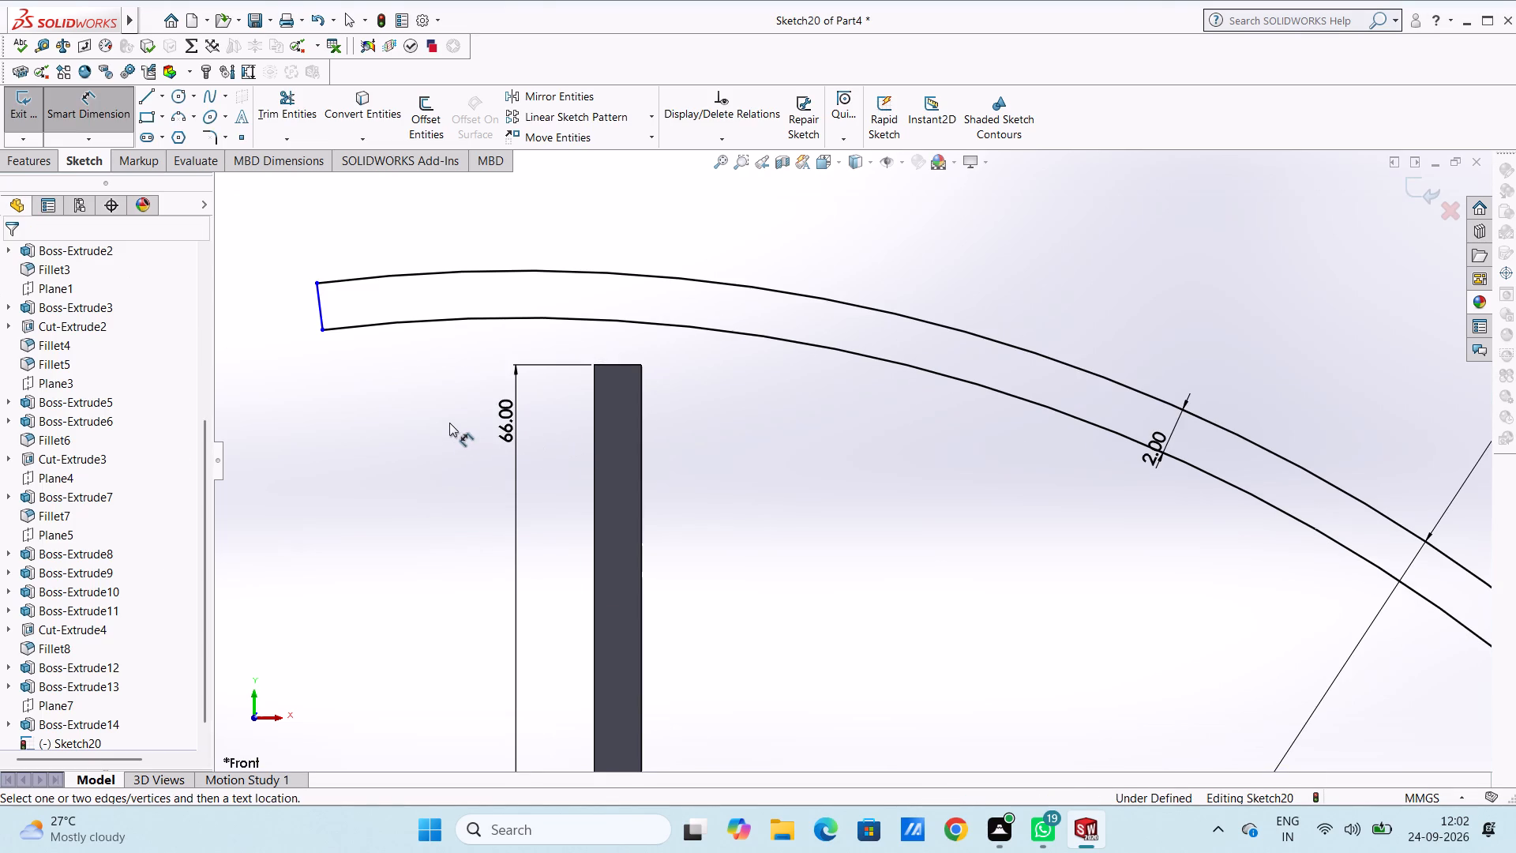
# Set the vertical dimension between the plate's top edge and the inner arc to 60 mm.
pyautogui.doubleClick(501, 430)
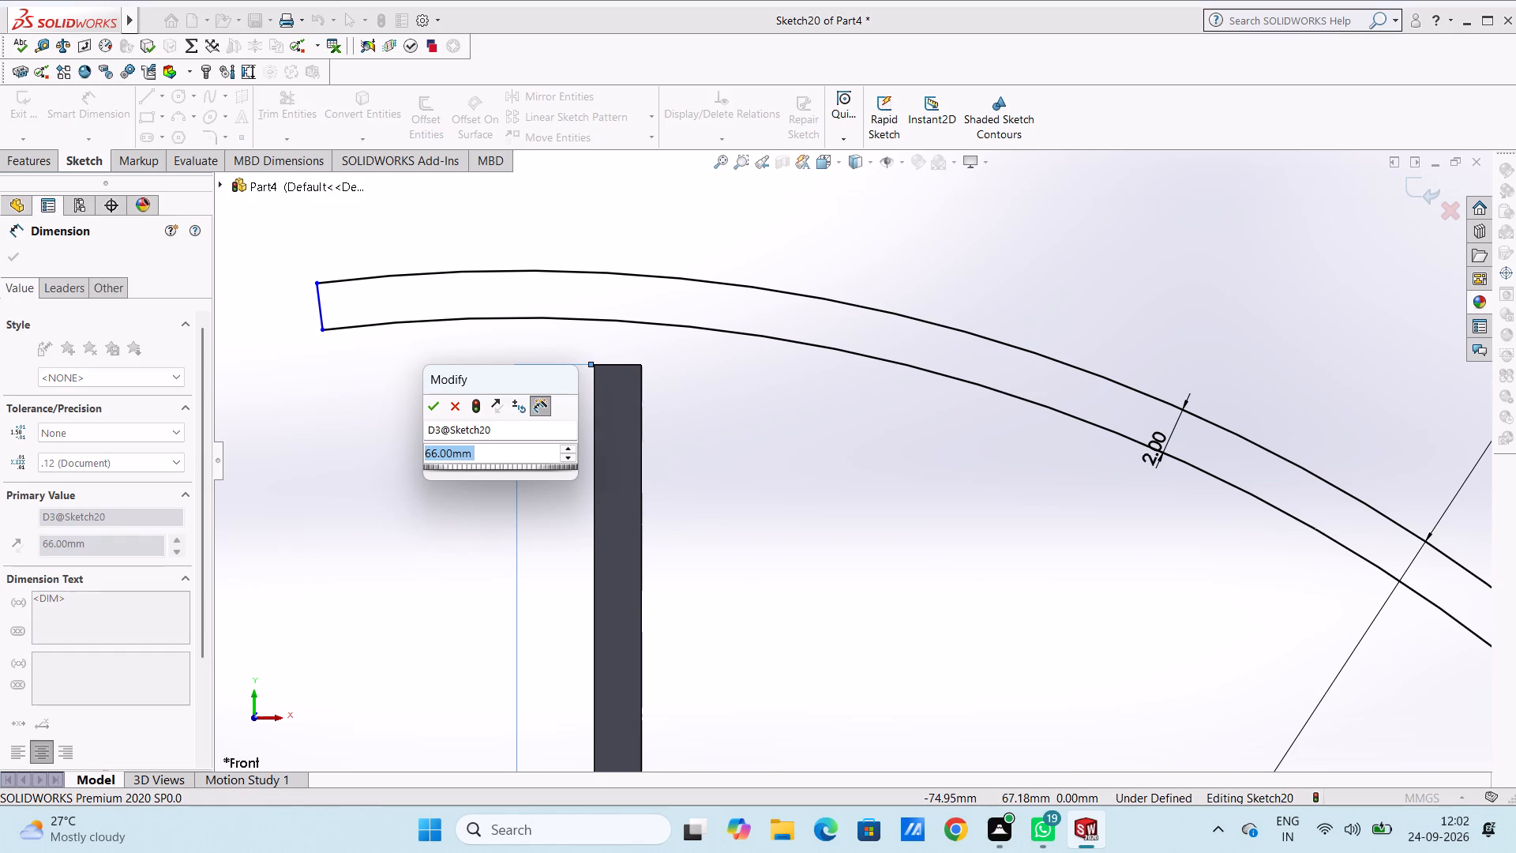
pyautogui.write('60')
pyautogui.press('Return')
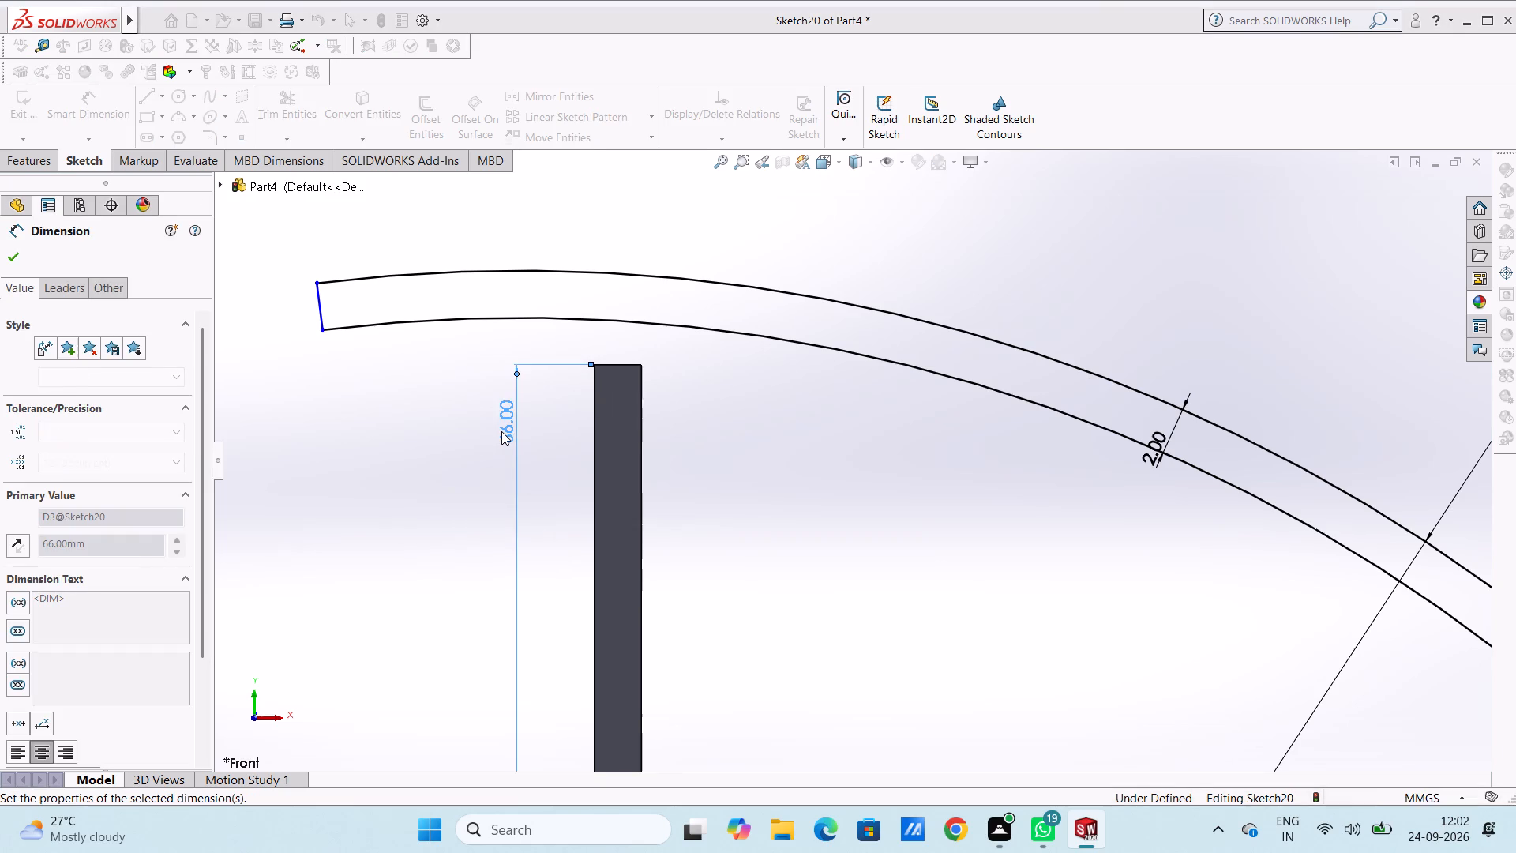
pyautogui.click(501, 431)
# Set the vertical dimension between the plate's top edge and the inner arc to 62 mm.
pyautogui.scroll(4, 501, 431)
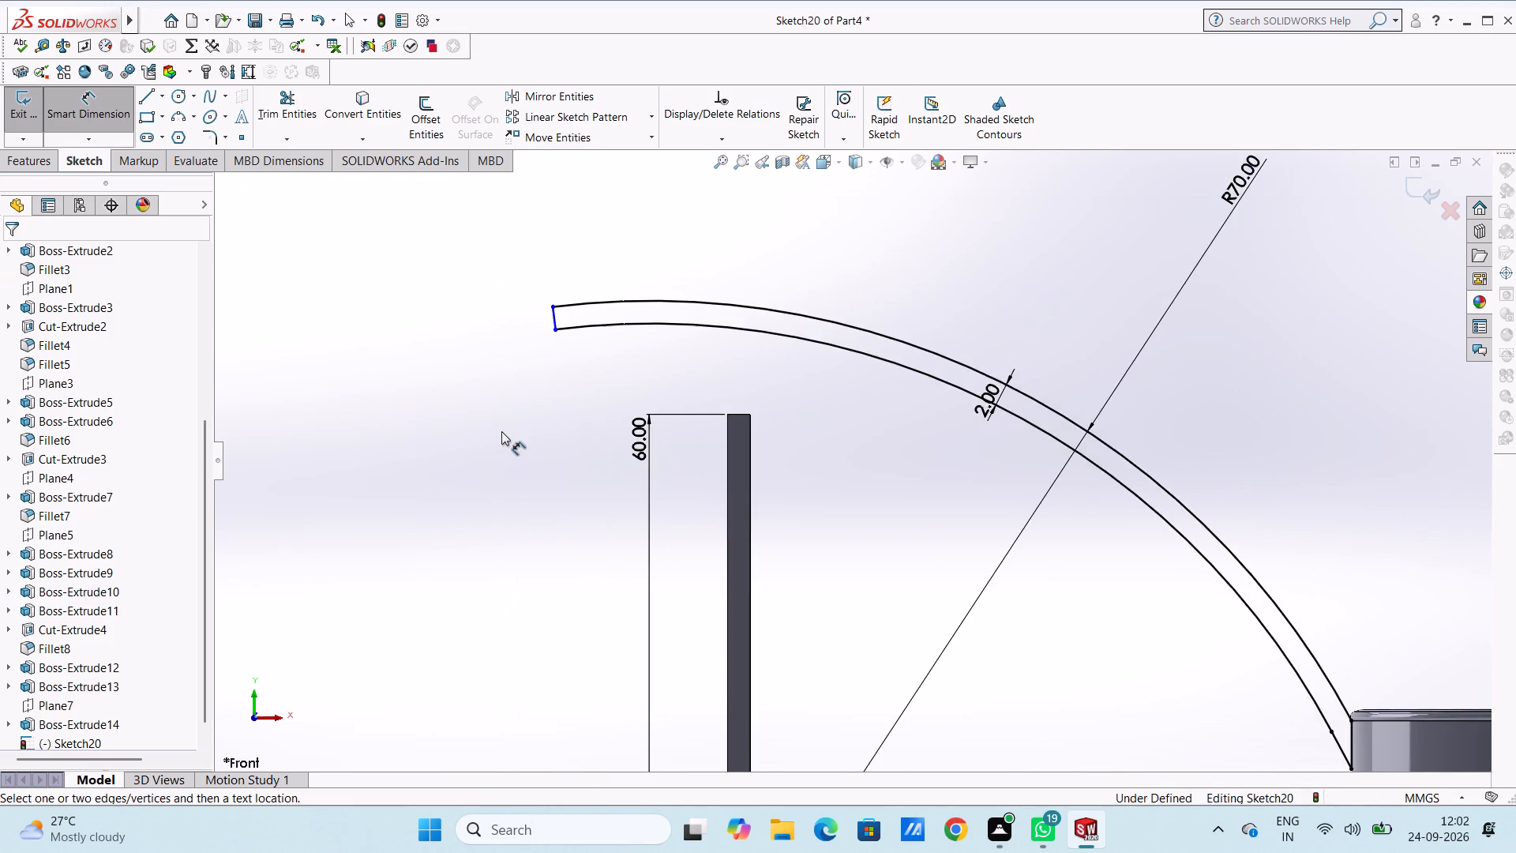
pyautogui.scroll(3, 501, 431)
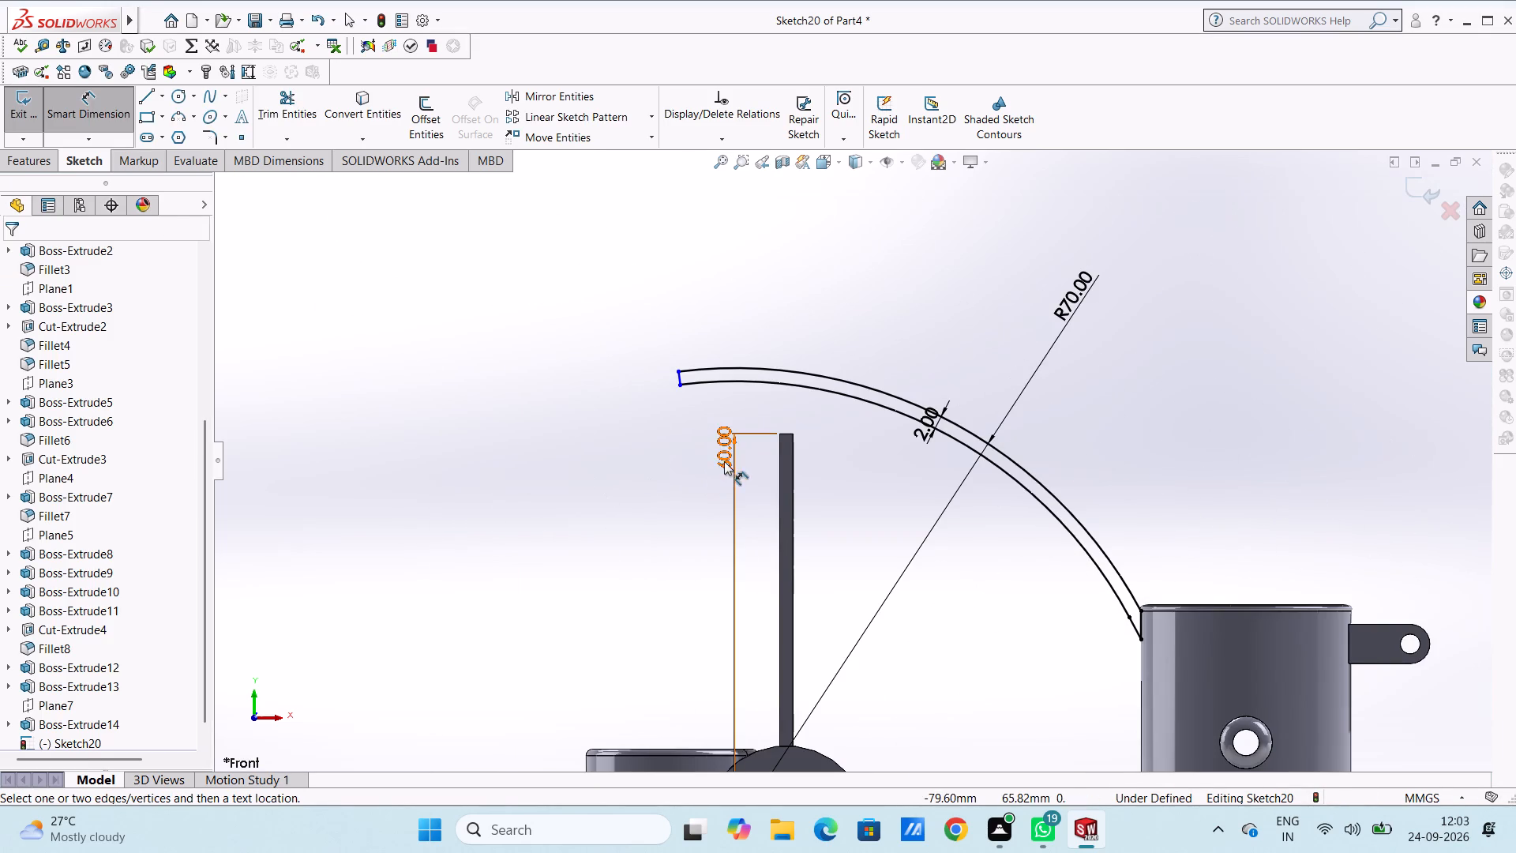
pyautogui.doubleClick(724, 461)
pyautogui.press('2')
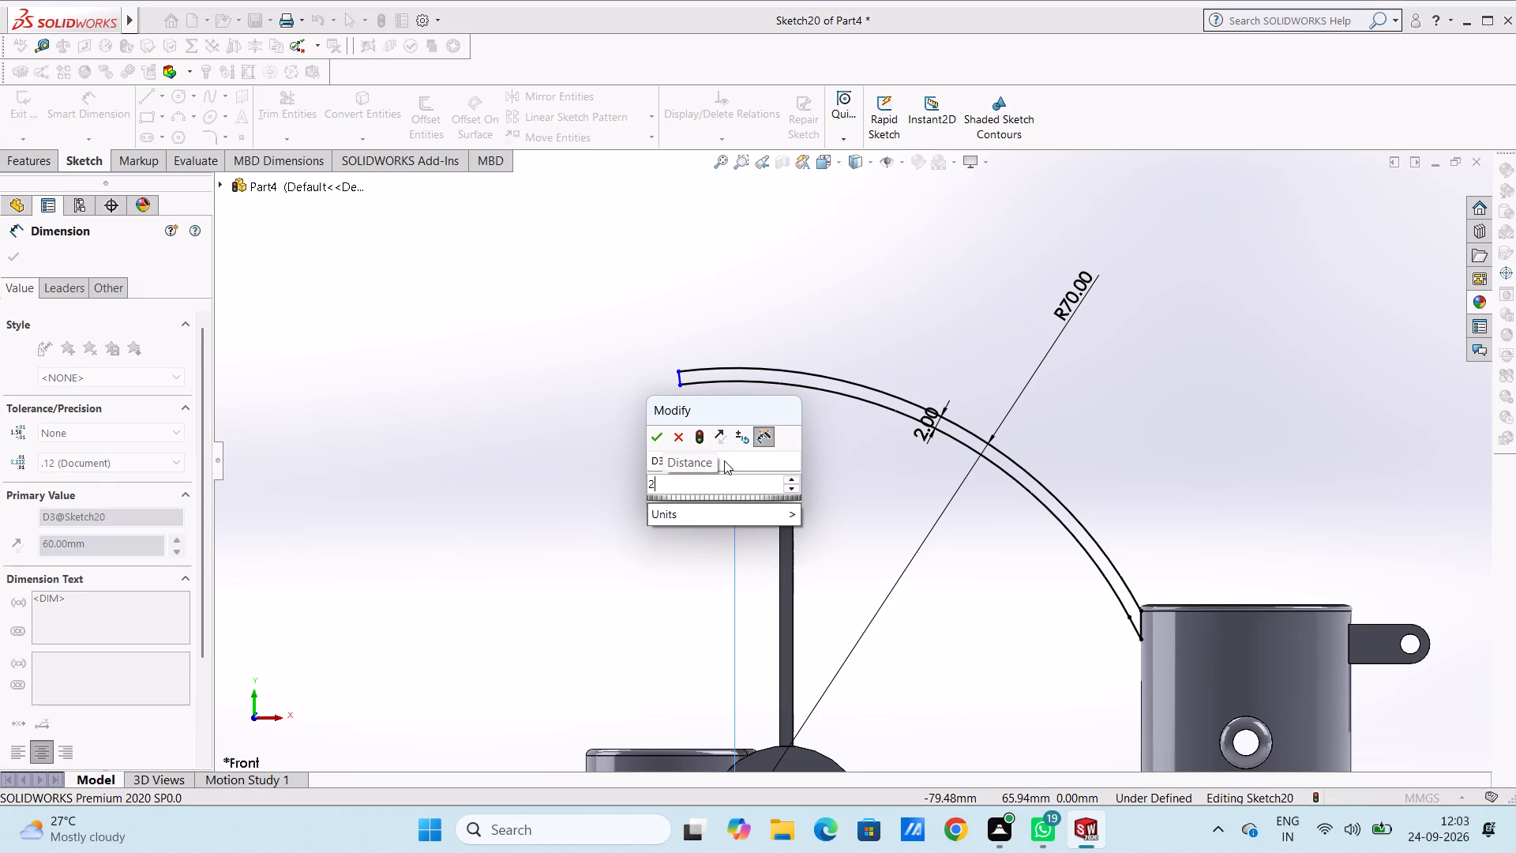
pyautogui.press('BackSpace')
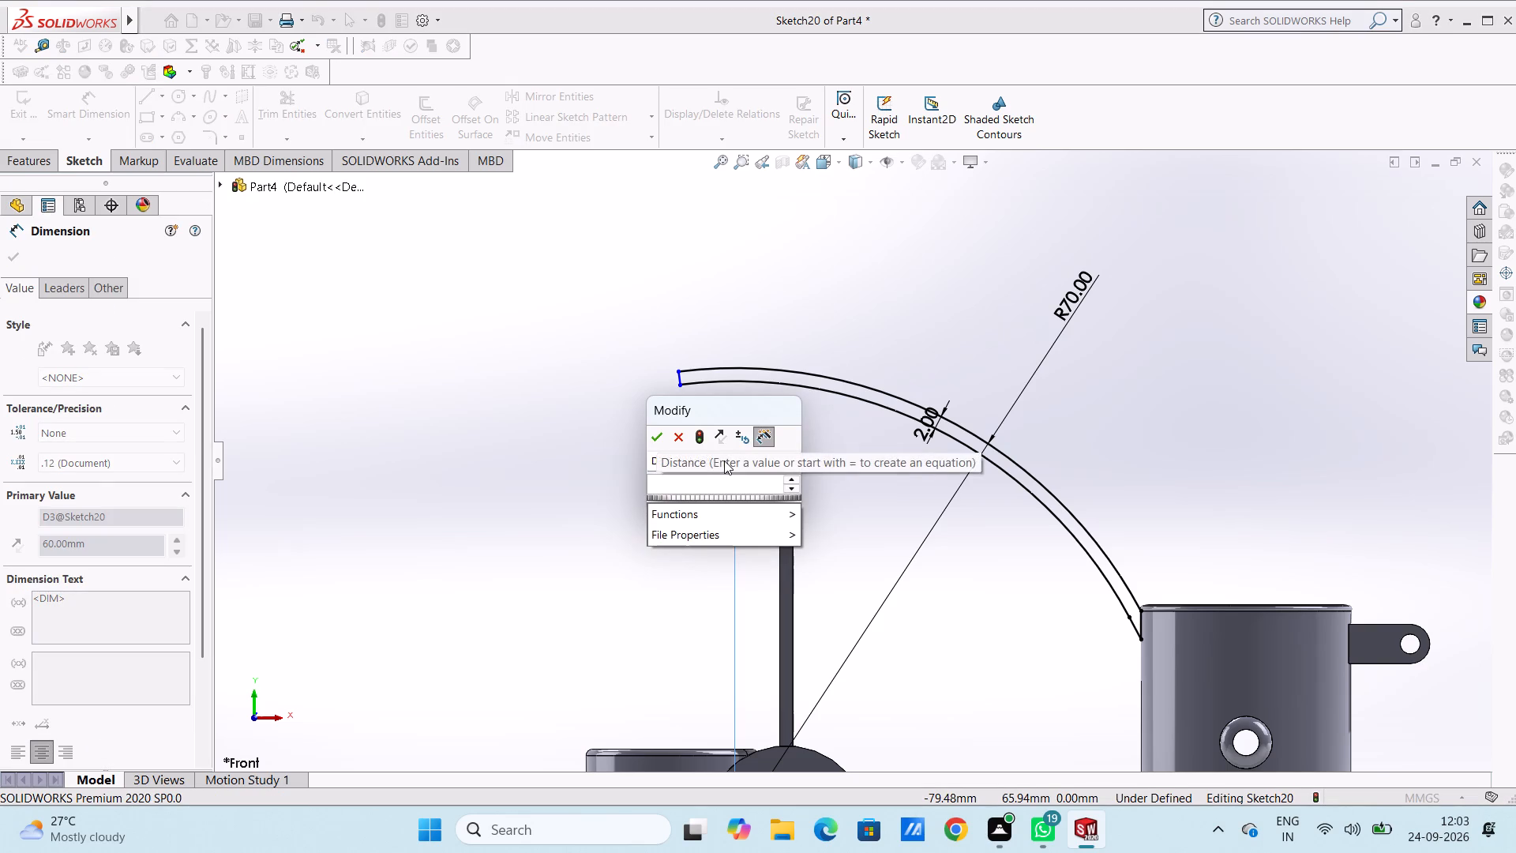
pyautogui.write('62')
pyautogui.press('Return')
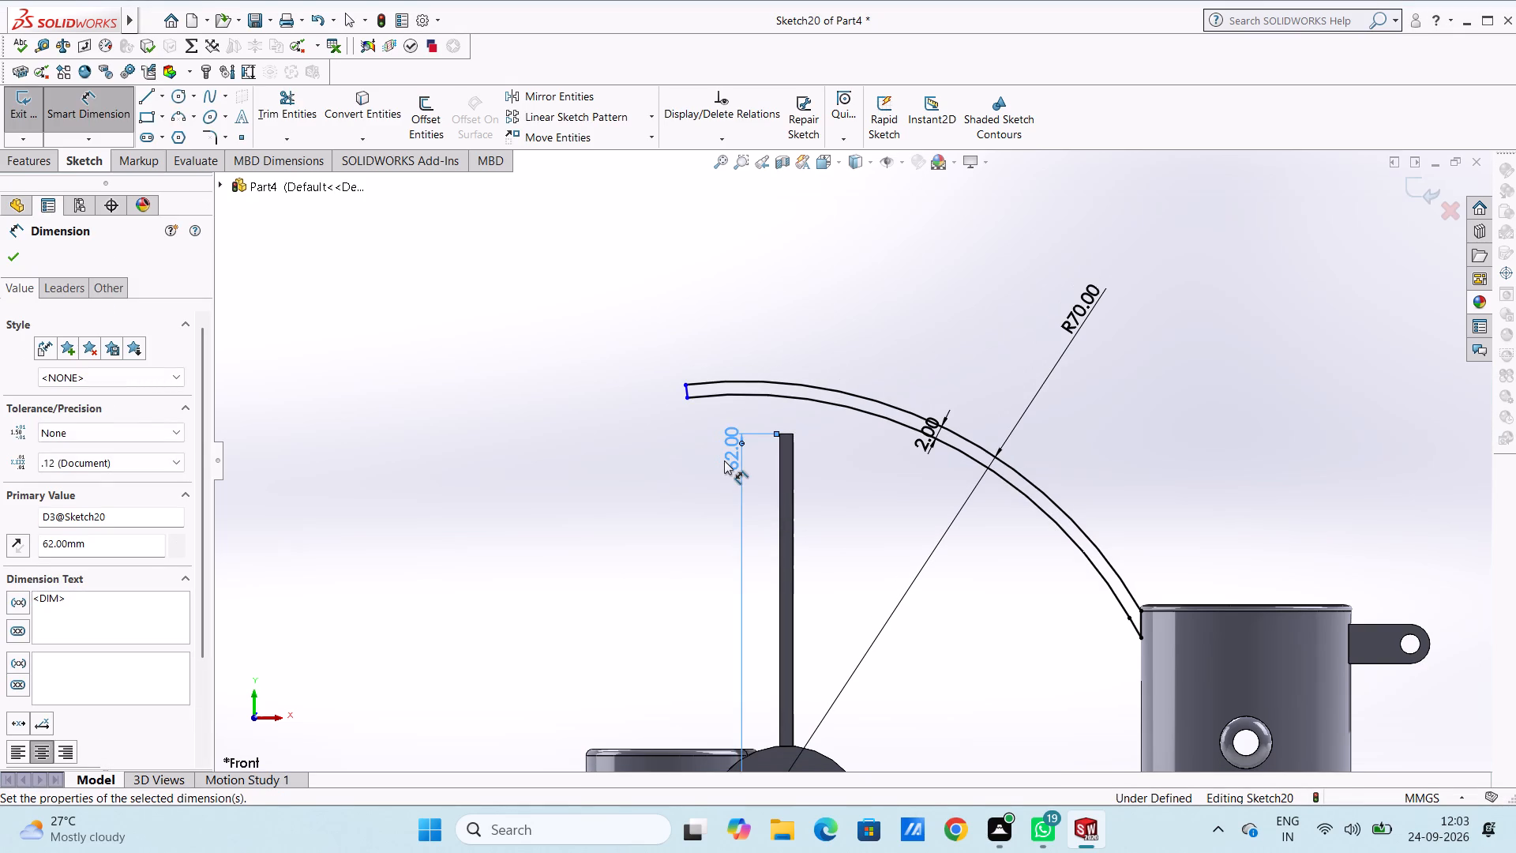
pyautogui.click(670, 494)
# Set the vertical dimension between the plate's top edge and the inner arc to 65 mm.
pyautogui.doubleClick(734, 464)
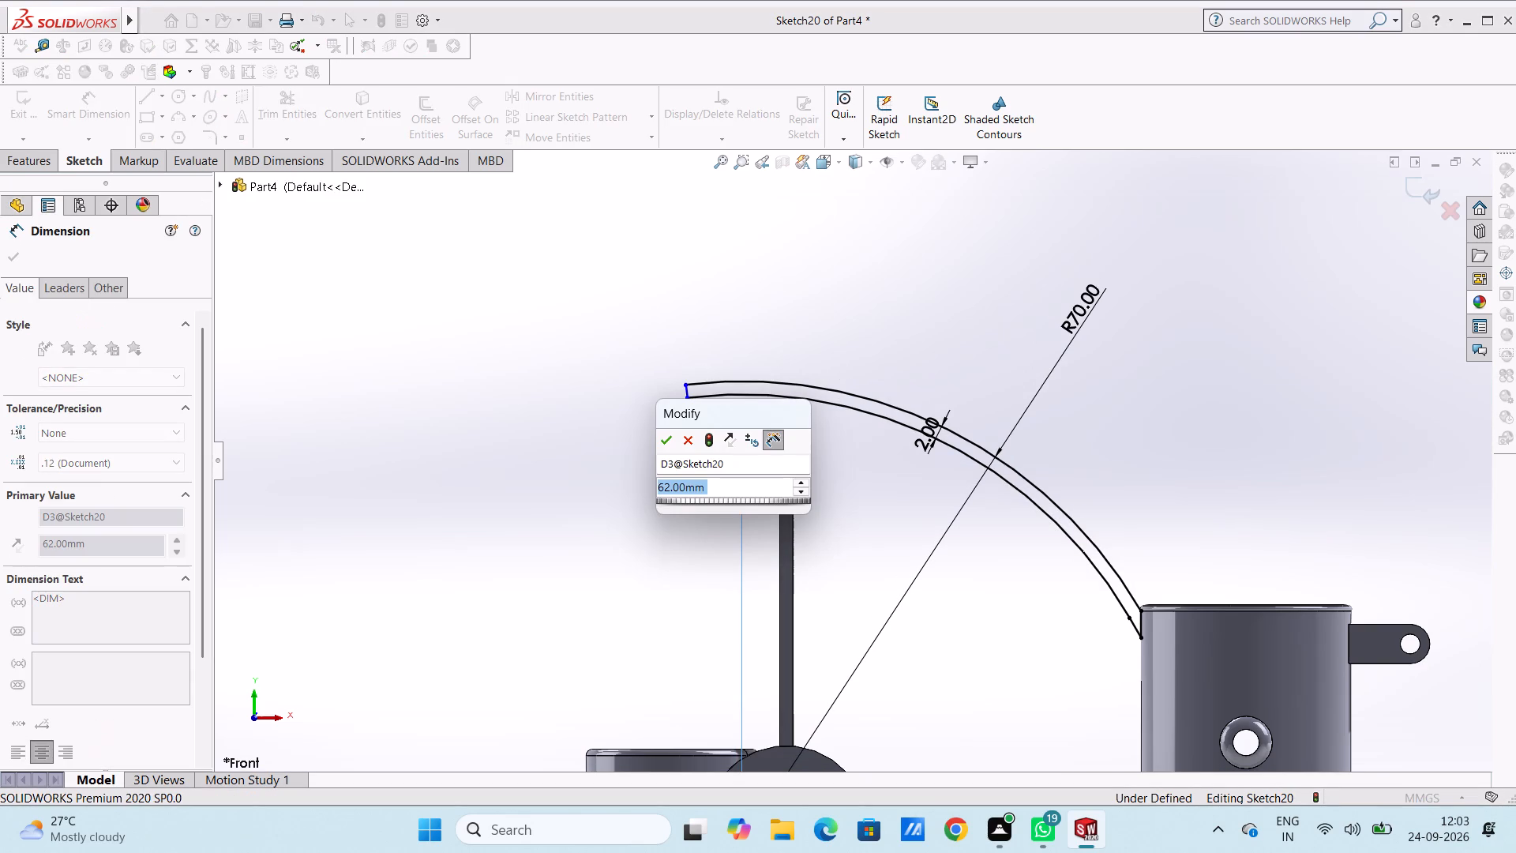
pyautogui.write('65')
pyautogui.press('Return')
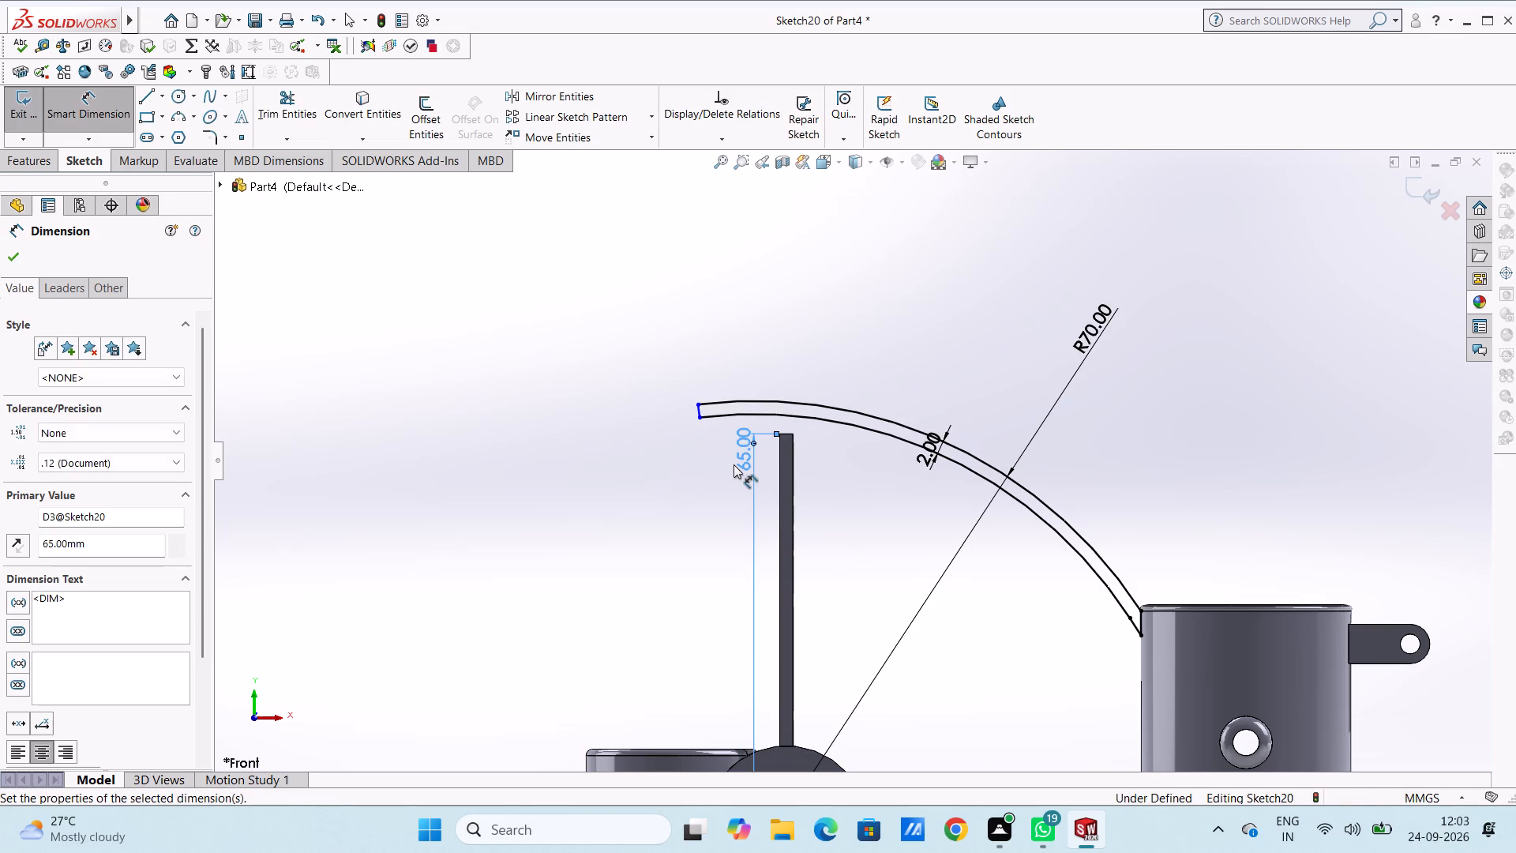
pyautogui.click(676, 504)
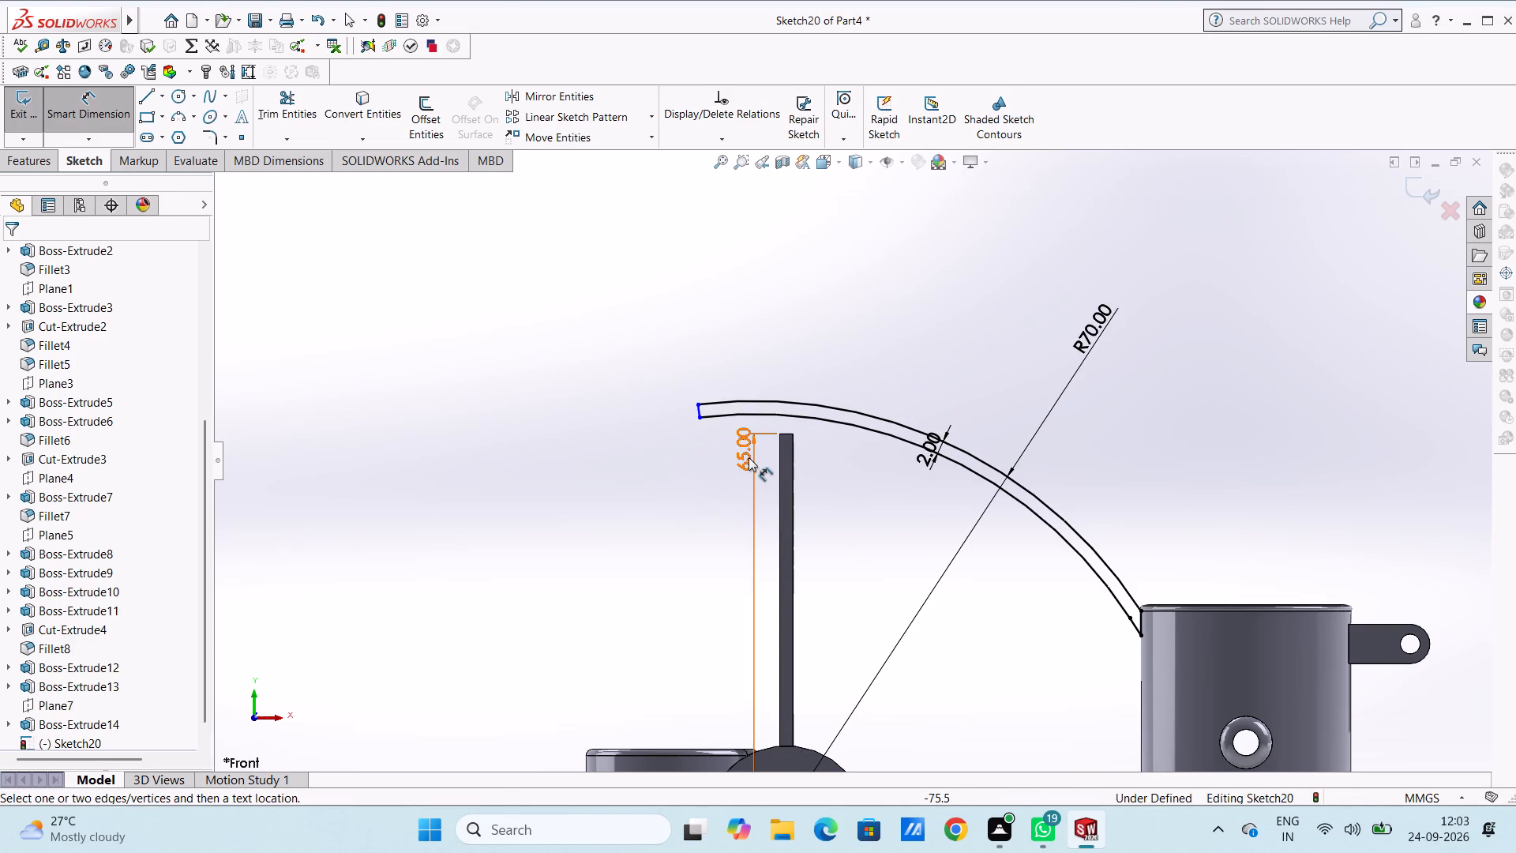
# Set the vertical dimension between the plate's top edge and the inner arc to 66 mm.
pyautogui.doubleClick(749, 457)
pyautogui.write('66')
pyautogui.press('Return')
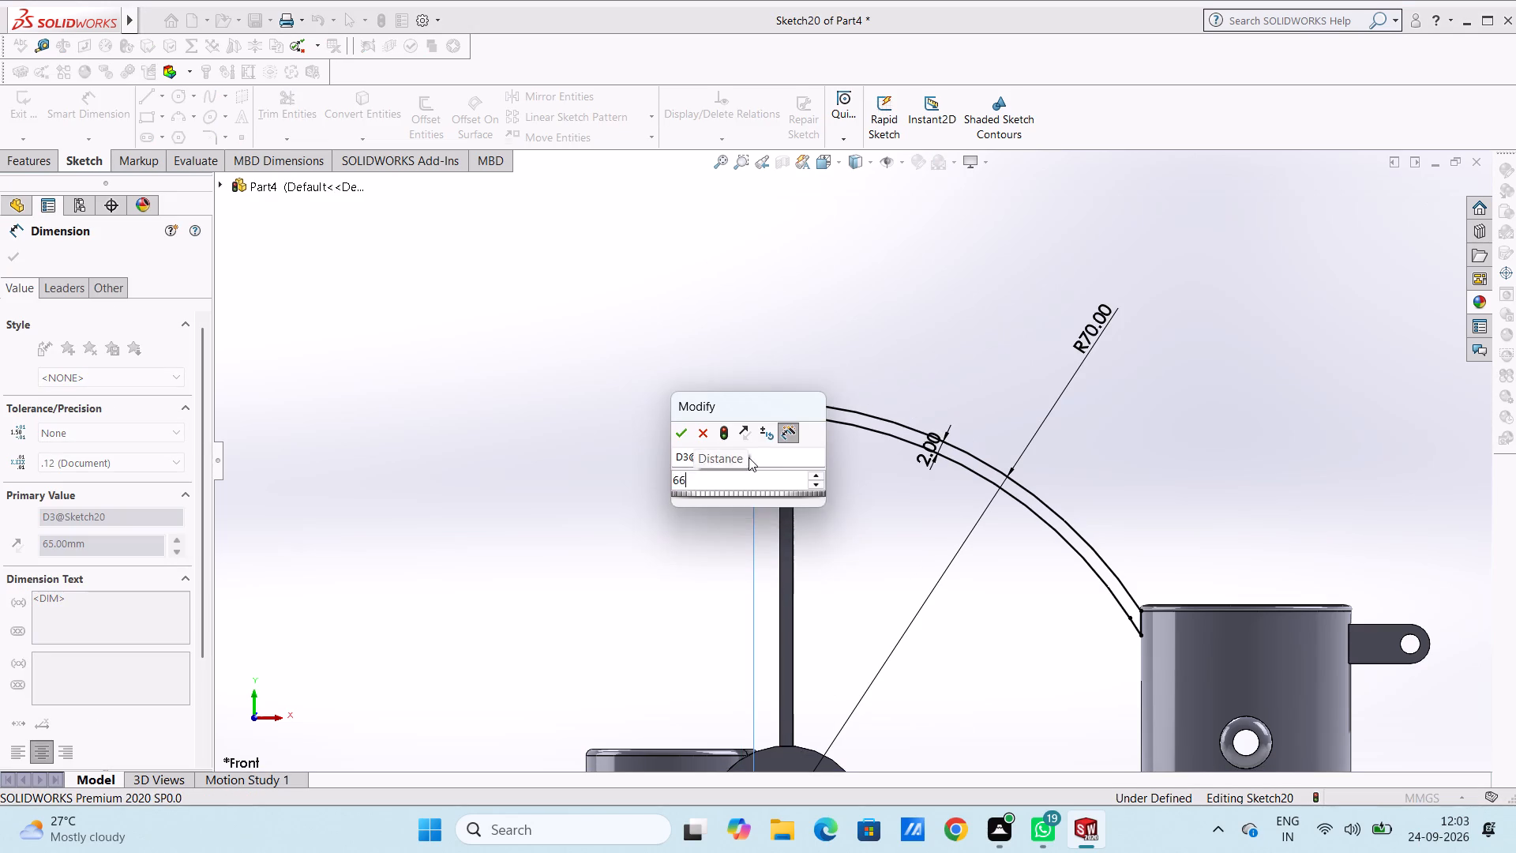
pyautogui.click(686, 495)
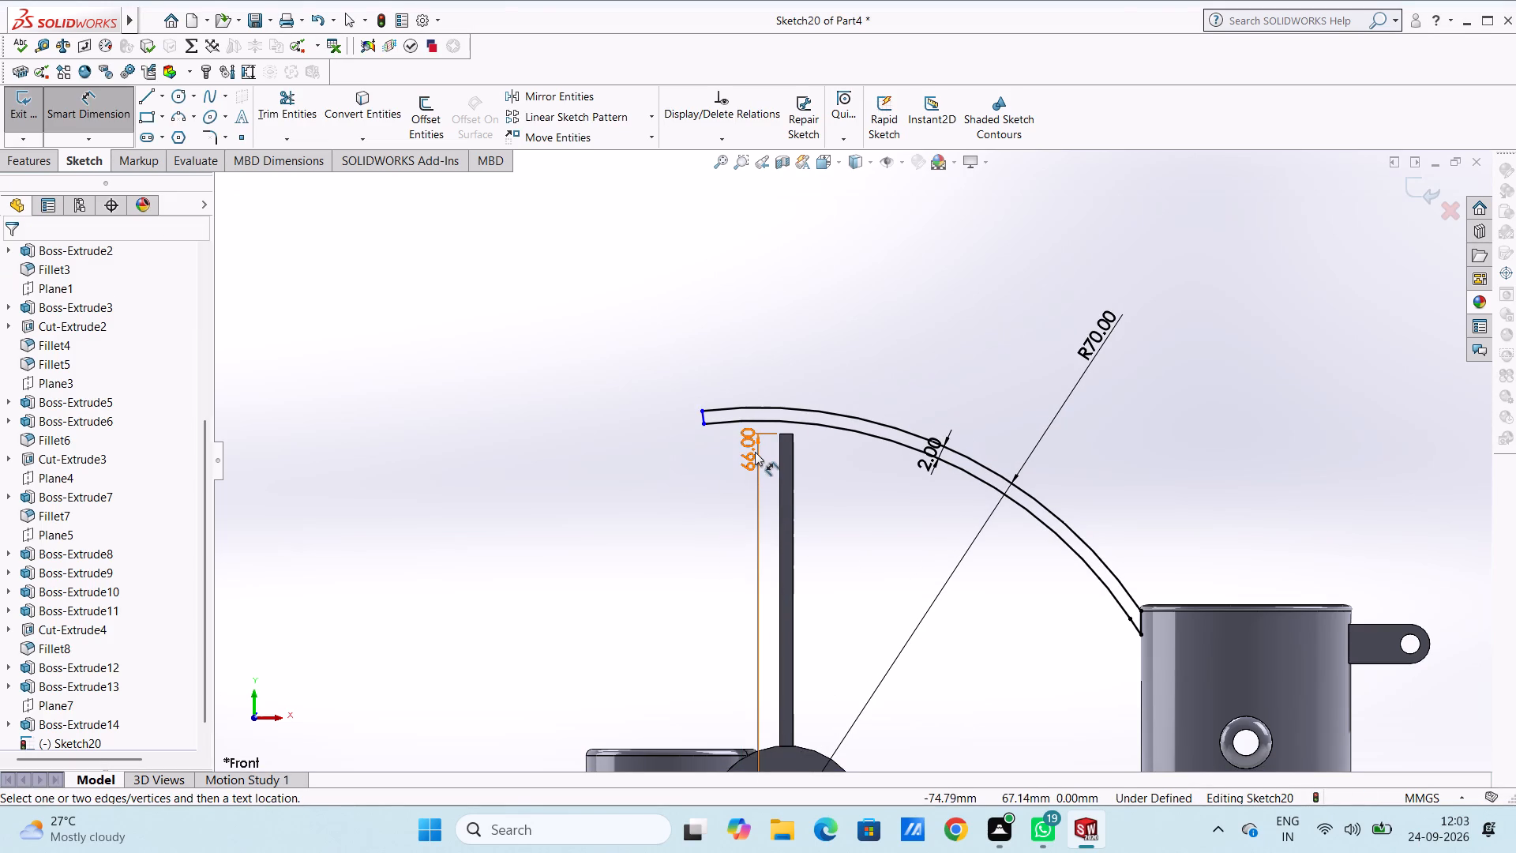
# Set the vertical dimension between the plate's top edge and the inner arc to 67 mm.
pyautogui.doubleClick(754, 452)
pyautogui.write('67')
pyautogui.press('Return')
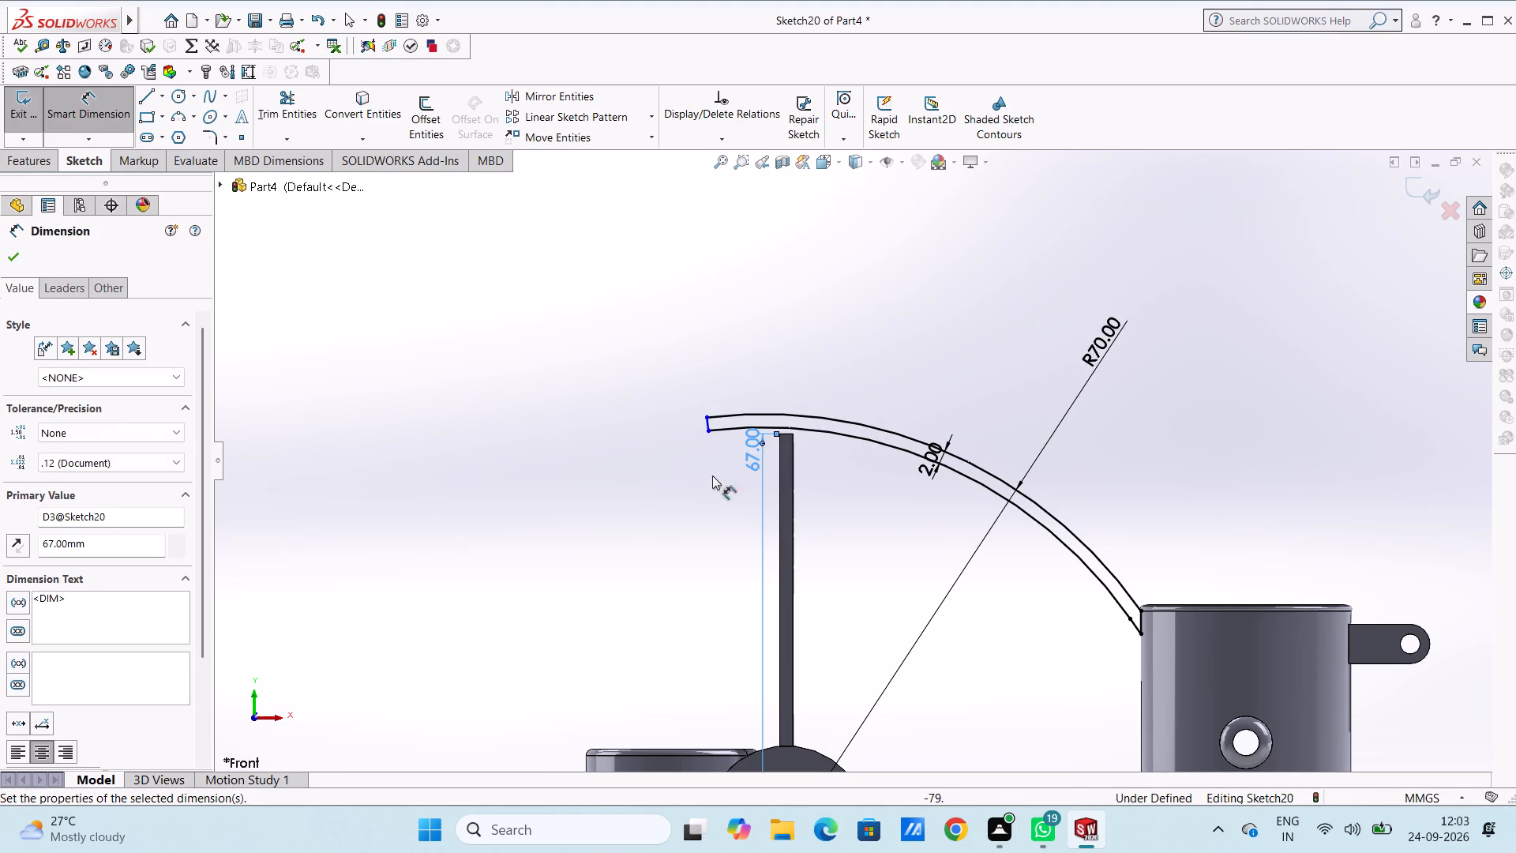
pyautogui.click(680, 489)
# Set the vertical dimension between the plate's top edge and the inner arc to 69 mm.
pyautogui.doubleClick(756, 458)
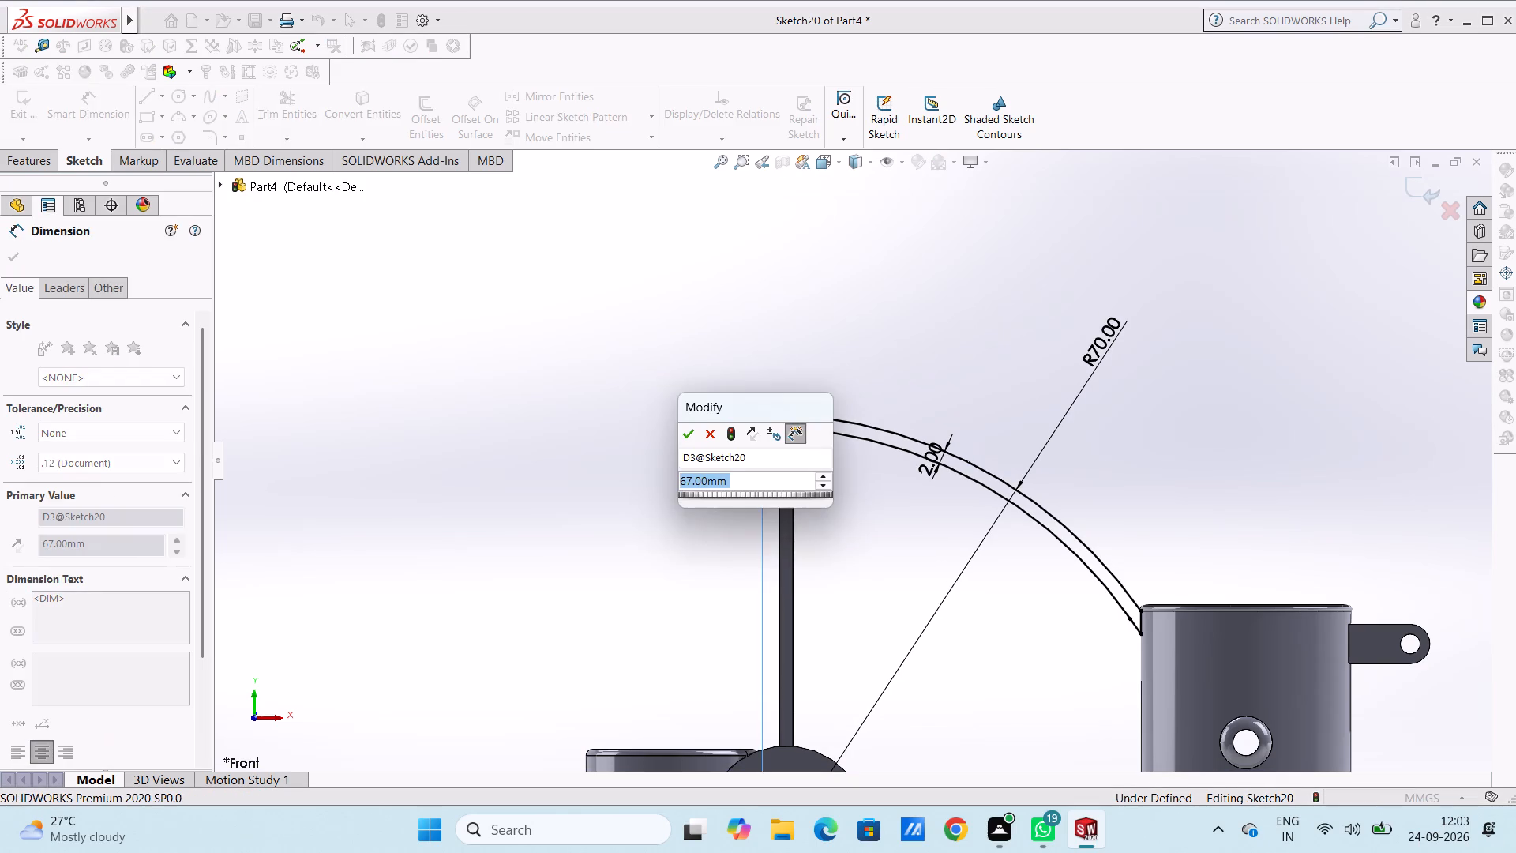
pyautogui.write('69')
pyautogui.press('Return')
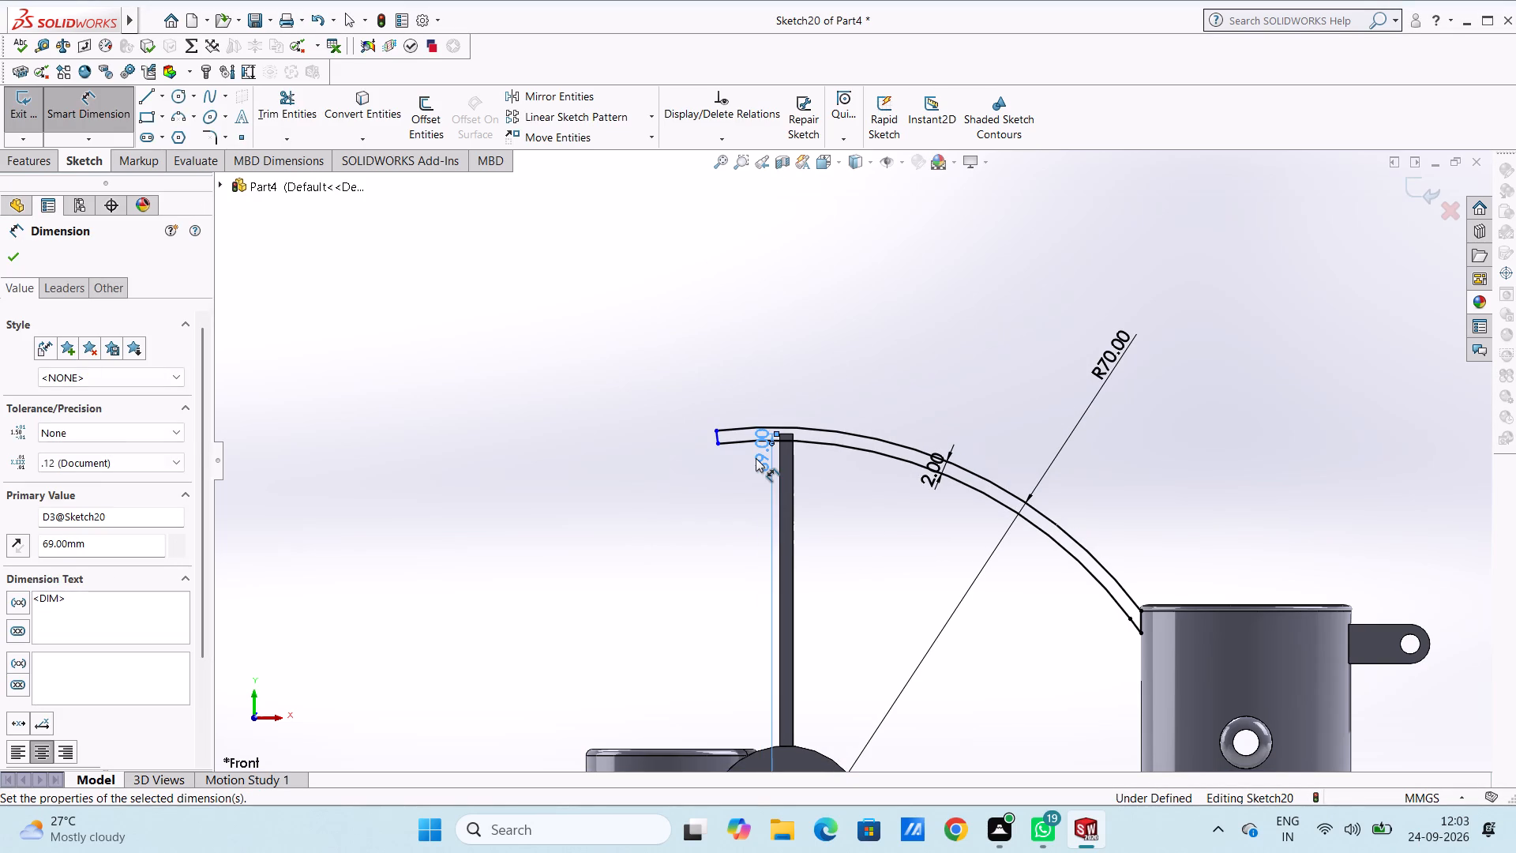
pyautogui.click(662, 457)
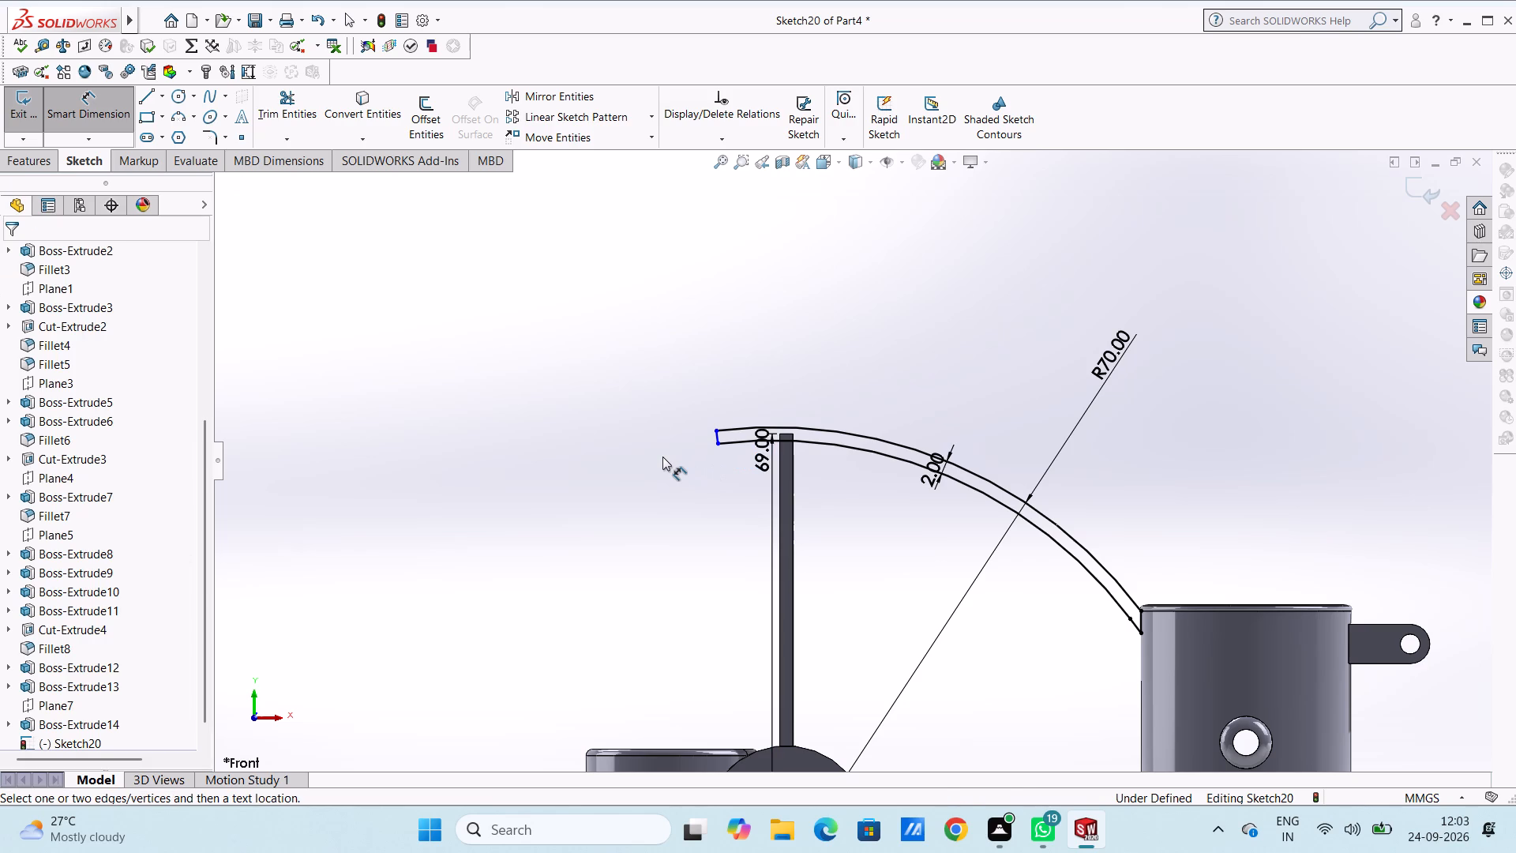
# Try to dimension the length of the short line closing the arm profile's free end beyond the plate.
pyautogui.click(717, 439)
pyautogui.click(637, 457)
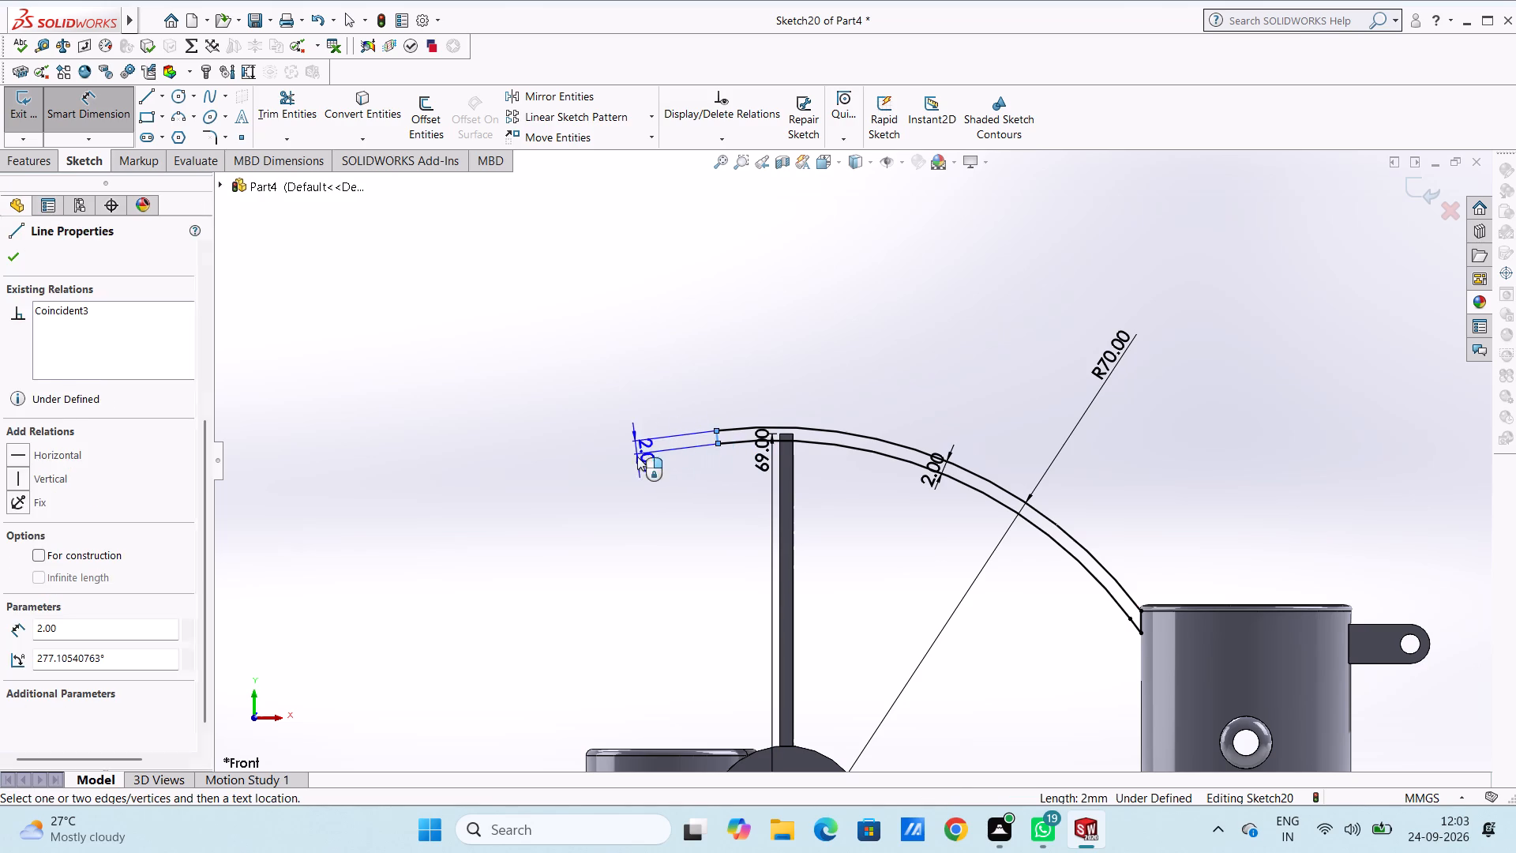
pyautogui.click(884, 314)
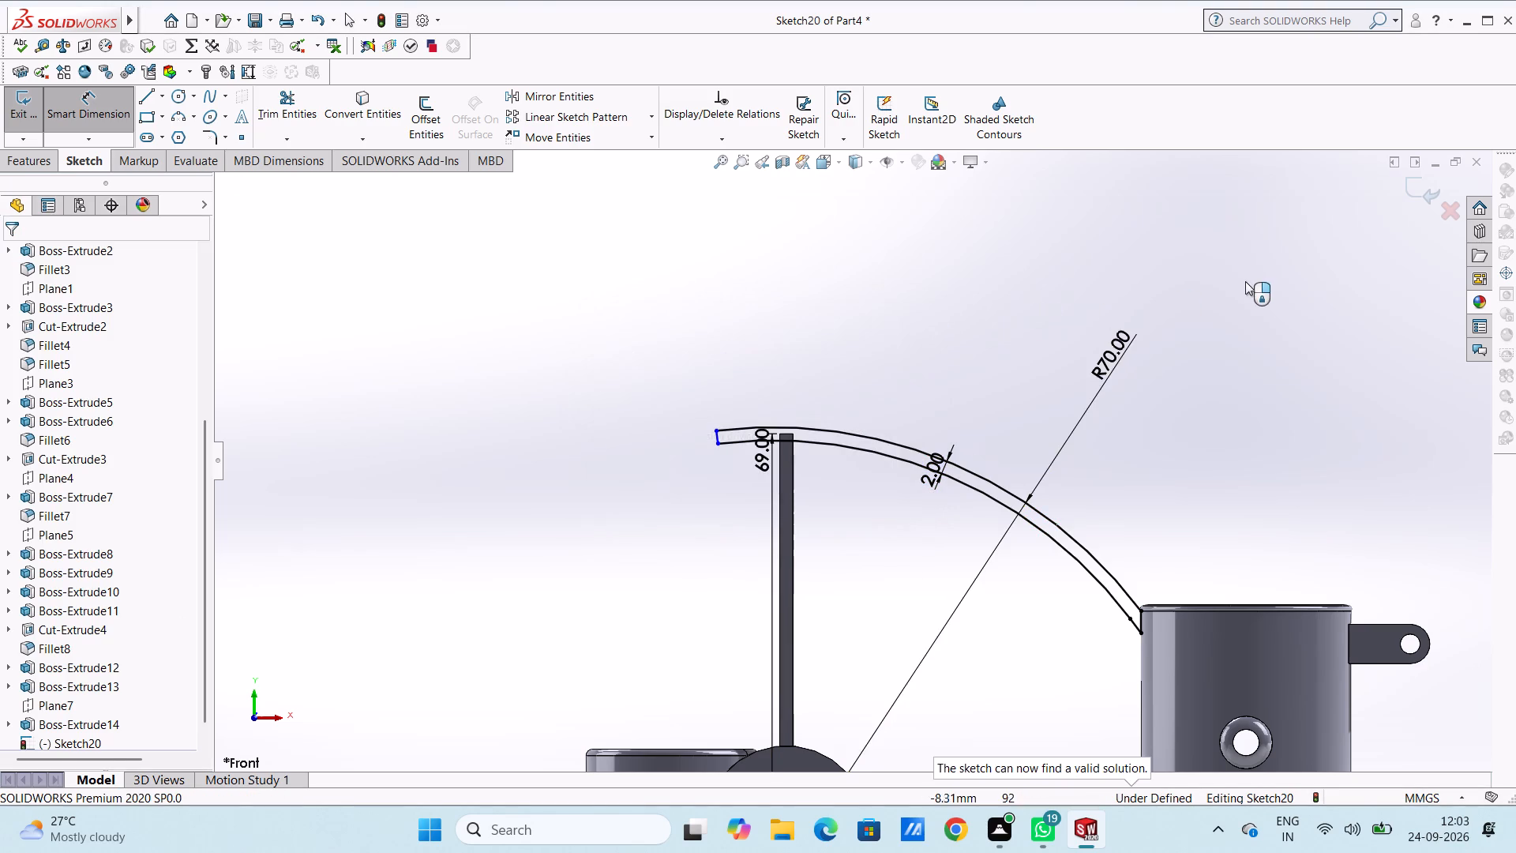
# Undo the entire curved arm profile and all its dimensions until the sketch is empty.
pyautogui.moveTo(1247, 280); pyautogui.dragTo(1212, 415, button='middle')
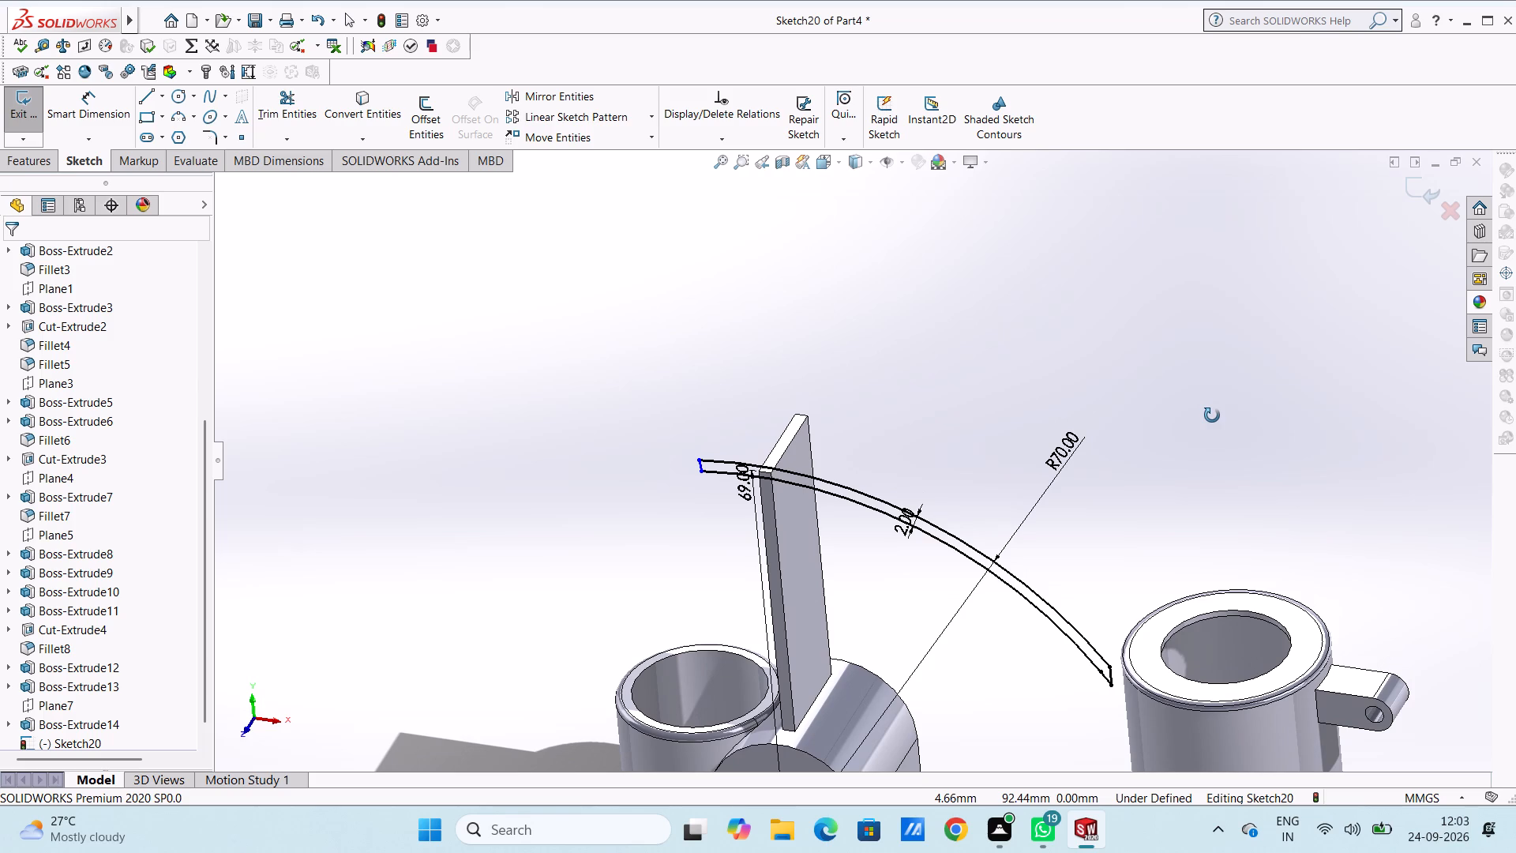
pyautogui.moveTo(1212, 415); pyautogui.dragTo(1217, 420, button='middle')
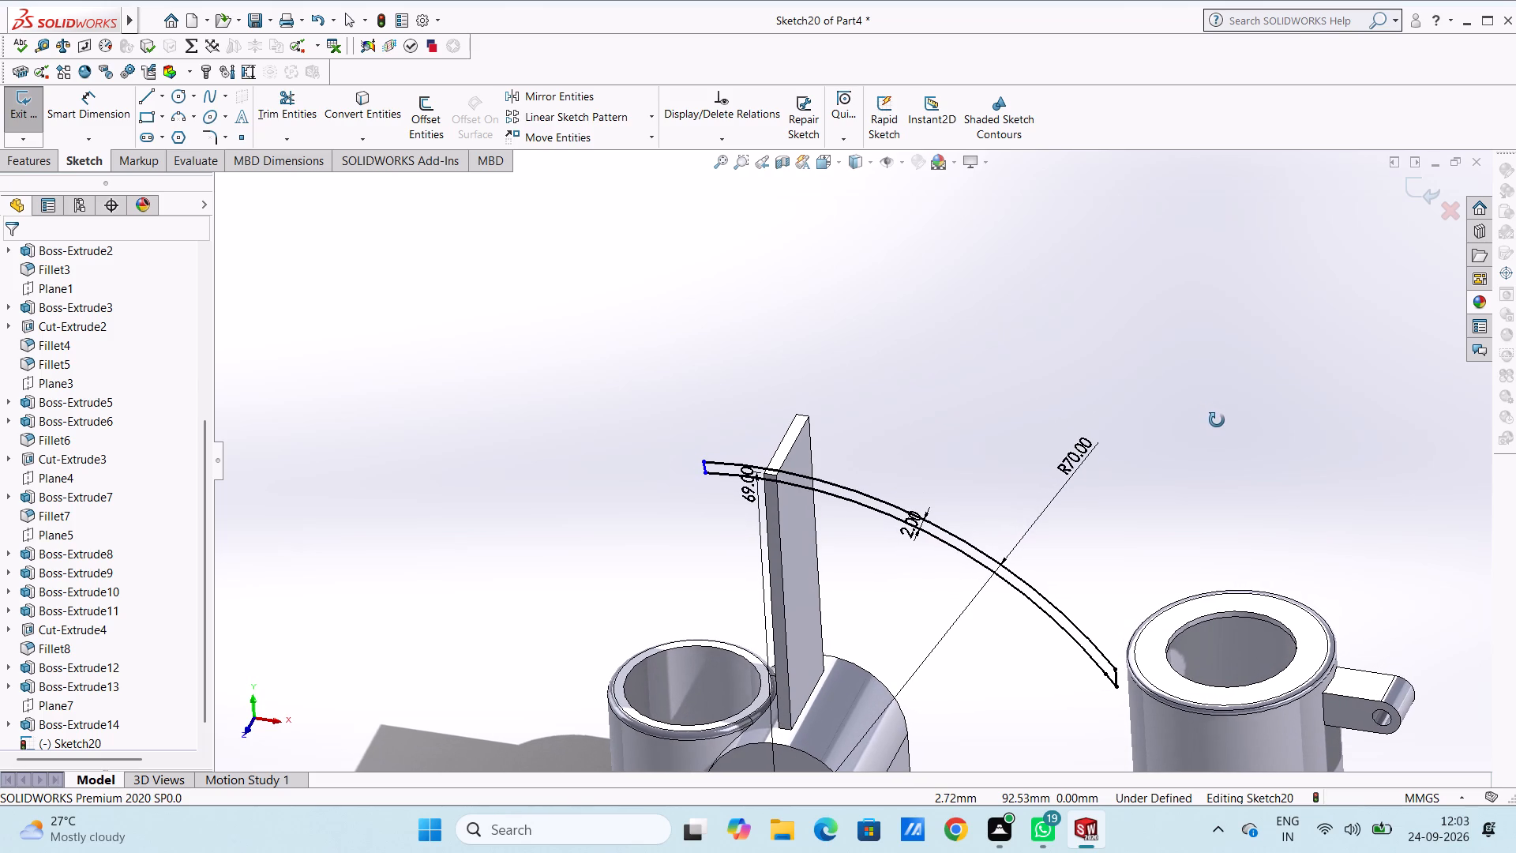
pyautogui.moveTo(1217, 420); pyautogui.dragTo(1234, 356, button='middle')
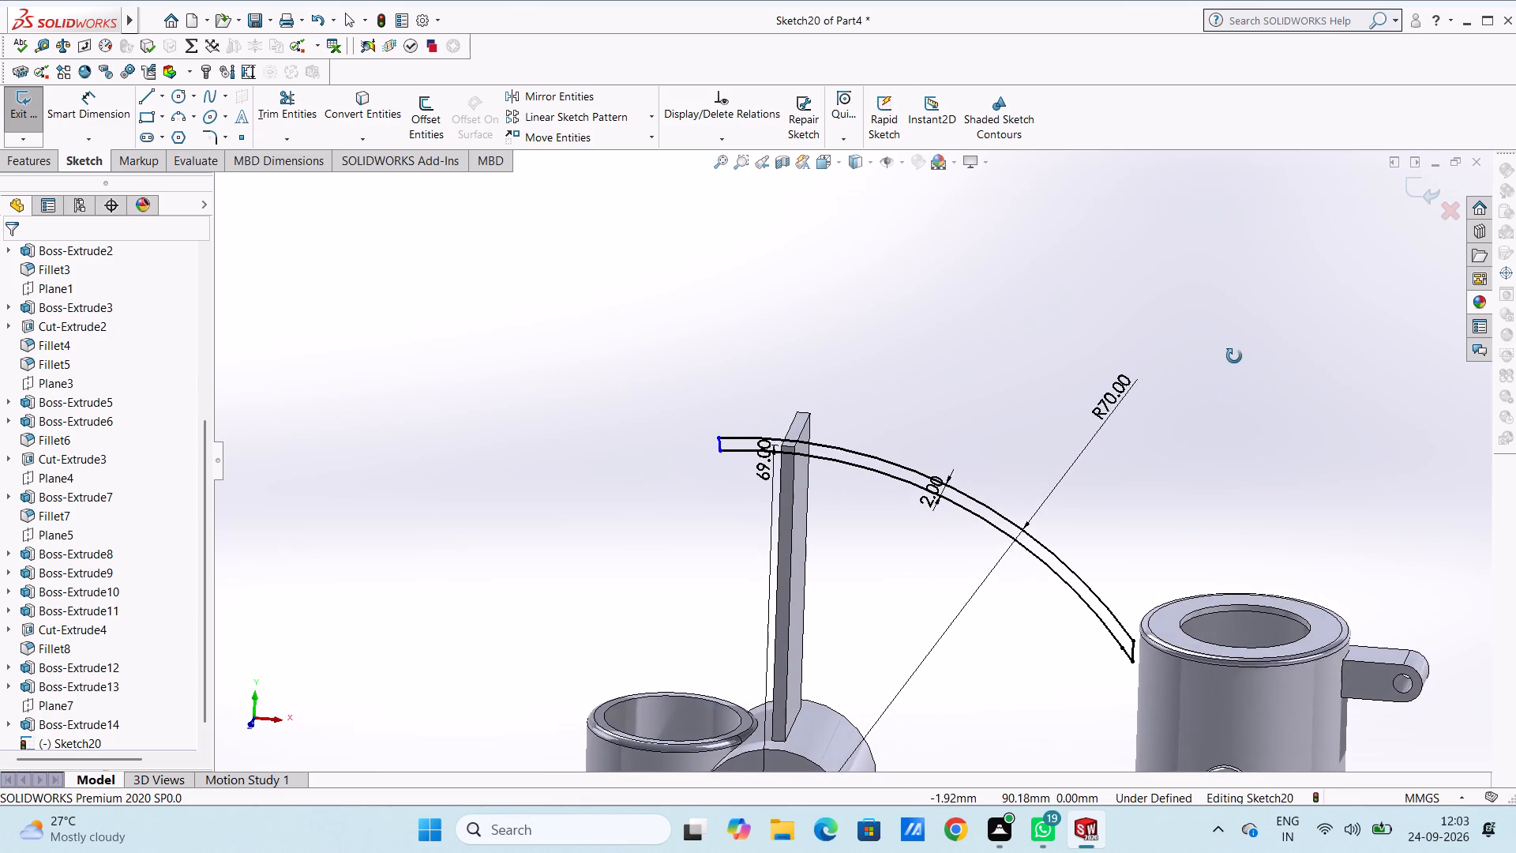
pyautogui.moveTo(1234, 356); pyautogui.dragTo(1243, 295, button='middle')
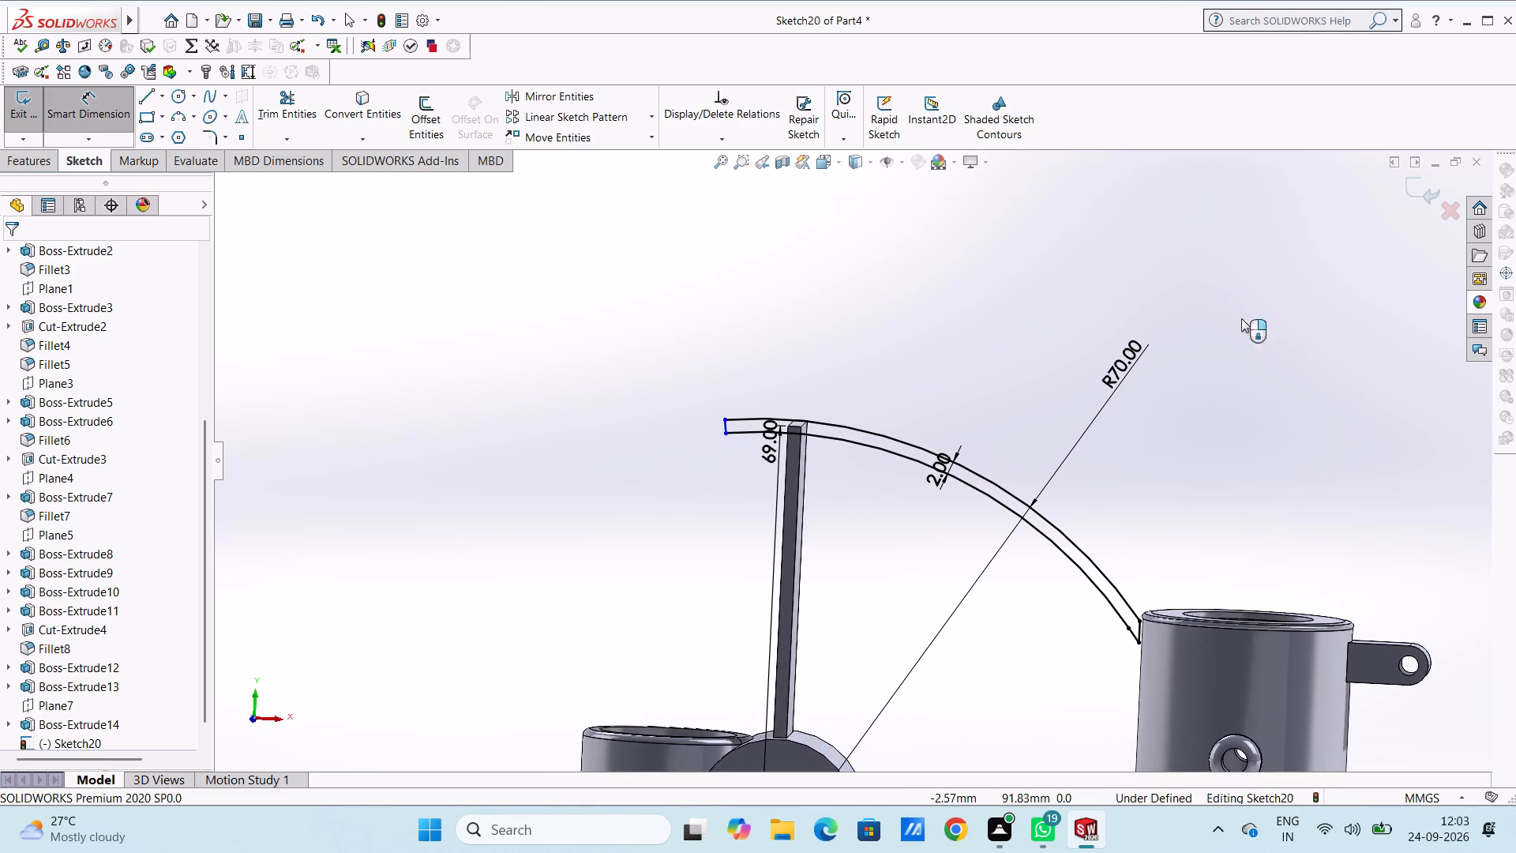
pyautogui.moveTo(1203, 432); pyautogui.dragTo(1204, 404, button='middle')
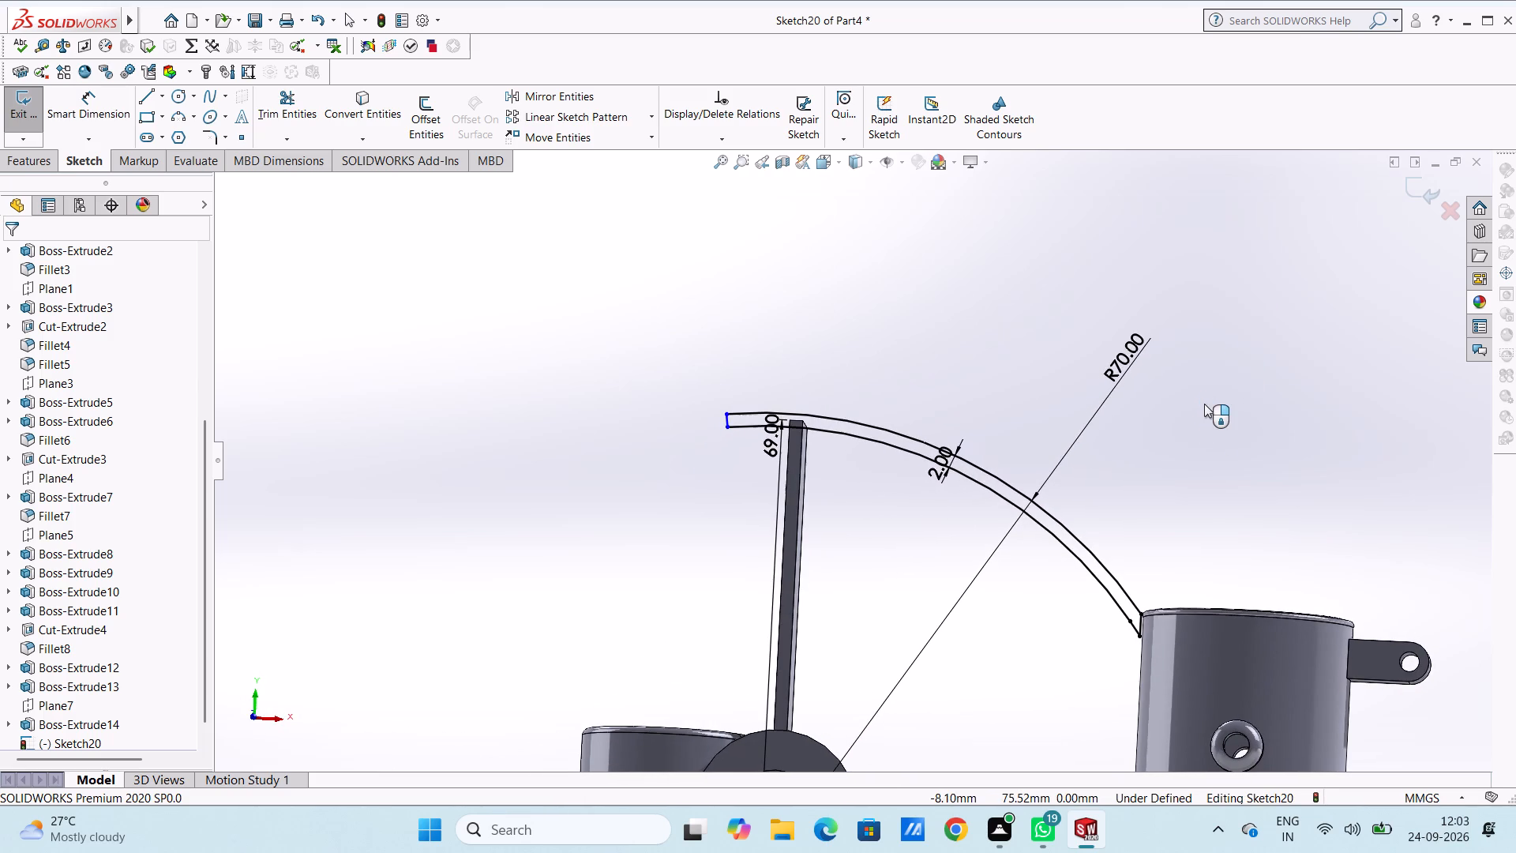
pyautogui.scroll(3, 1199, 404)
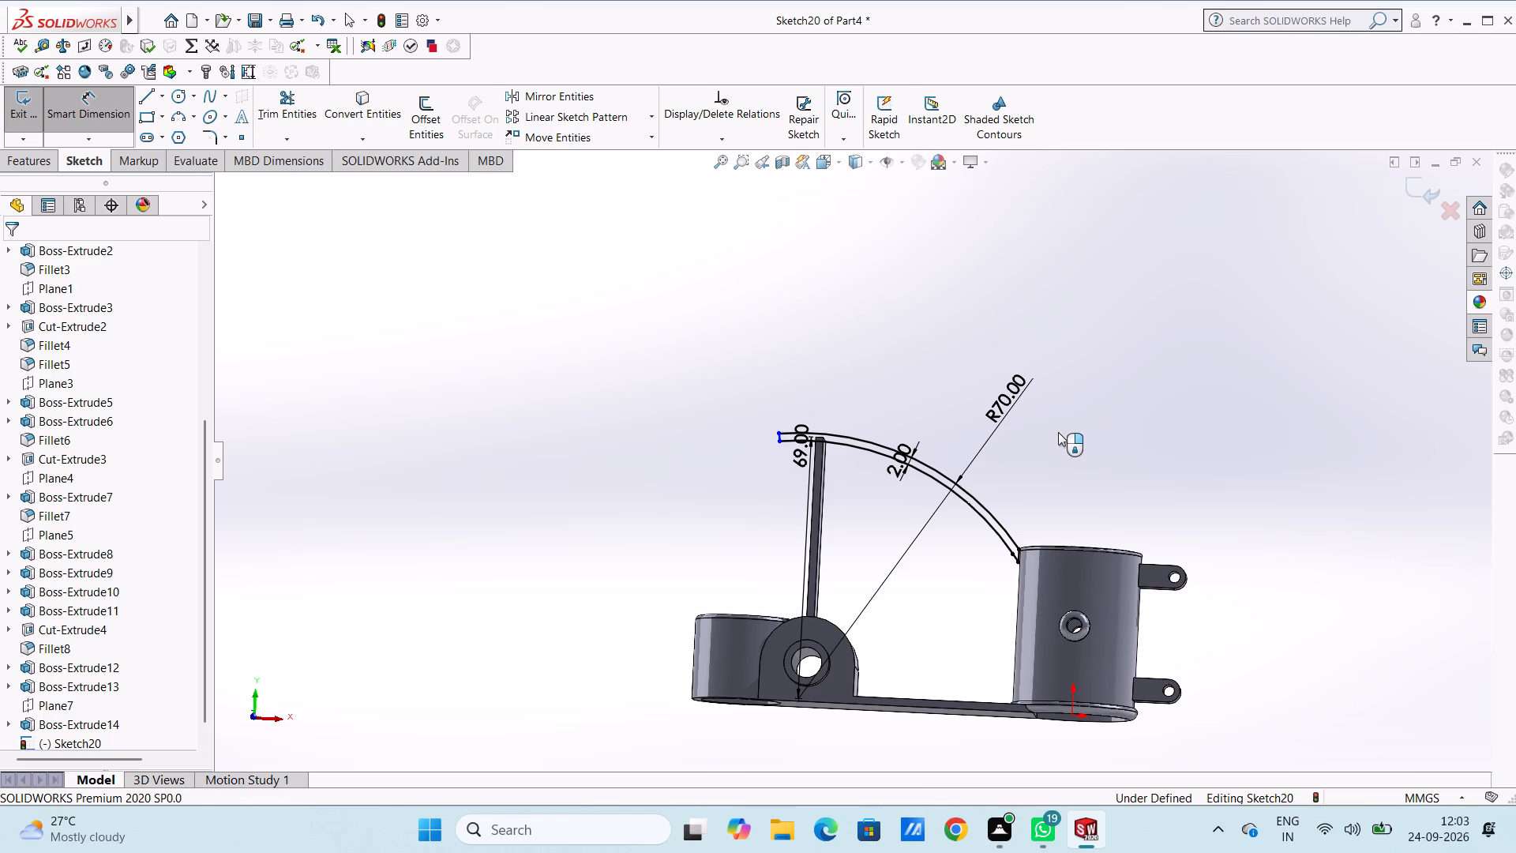
pyautogui.hotkey('ctrl', 'z')
pyautogui.hotkey('ctrl', 'z')
pyautogui.hotkey('ctrl', 'z')
pyautogui.hotkey('ctrl', 'z')
pyautogui.hotkey('ctrl', 'z')
pyautogui.hotkey('ctrl', 'z')
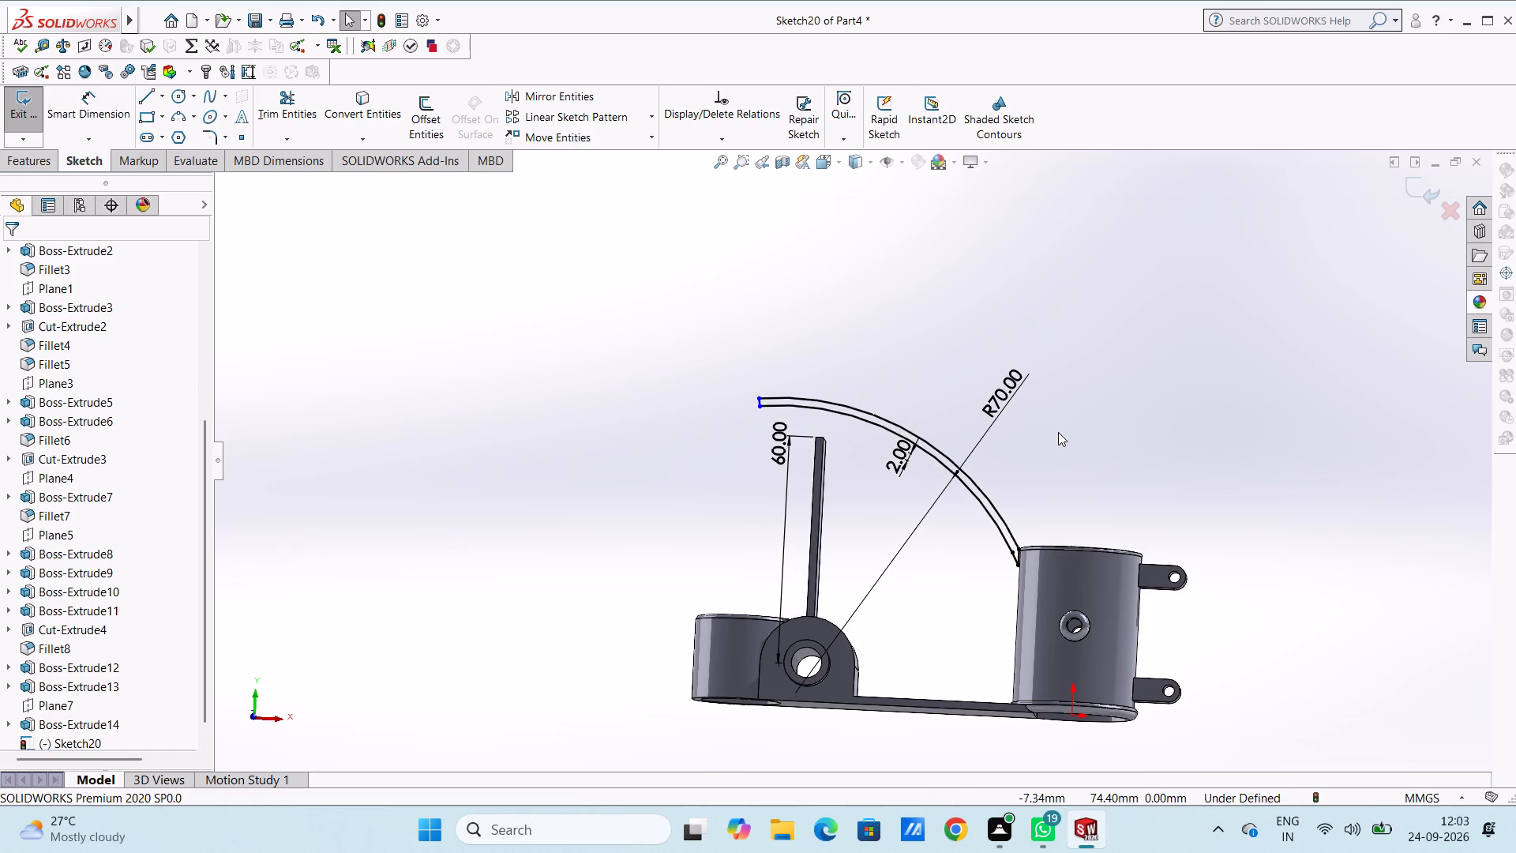
pyautogui.hotkey('ctrl', 'z')
pyautogui.hotkey('ctrl', 'z')
pyautogui.hotkey('ctrl', 'z')
pyautogui.hotkey('ctrl', 'z')
pyautogui.hotkey('ctrl', 'z')
pyautogui.hotkey('ctrl', 'z')
pyautogui.hotkey('ctrl', 'z')
pyautogui.hotkey('ctrl', 'z')
pyautogui.hotkey('ctrl', 'z')
pyautogui.hotkey('ctrl', 'z')
pyautogui.hotkey('ctrl', 'z')
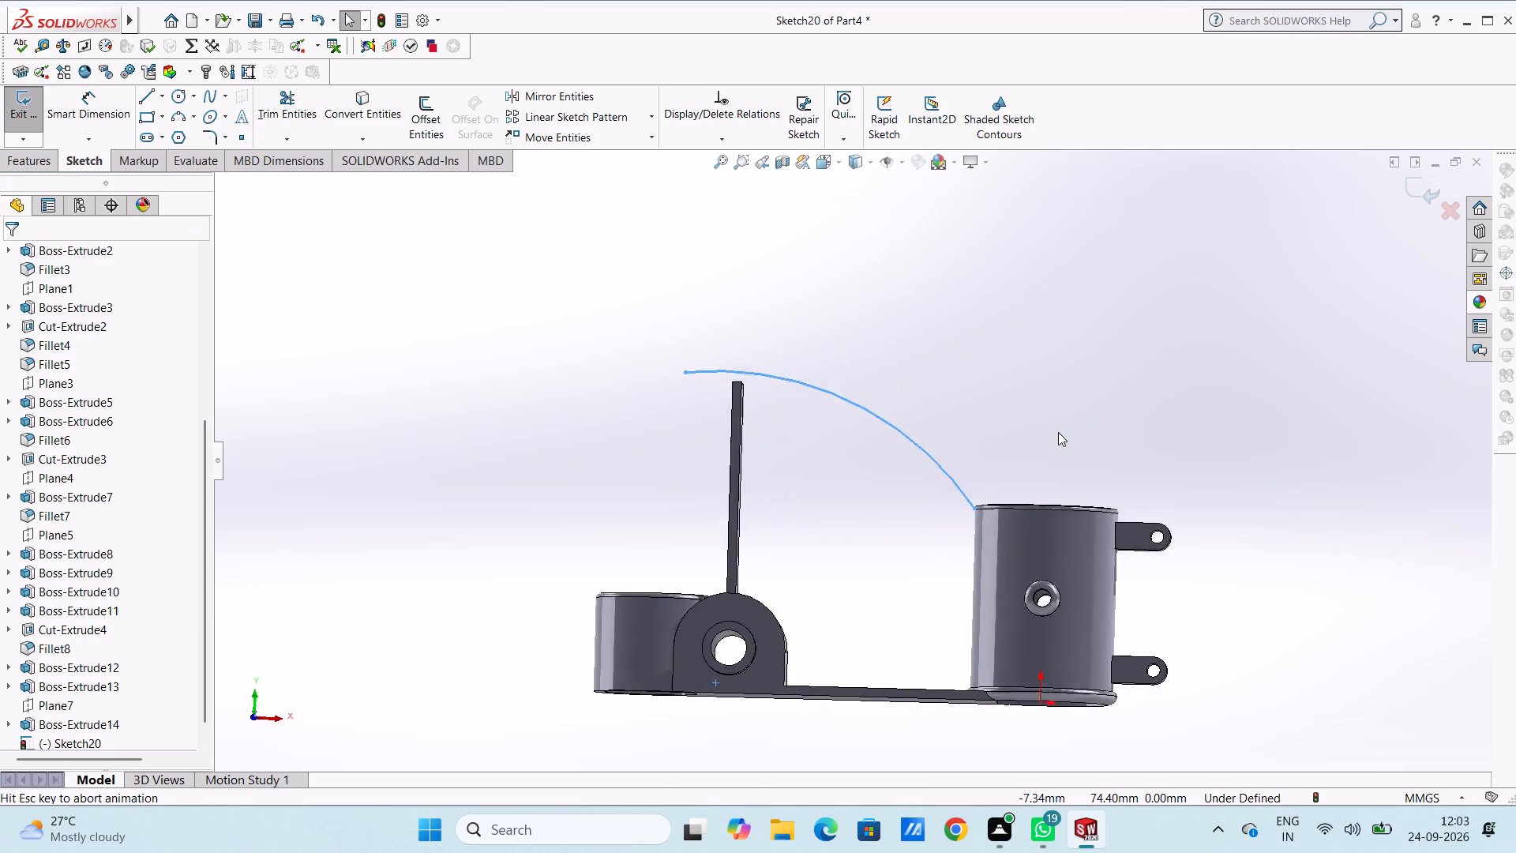
pyautogui.hotkey('ctrl', 'z')
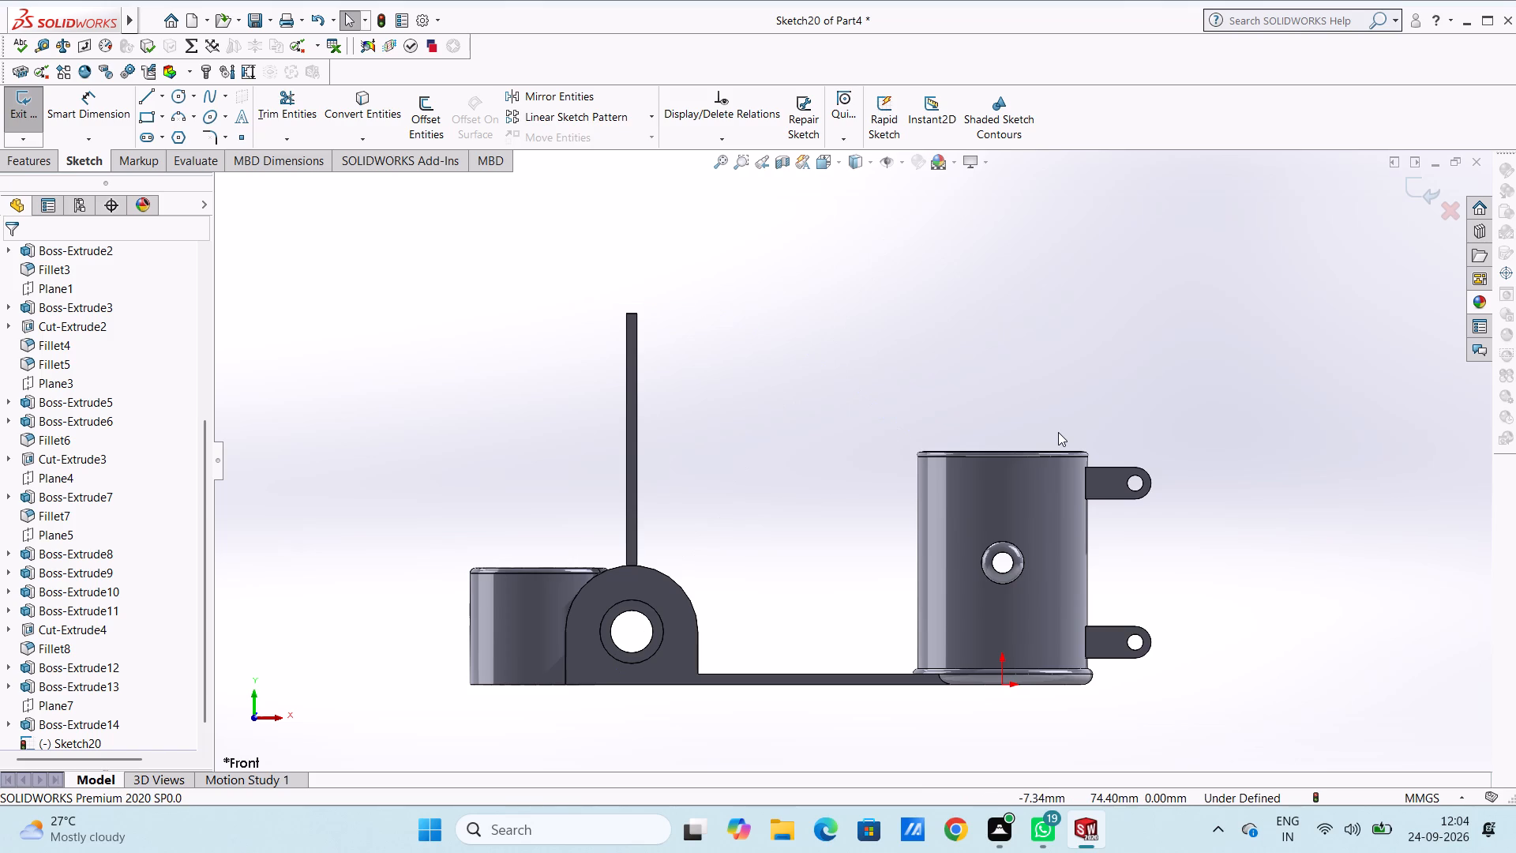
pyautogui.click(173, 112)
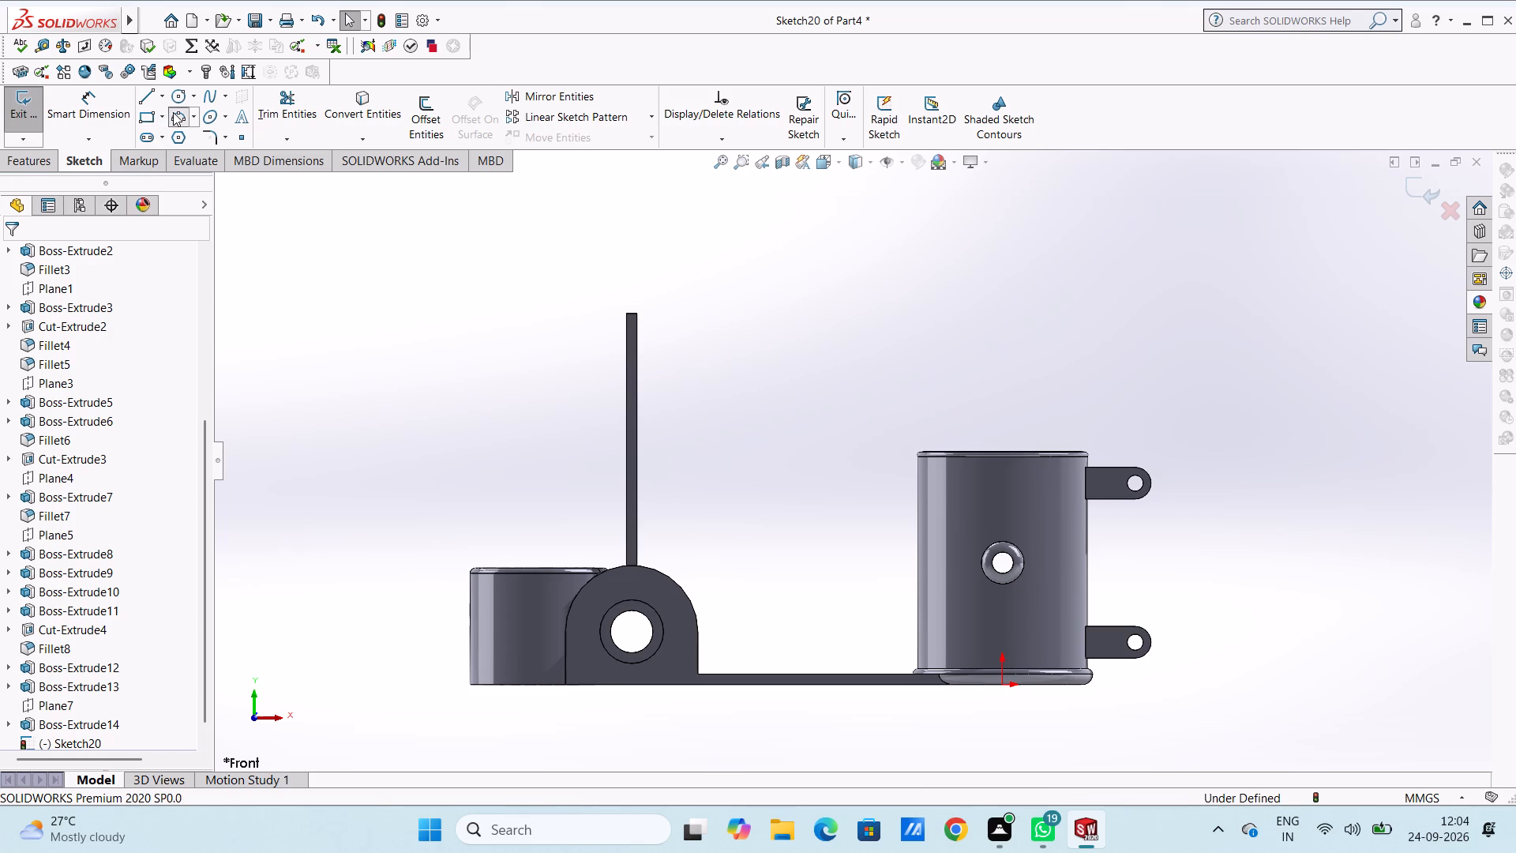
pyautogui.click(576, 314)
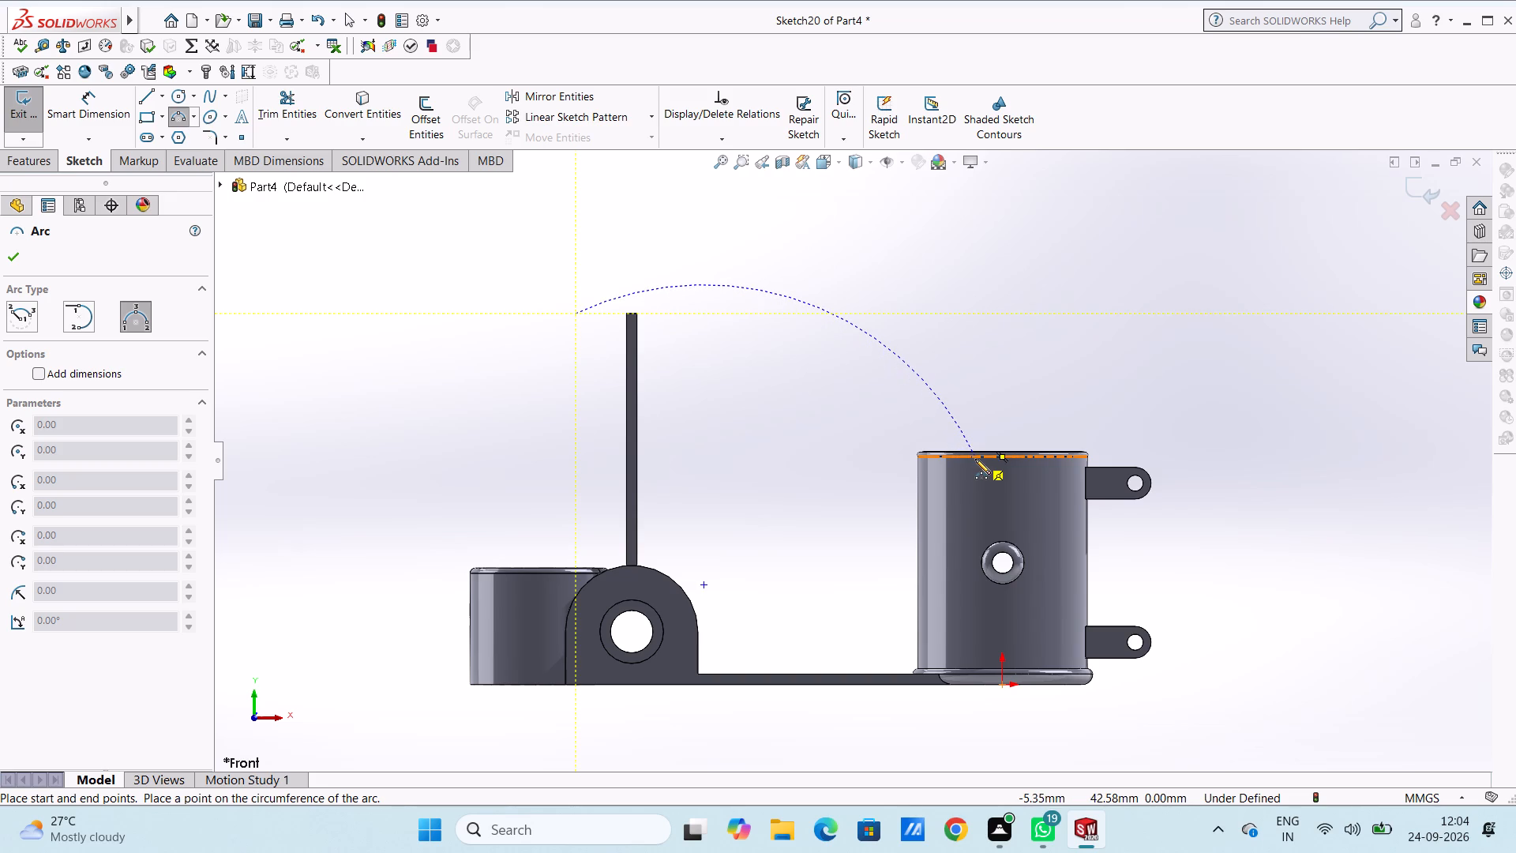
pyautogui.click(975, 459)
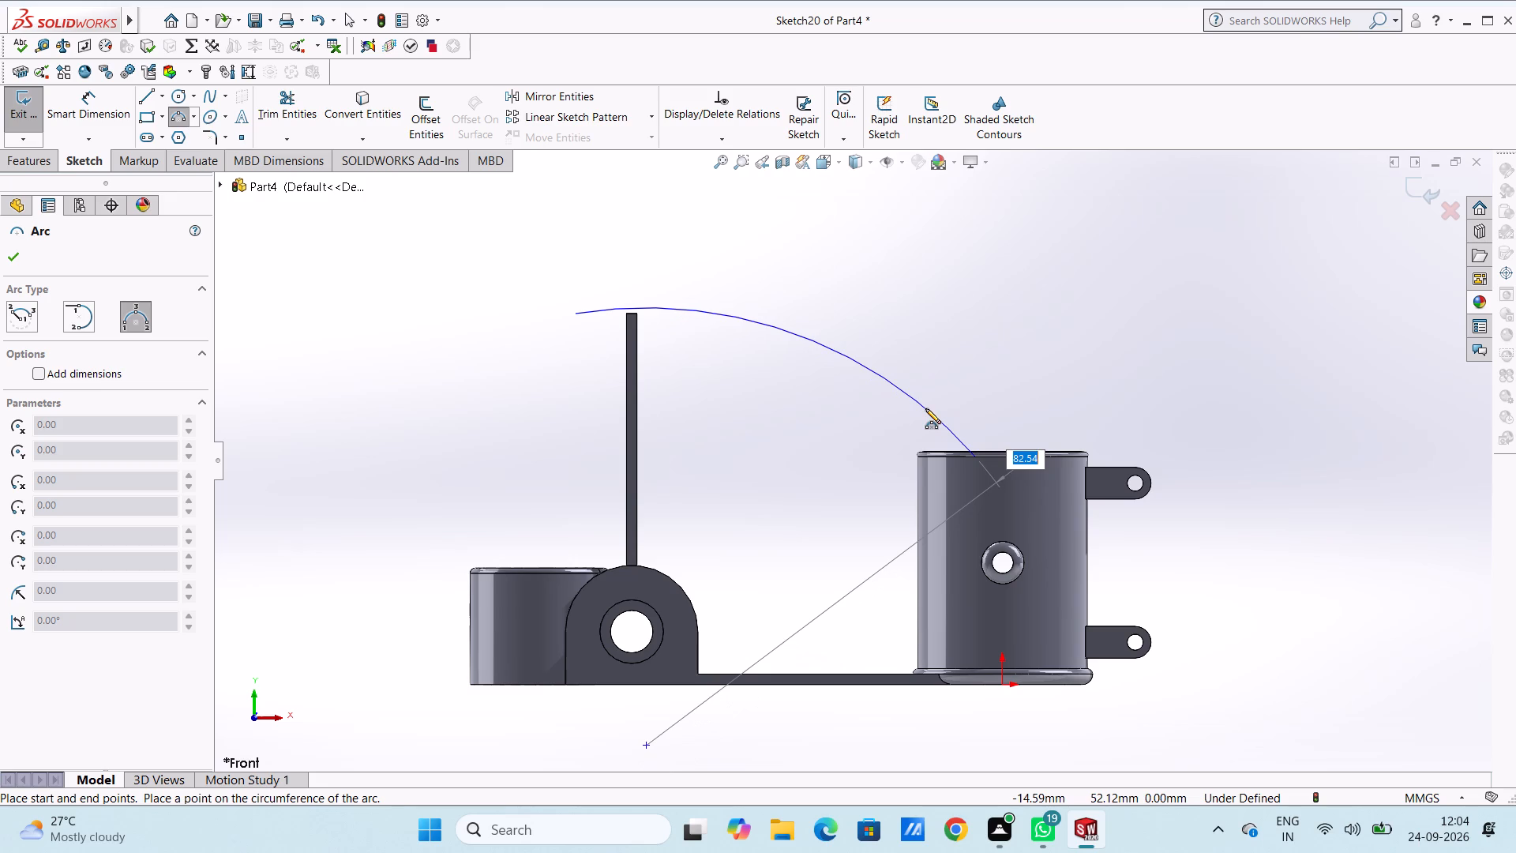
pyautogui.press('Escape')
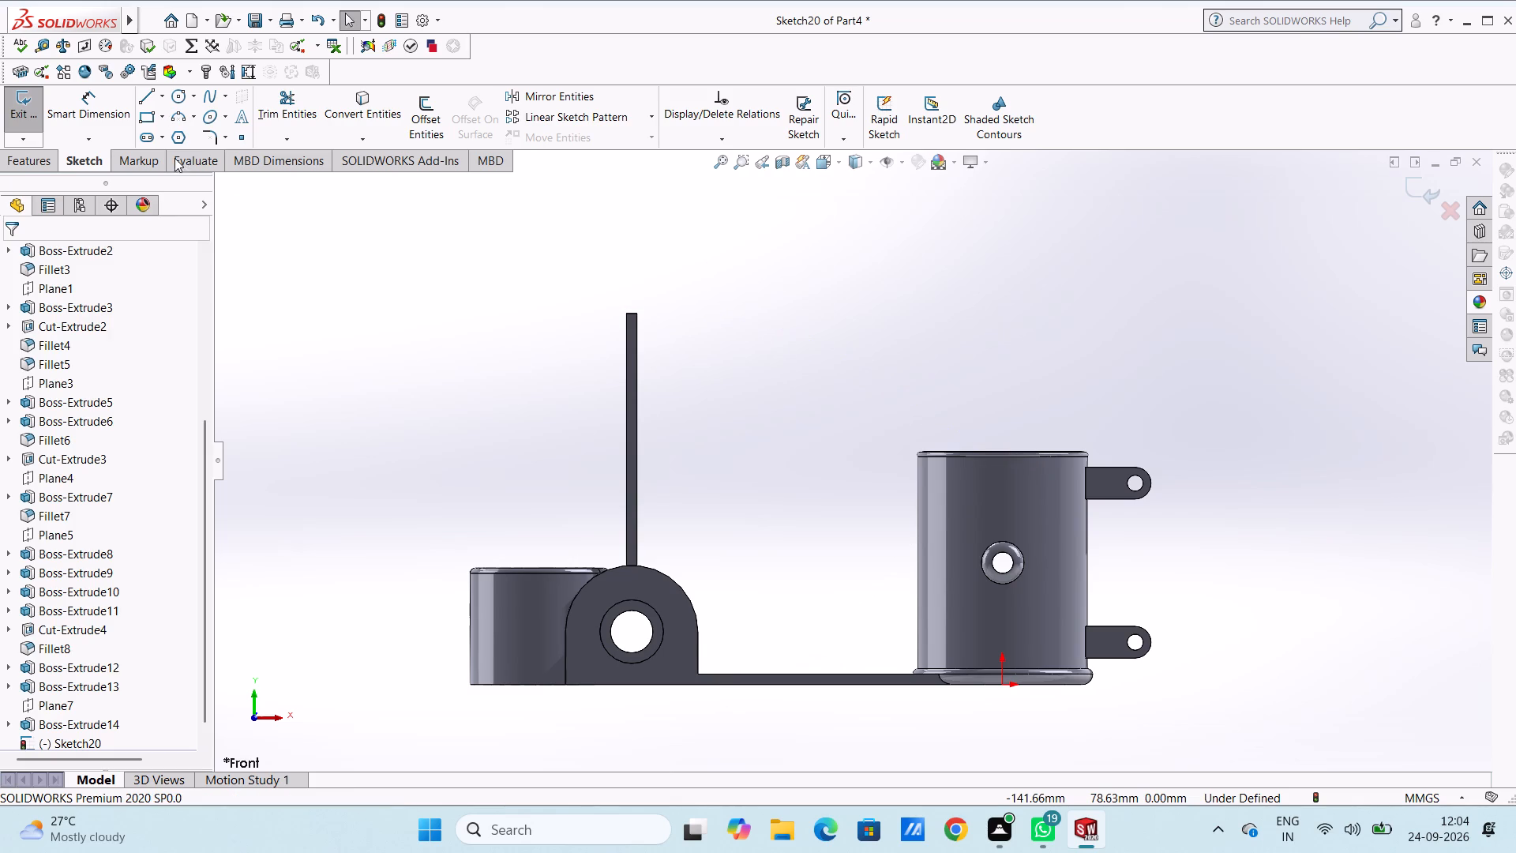
# Sketch a three-point arc of about 62.5 mm radius from beyond the upright plate, over its top, into the large cylinder's body.
pyautogui.click(182, 117)
pyautogui.click(580, 316)
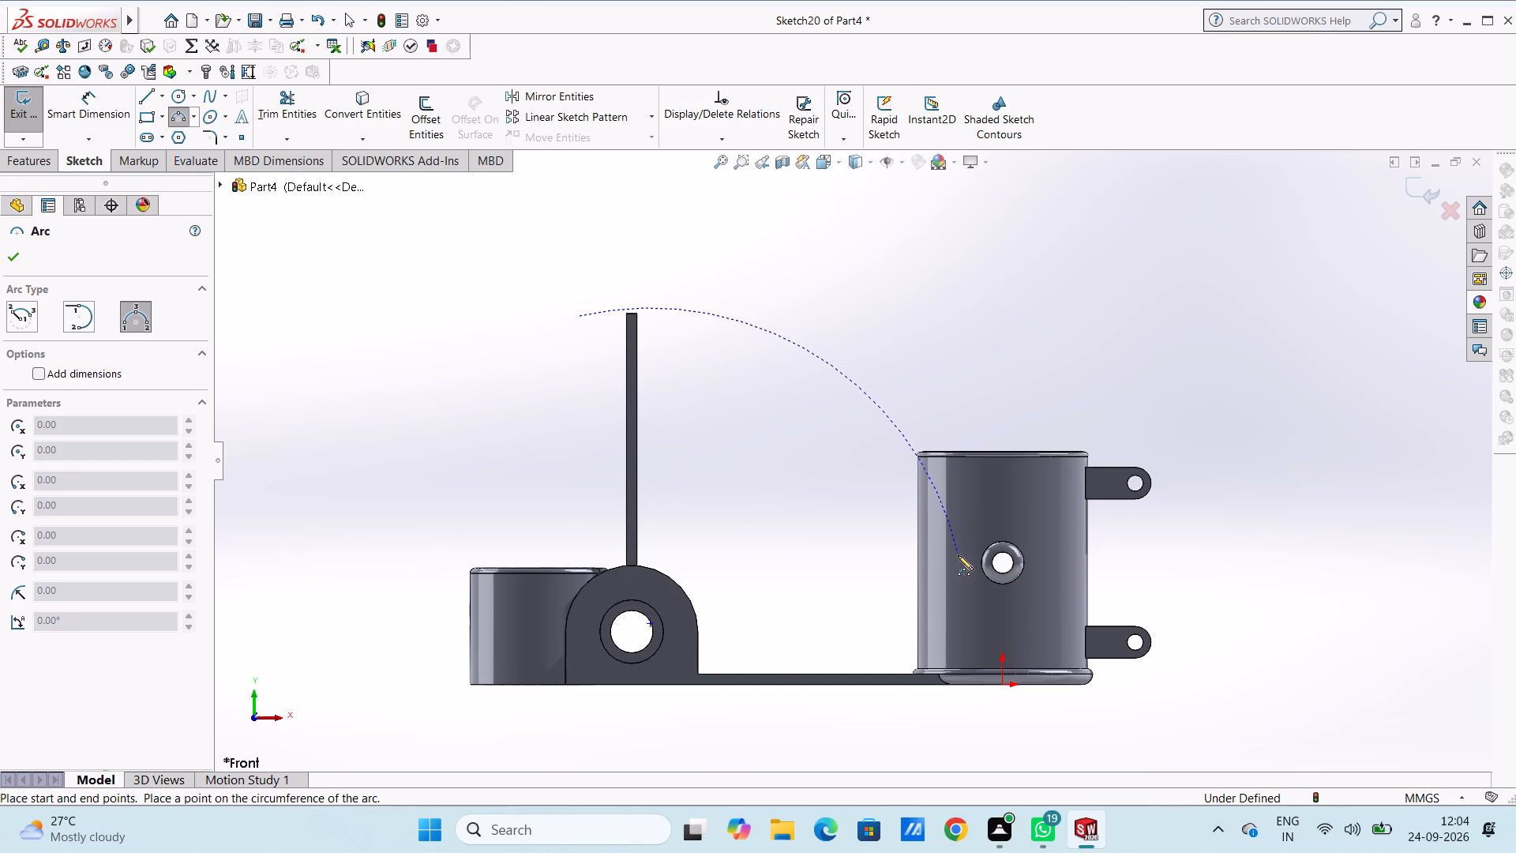
pyautogui.click(964, 584)
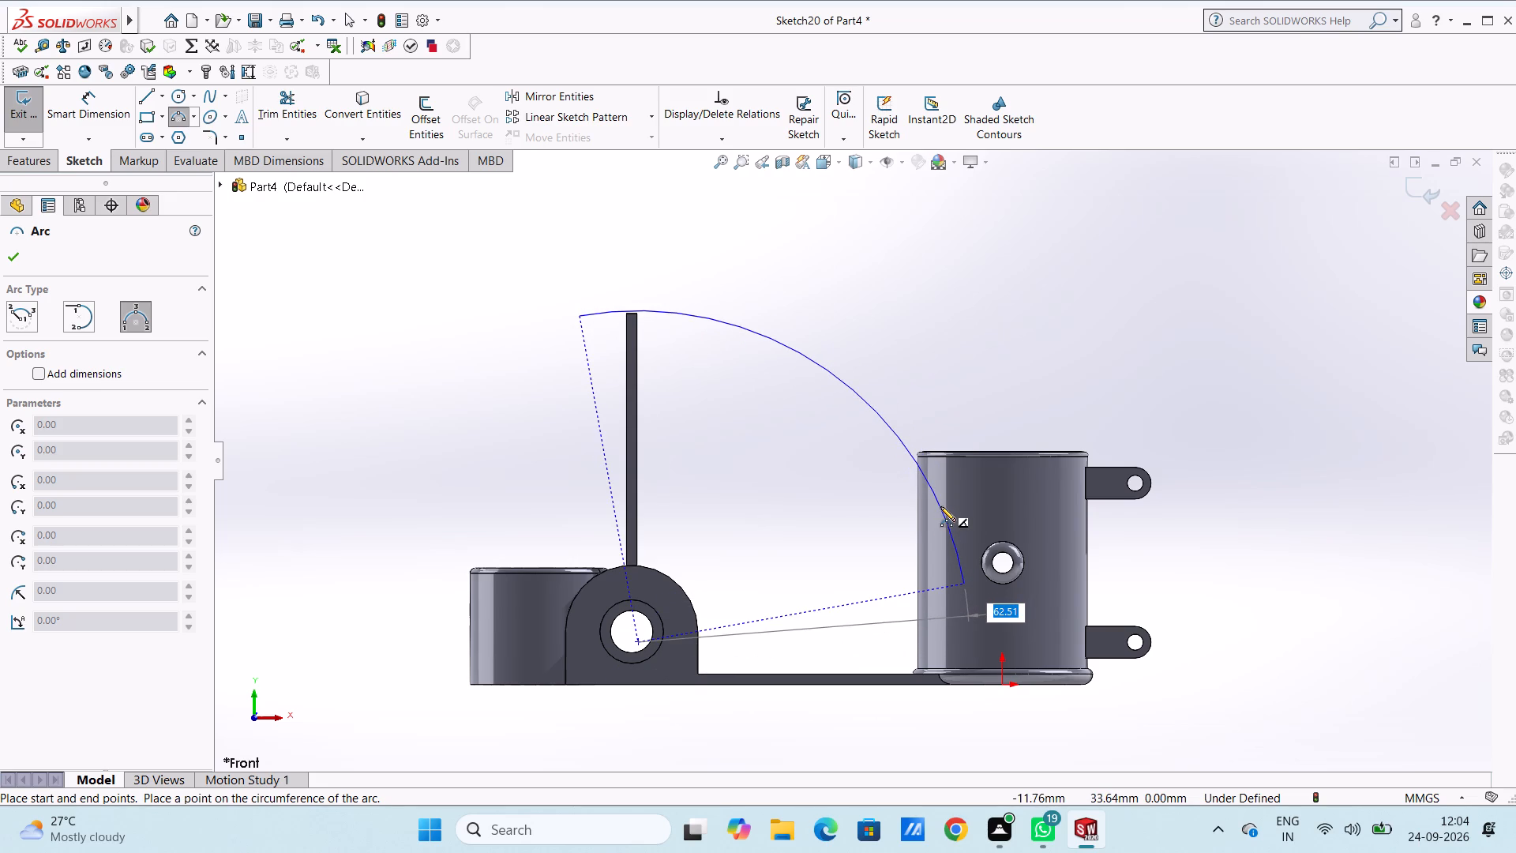
pyautogui.click(940, 506)
pyautogui.press('Escape')
pyautogui.press('Escape')
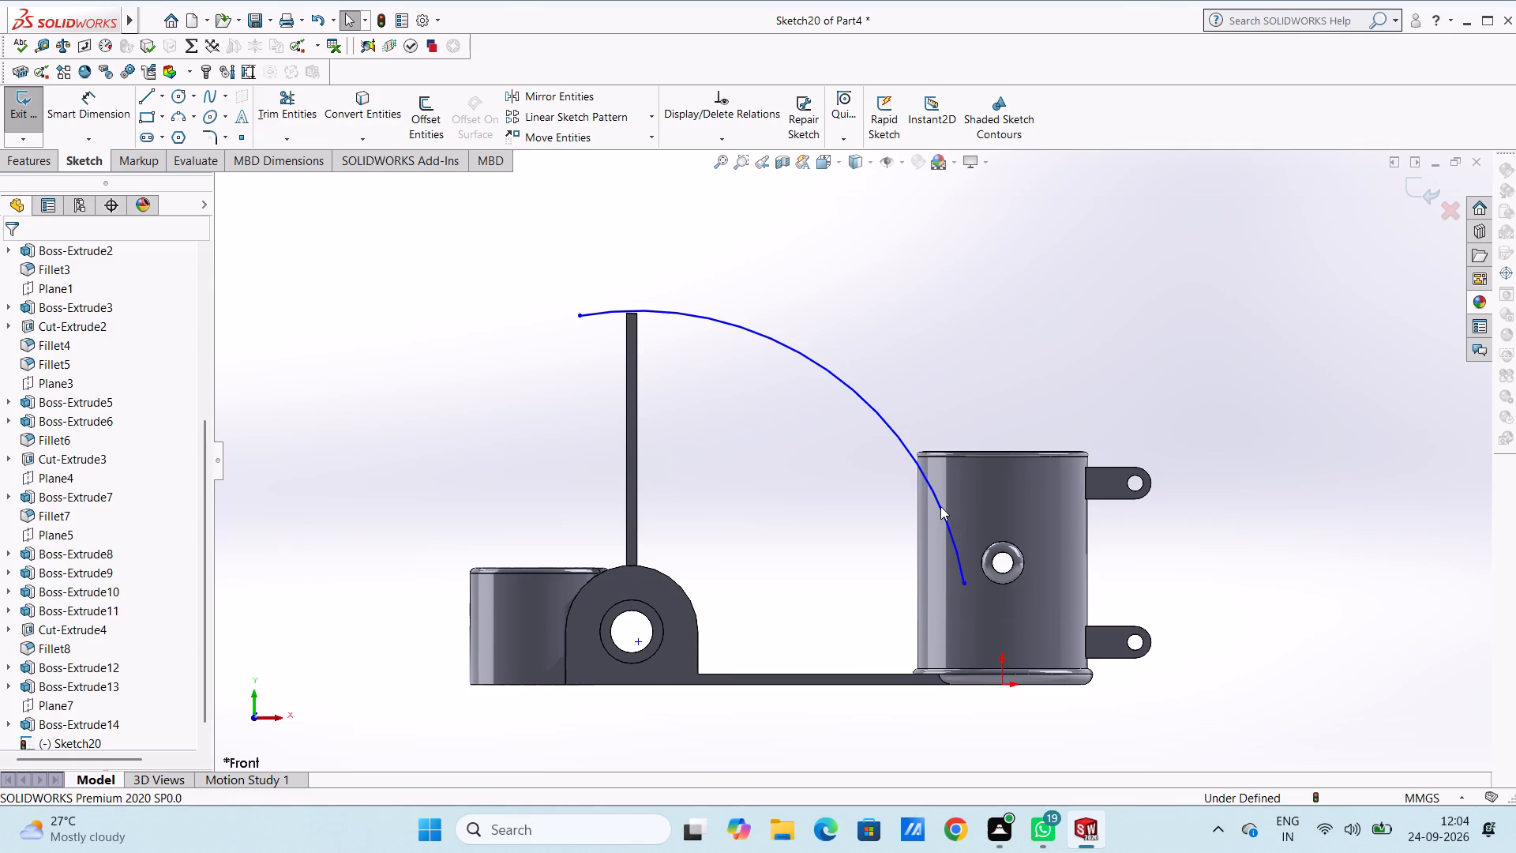
# Dimension the new arc's radius and set it to 62 mm.
pyautogui.scroll(3, 940, 506)
pyautogui.moveTo(914, 337); pyautogui.dragTo(914, 592, button='middle')
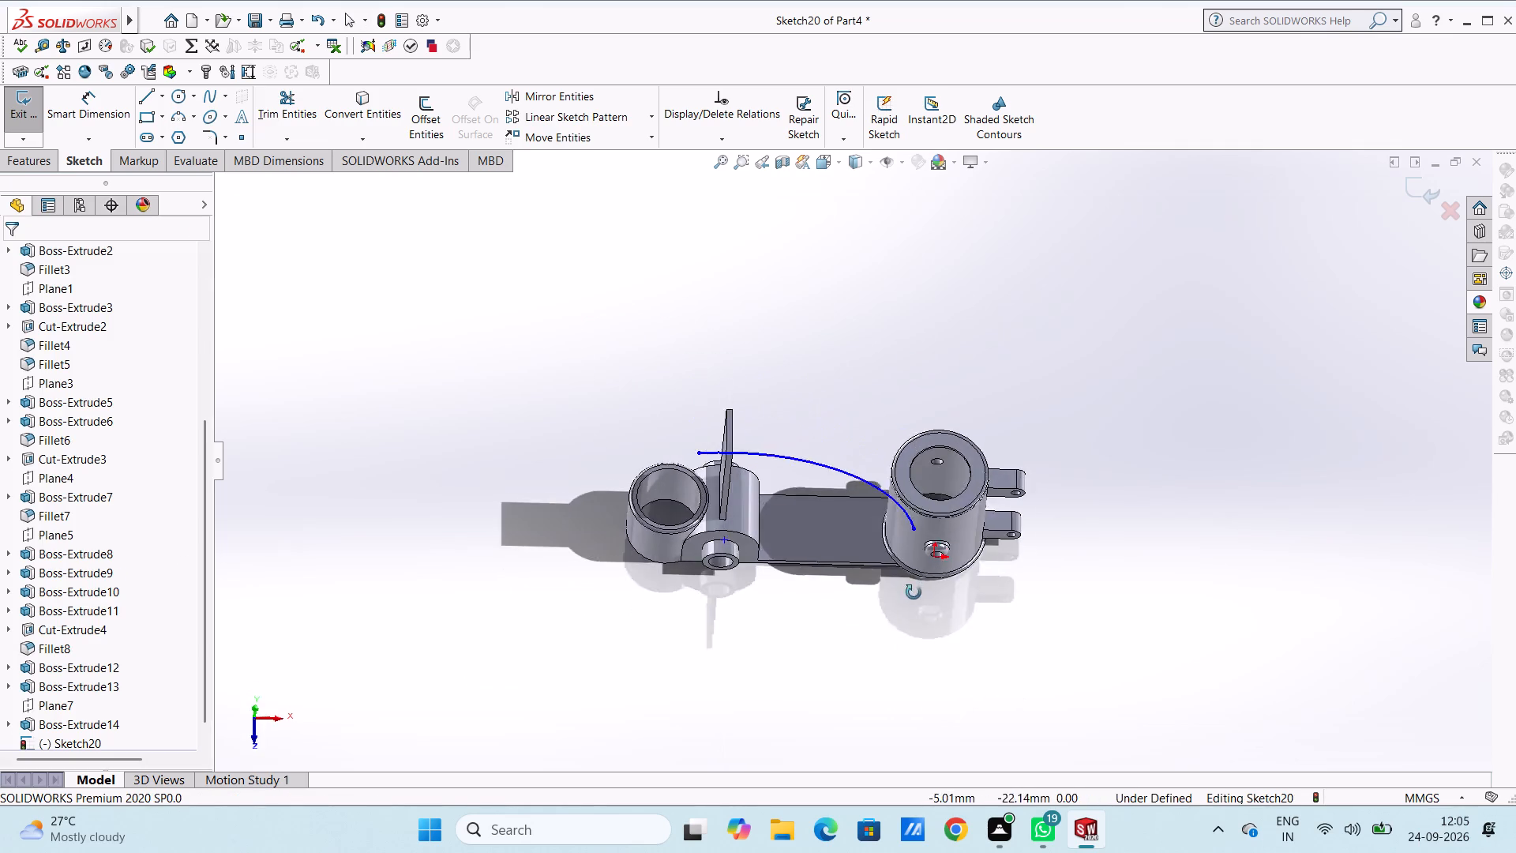
pyautogui.moveTo(914, 592); pyautogui.dragTo(883, 505, button='middle')
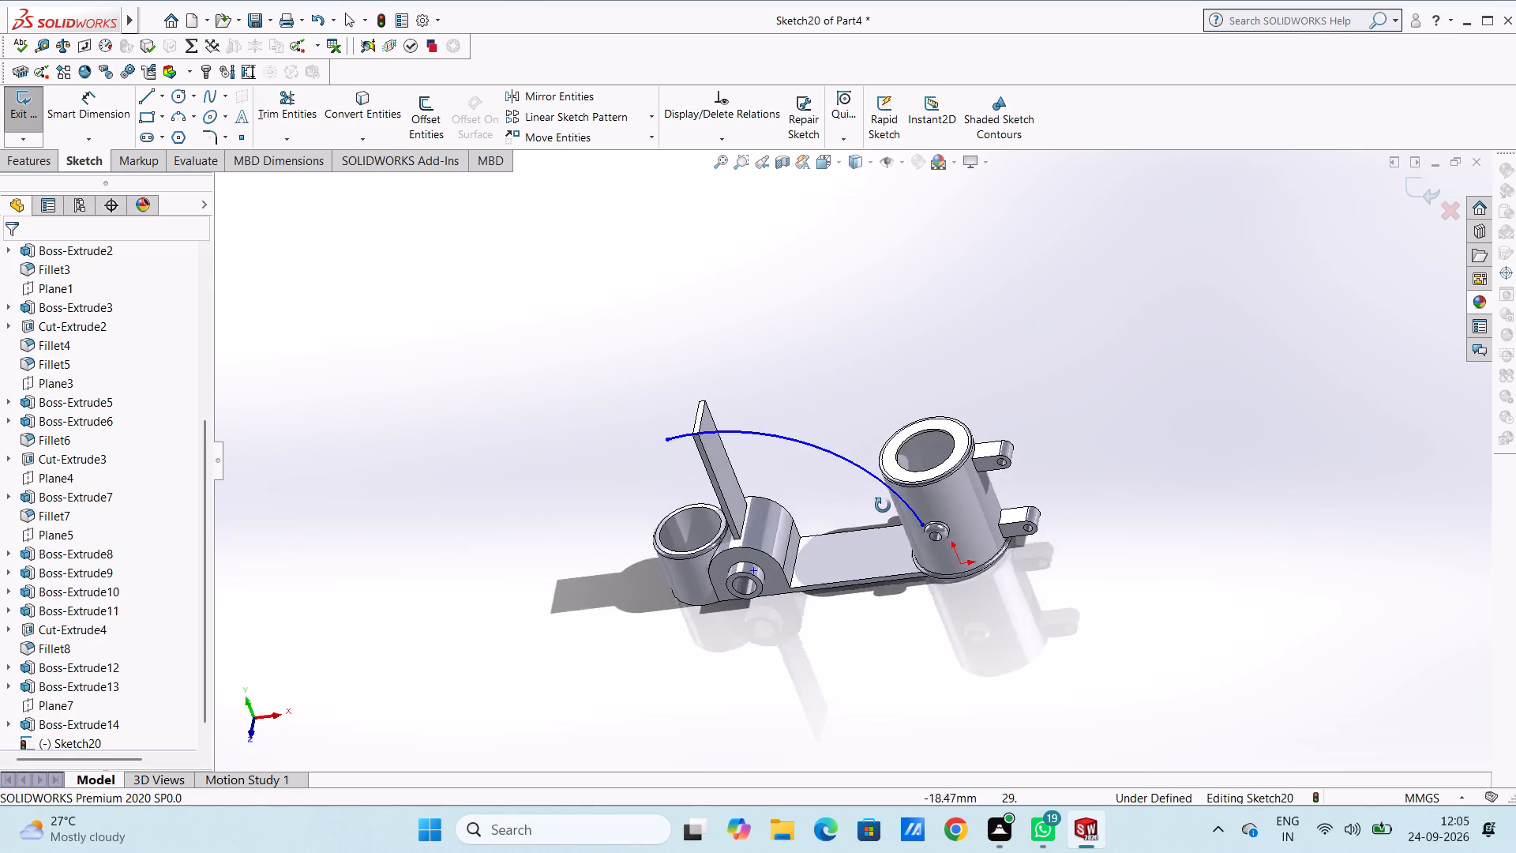
pyautogui.moveTo(883, 505); pyautogui.dragTo(886, 346, button='middle')
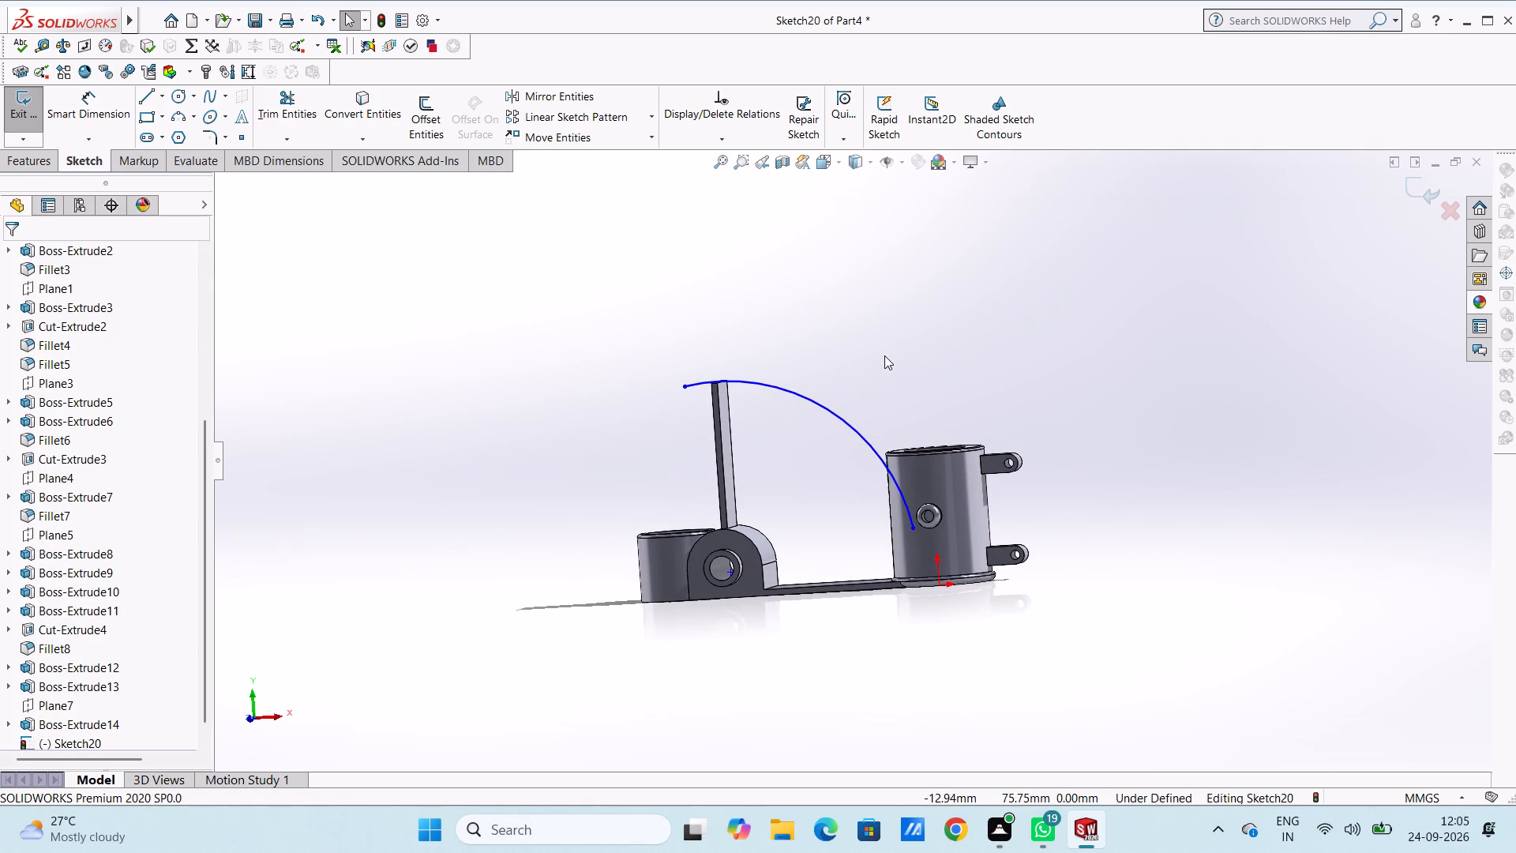
pyautogui.click(74, 116)
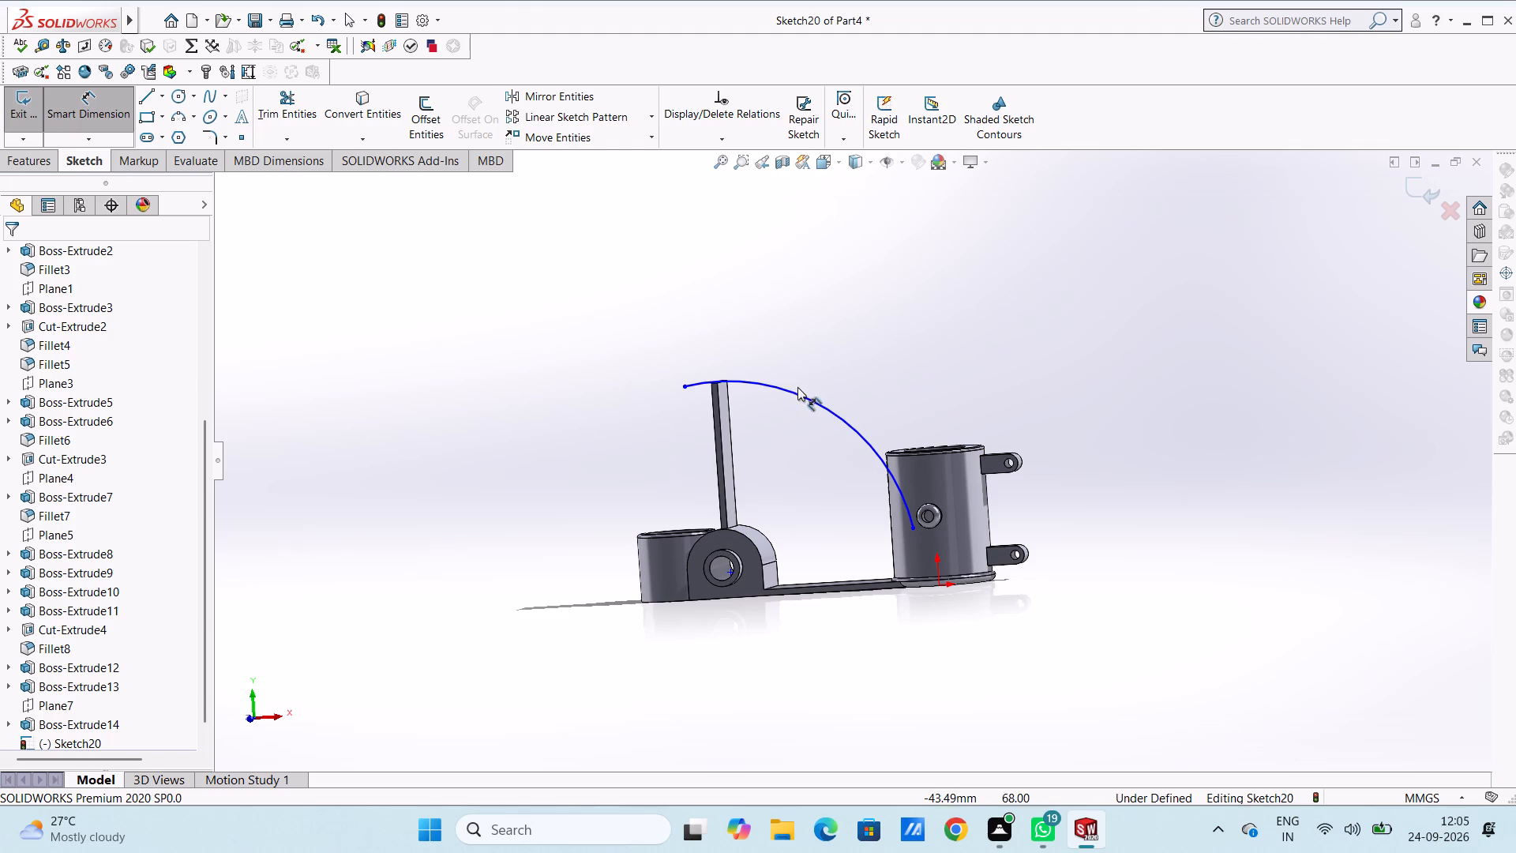
pyautogui.click(800, 391)
pyautogui.click(951, 246)
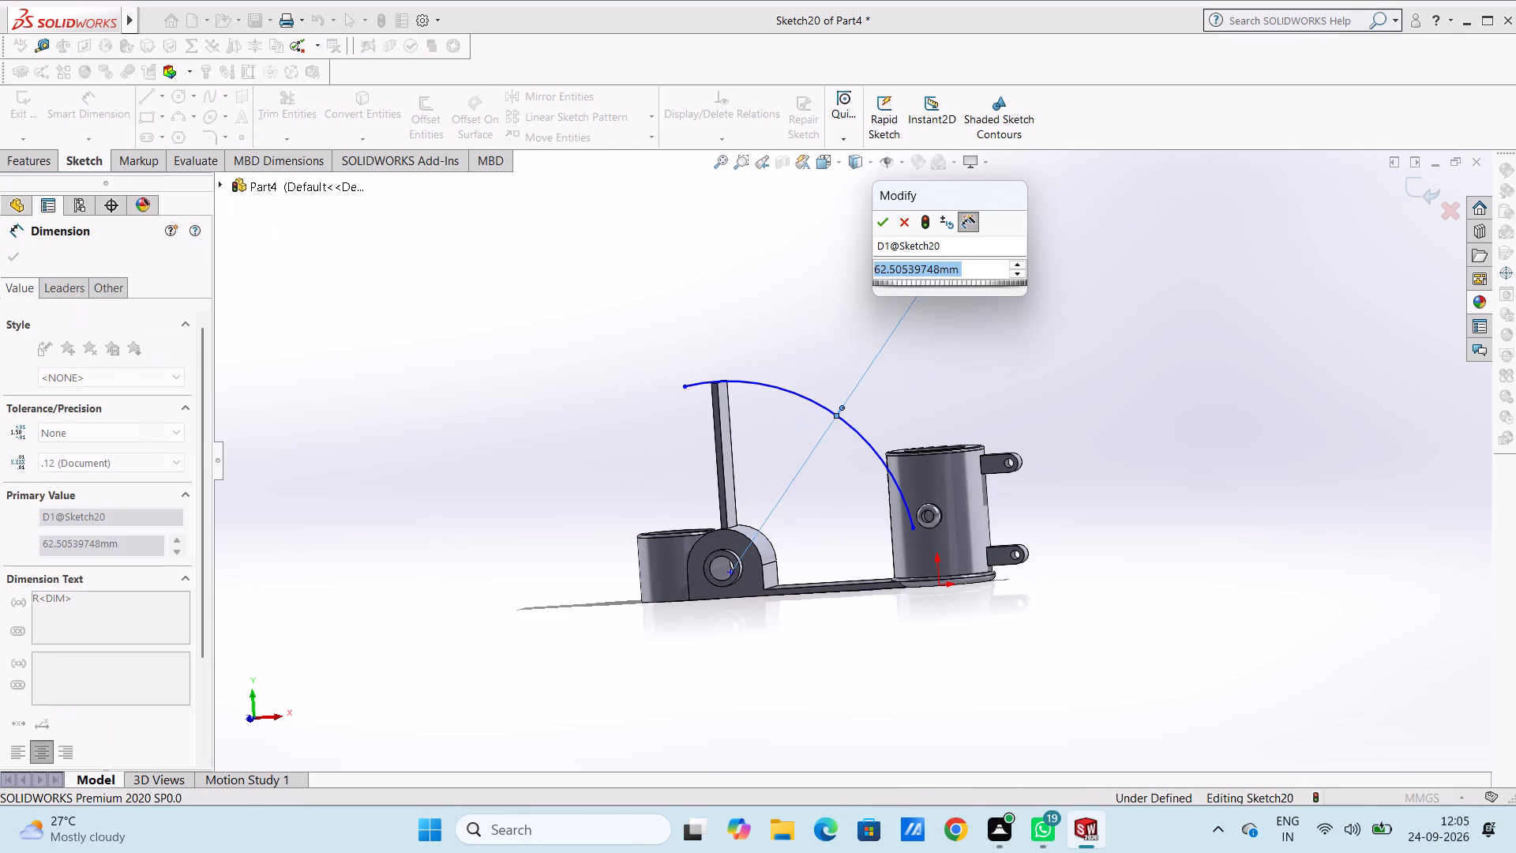
pyautogui.write('62')
pyautogui.press('Return')
pyautogui.click(861, 279)
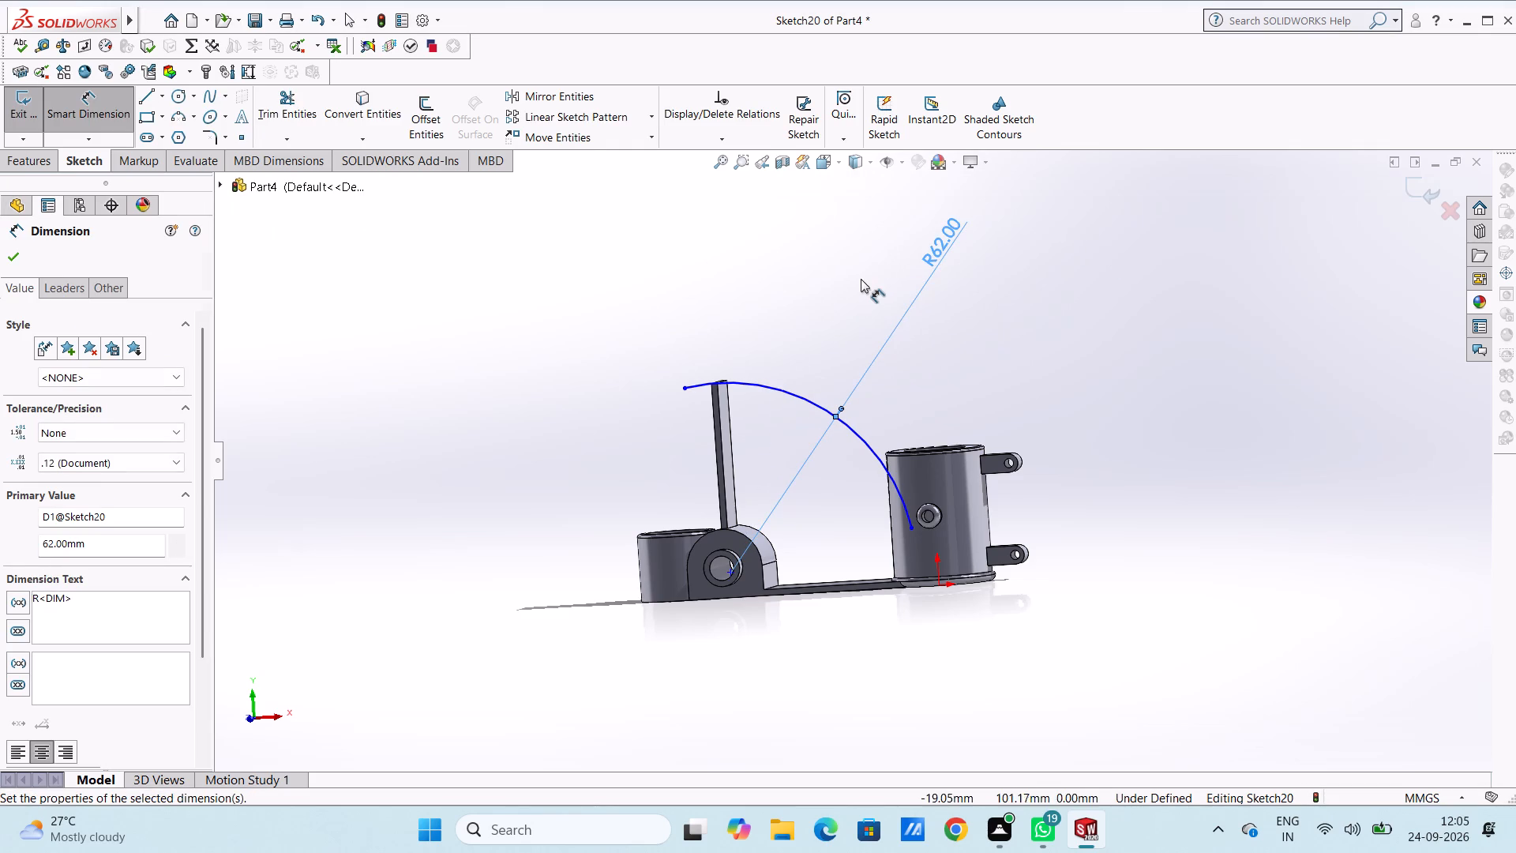
pyautogui.moveTo(761, 325); pyautogui.dragTo(770, 291, button='middle')
pyautogui.scroll(1, 770, 291)
pyautogui.press('Escape')
pyautogui.press('Escape')
# Offset the arc 2 mm outward in the front view, with chain selection off and the direction reversed.
pyautogui.scroll(-3, 874, 447)
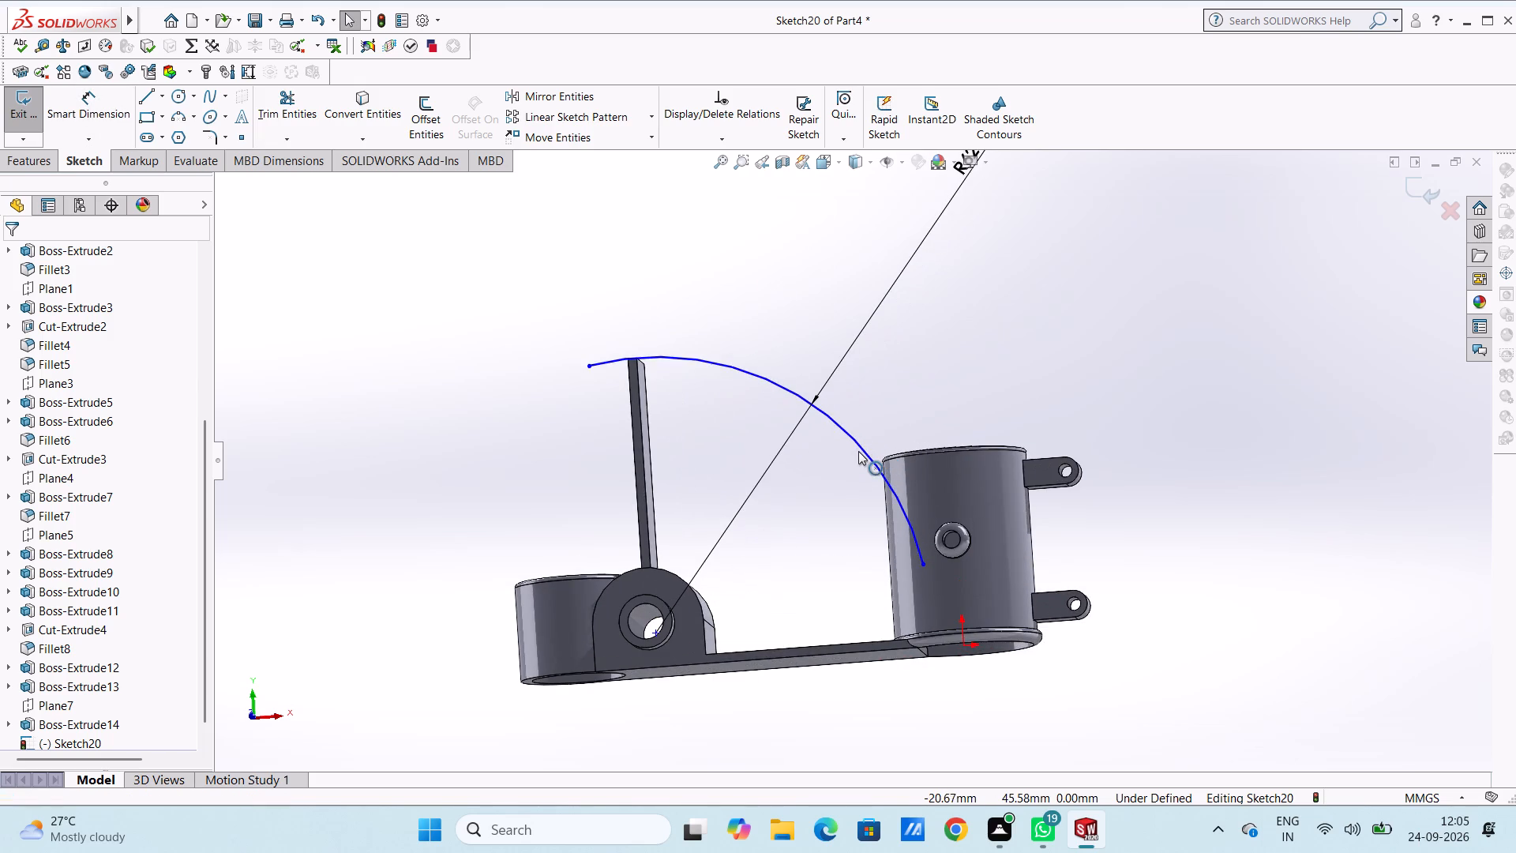
pyautogui.hotkey('ctrl', '1')
pyautogui.scroll(-1, 830, 474)
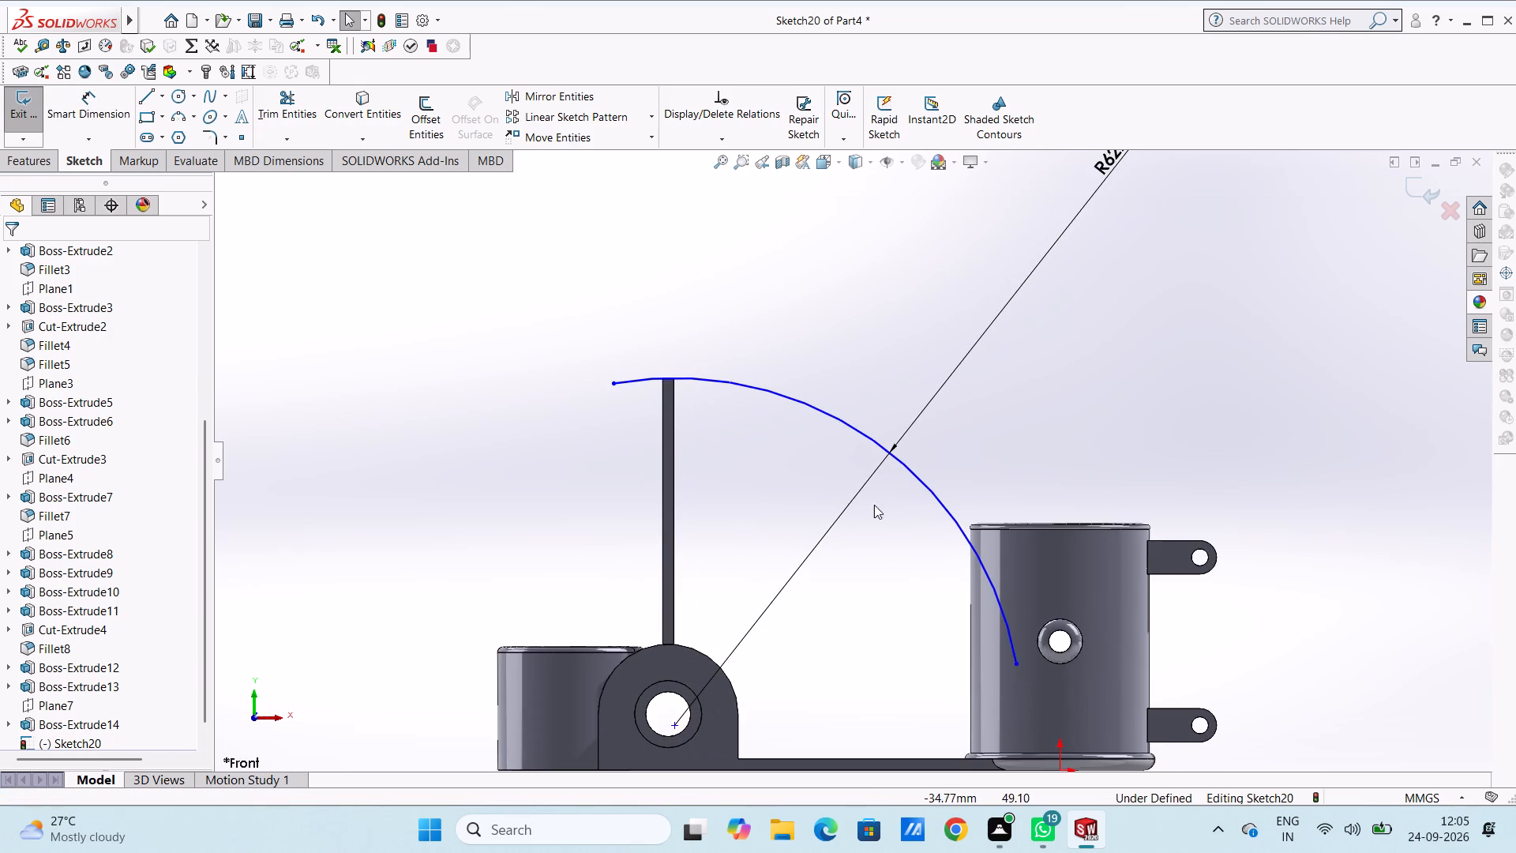
pyautogui.click(421, 102)
pyautogui.click(799, 398)
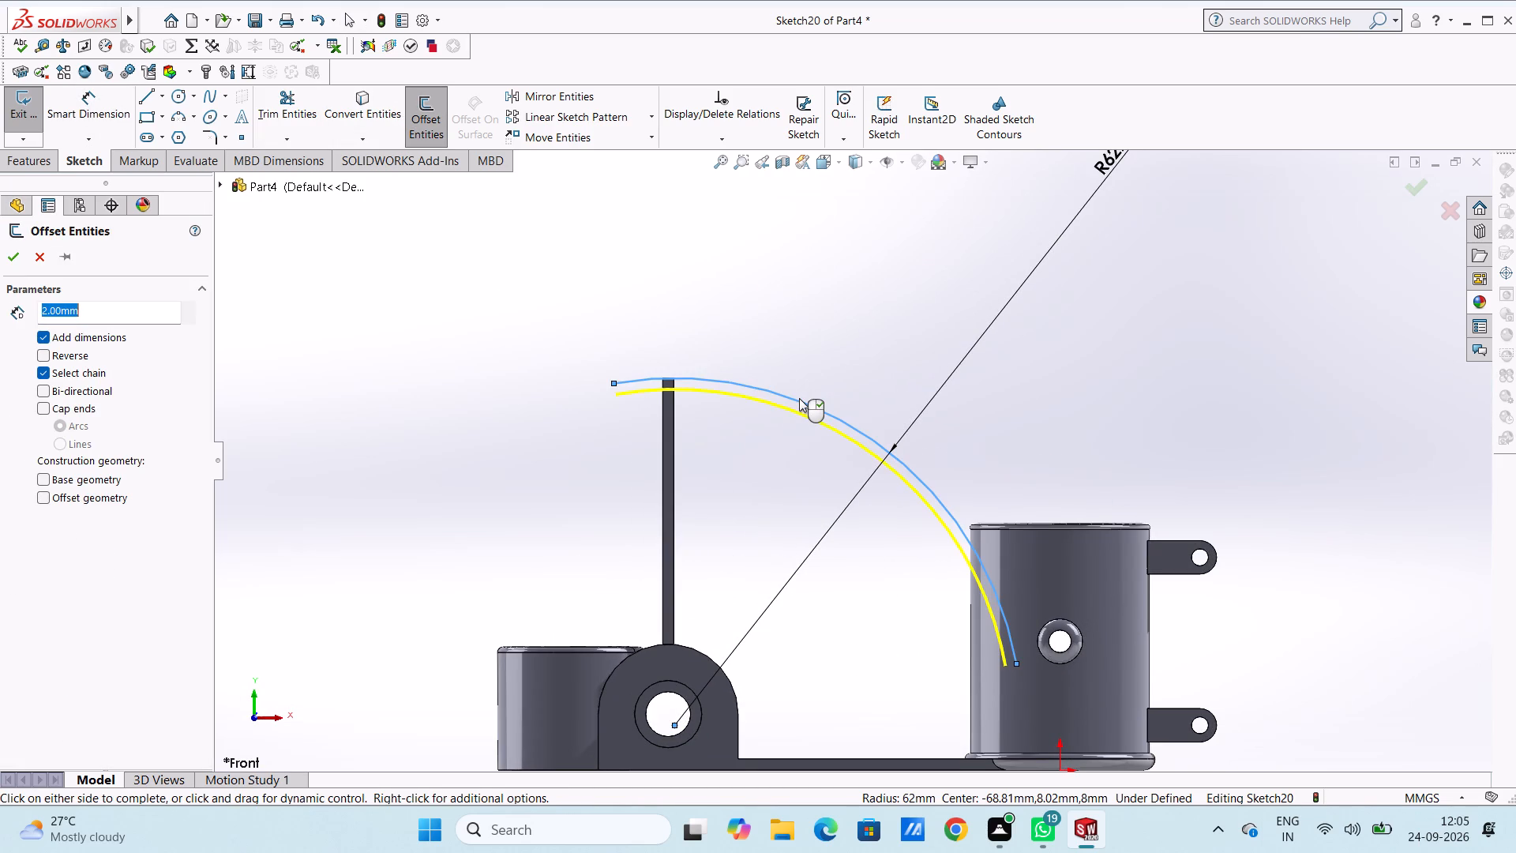
pyautogui.click(39, 373)
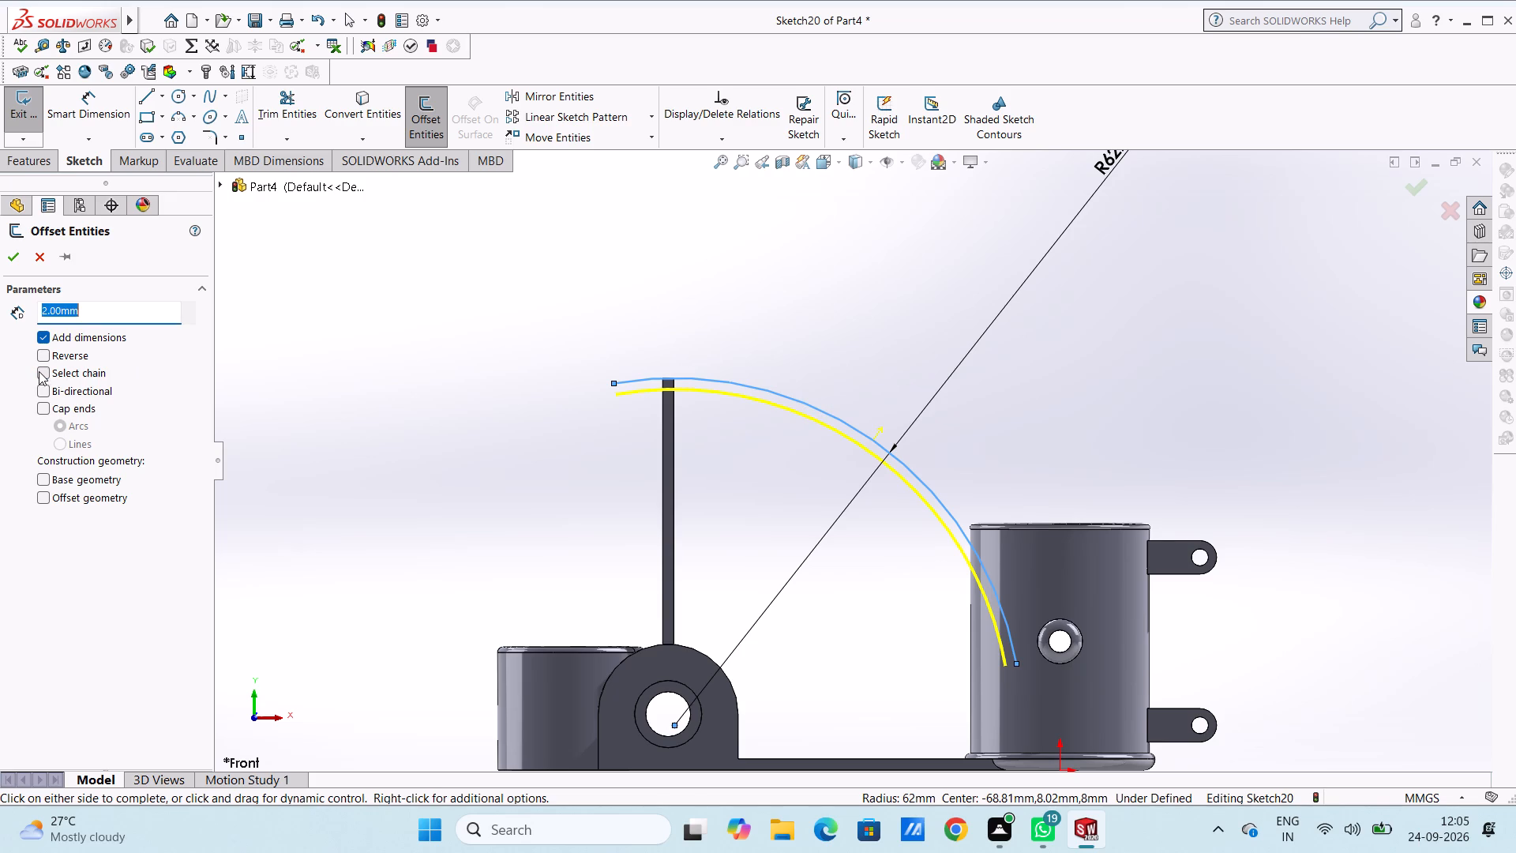
pyautogui.click(44, 354)
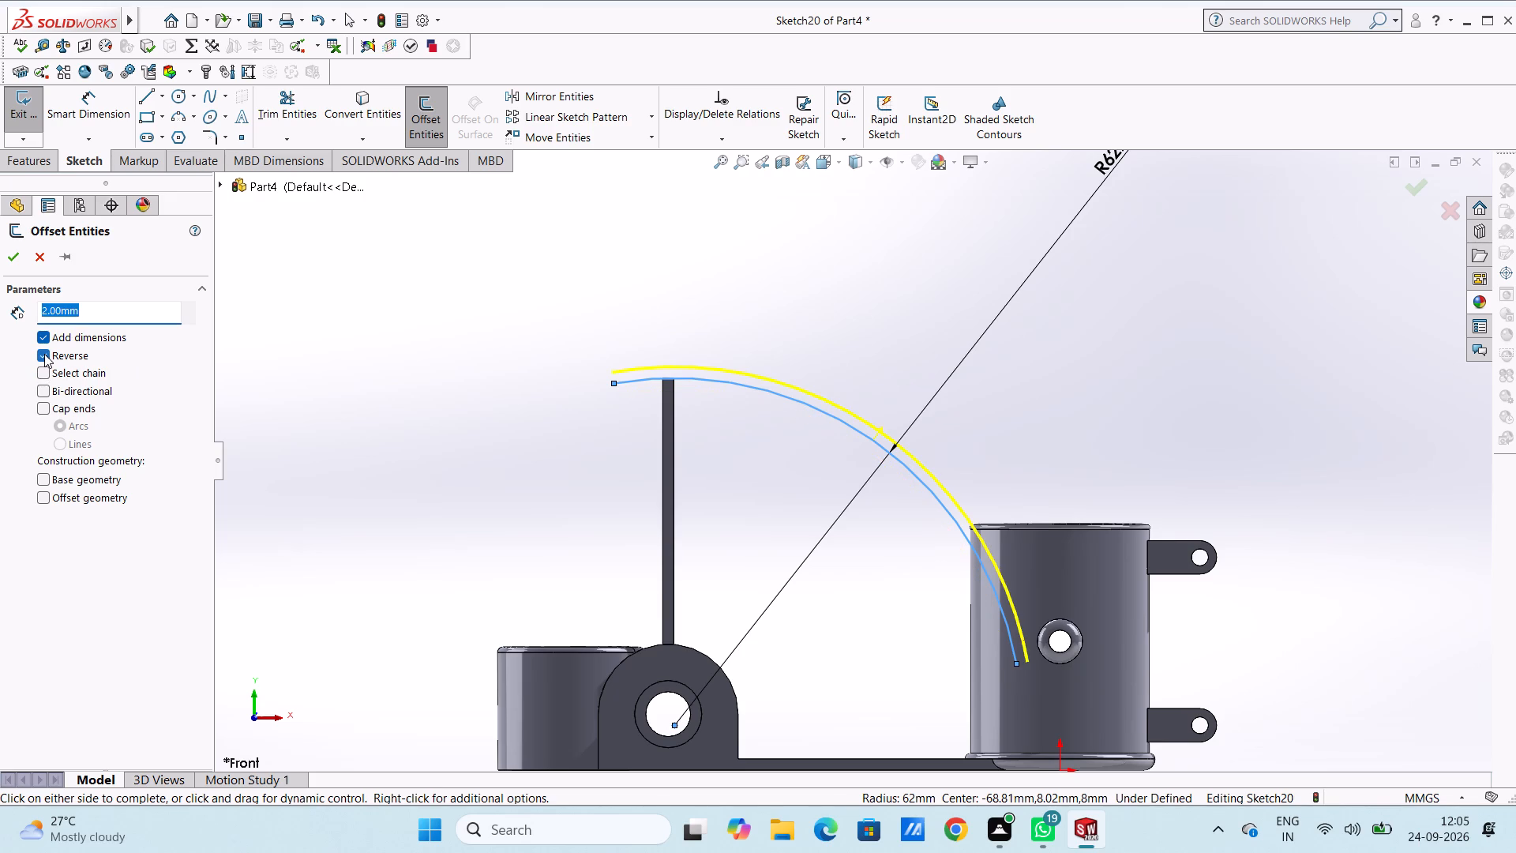
pyautogui.click(14, 249)
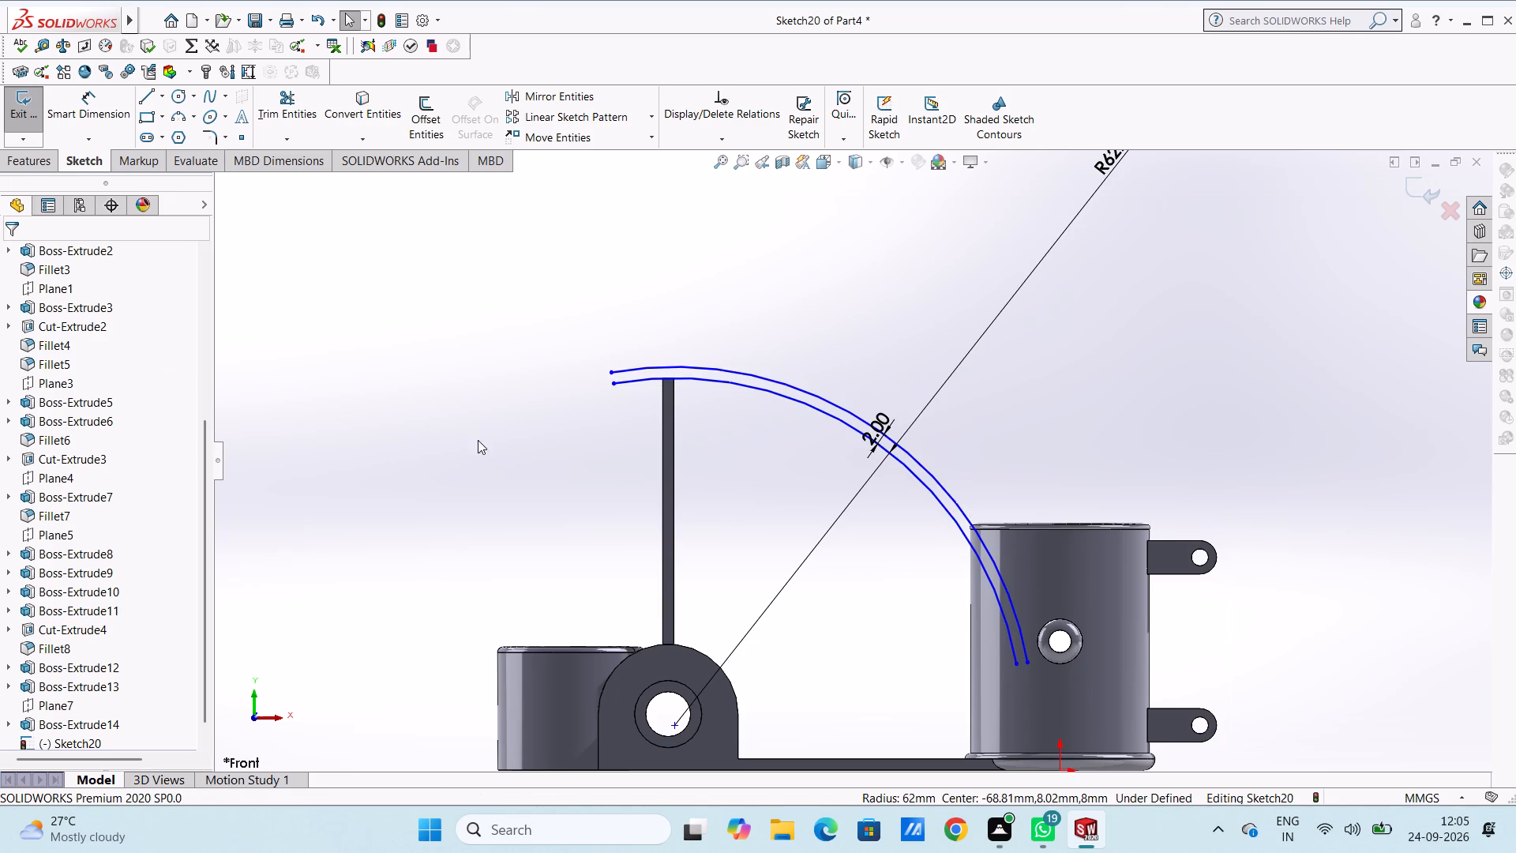
# Draw a short vertical line from the outer arc's free end down to just past the inner arc's free end.
pyautogui.click(140, 102)
pyautogui.scroll(-2, 624, 397)
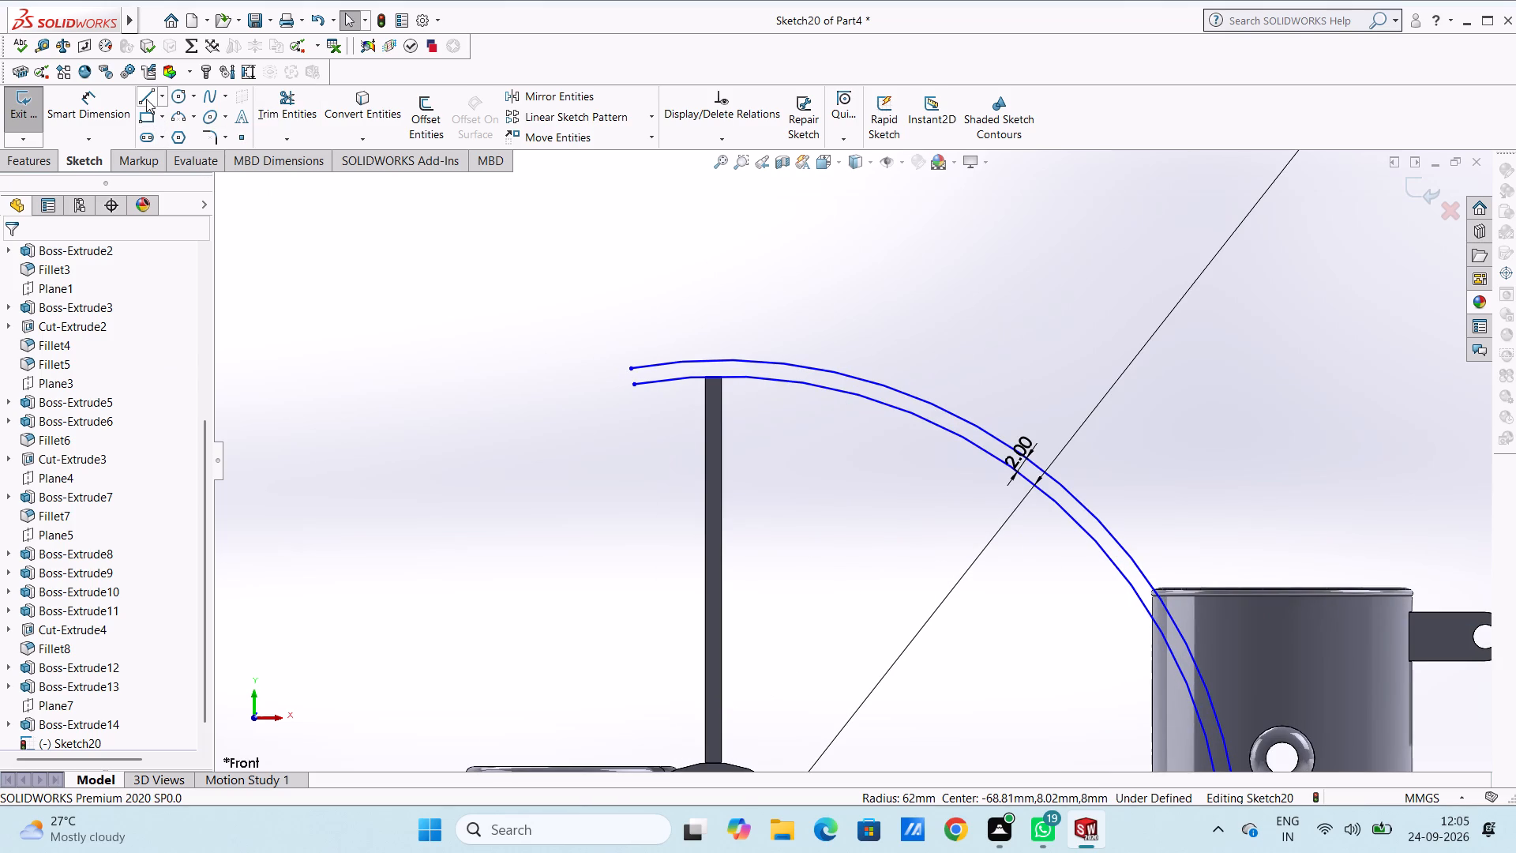
pyautogui.click(144, 99)
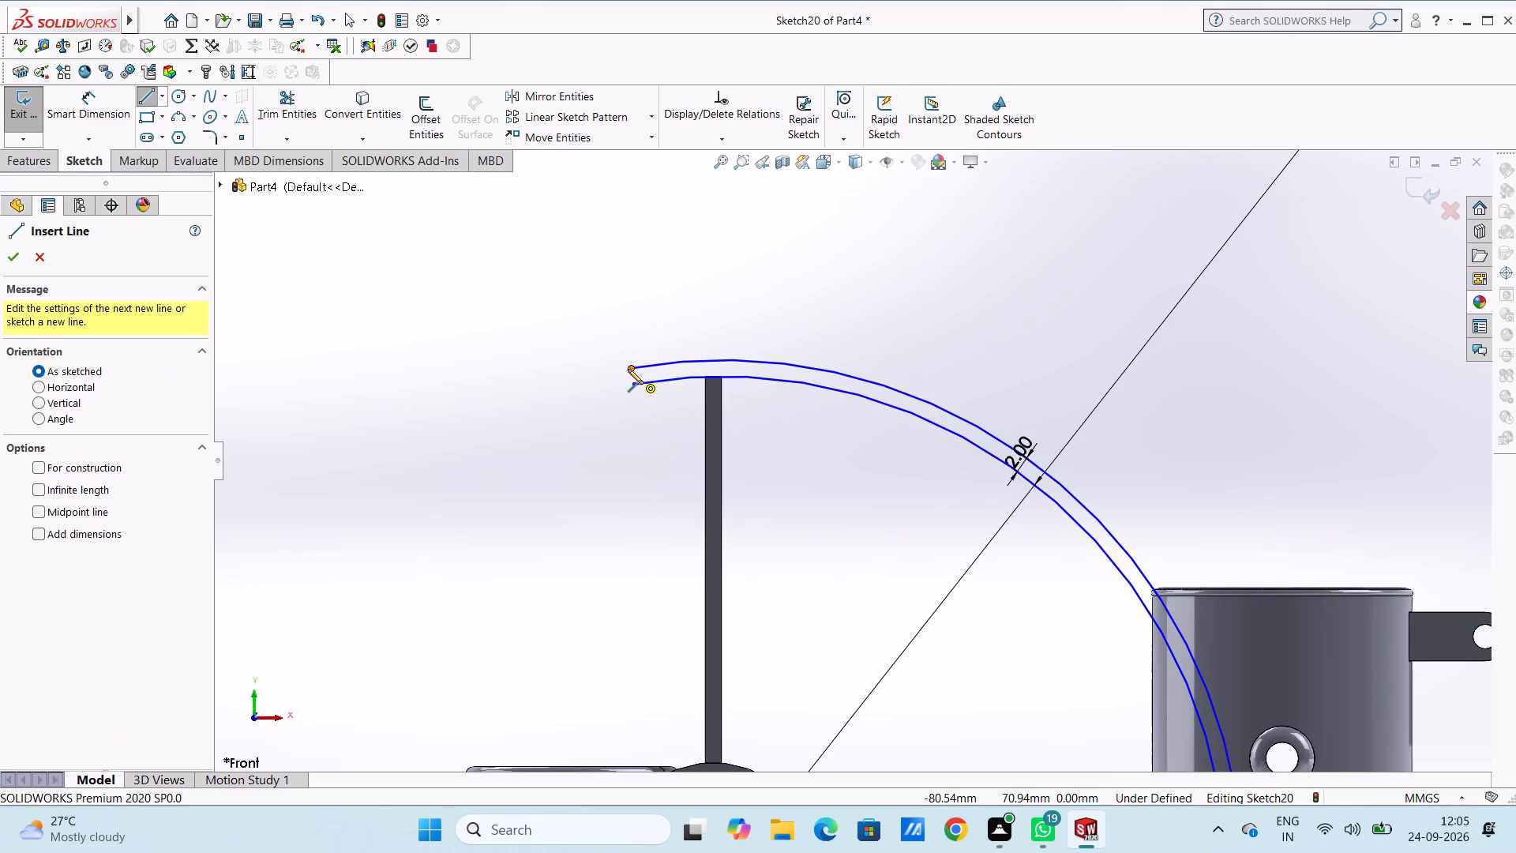
pyautogui.click(628, 369)
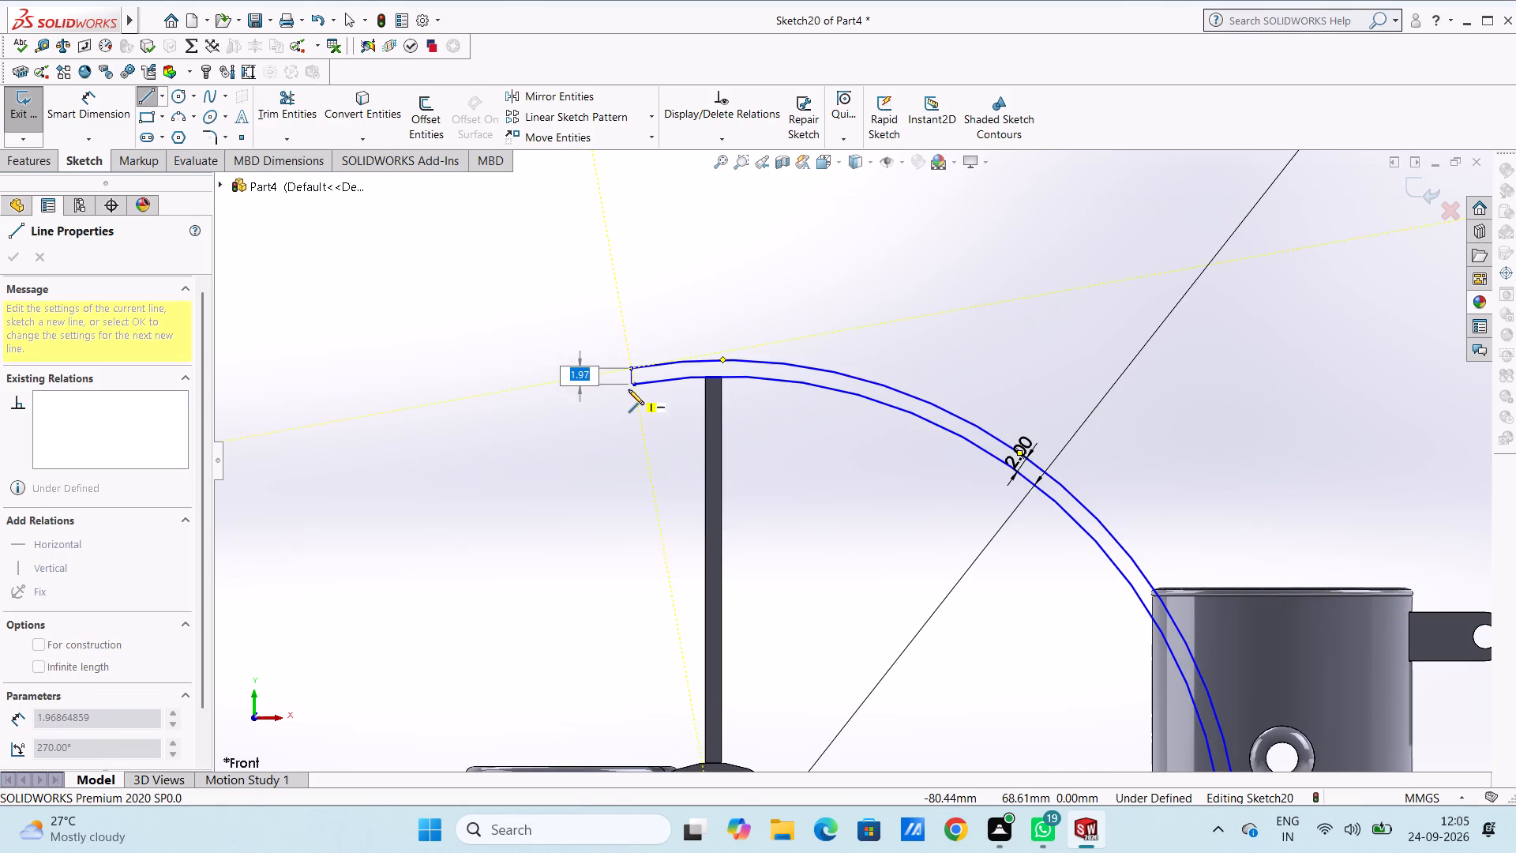
pyautogui.click(629, 389)
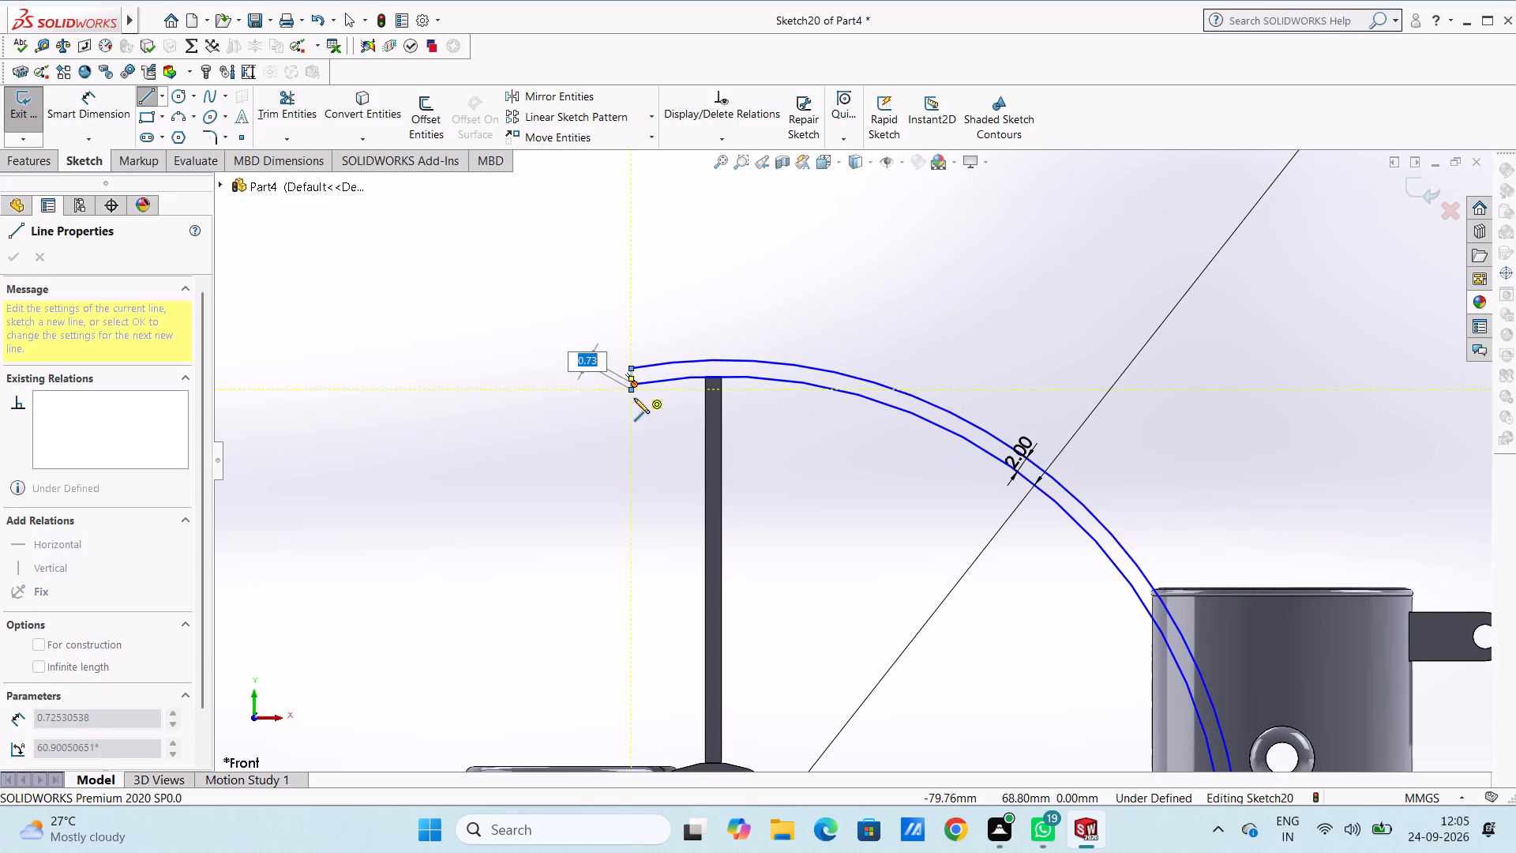
pyautogui.press('Escape')
pyautogui.press('Escape')
pyautogui.press('Escape')
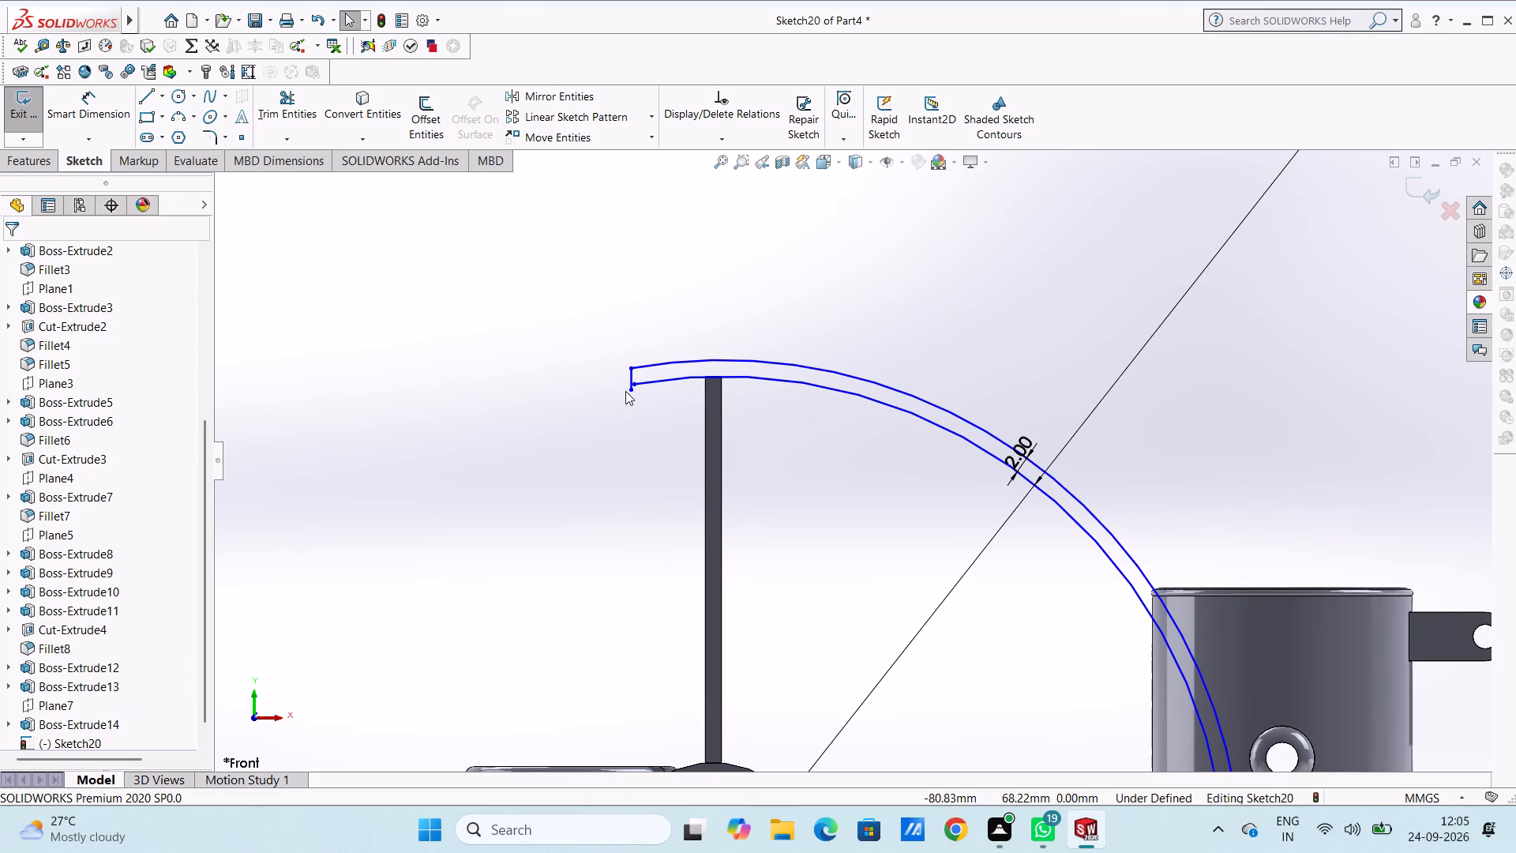
# Trim away the short vertical line at the arcs' free ends beyond the upright plate.
pyautogui.scroll(-10, 682, 382)
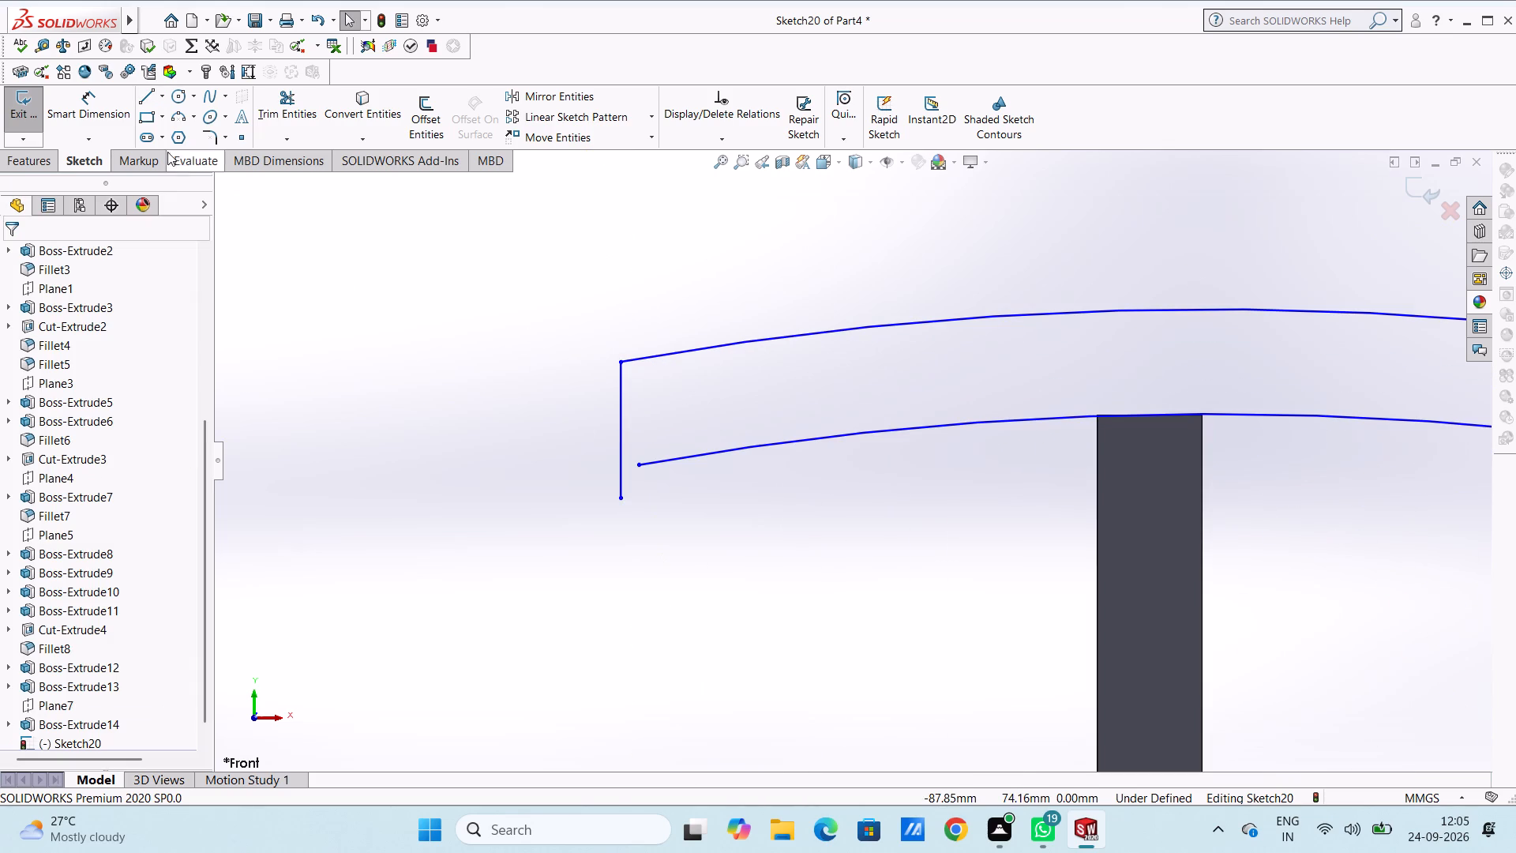
pyautogui.click(282, 103)
pyautogui.click(621, 389)
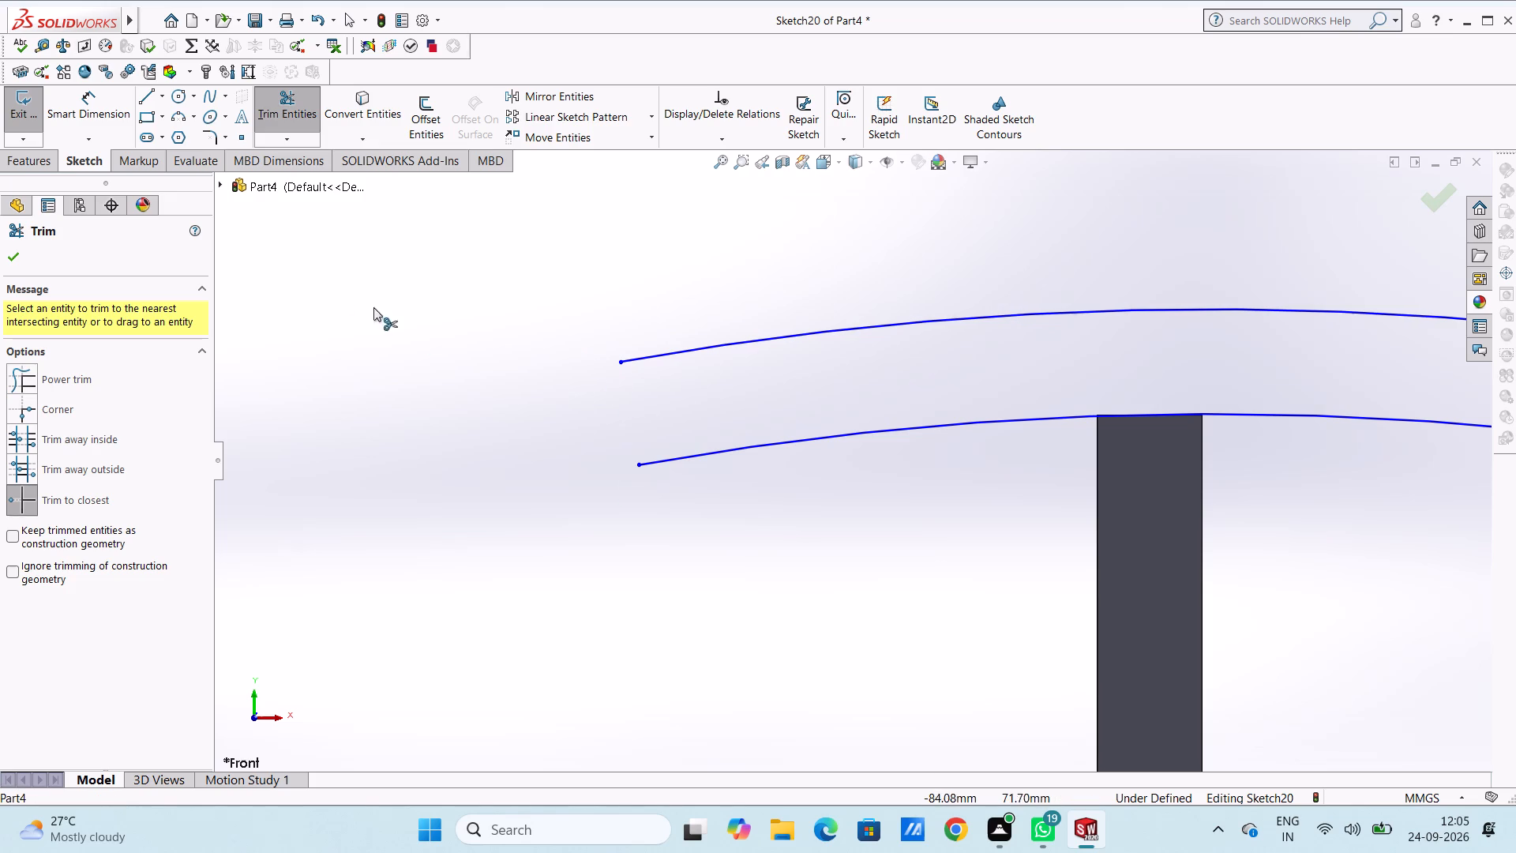
# Draw a 2 mm line joining the inner and outer arcs' endpoints beyond the upright plate.
pyautogui.click(144, 91)
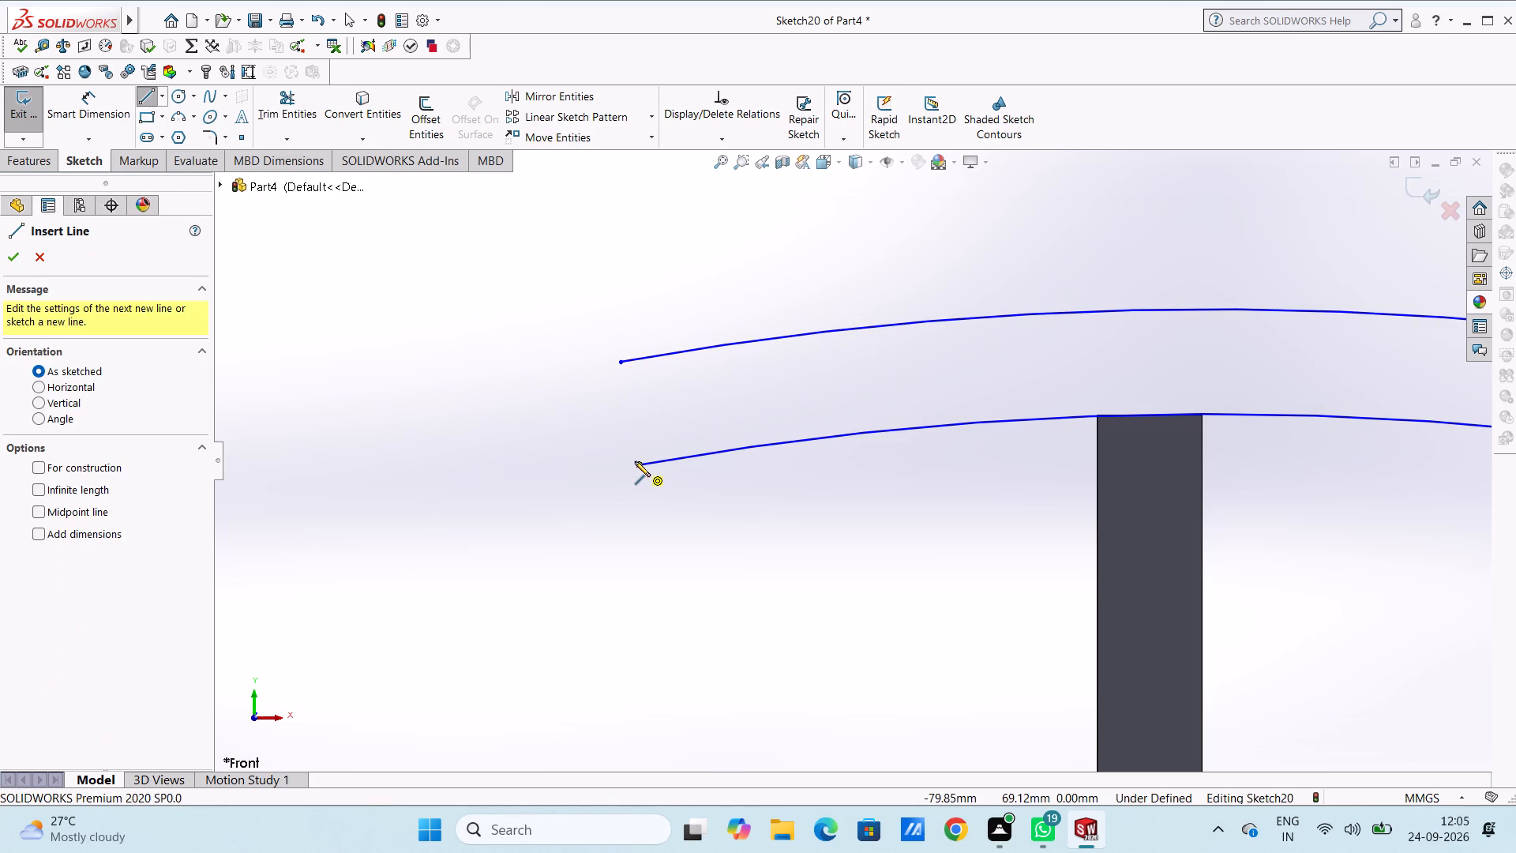
pyautogui.click(638, 461)
pyautogui.click(619, 362)
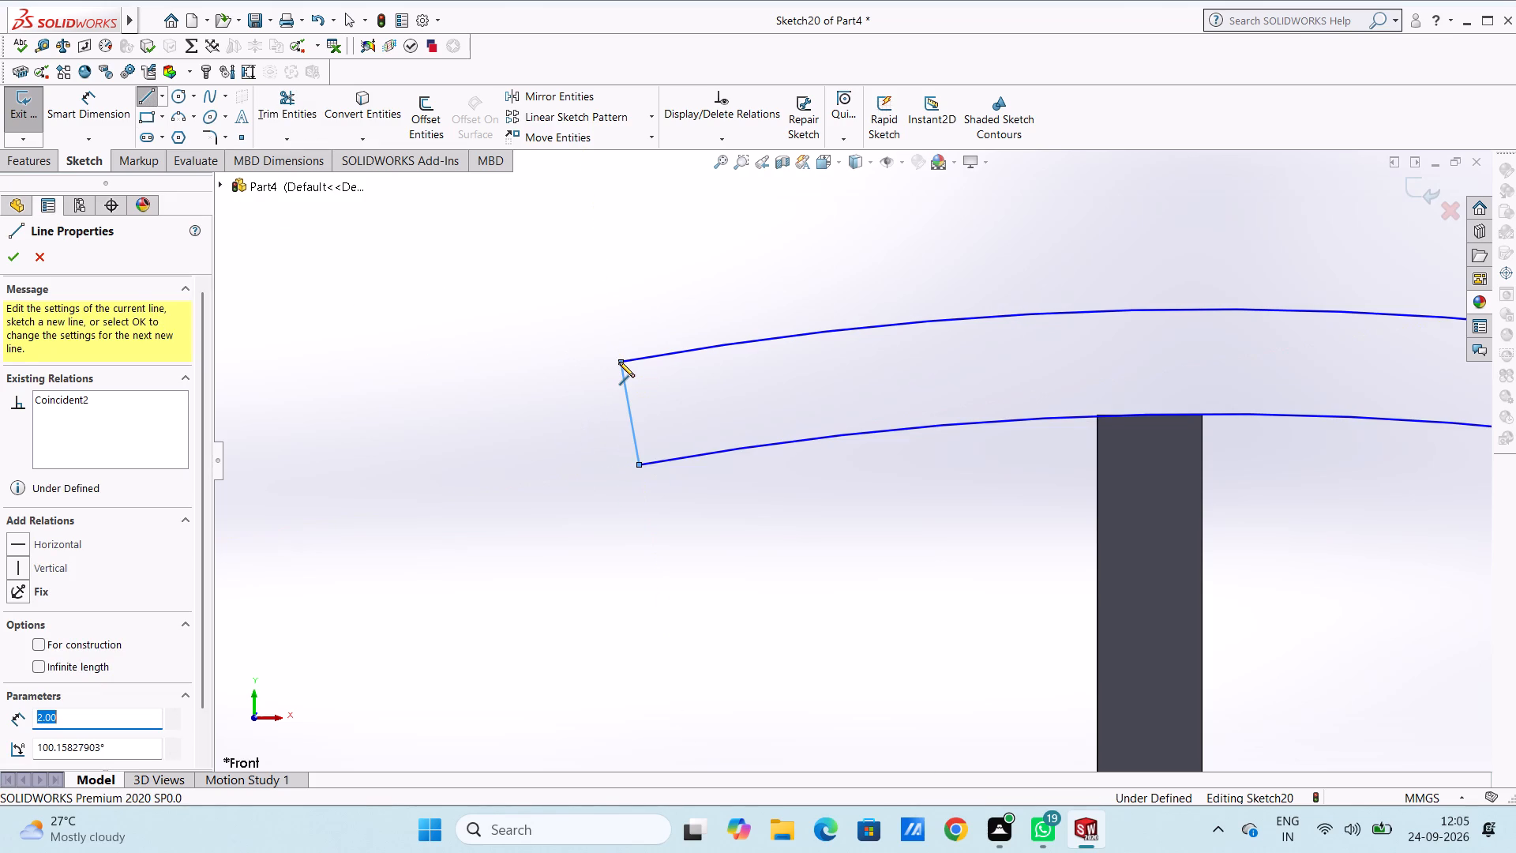
pyautogui.scroll(1, 619, 362)
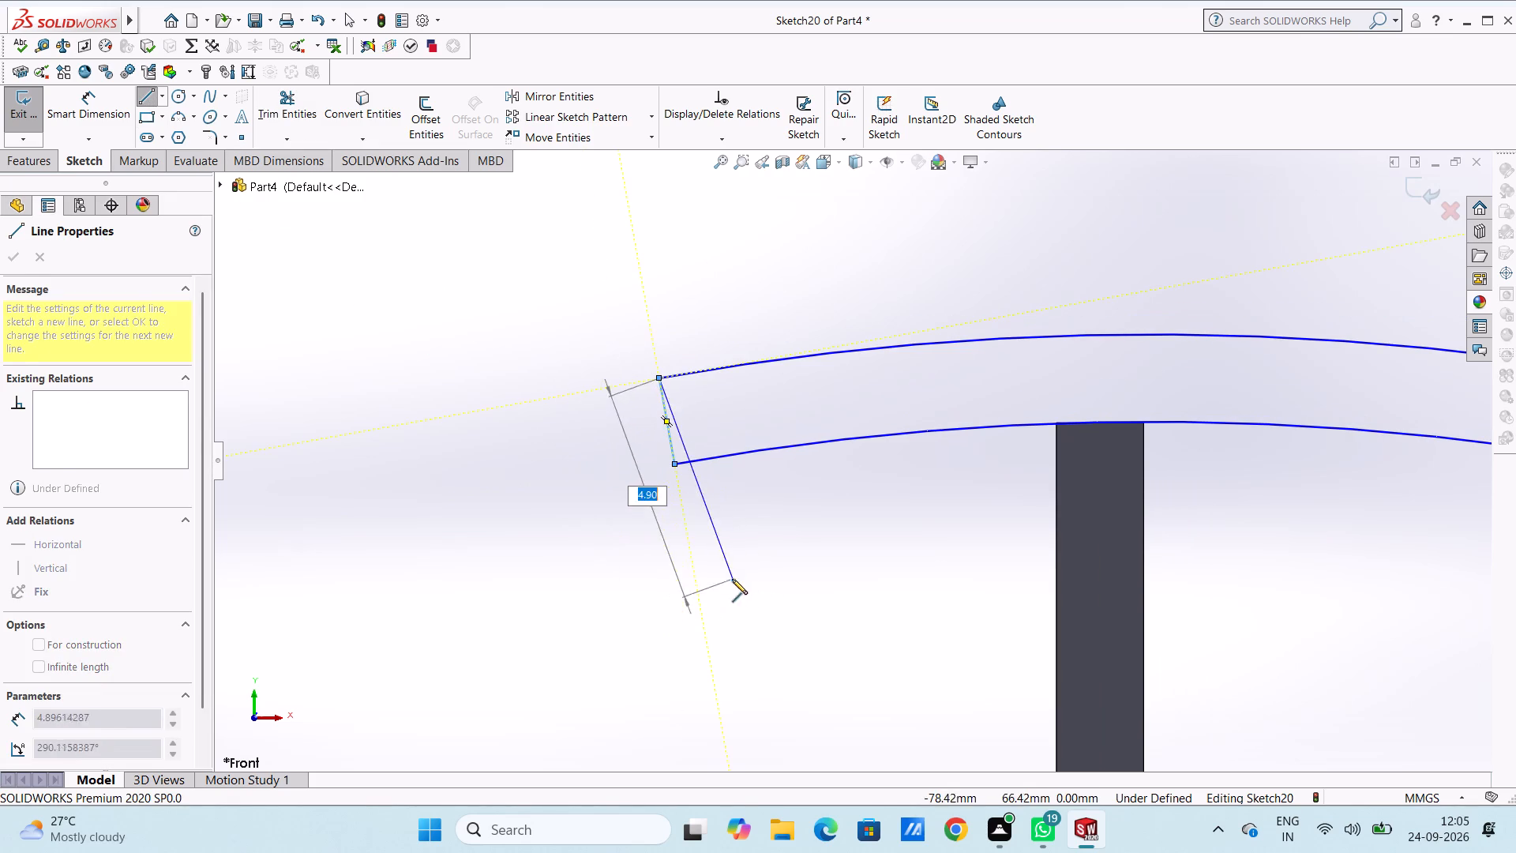
pyautogui.press('Escape')
# Close the profile with a 2 mm line joining the two arcs' endpoints inside the large cylinder.
pyautogui.scroll(16, 769, 588)
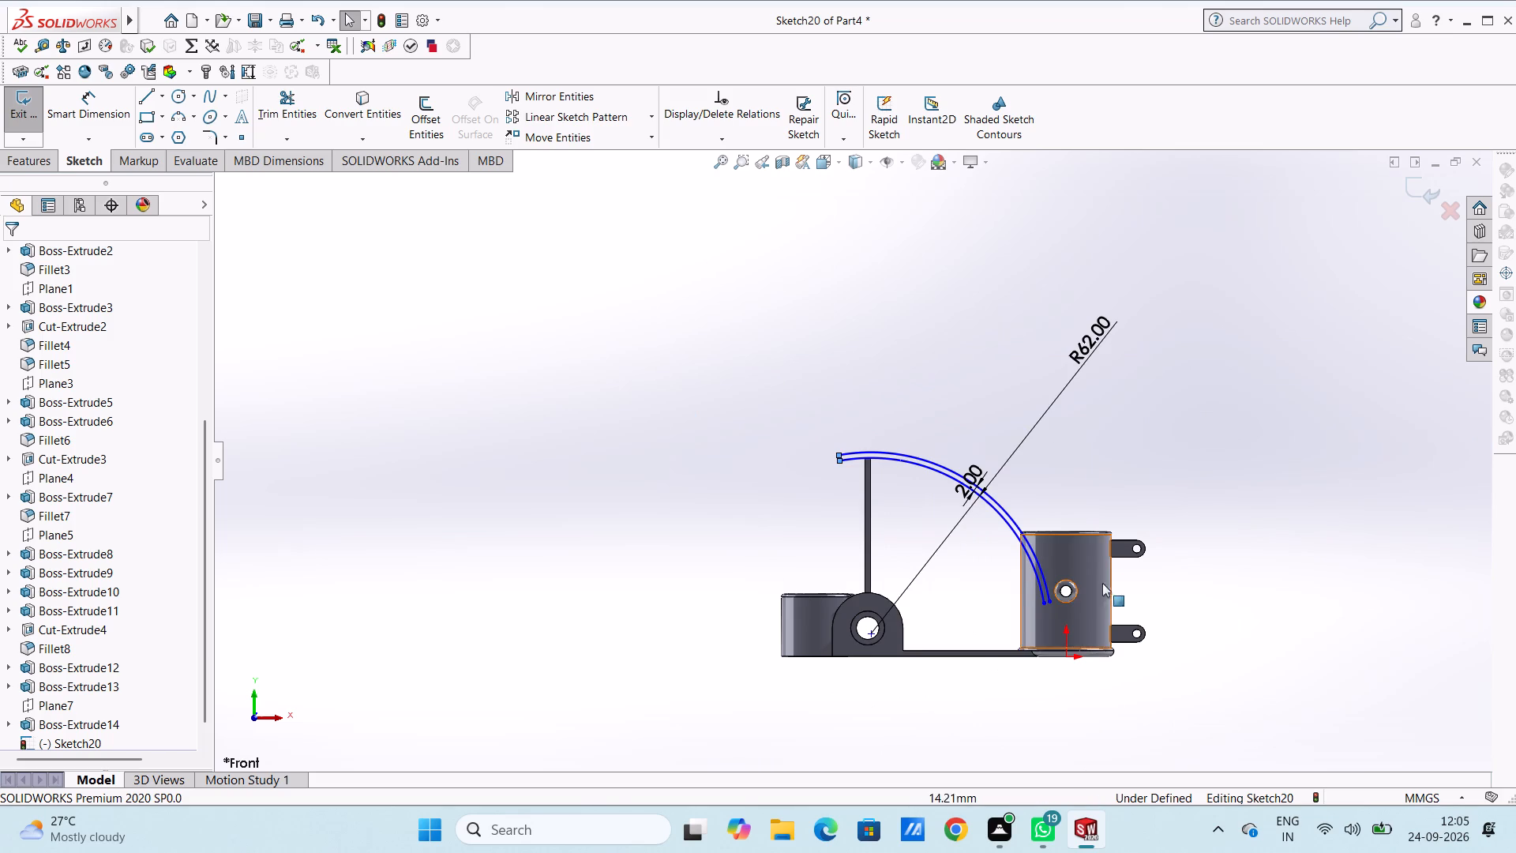
pyautogui.scroll(-6, 1089, 581)
pyautogui.scroll(-3, 882, 548)
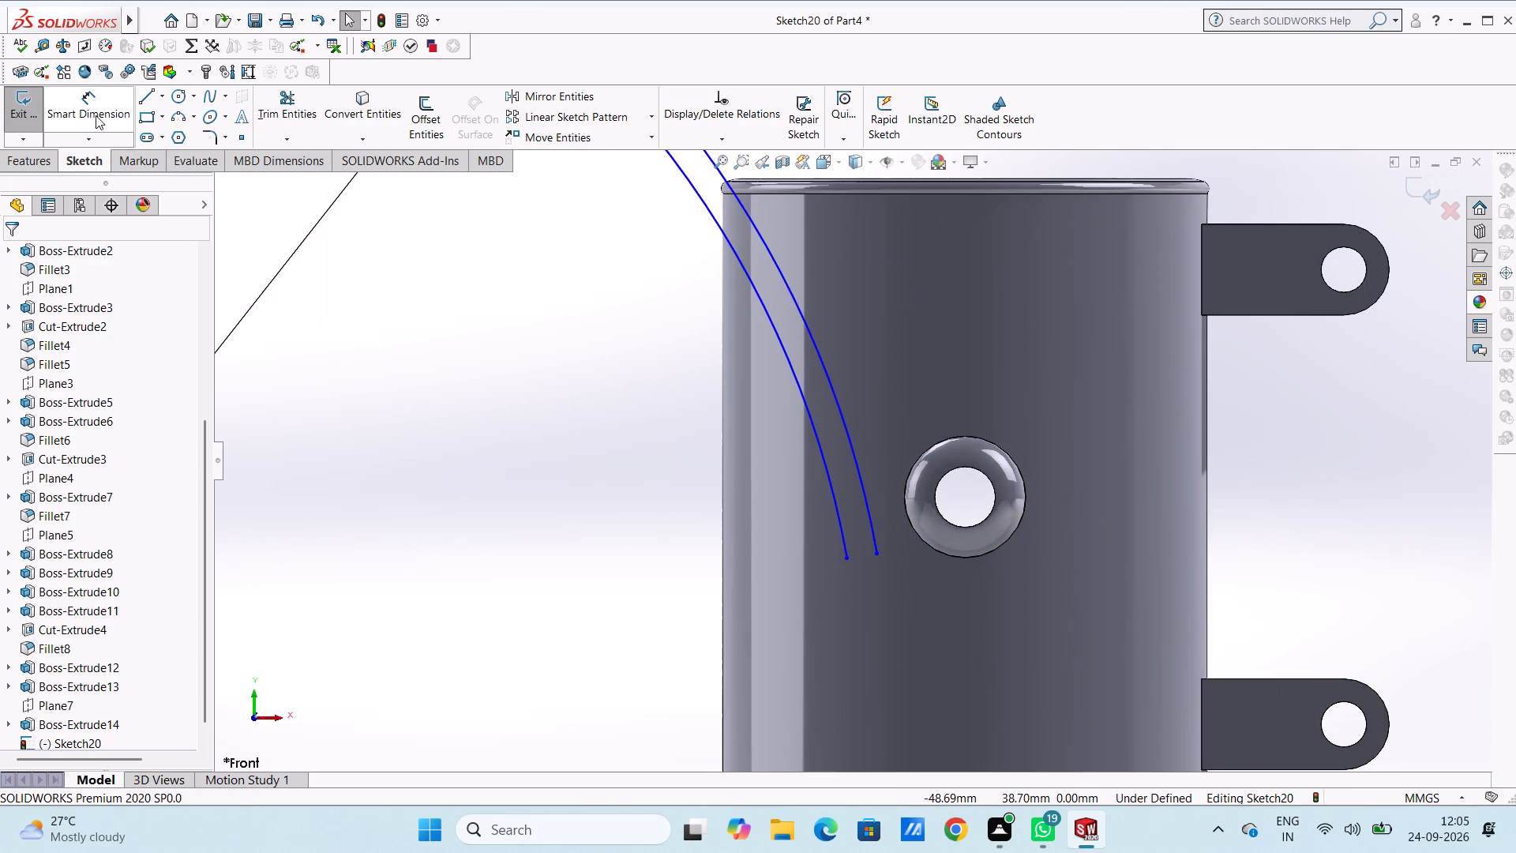
pyautogui.click(144, 97)
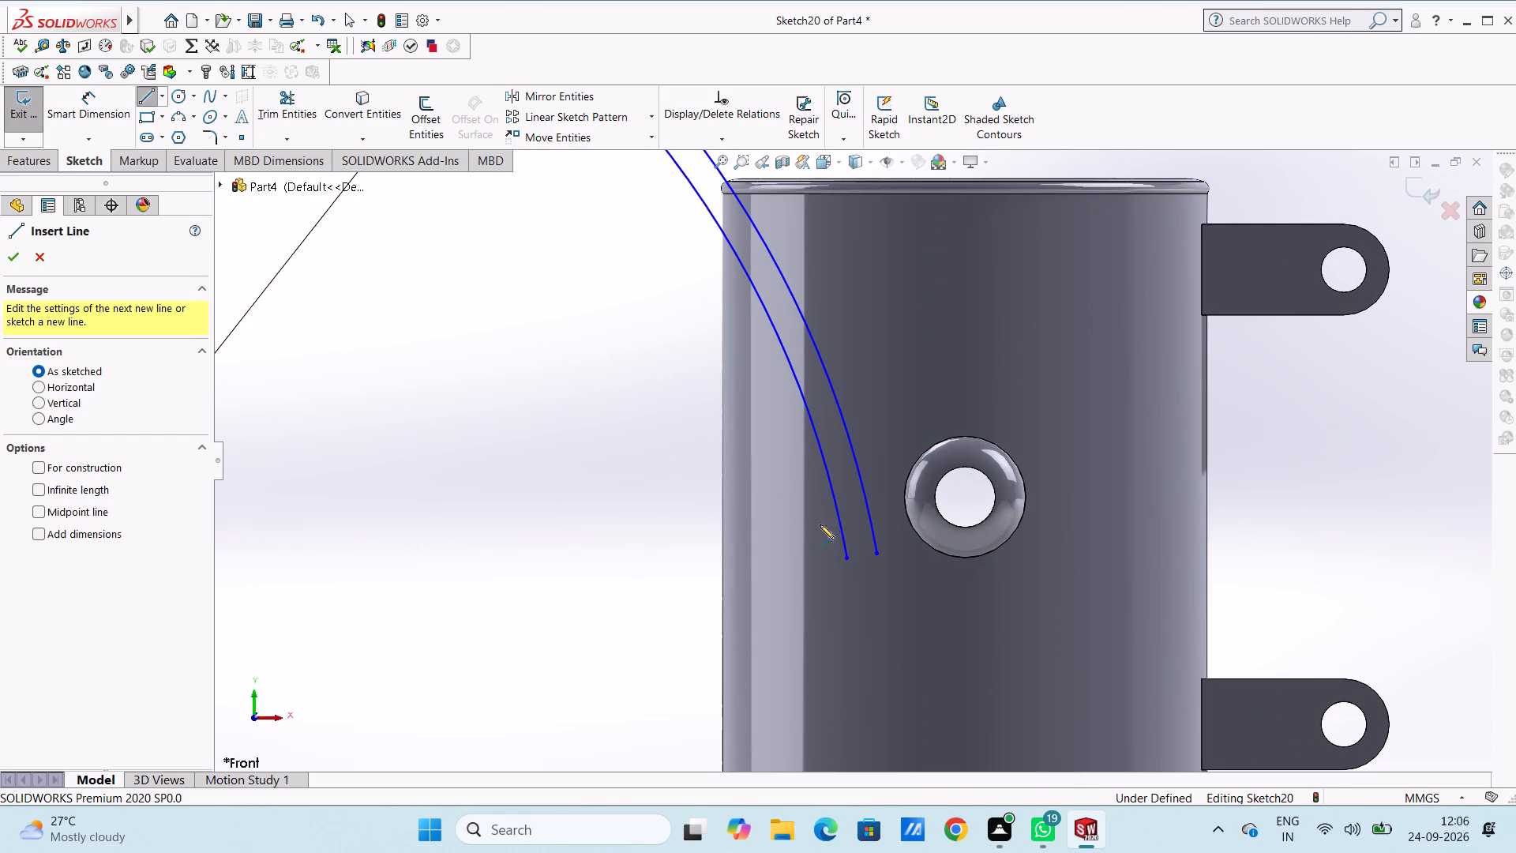
pyautogui.click(849, 562)
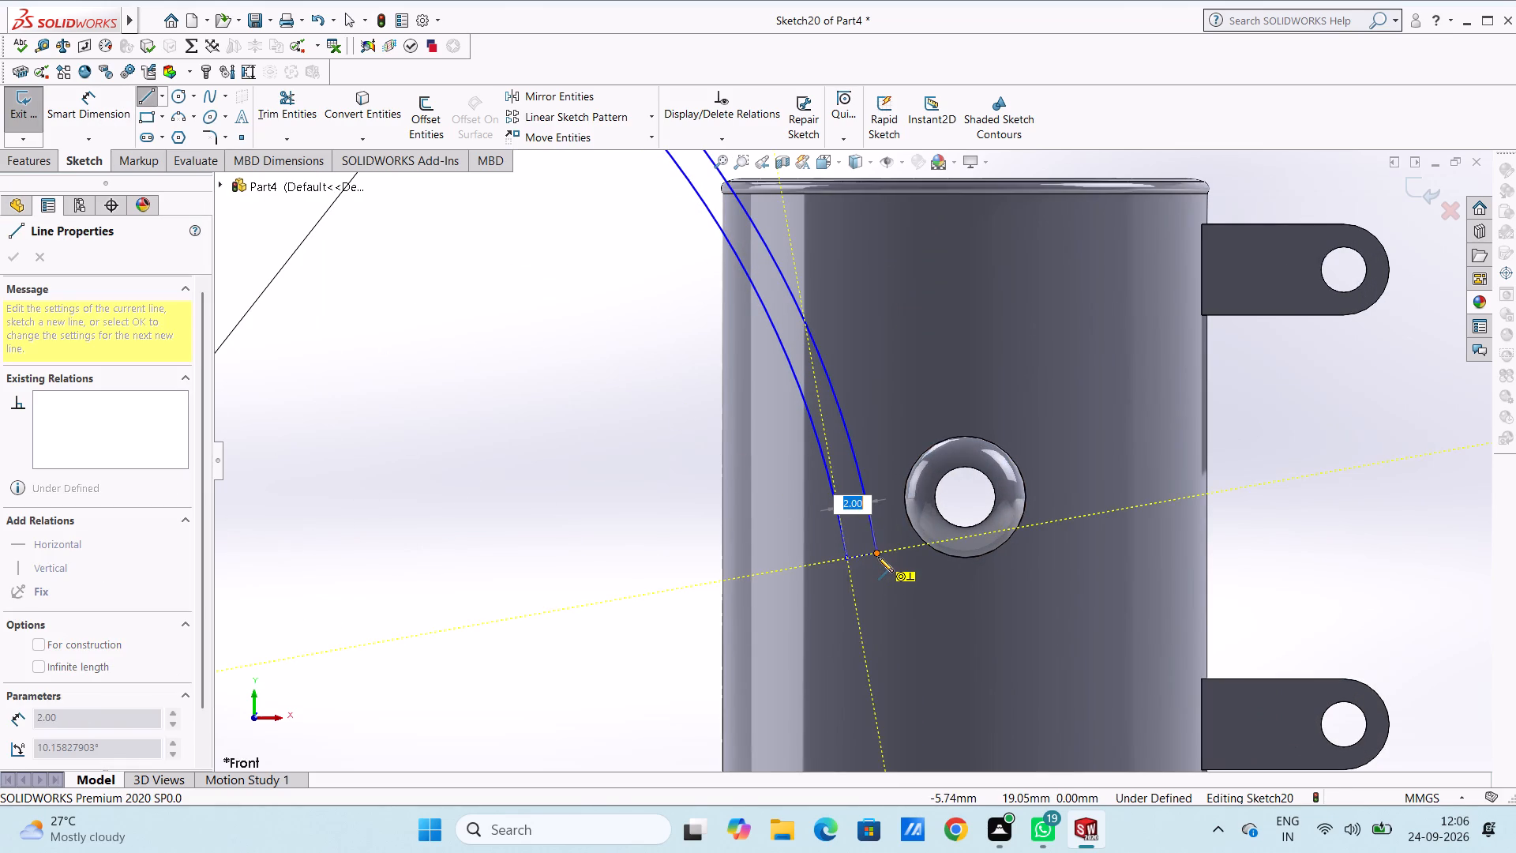
pyautogui.click(878, 556)
pyautogui.press('Escape')
pyautogui.press('Escape')
pyautogui.scroll(3, 878, 556)
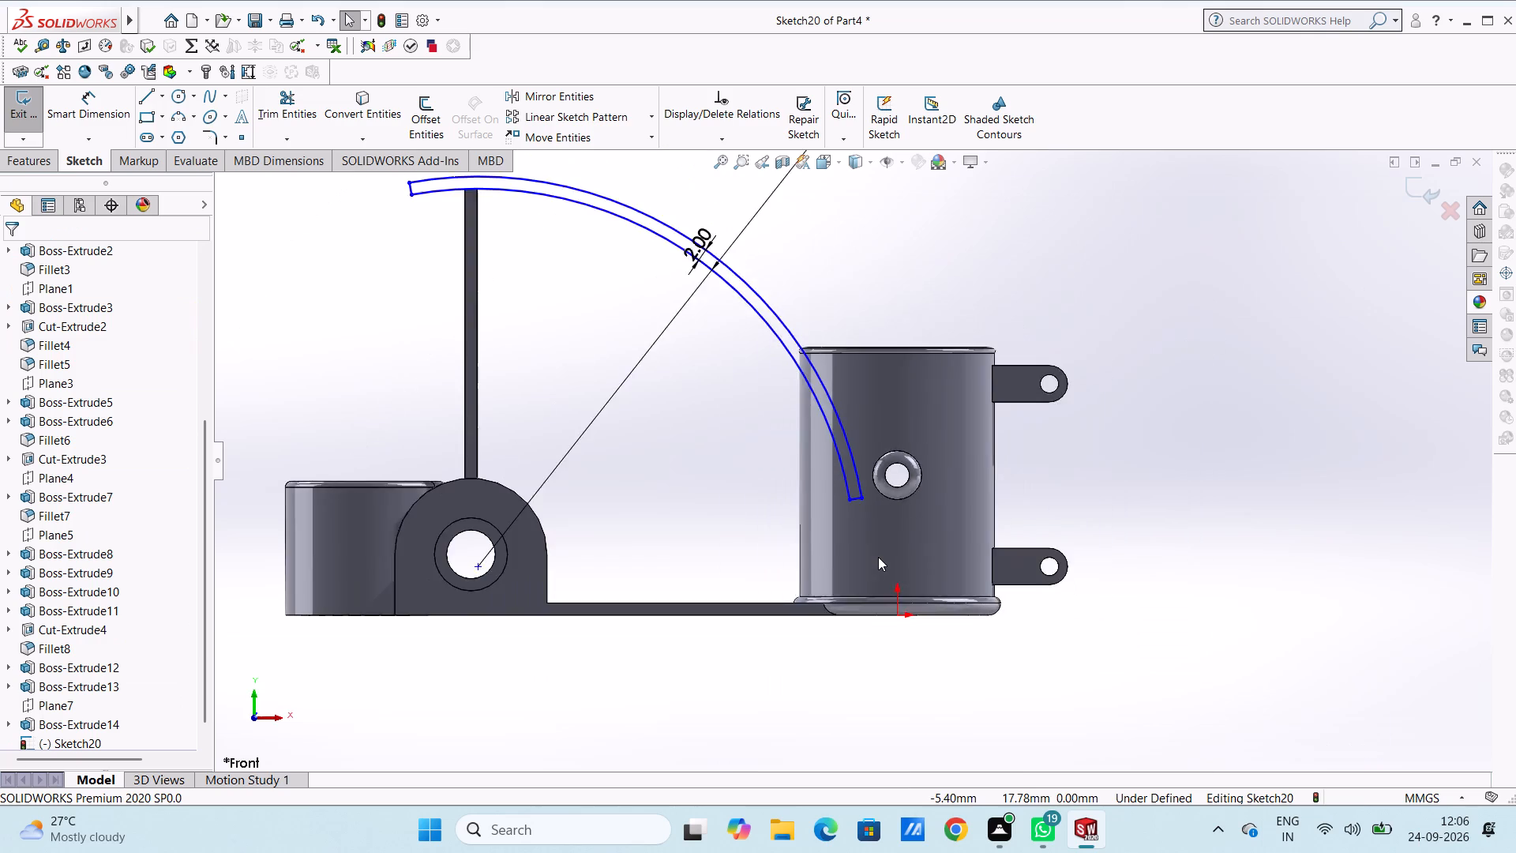
pyautogui.scroll(6, 878, 557)
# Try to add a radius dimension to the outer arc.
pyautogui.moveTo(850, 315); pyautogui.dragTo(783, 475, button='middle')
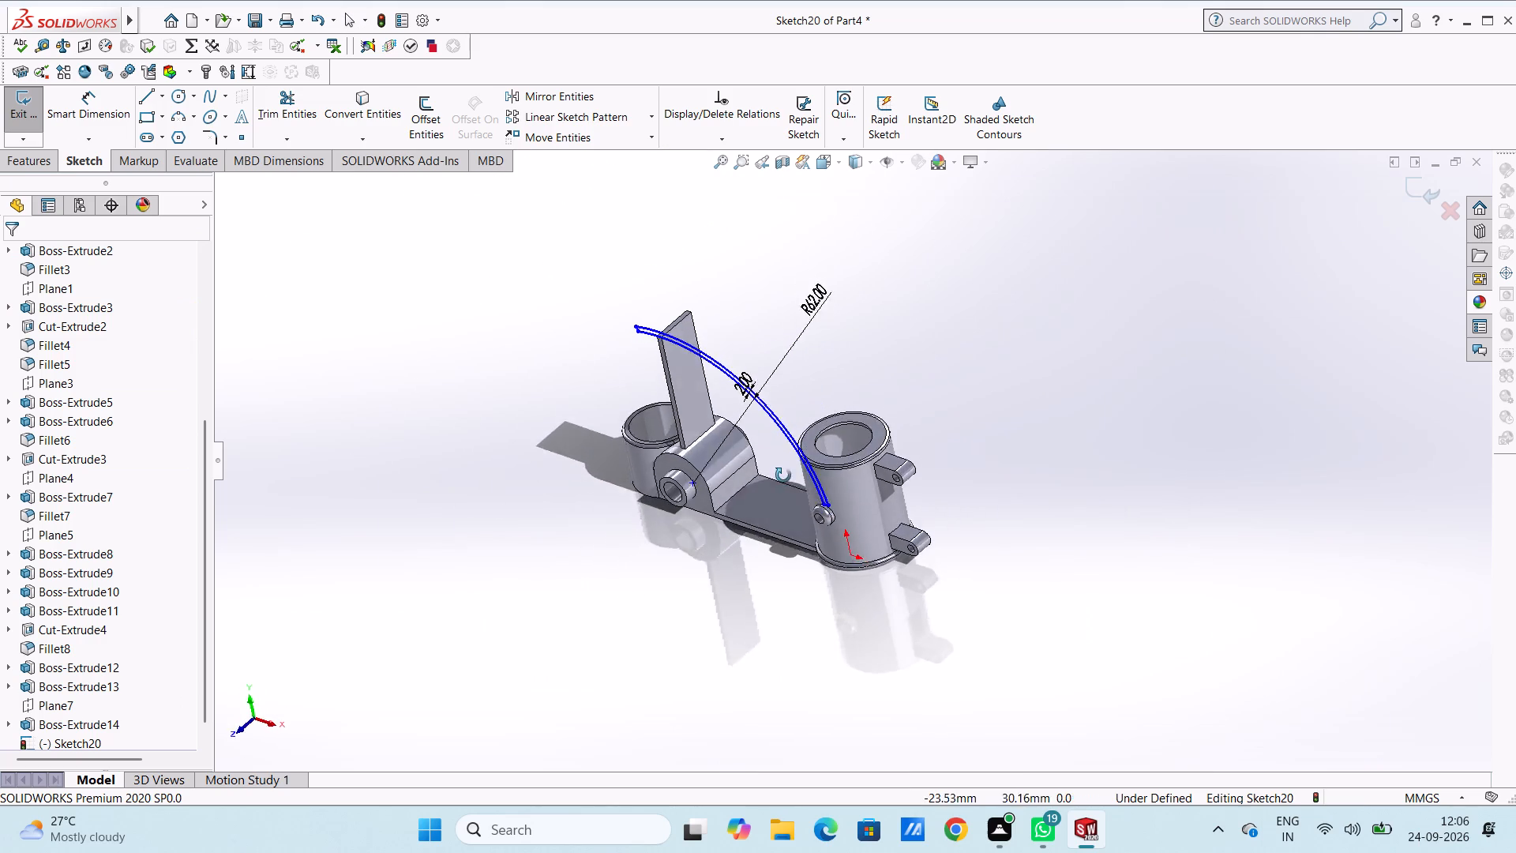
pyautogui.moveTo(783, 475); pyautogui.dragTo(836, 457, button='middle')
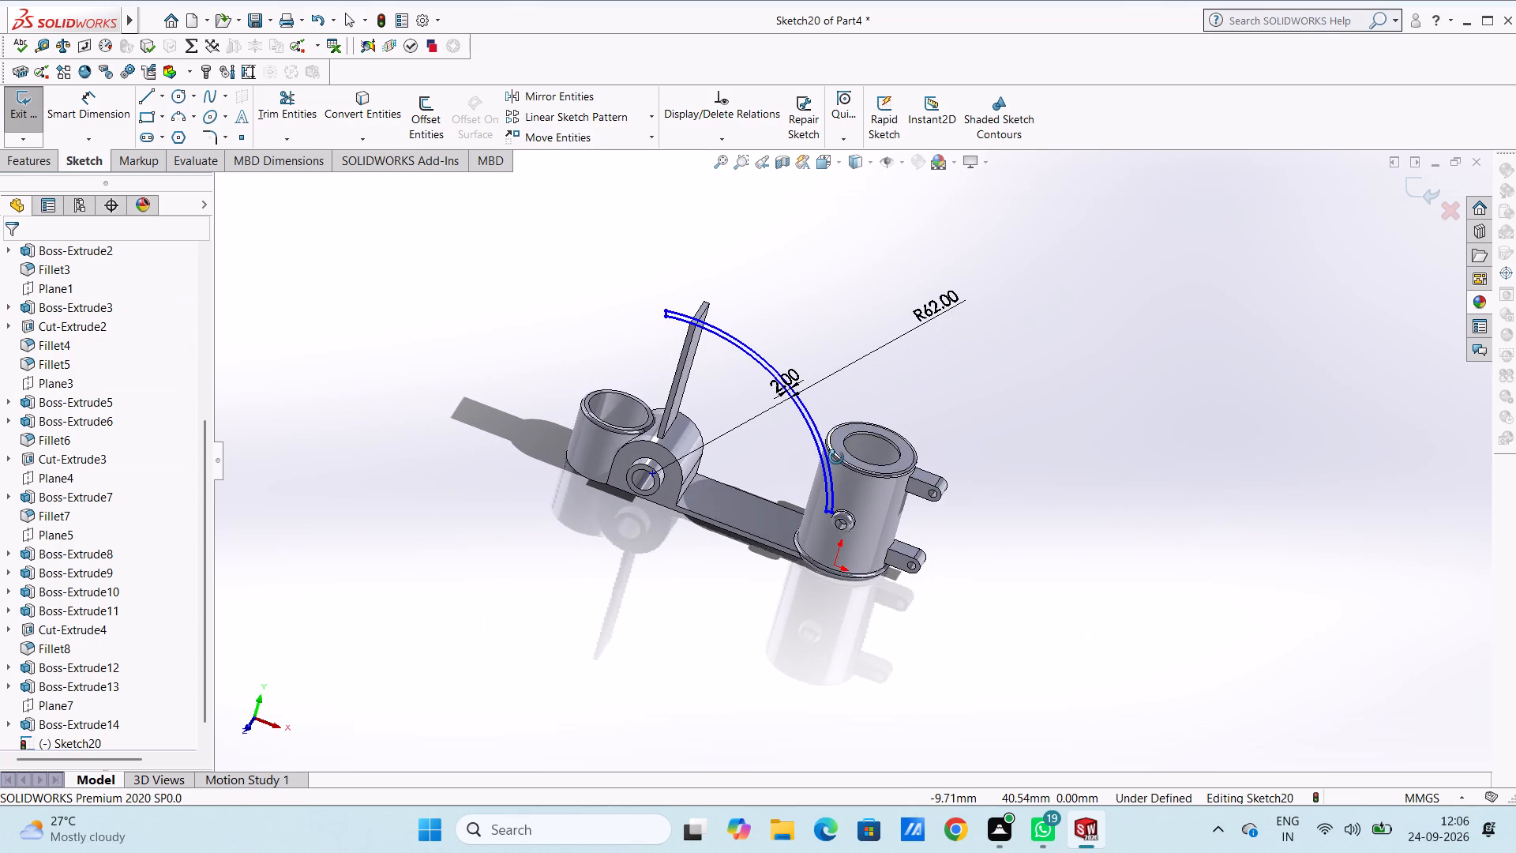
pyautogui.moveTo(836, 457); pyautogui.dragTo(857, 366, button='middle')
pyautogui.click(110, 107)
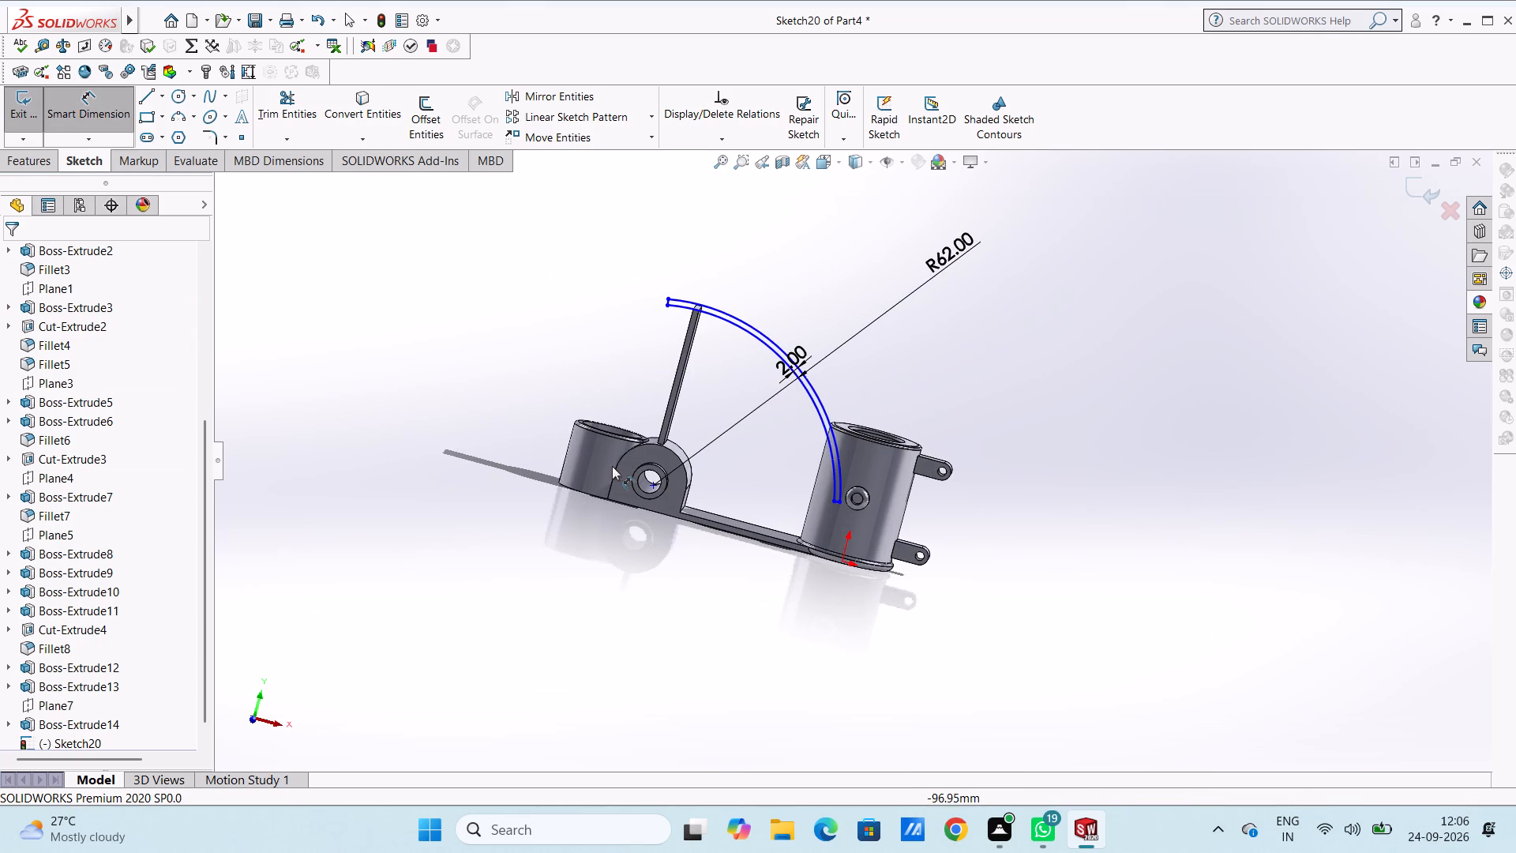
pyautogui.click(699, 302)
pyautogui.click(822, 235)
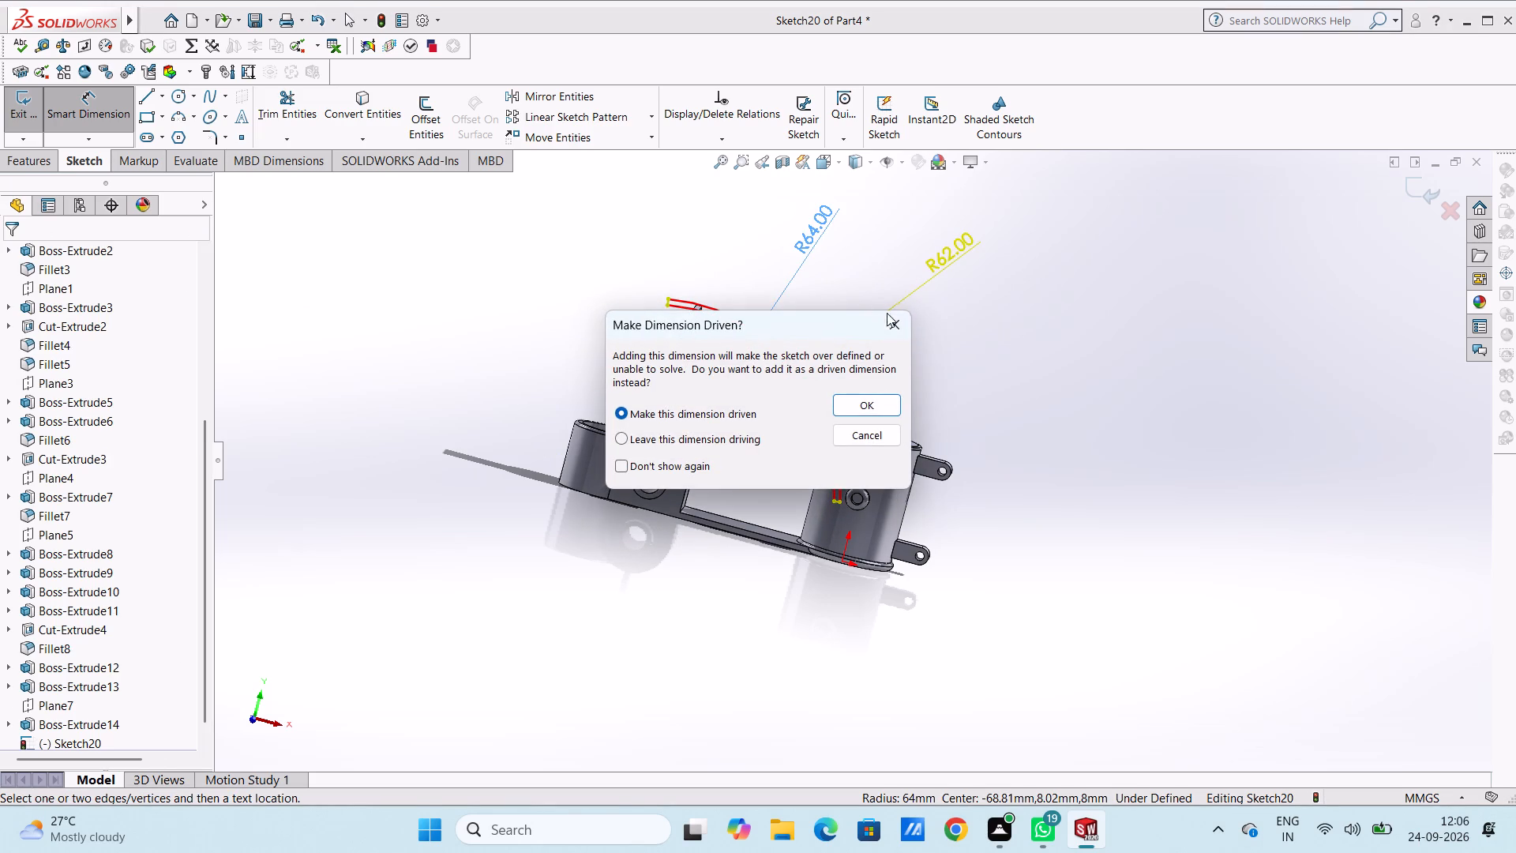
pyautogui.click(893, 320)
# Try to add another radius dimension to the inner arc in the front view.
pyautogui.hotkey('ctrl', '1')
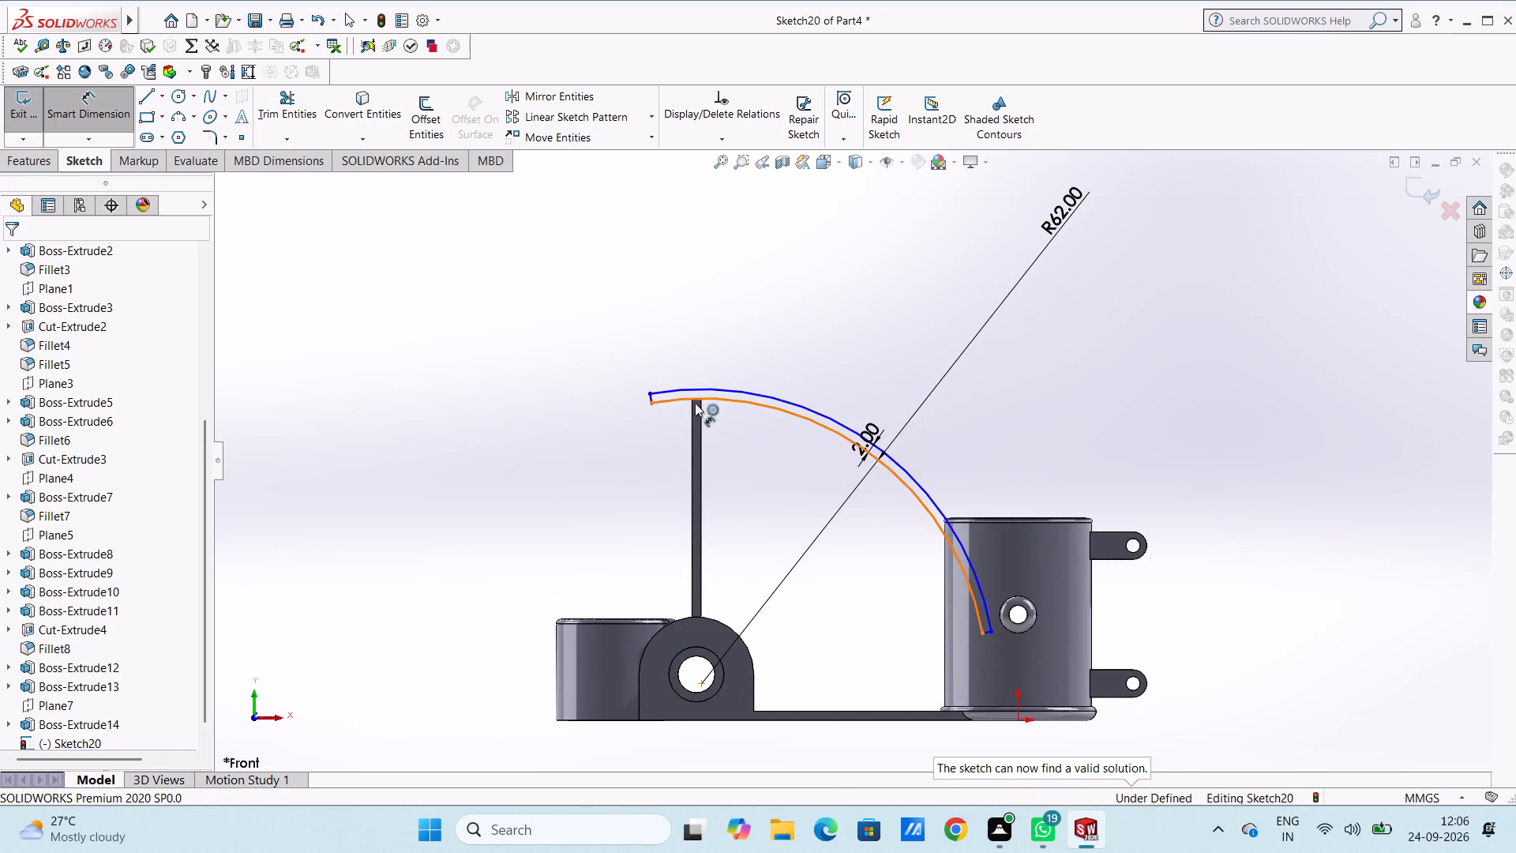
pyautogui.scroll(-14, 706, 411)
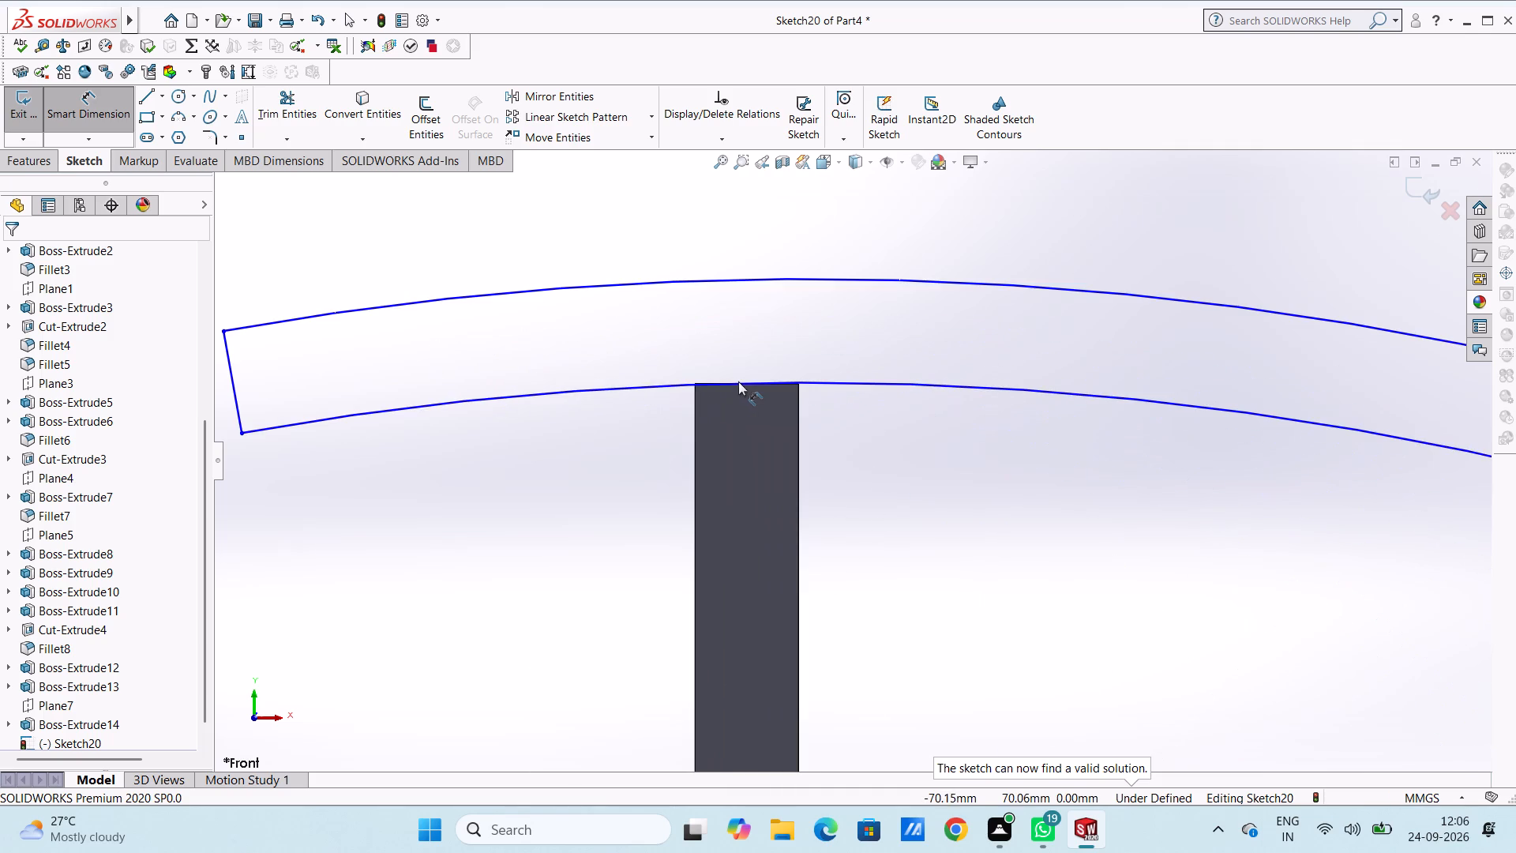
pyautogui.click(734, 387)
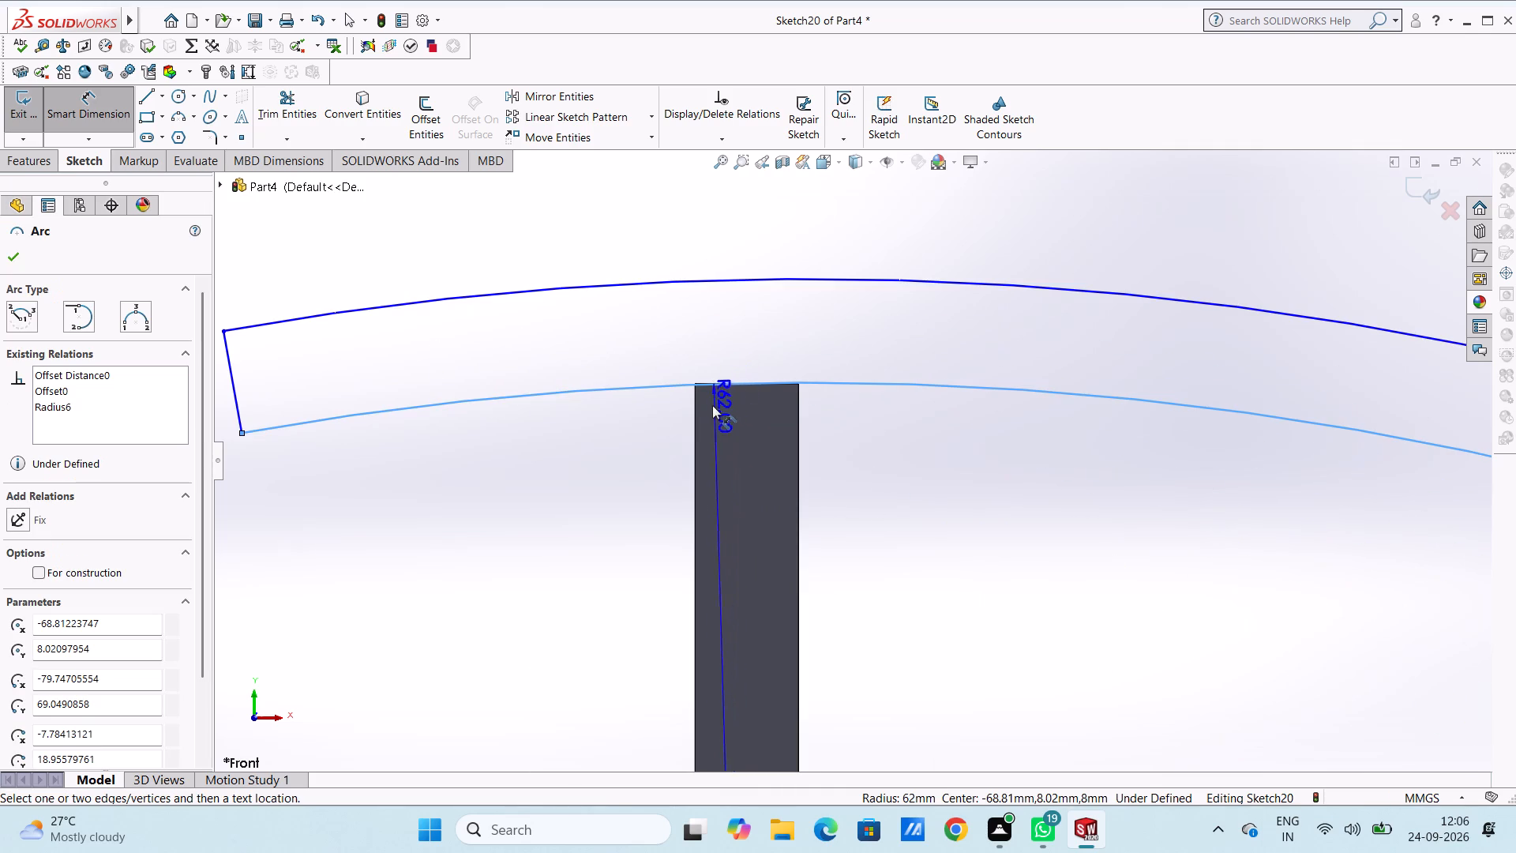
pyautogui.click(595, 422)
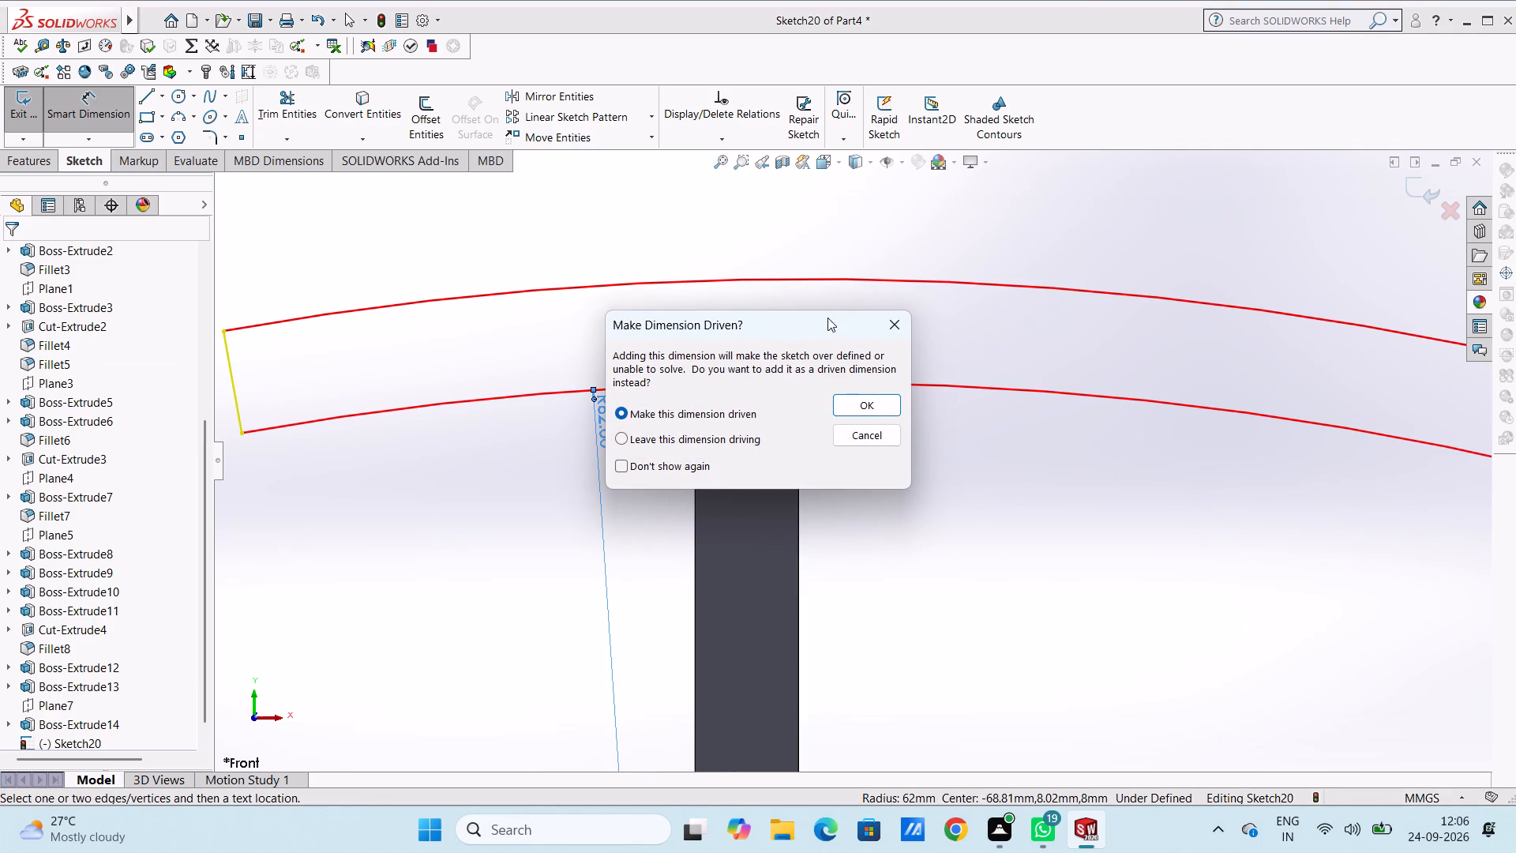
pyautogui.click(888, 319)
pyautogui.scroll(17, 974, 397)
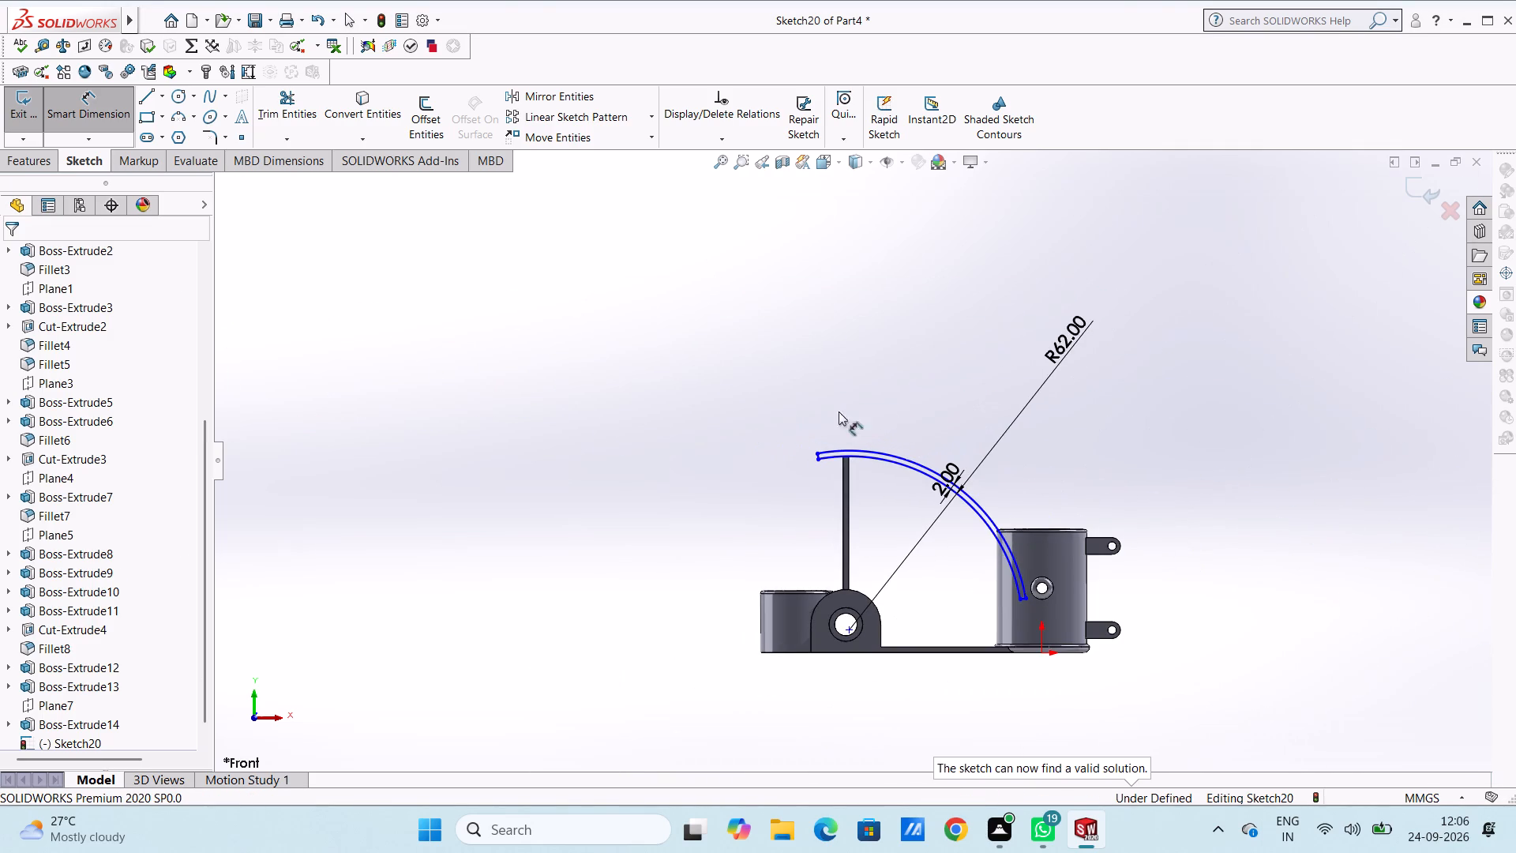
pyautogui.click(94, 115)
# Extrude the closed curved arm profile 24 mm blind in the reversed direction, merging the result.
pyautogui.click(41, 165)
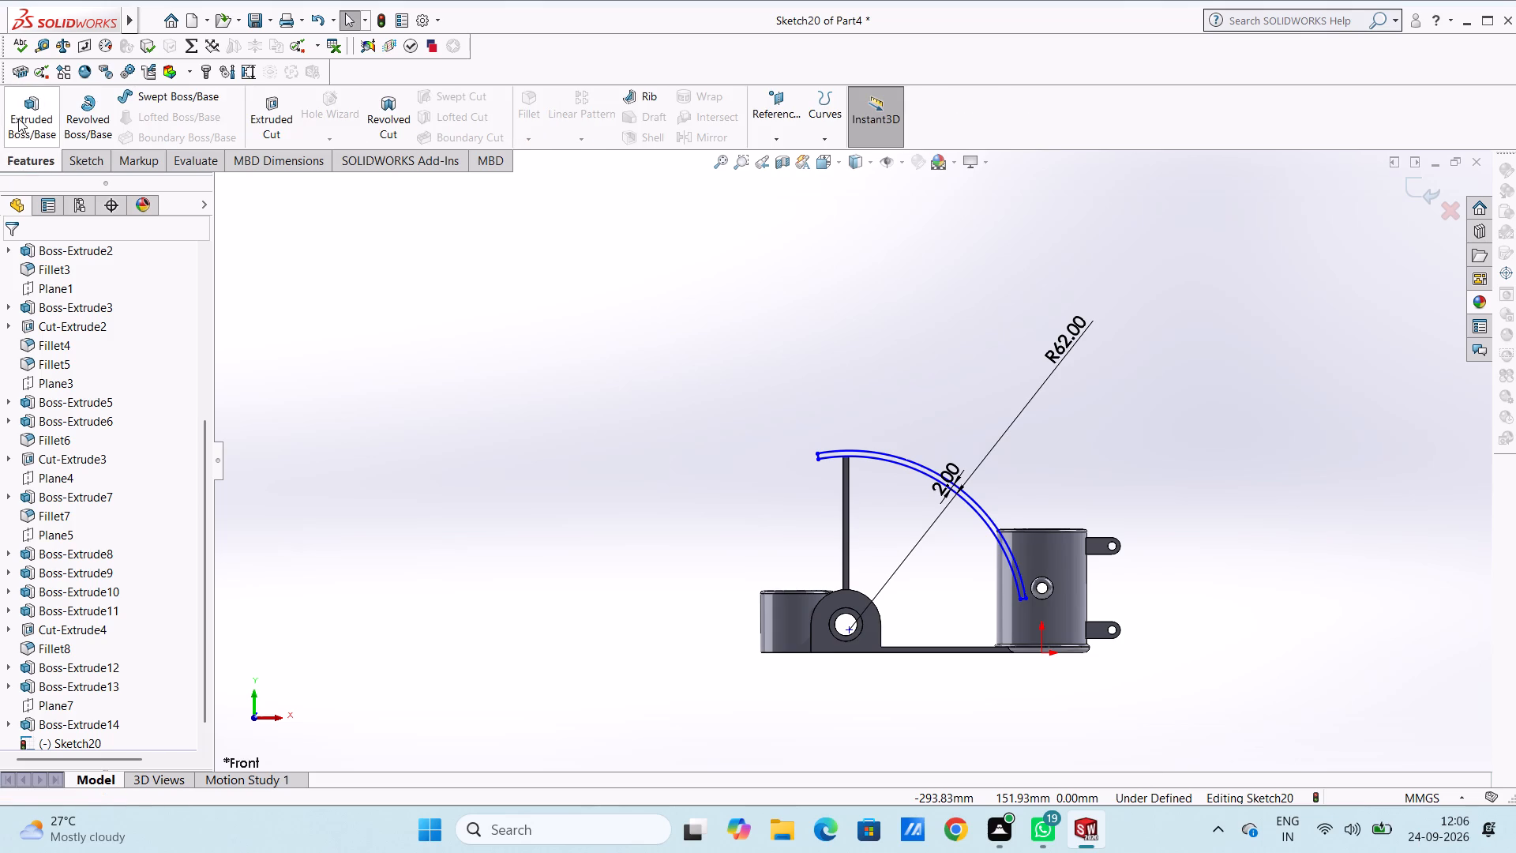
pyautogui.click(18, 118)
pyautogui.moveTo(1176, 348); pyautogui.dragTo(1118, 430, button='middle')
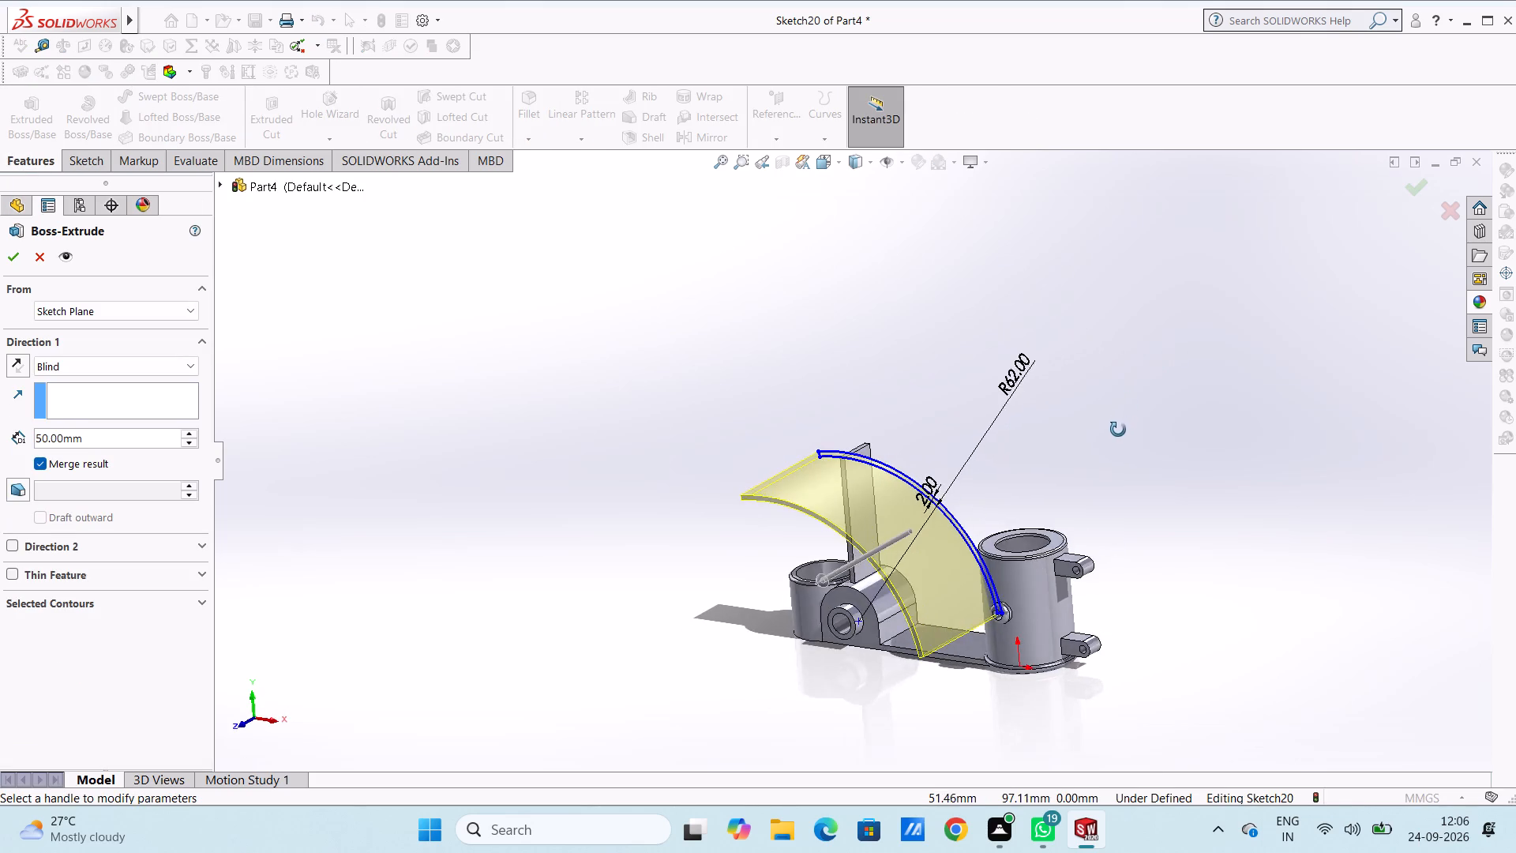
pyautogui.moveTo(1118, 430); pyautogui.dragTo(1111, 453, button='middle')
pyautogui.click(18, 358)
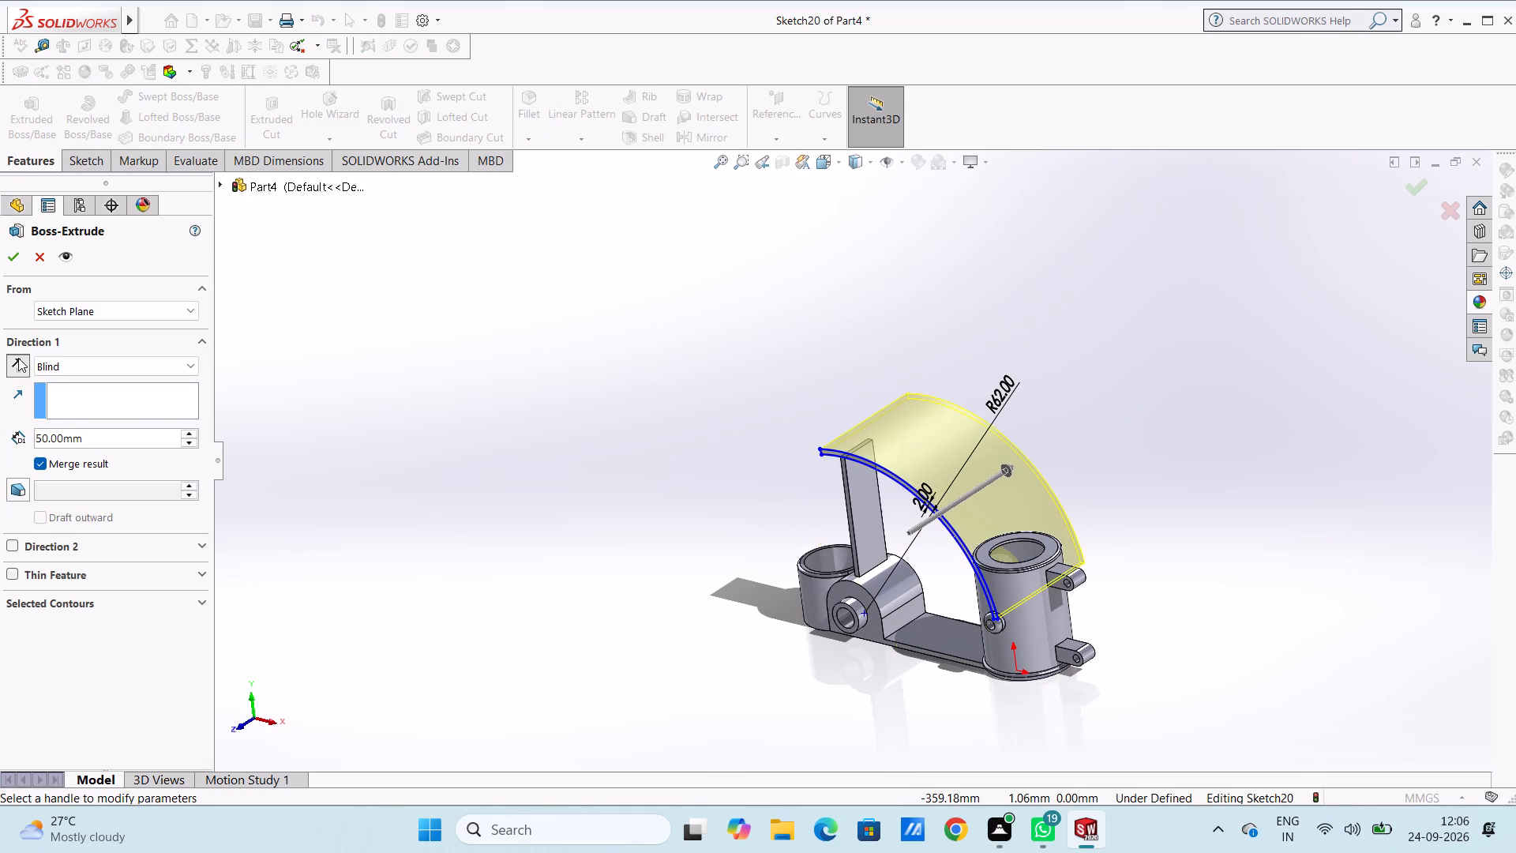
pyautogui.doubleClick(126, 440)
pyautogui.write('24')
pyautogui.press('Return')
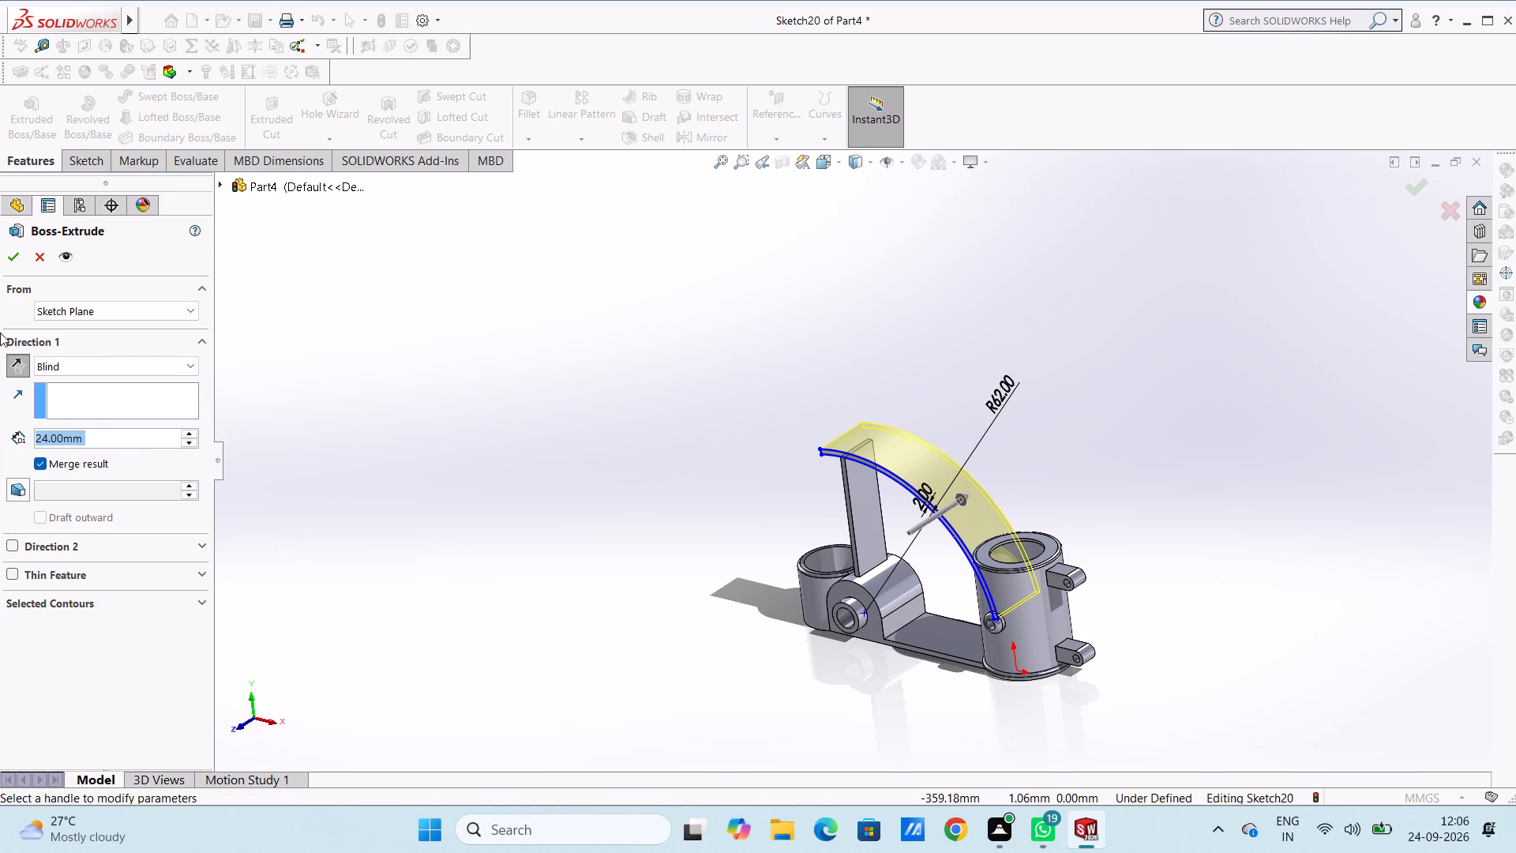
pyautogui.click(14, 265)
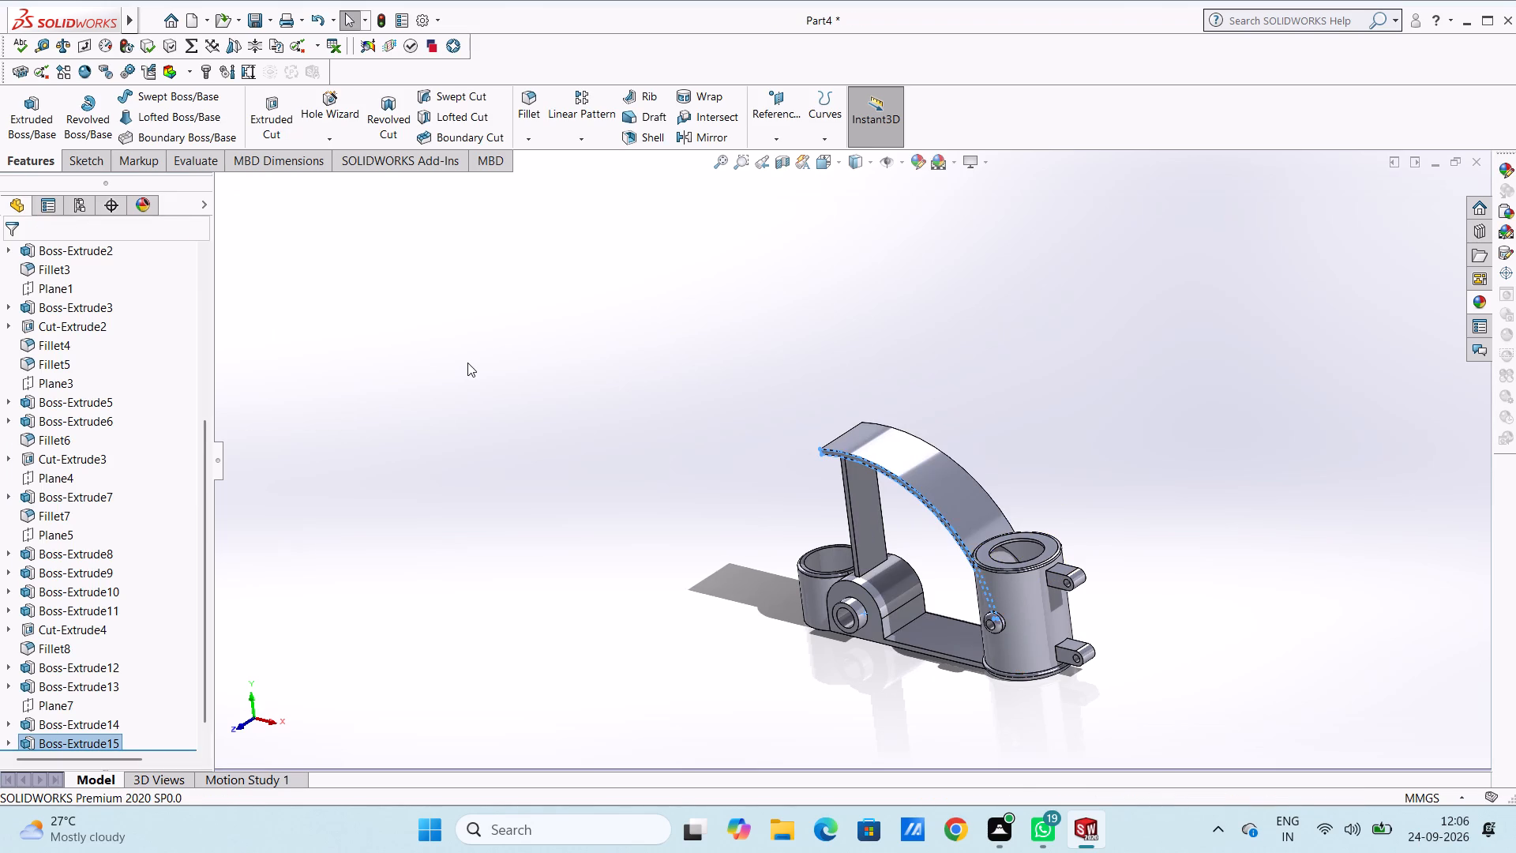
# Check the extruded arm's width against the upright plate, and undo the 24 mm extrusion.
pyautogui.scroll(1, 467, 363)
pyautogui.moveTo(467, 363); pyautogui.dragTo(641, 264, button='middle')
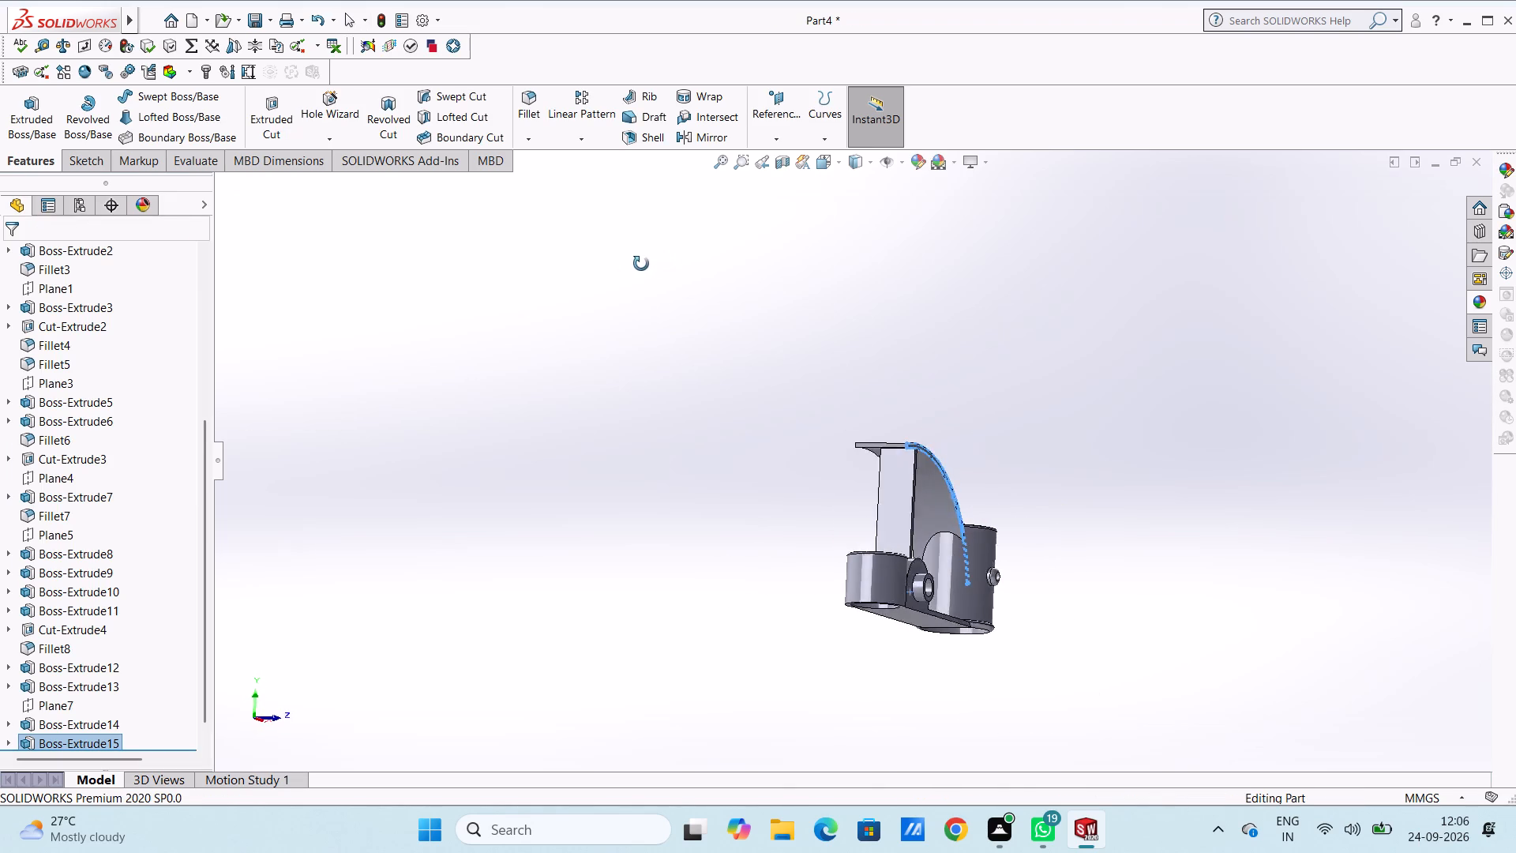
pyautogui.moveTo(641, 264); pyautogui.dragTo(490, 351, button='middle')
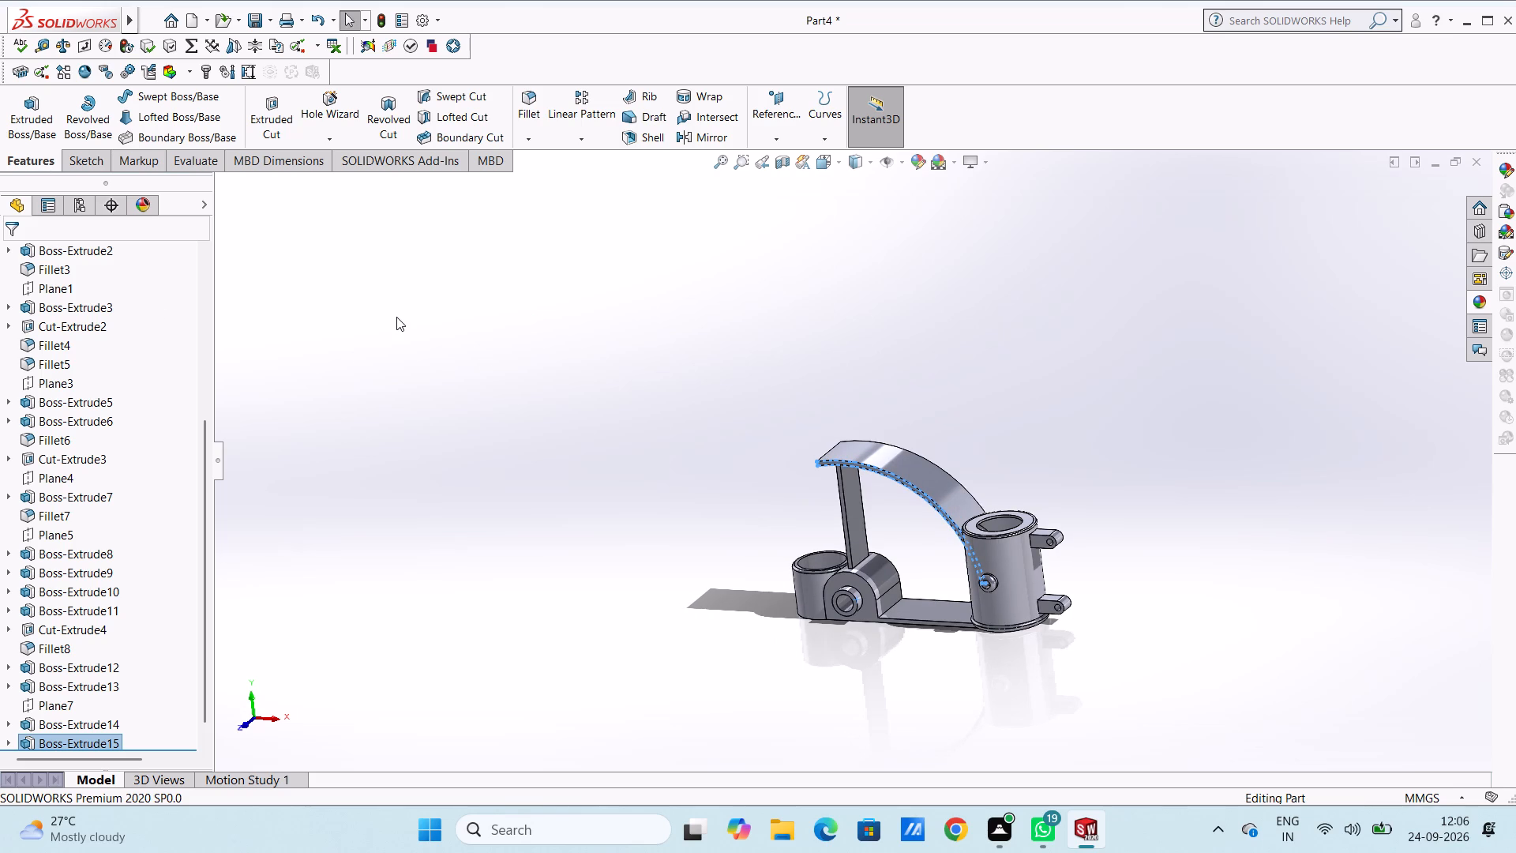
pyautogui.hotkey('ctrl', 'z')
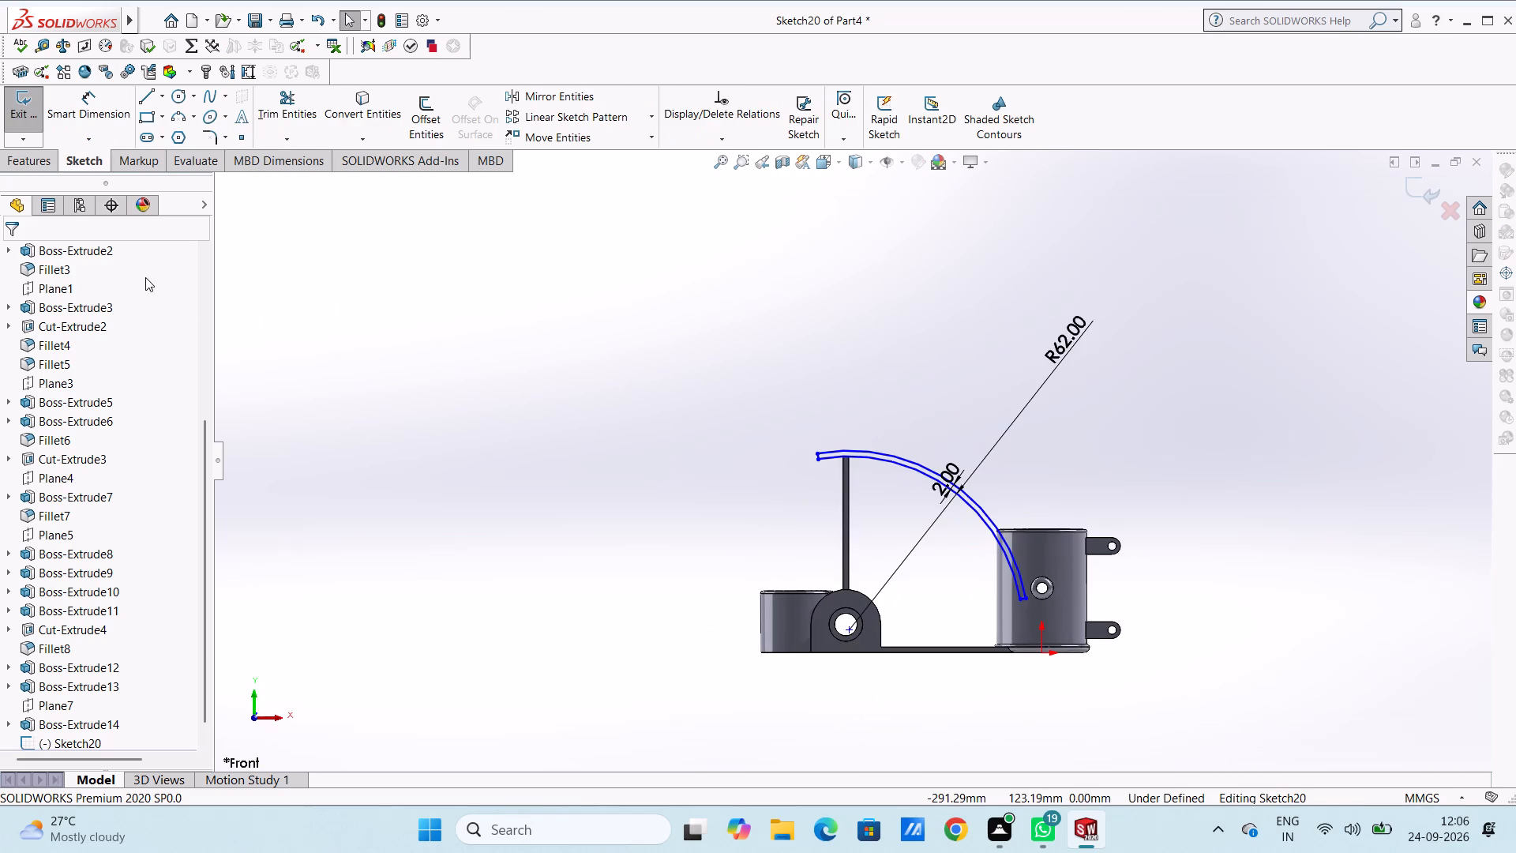
# Extrude the curved arm profile 16 mm blind in the reversed direction, merging the result.
pyautogui.click(31, 166)
pyautogui.click(26, 127)
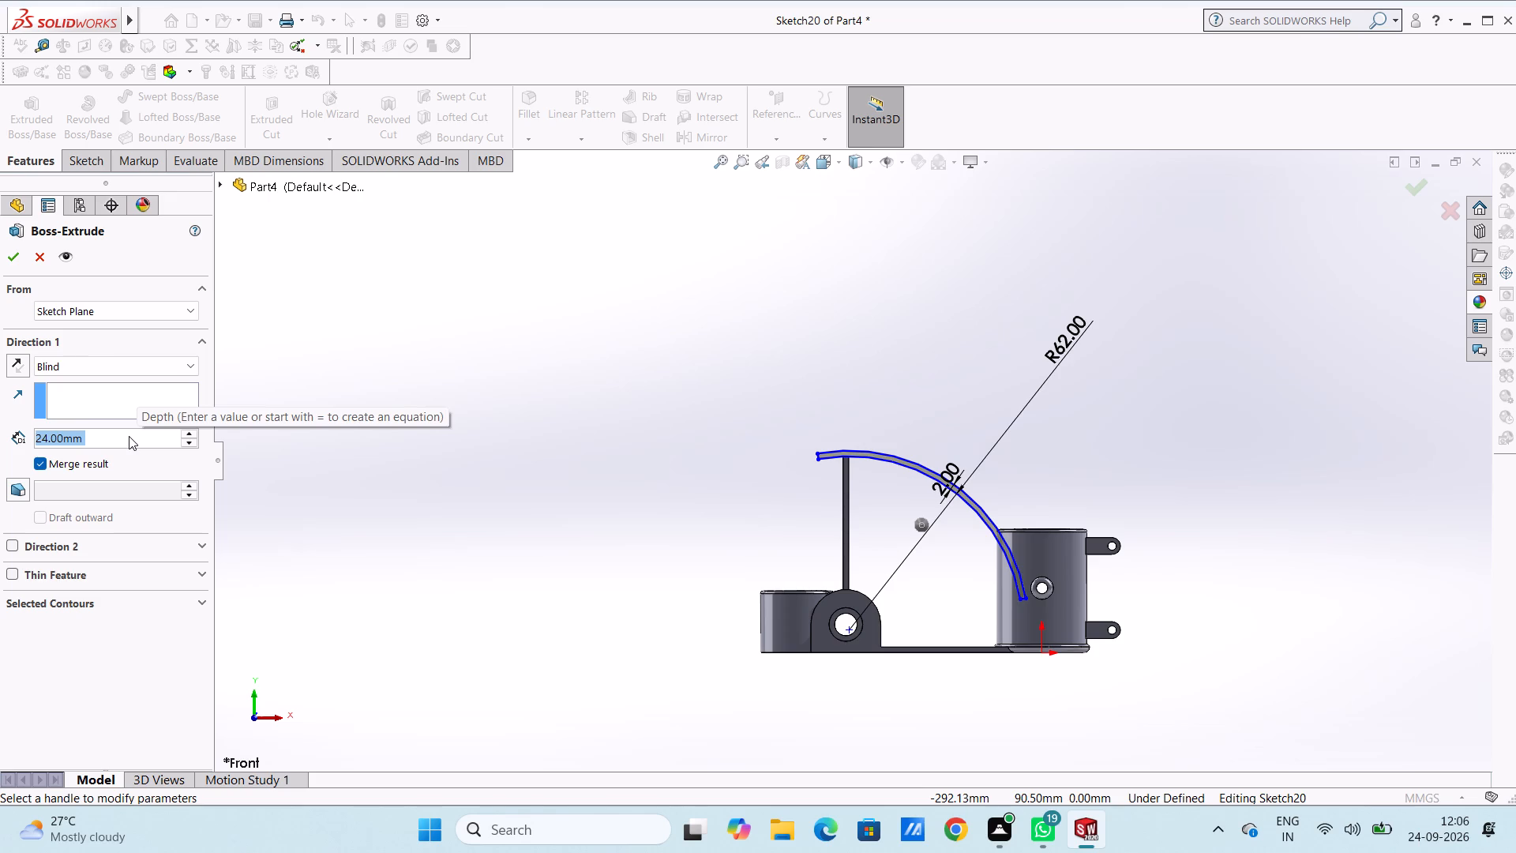
pyautogui.write('16')
pyautogui.press('Return')
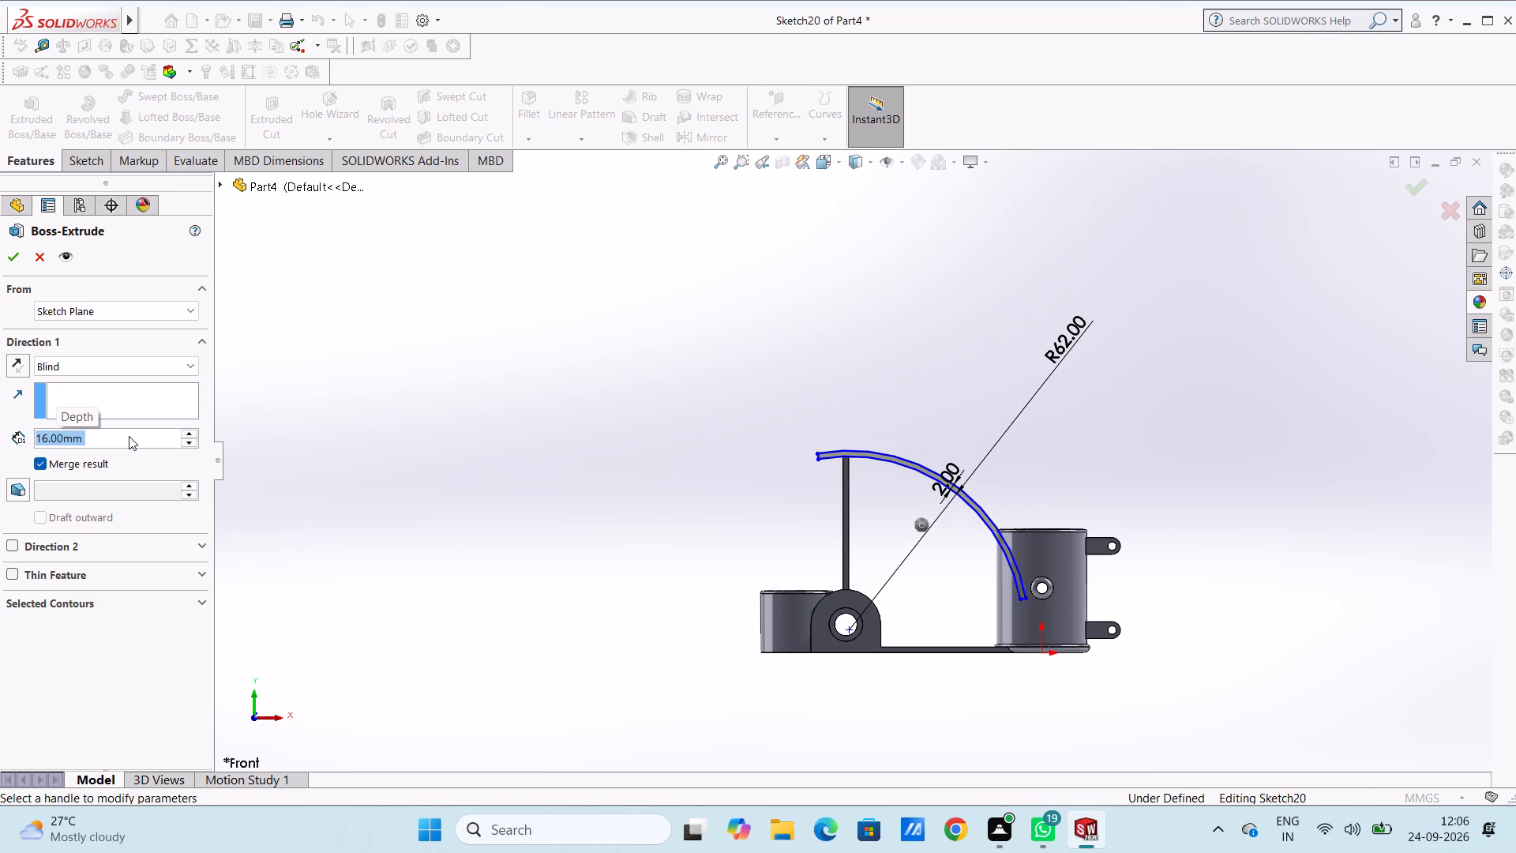
pyautogui.moveTo(376, 316); pyautogui.dragTo(300, 434, button='middle')
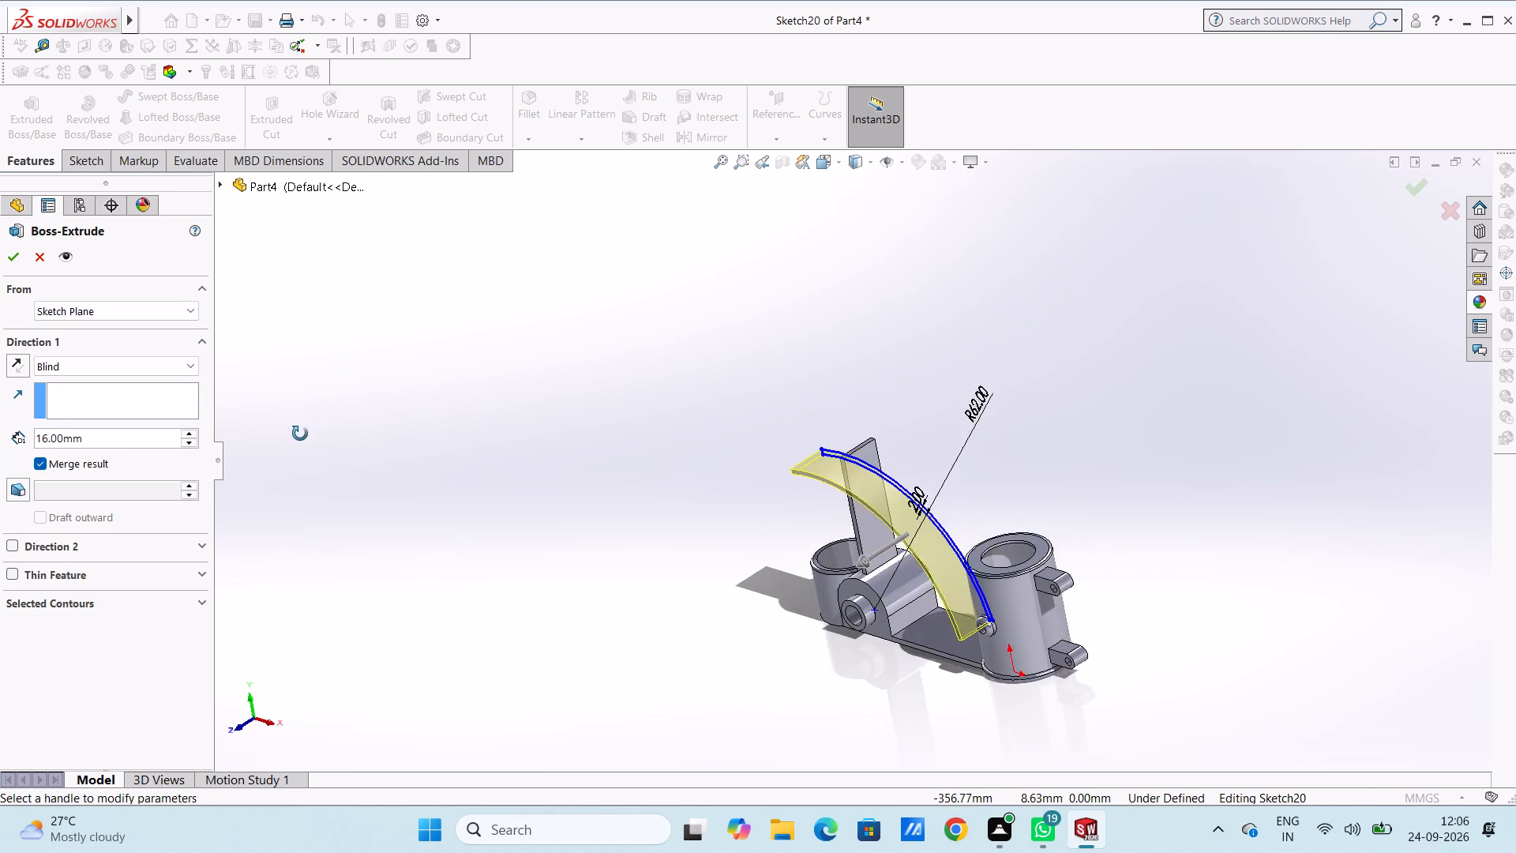
pyautogui.moveTo(300, 434); pyautogui.dragTo(280, 438, button='middle')
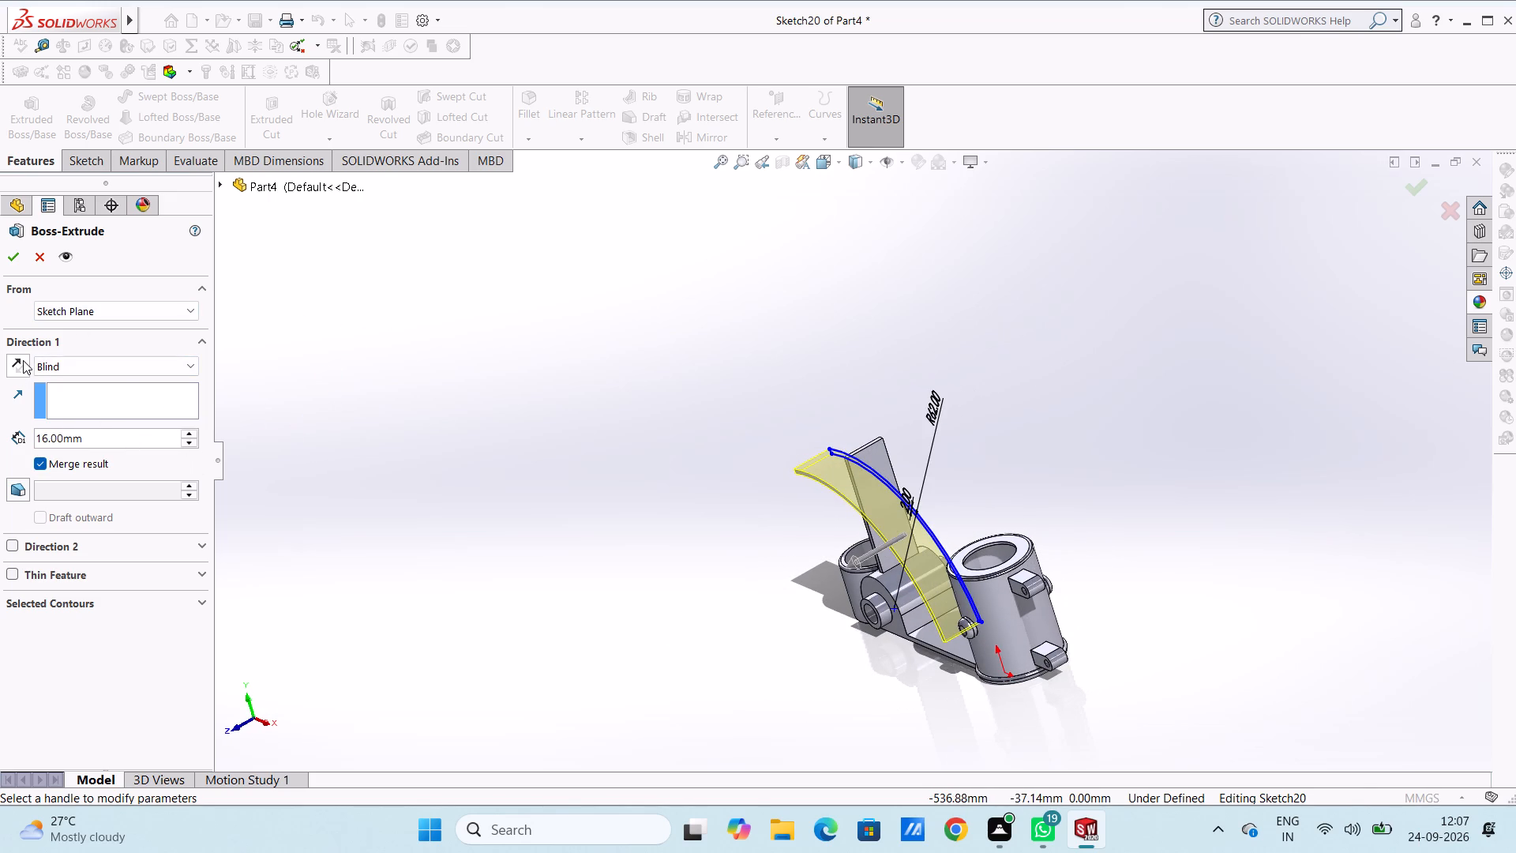
pyautogui.click(23, 360)
pyautogui.click(10, 257)
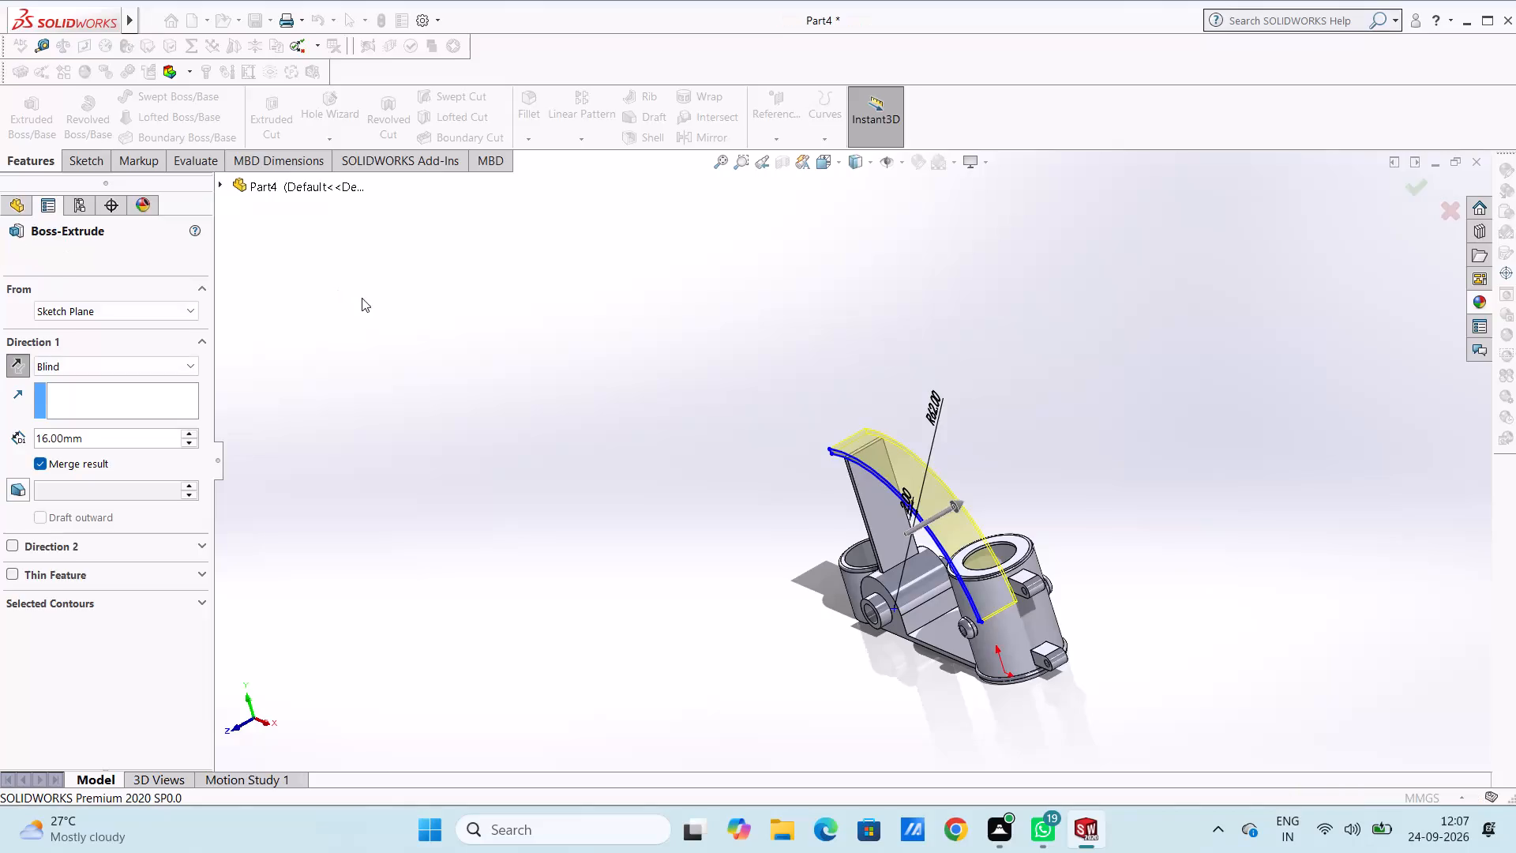
# Examine from several sides and from above how the curved arm lines up with the upright plate and cylinders.
pyautogui.moveTo(380, 300); pyautogui.dragTo(588, 474, button='middle')
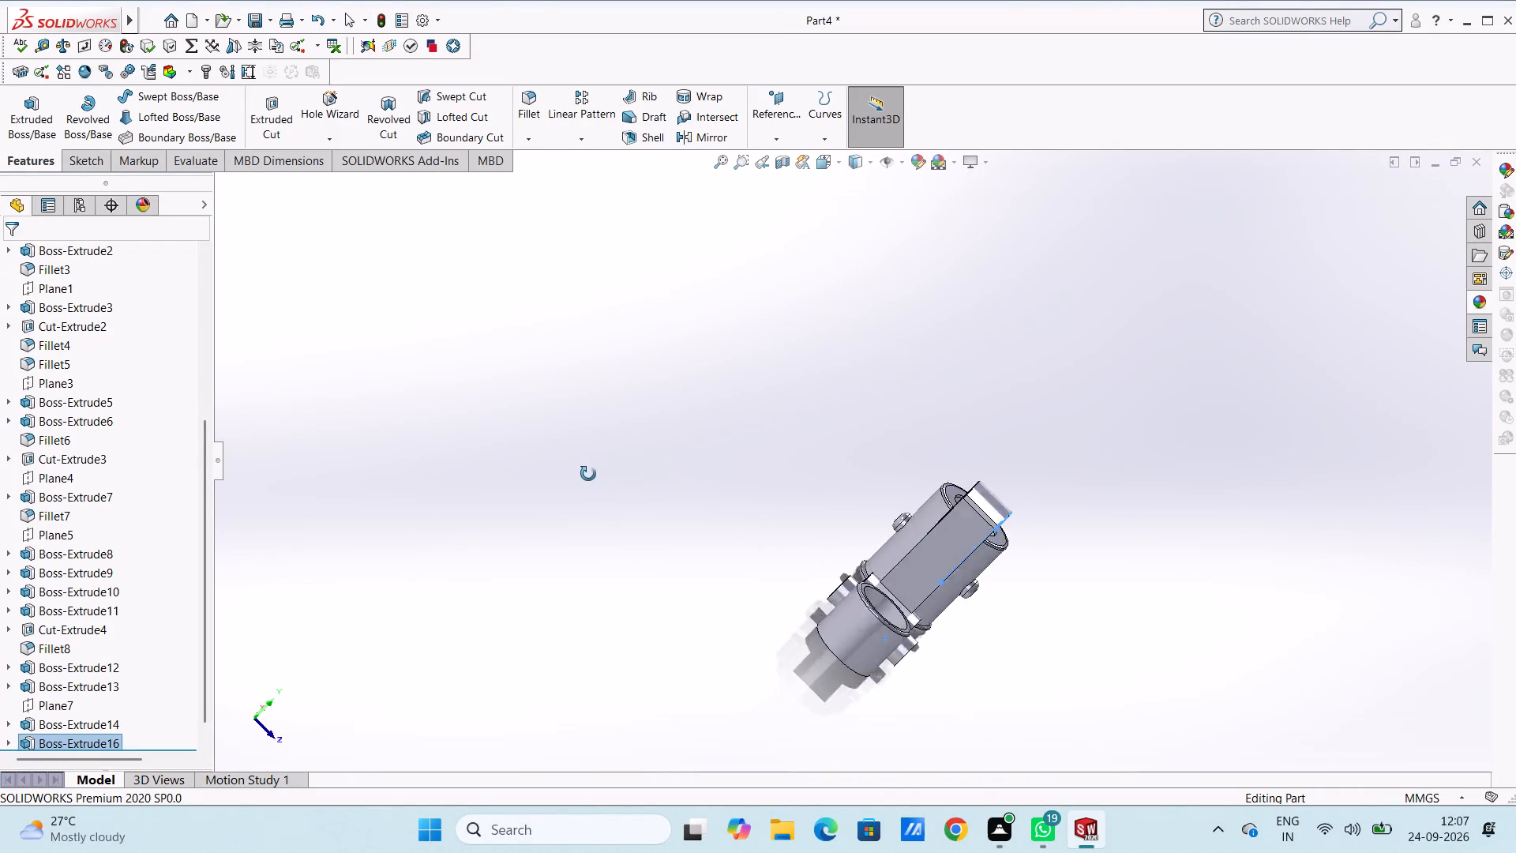
pyautogui.moveTo(588, 474); pyautogui.dragTo(403, 415, button='middle')
pyautogui.click(403, 416)
pyautogui.moveTo(520, 400); pyautogui.dragTo(578, 472, button='middle')
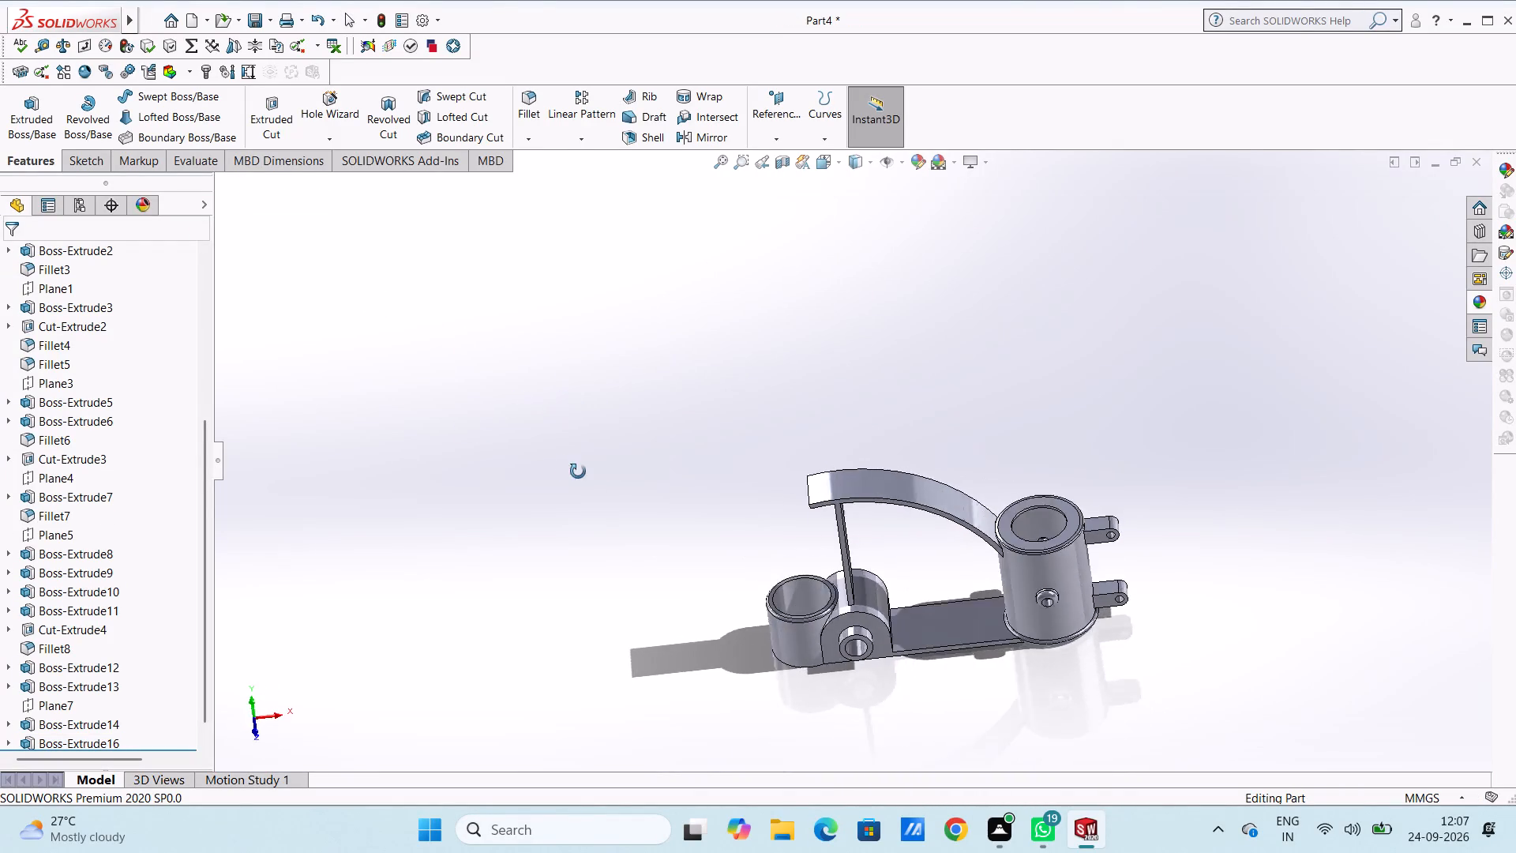
pyautogui.moveTo(578, 472); pyautogui.dragTo(604, 628, button='middle')
pyautogui.middleClick(625, 626)
pyautogui.moveTo(639, 623); pyautogui.dragTo(659, 607, button='middle')
pyautogui.moveTo(697, 562); pyautogui.dragTo(695, 524, button='middle')
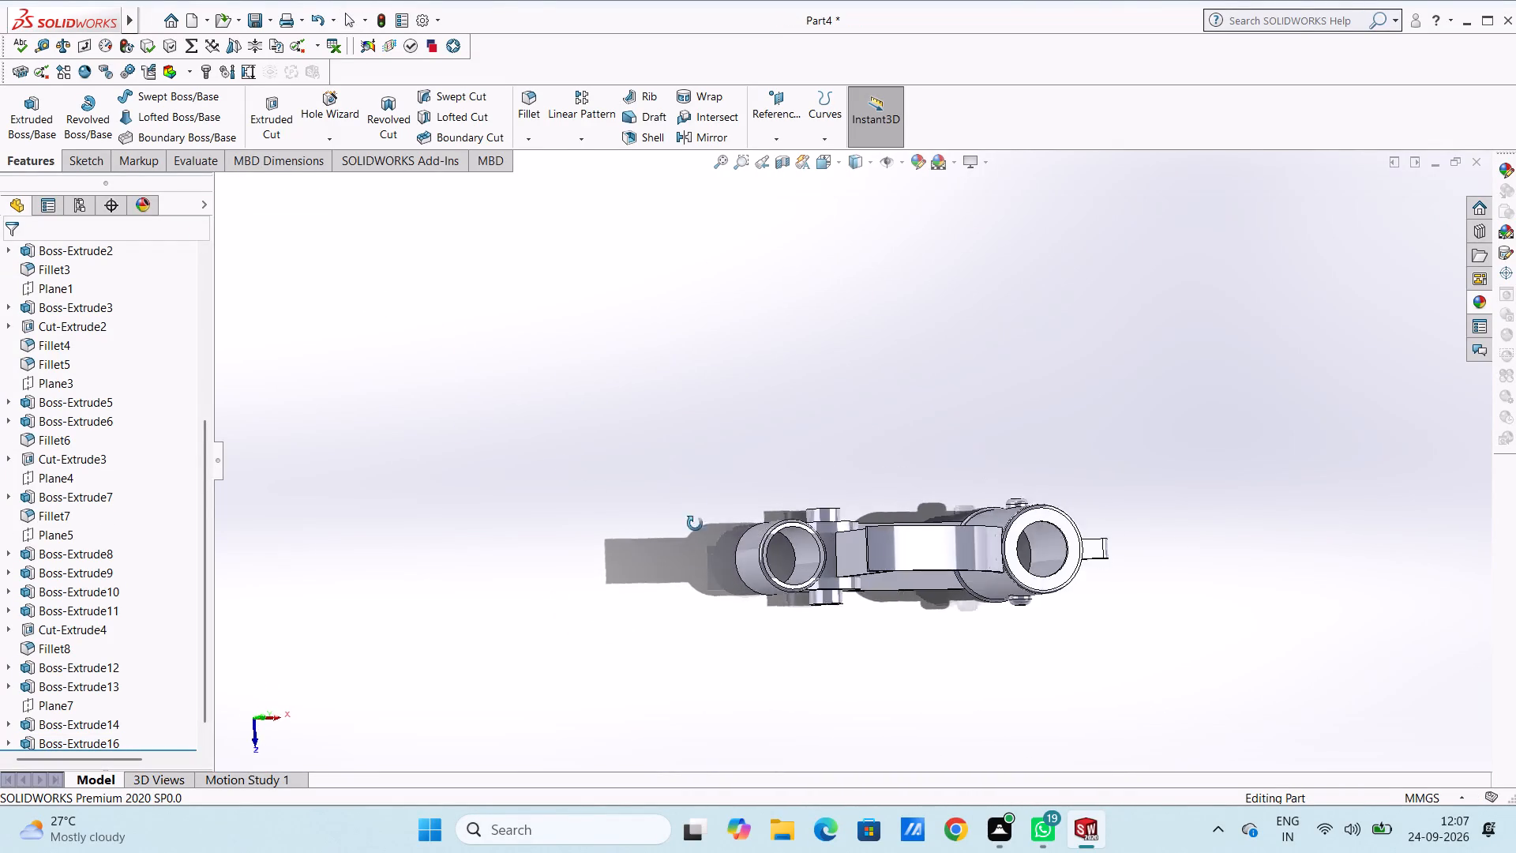
# Examine the curved arm's fit with the upright plate and large cylinder from the front and from oblique angles.
pyautogui.moveTo(695, 524); pyautogui.dragTo(696, 536, button='middle')
pyautogui.moveTo(692, 509); pyautogui.dragTo(687, 479, button='middle')
pyautogui.moveTo(681, 460); pyautogui.dragTo(664, 389, button='middle')
pyautogui.moveTo(664, 388); pyautogui.dragTo(664, 376, button='middle')
pyautogui.moveTo(634, 566); pyautogui.dragTo(627, 404, button='middle')
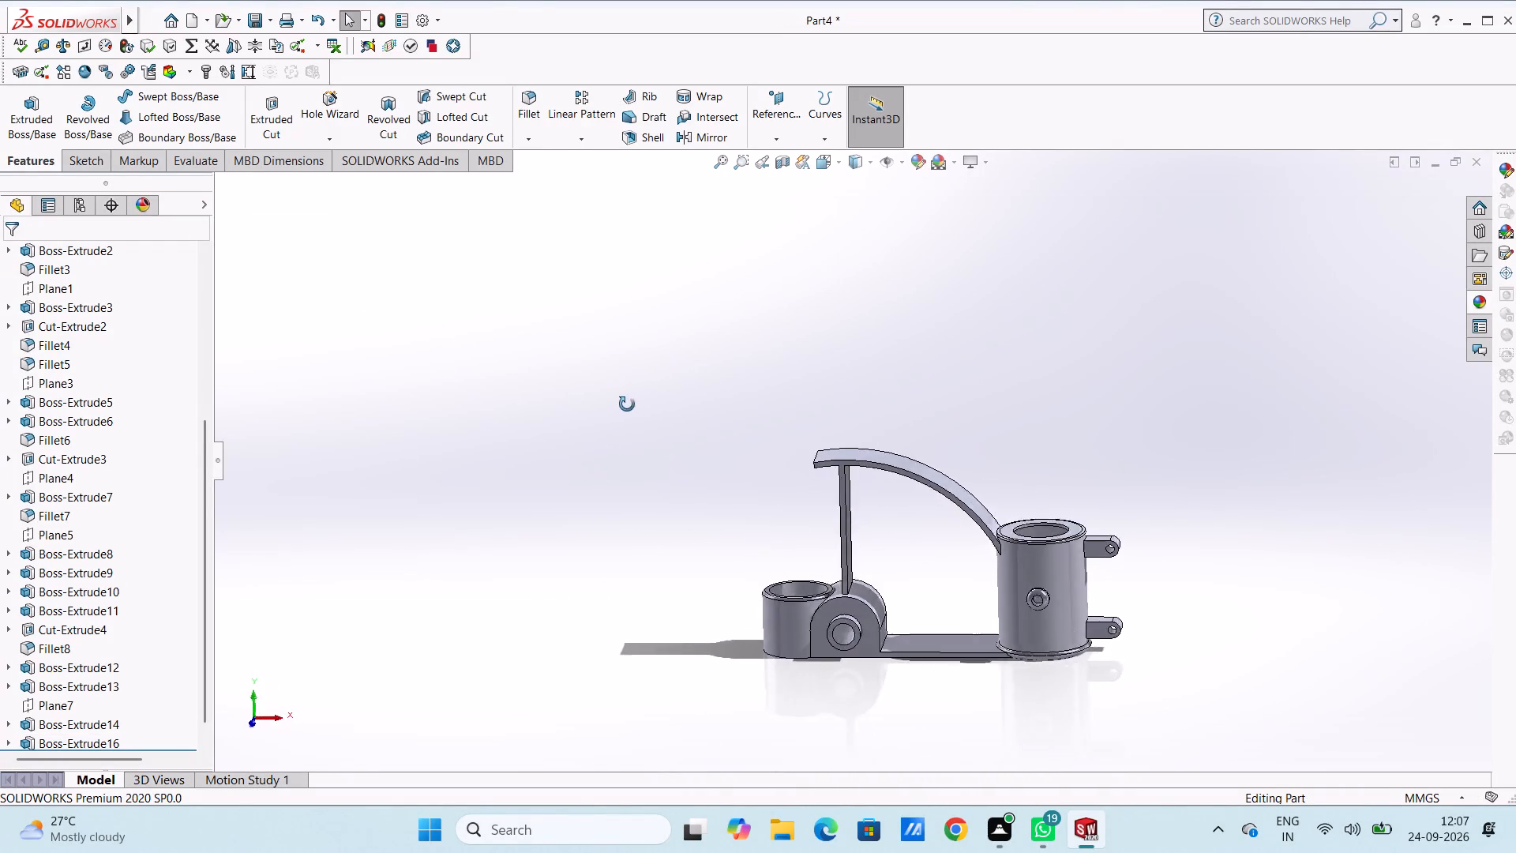
pyautogui.moveTo(627, 404); pyautogui.dragTo(612, 362, button='middle')
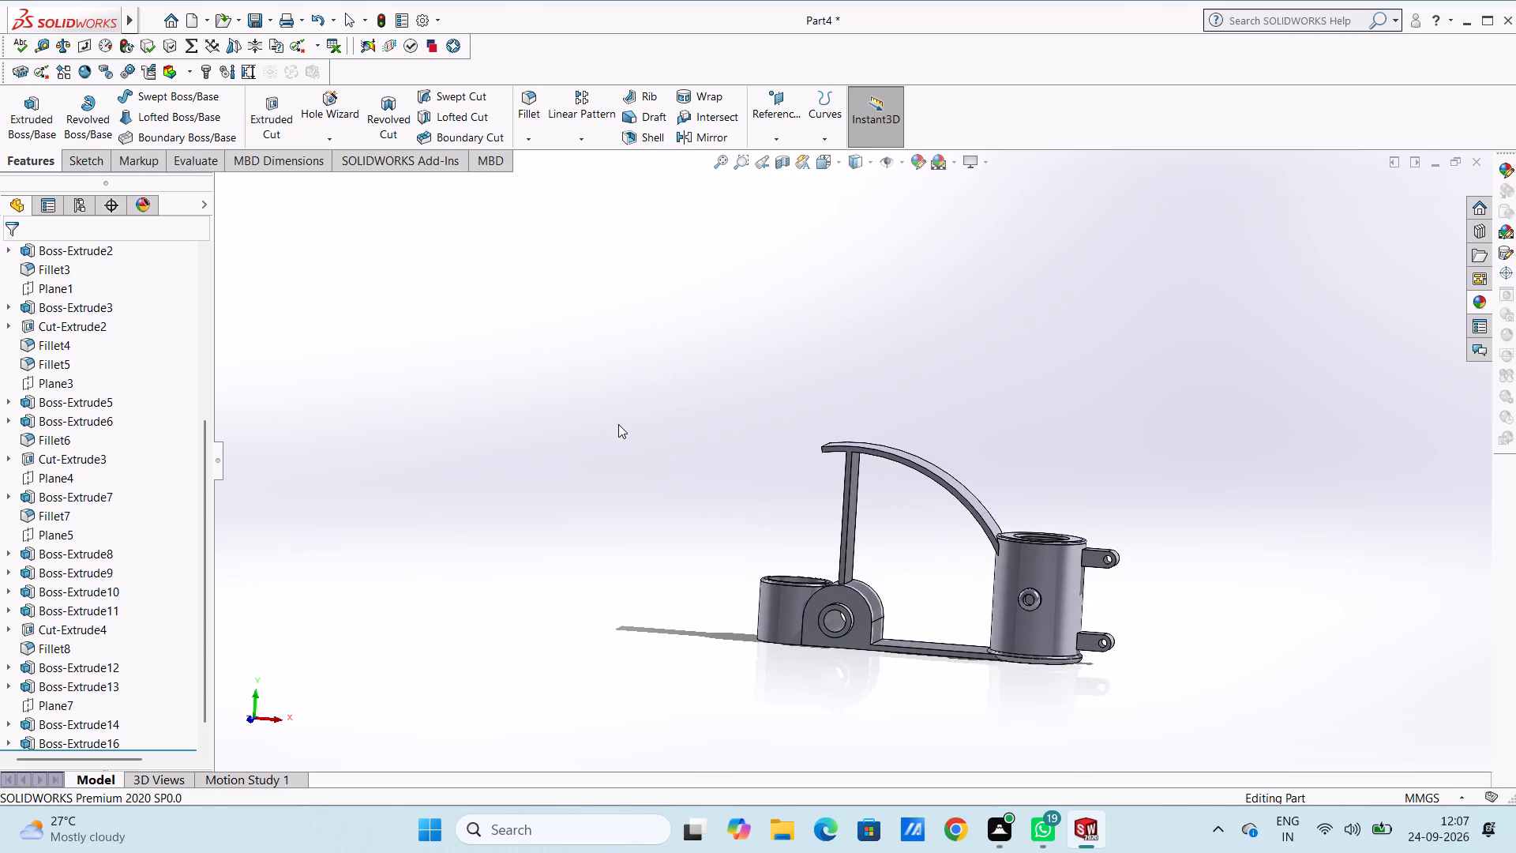
pyautogui.moveTo(592, 463); pyautogui.dragTo(592, 562, button='middle')
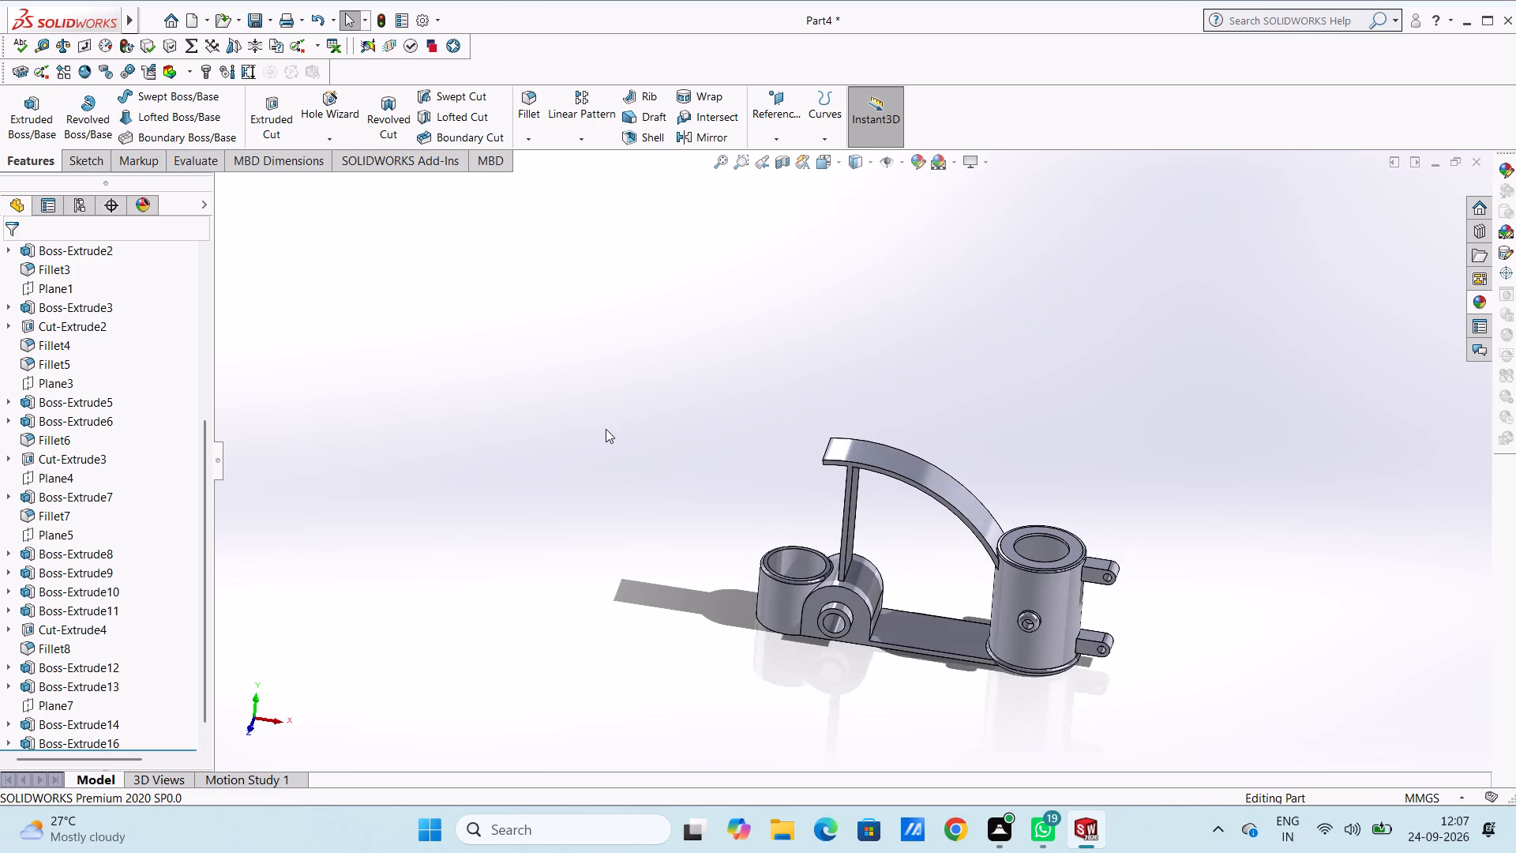
pyautogui.moveTo(602, 442); pyautogui.dragTo(618, 323, button='middle')
pyautogui.moveTo(600, 343); pyautogui.dragTo(558, 348, button='middle')
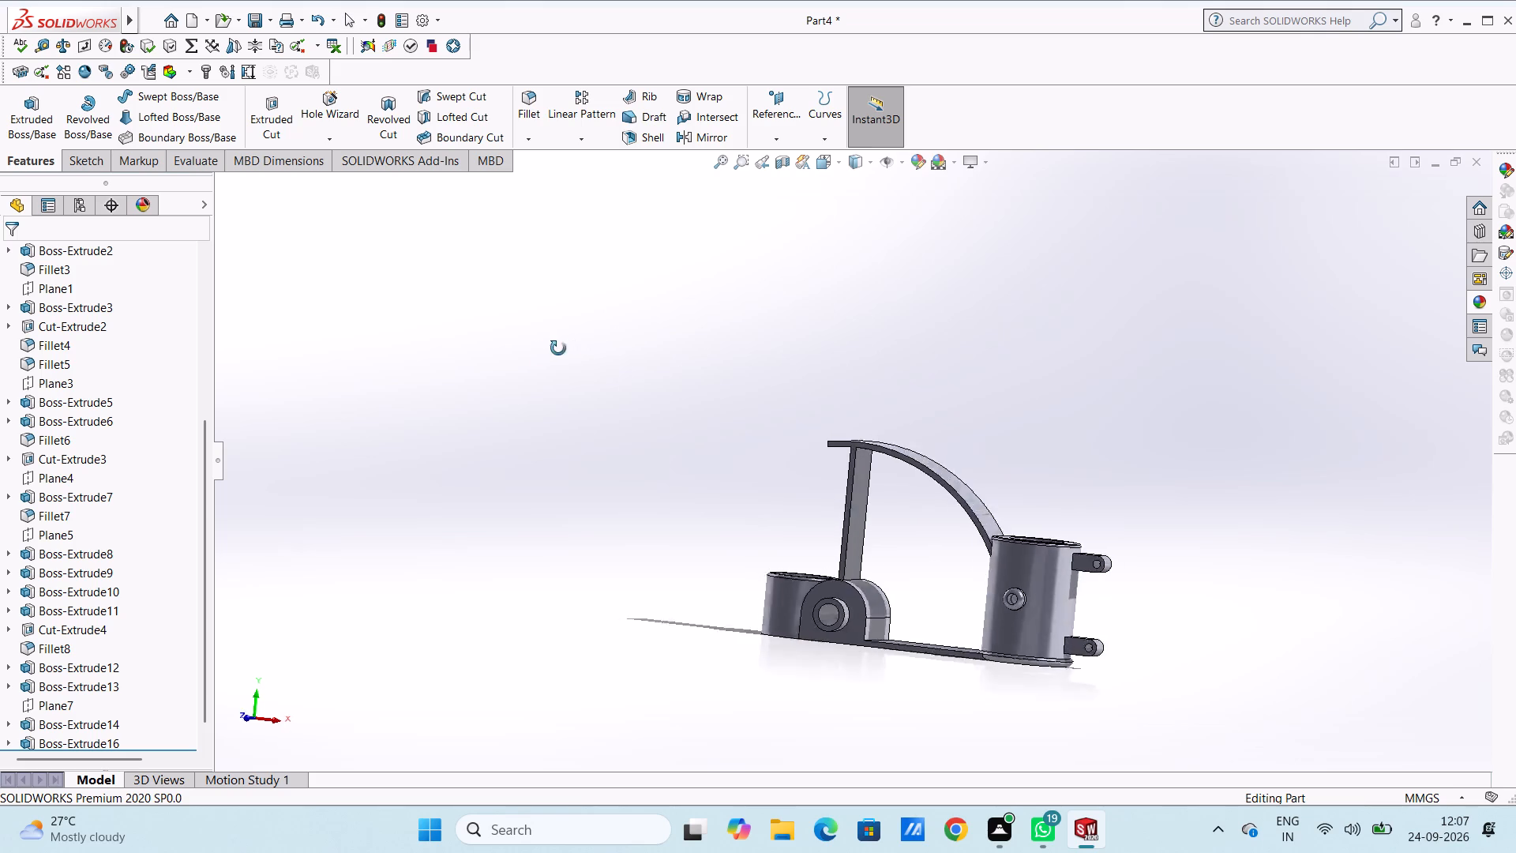
pyautogui.moveTo(558, 348); pyautogui.dragTo(599, 420, button='middle')
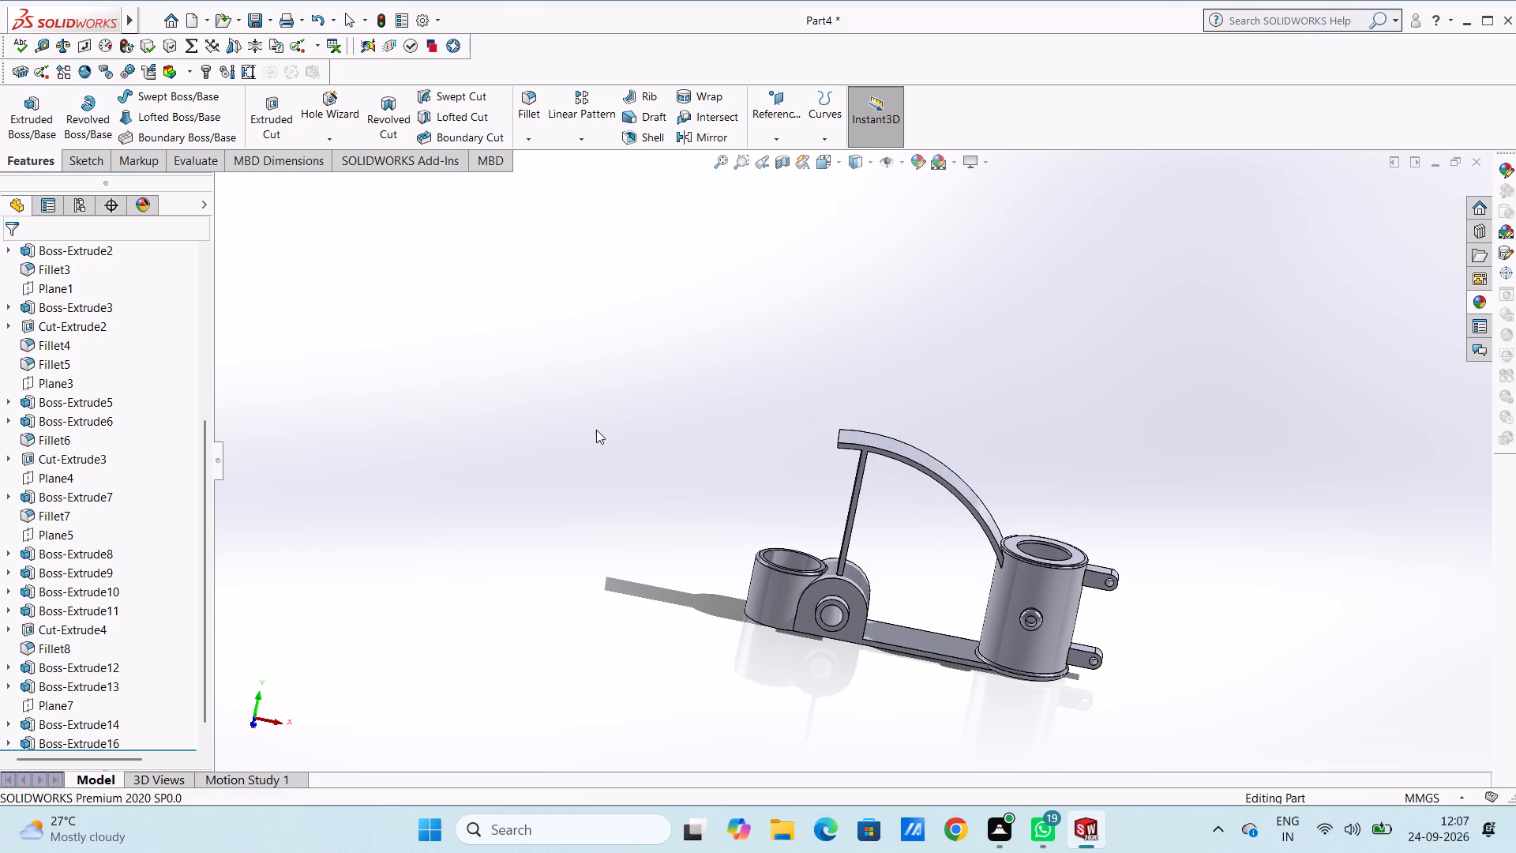
# Create a reference plane offset 0 mm from the Front Plane.
pyautogui.hotkey('ctrl', '5')
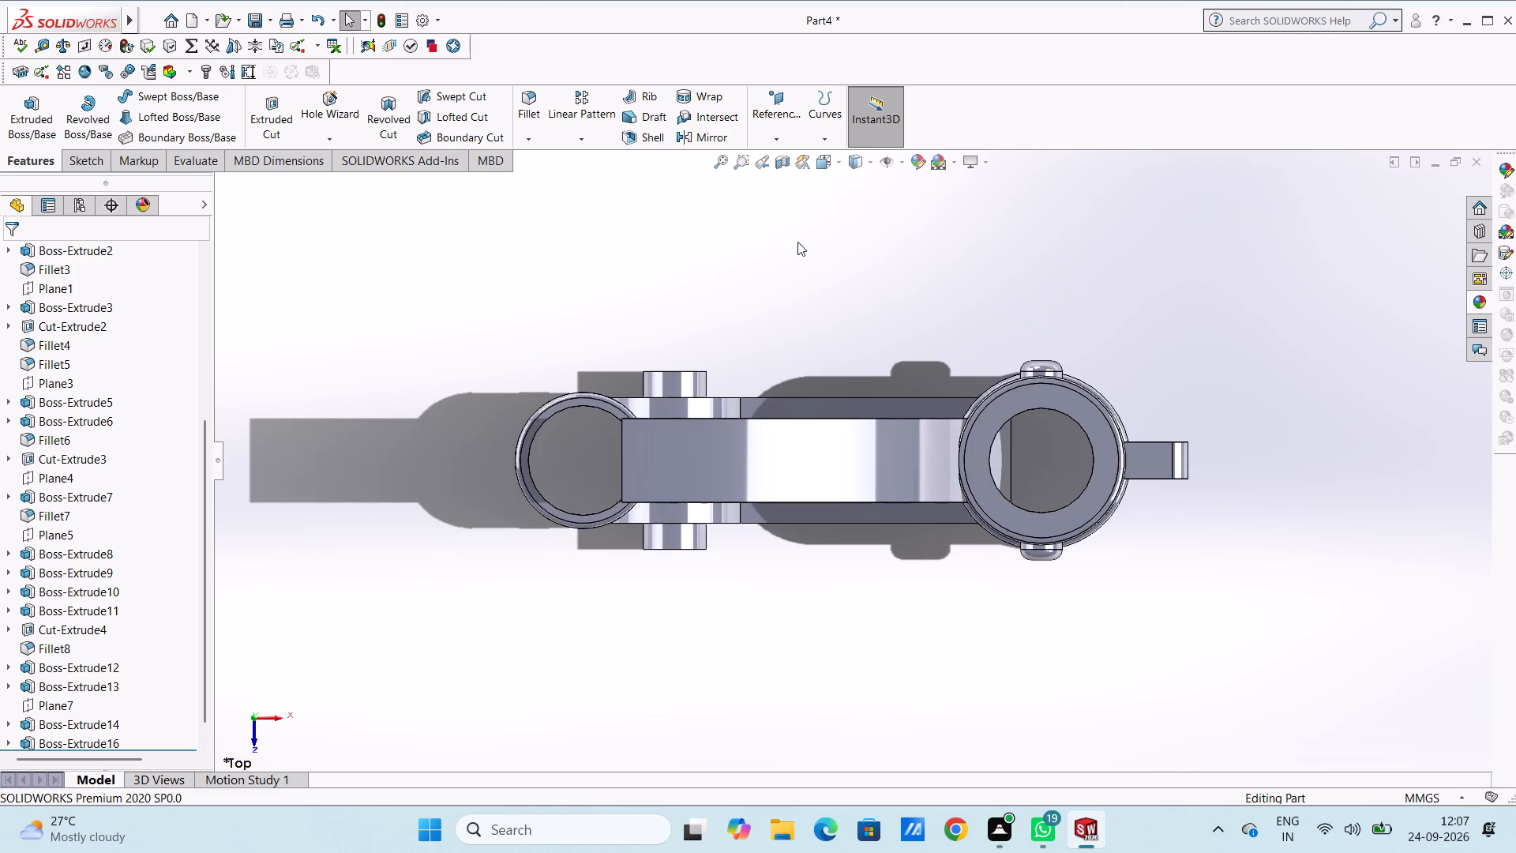
pyautogui.click(775, 106)
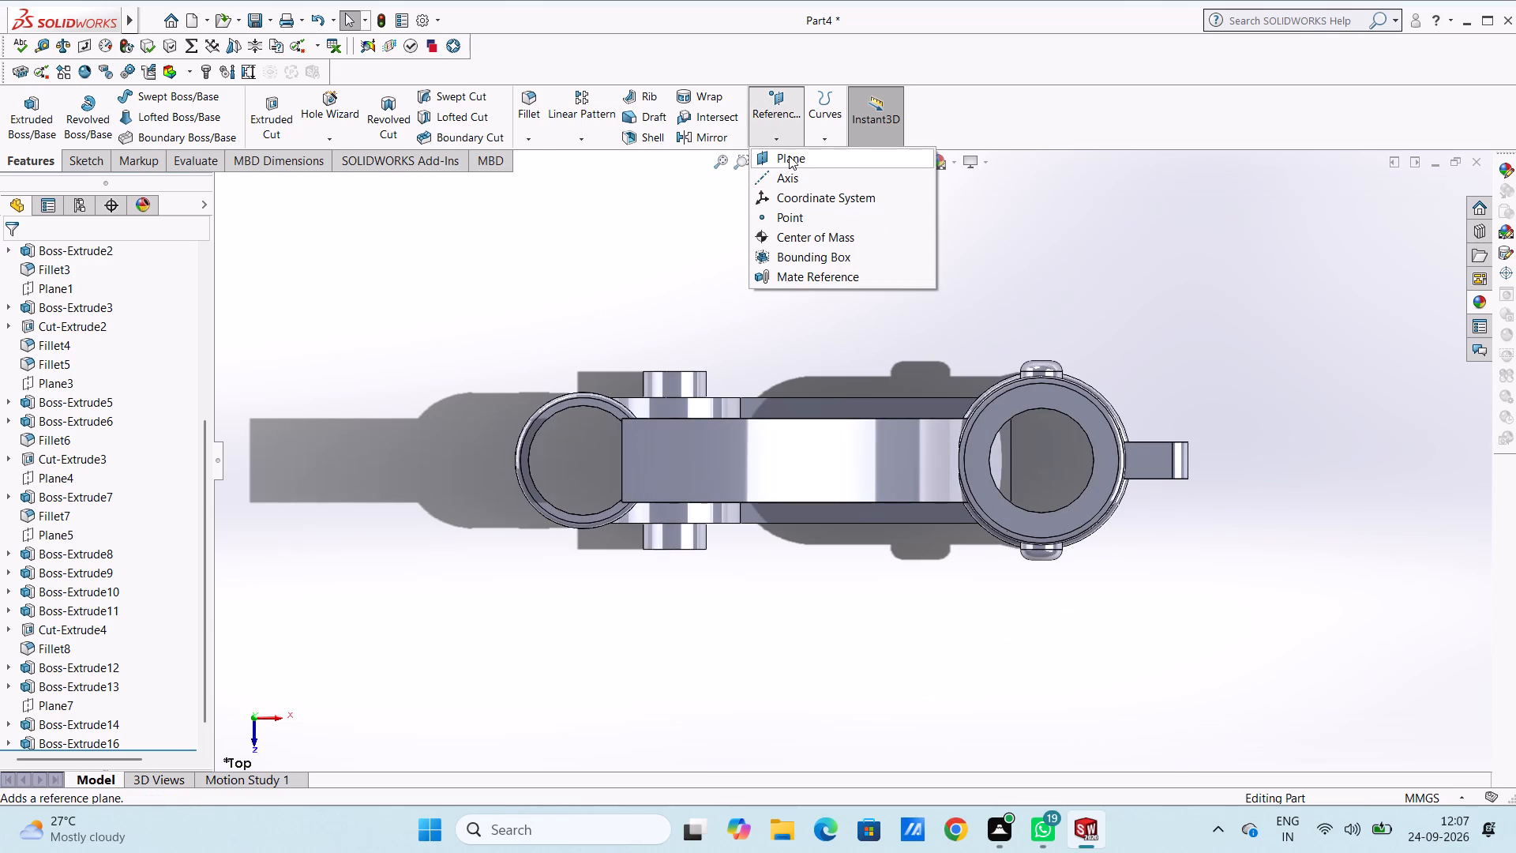
pyautogui.click(790, 156)
pyautogui.click(261, 184)
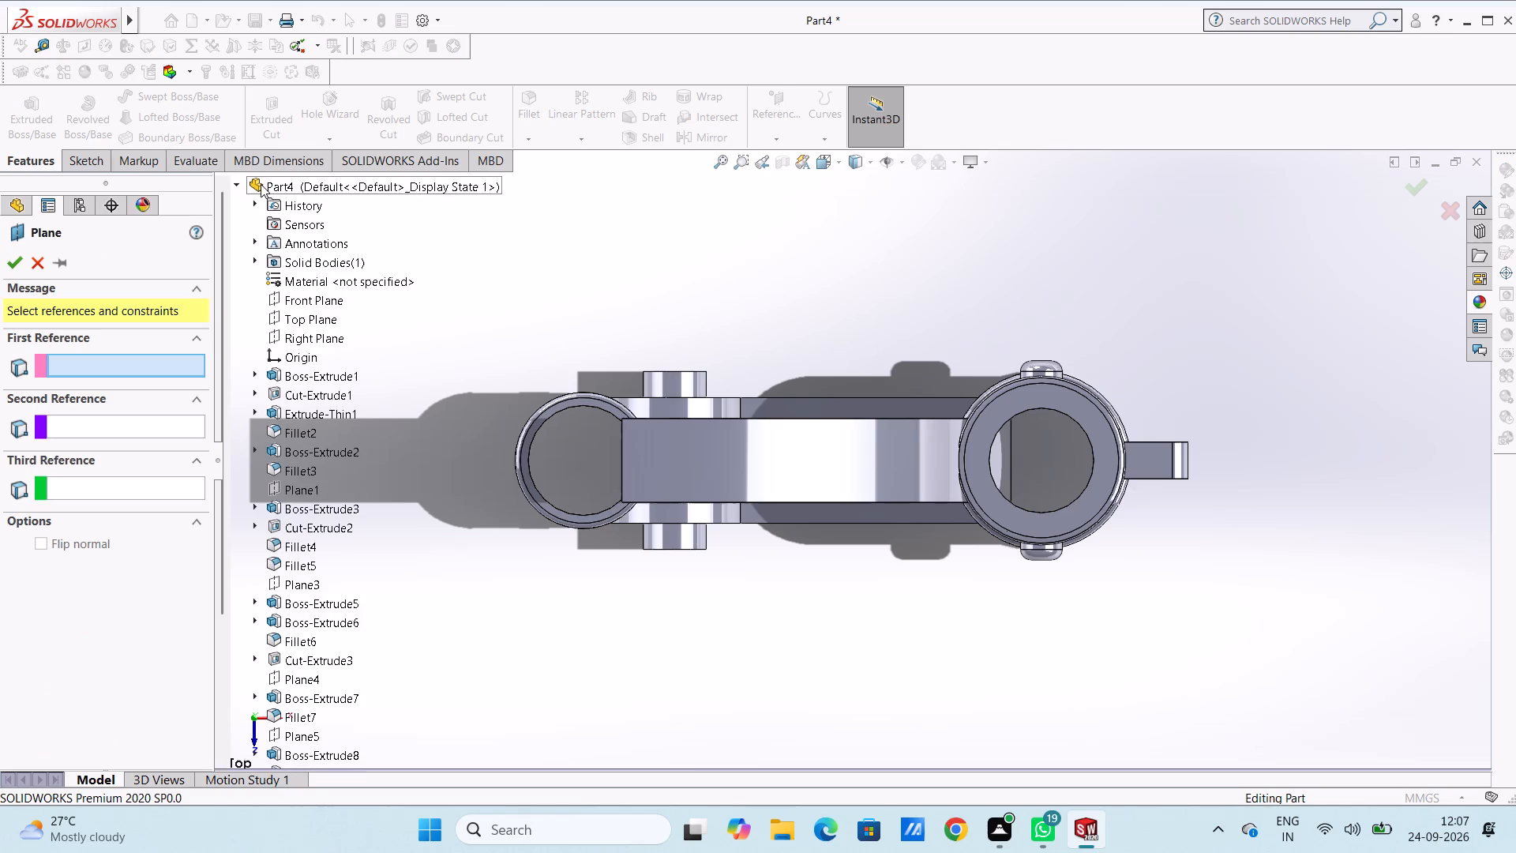
pyautogui.click(315, 299)
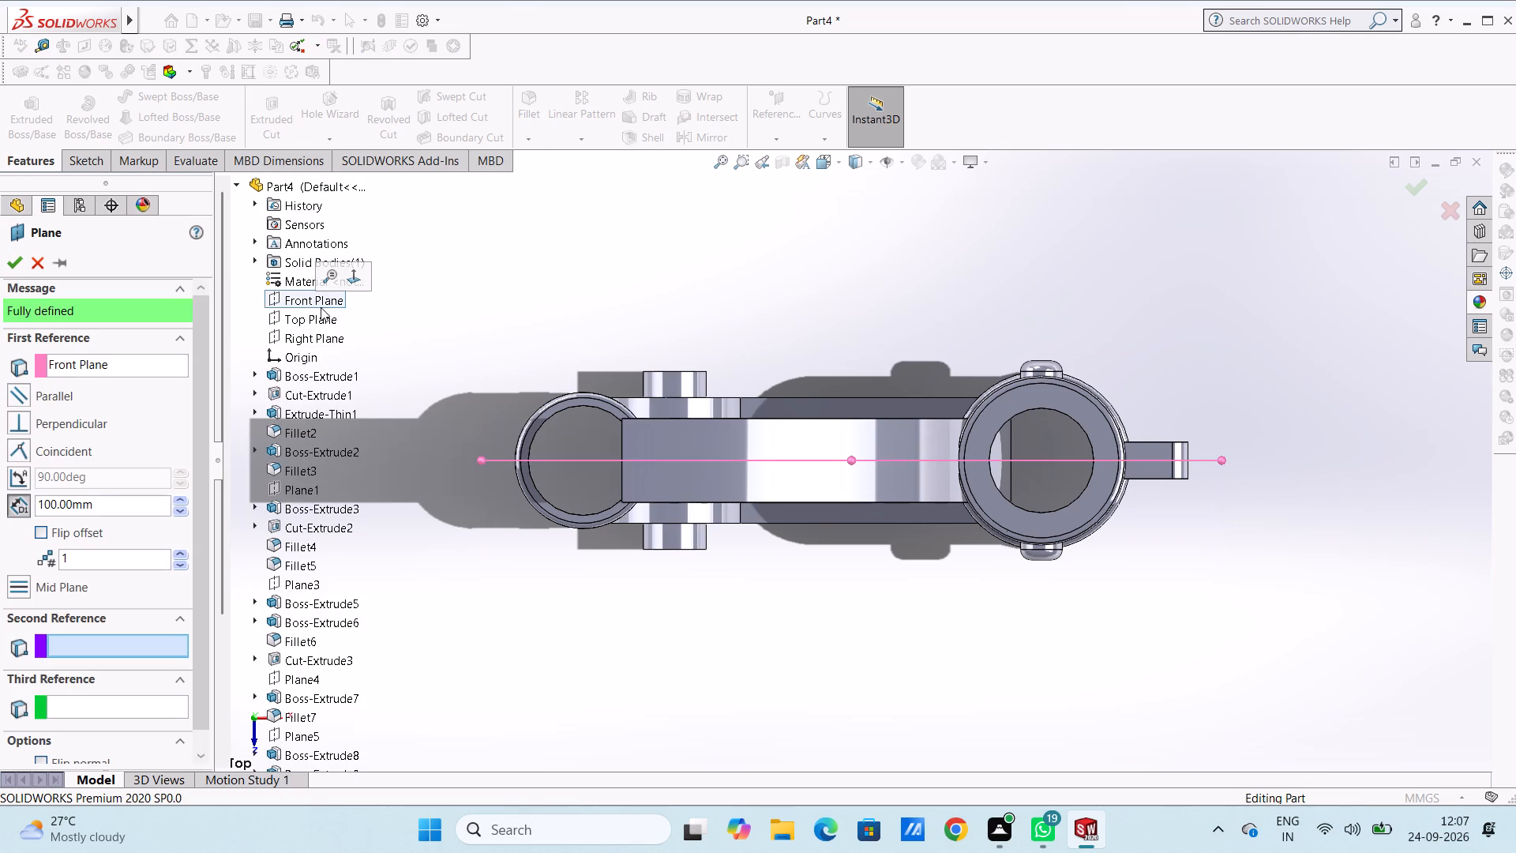
pyautogui.click(98, 500)
pyautogui.click(98, 499)
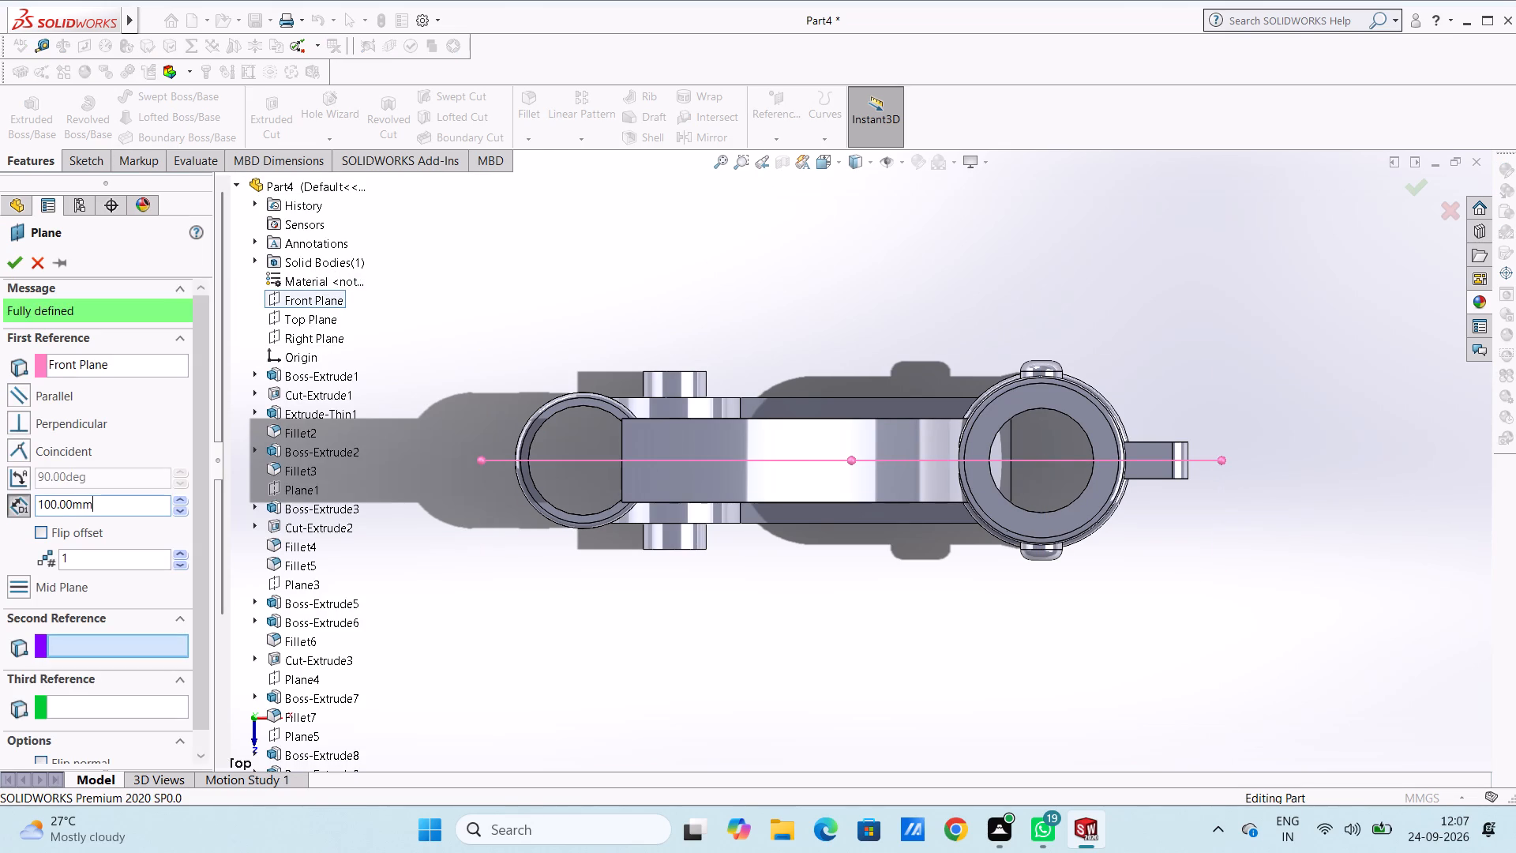
pyautogui.doubleClick(97, 509)
pyautogui.press('0')
pyautogui.press('Return')
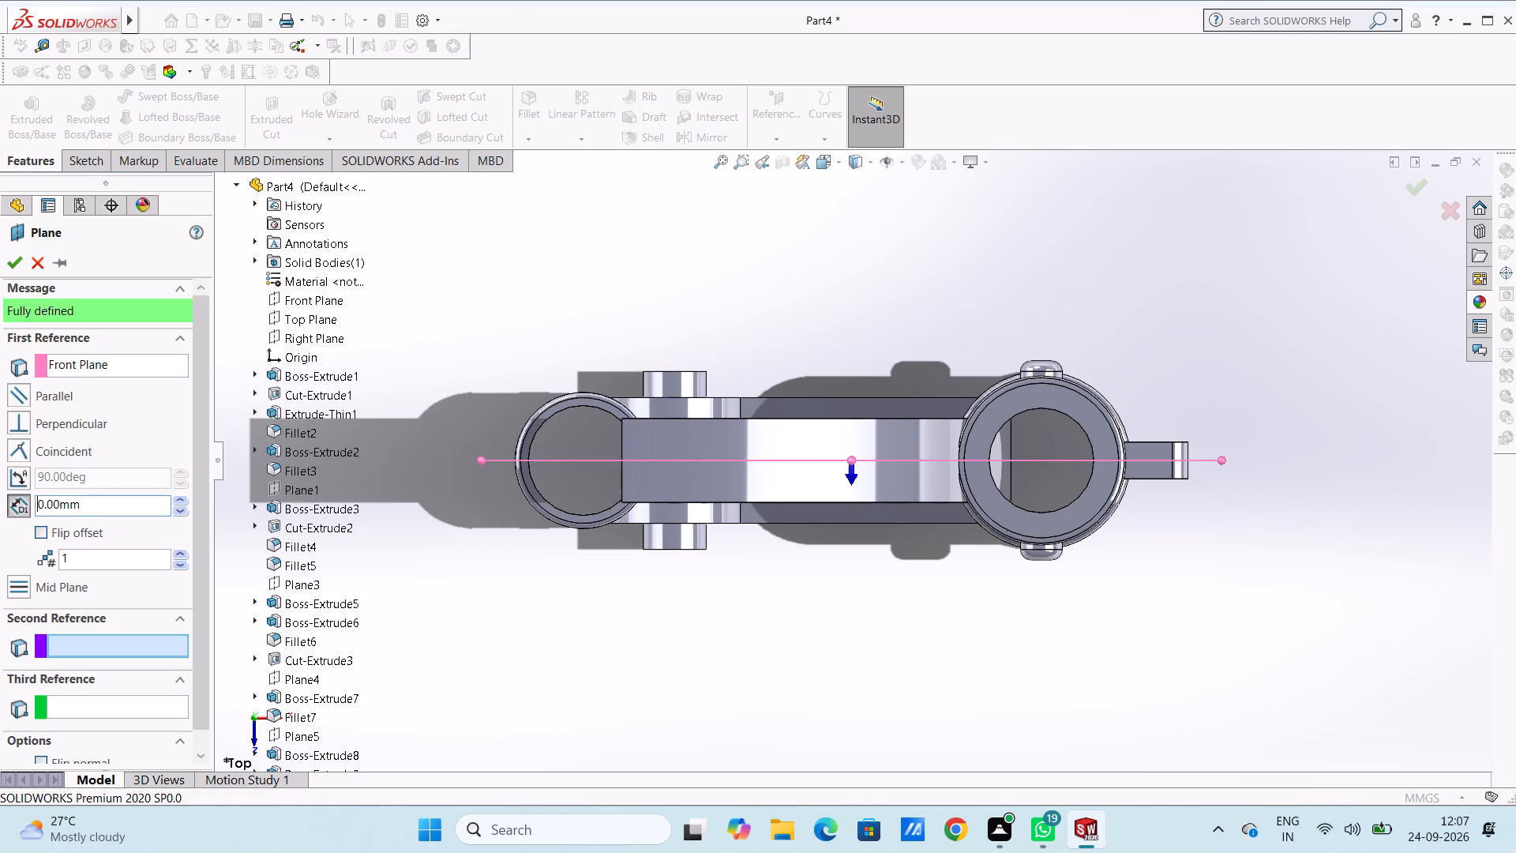
pyautogui.click(20, 260)
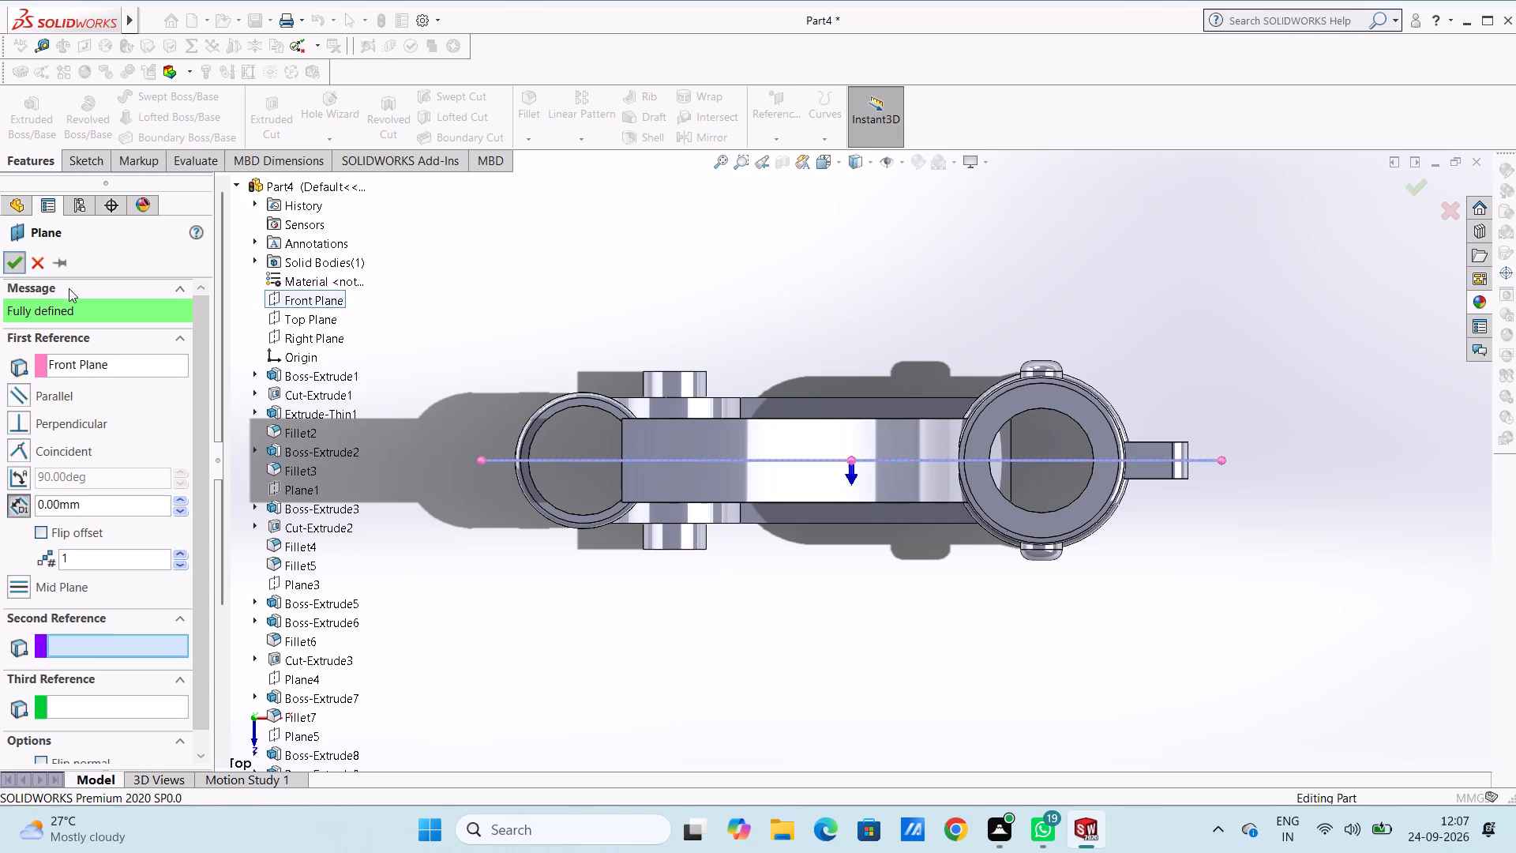
pyautogui.click(478, 296)
# Start a sketch on the new mid-plane and offset the curved arm's lower edge 10 mm inward, reversed below the arm.
pyautogui.hotkey('ctrl', '1')
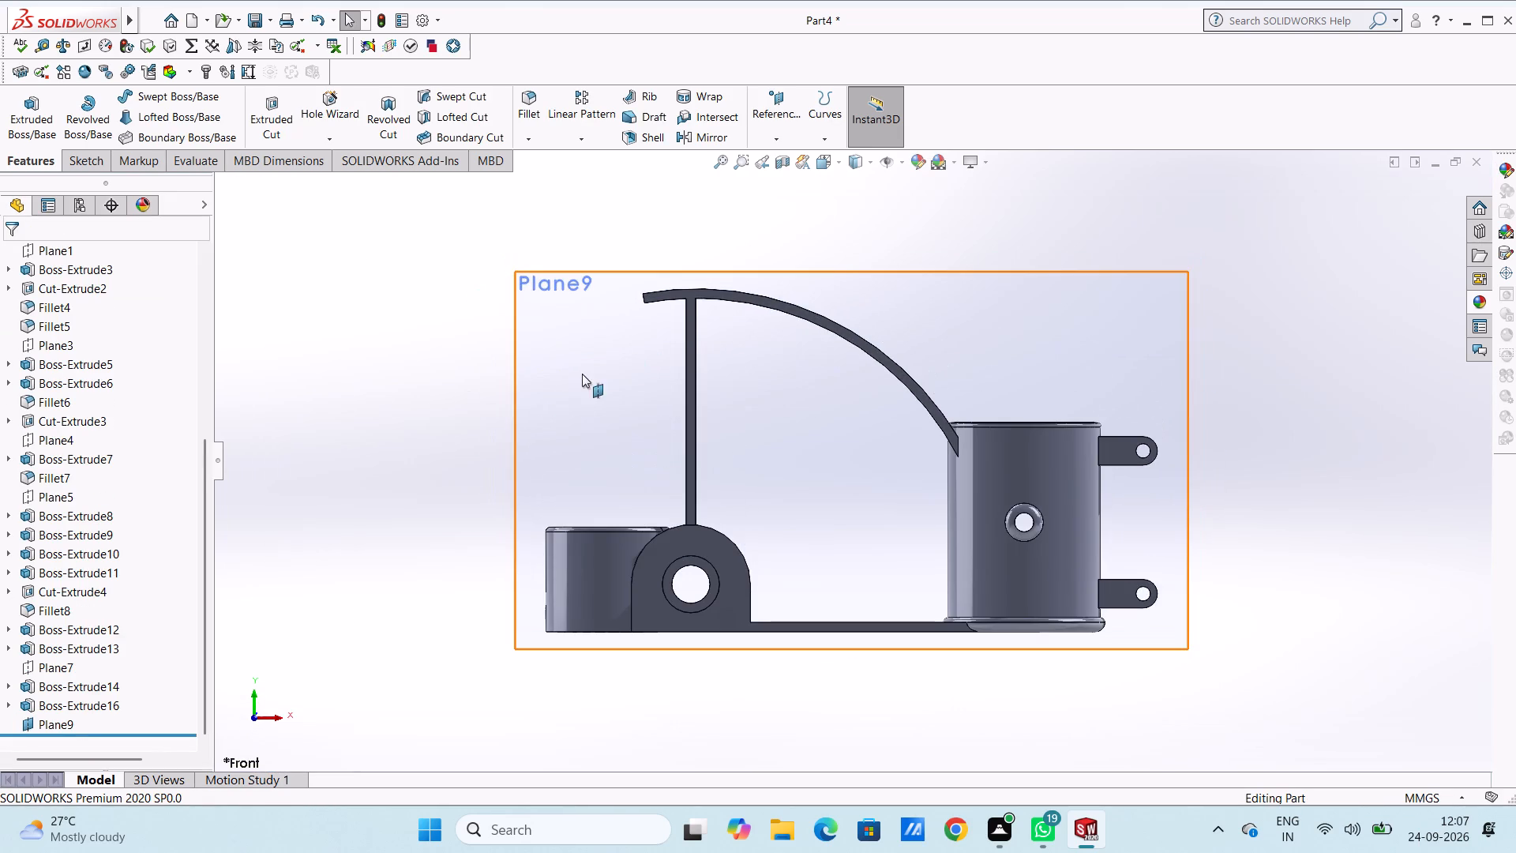
pyautogui.click(582, 374)
pyautogui.click(645, 333)
pyautogui.click(424, 389)
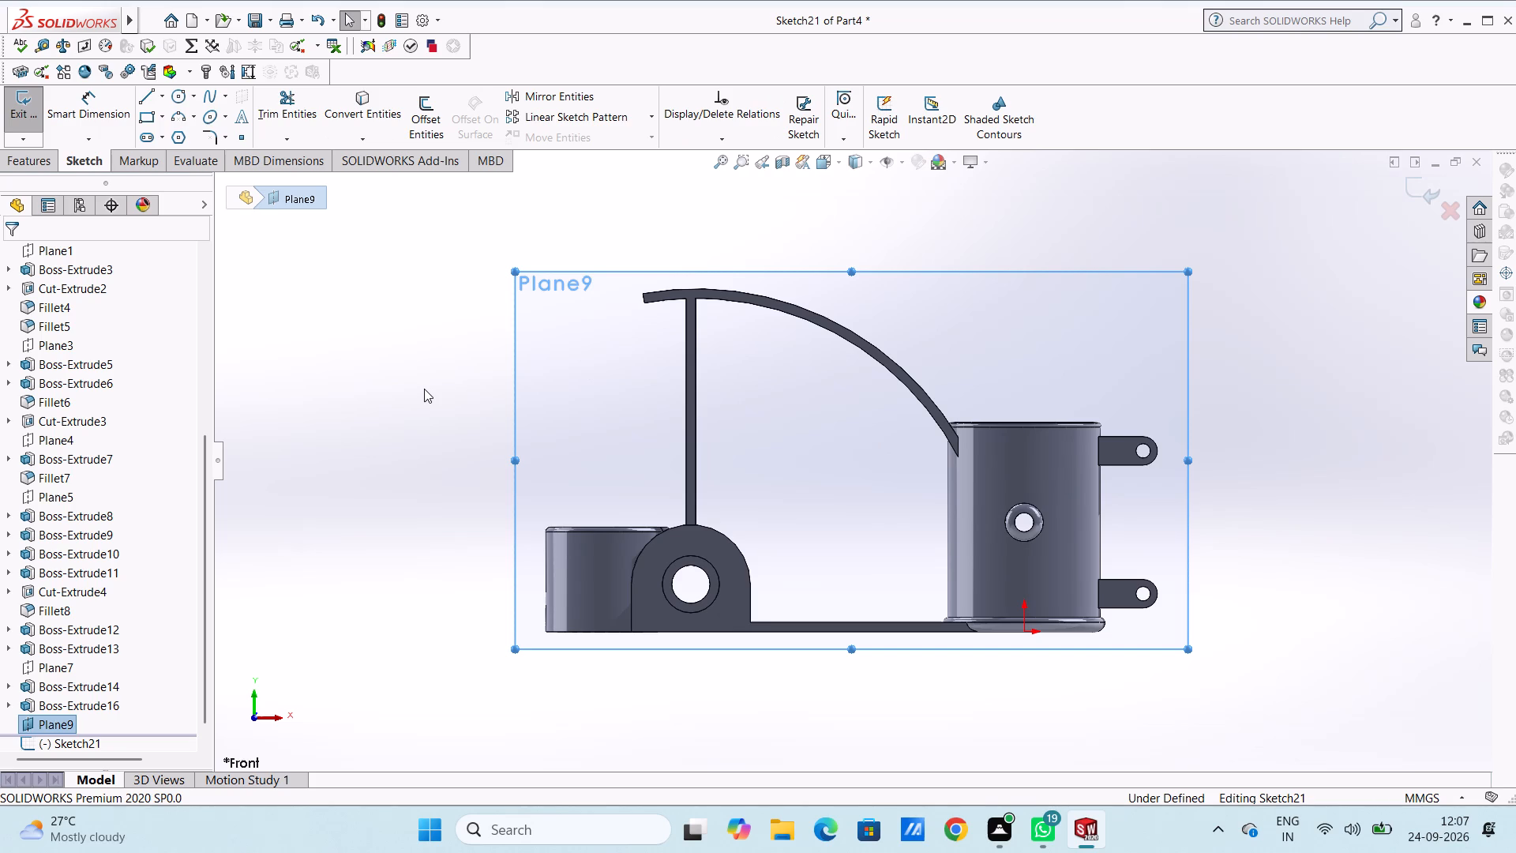
pyautogui.click(421, 111)
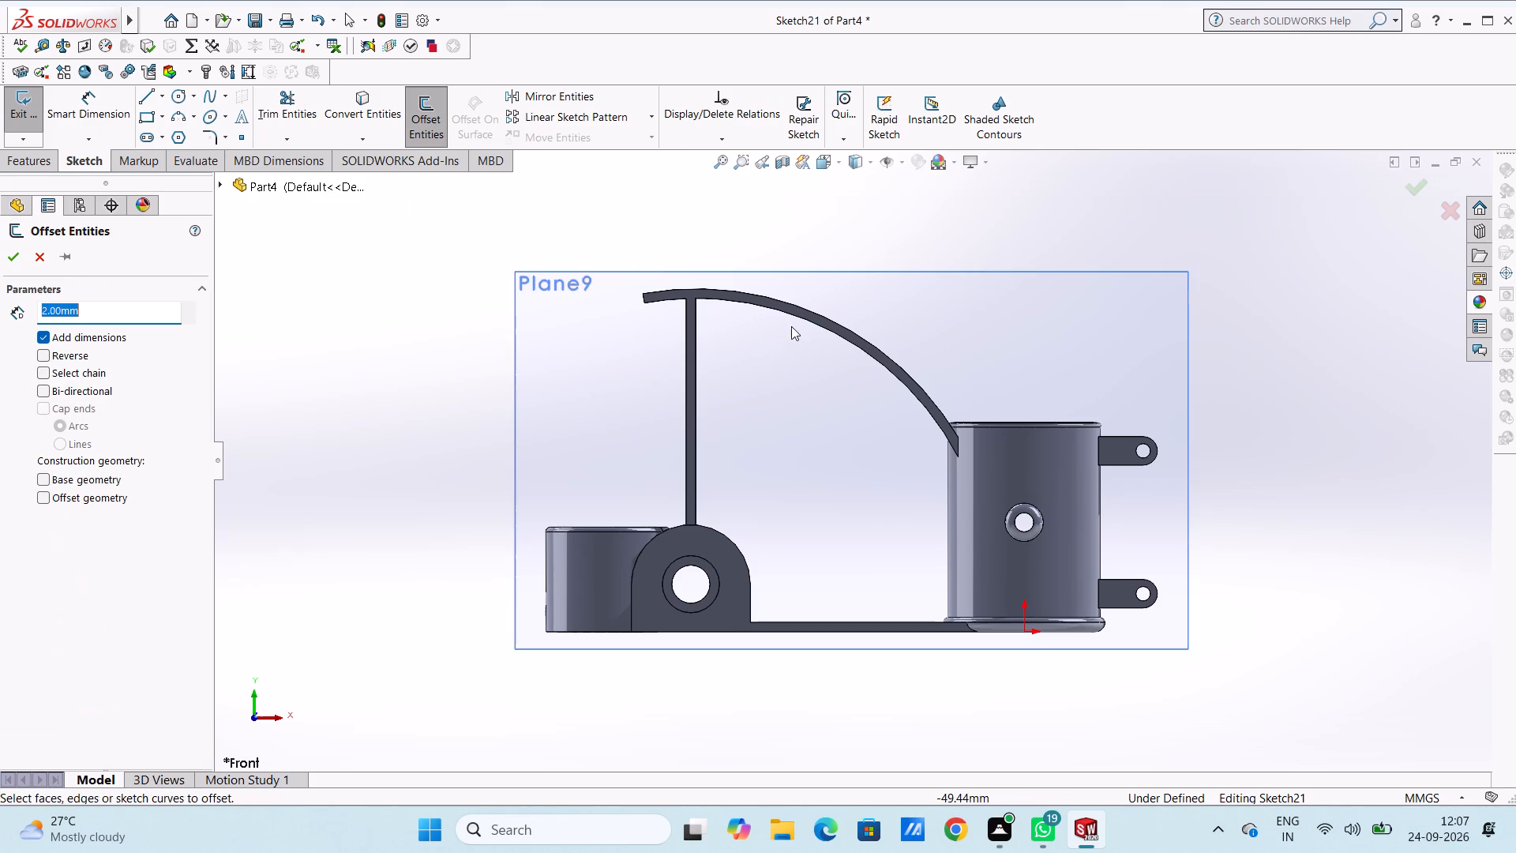
pyautogui.click(798, 318)
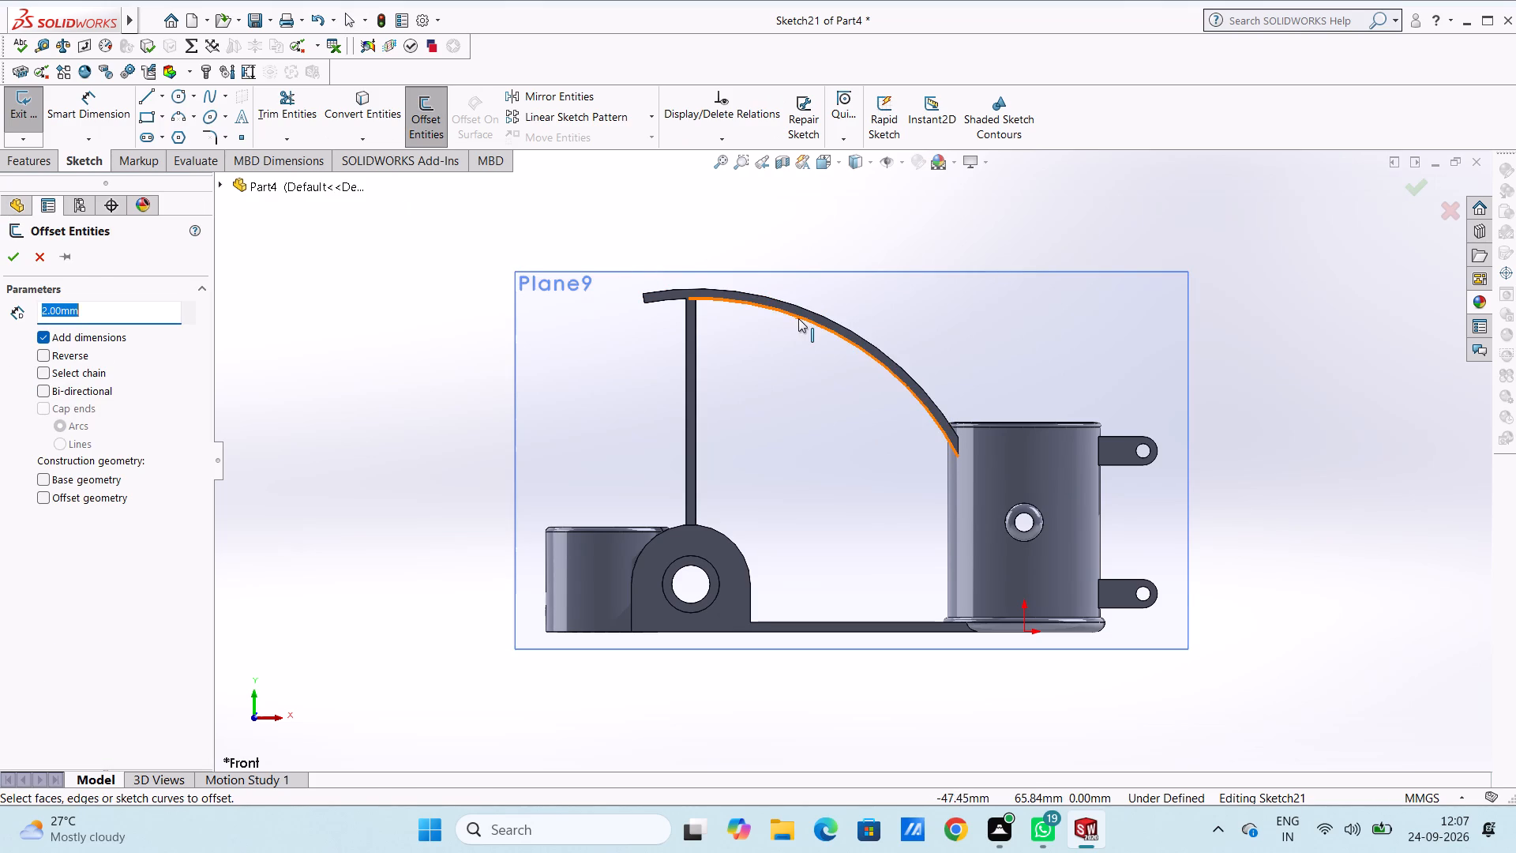
pyautogui.click(40, 352)
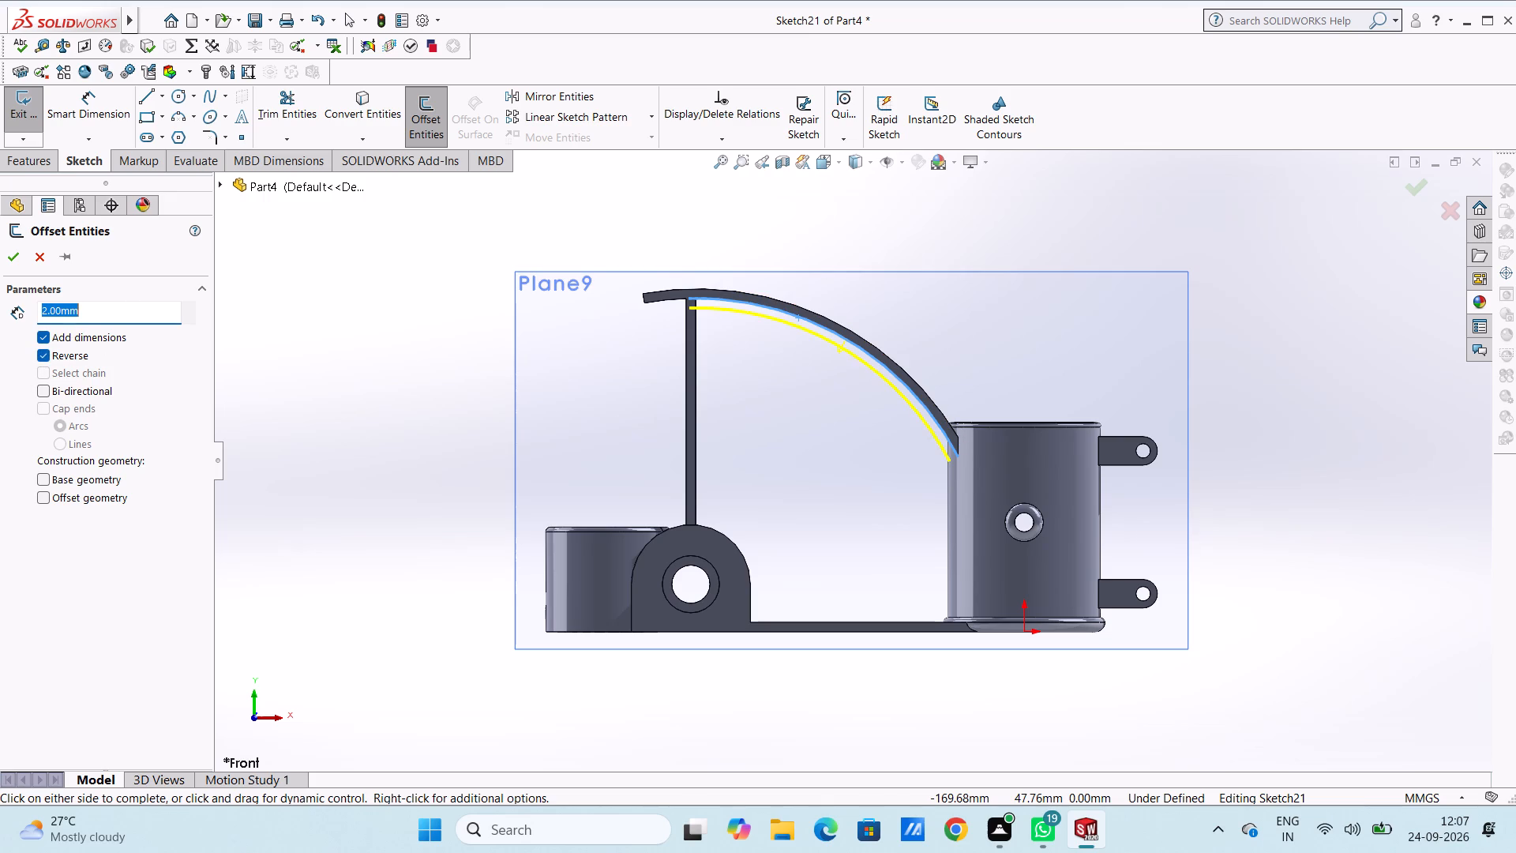
pyautogui.write('20')
pyautogui.press('Return')
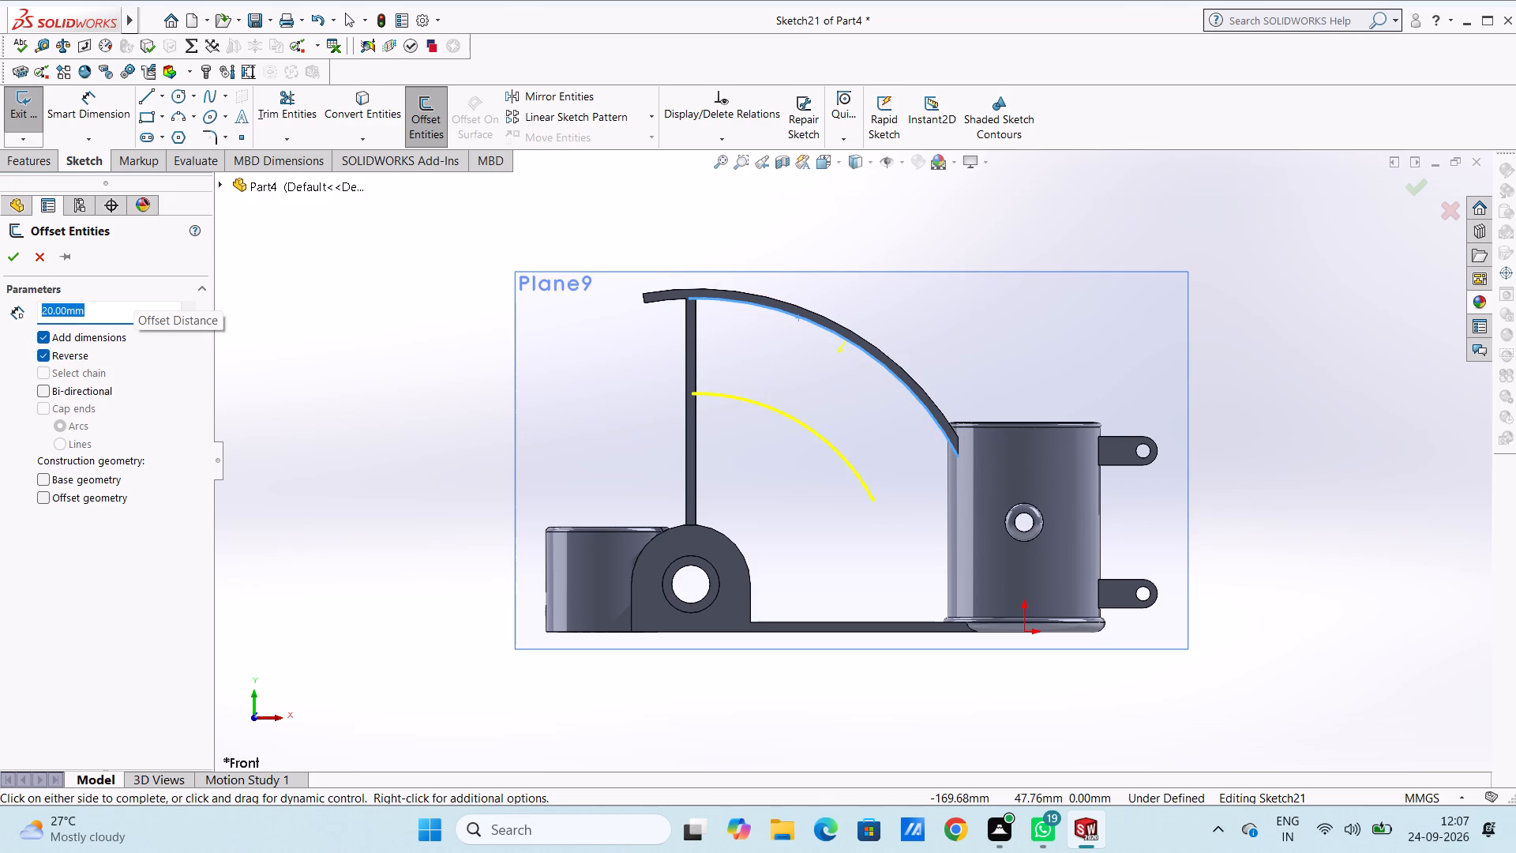
pyautogui.write('10')
pyautogui.press('Return')
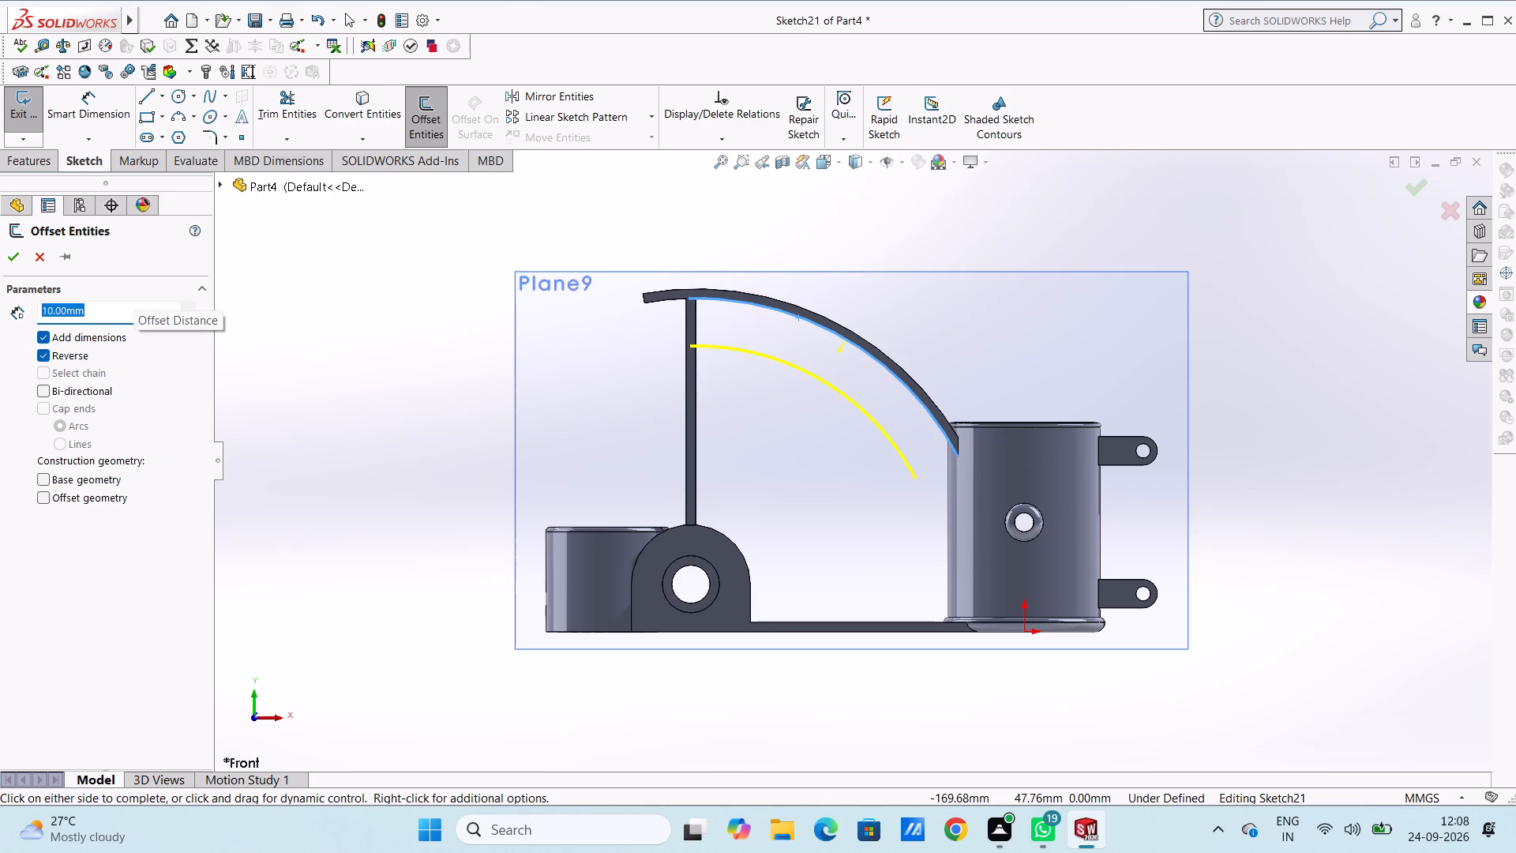
pyautogui.click(6, 257)
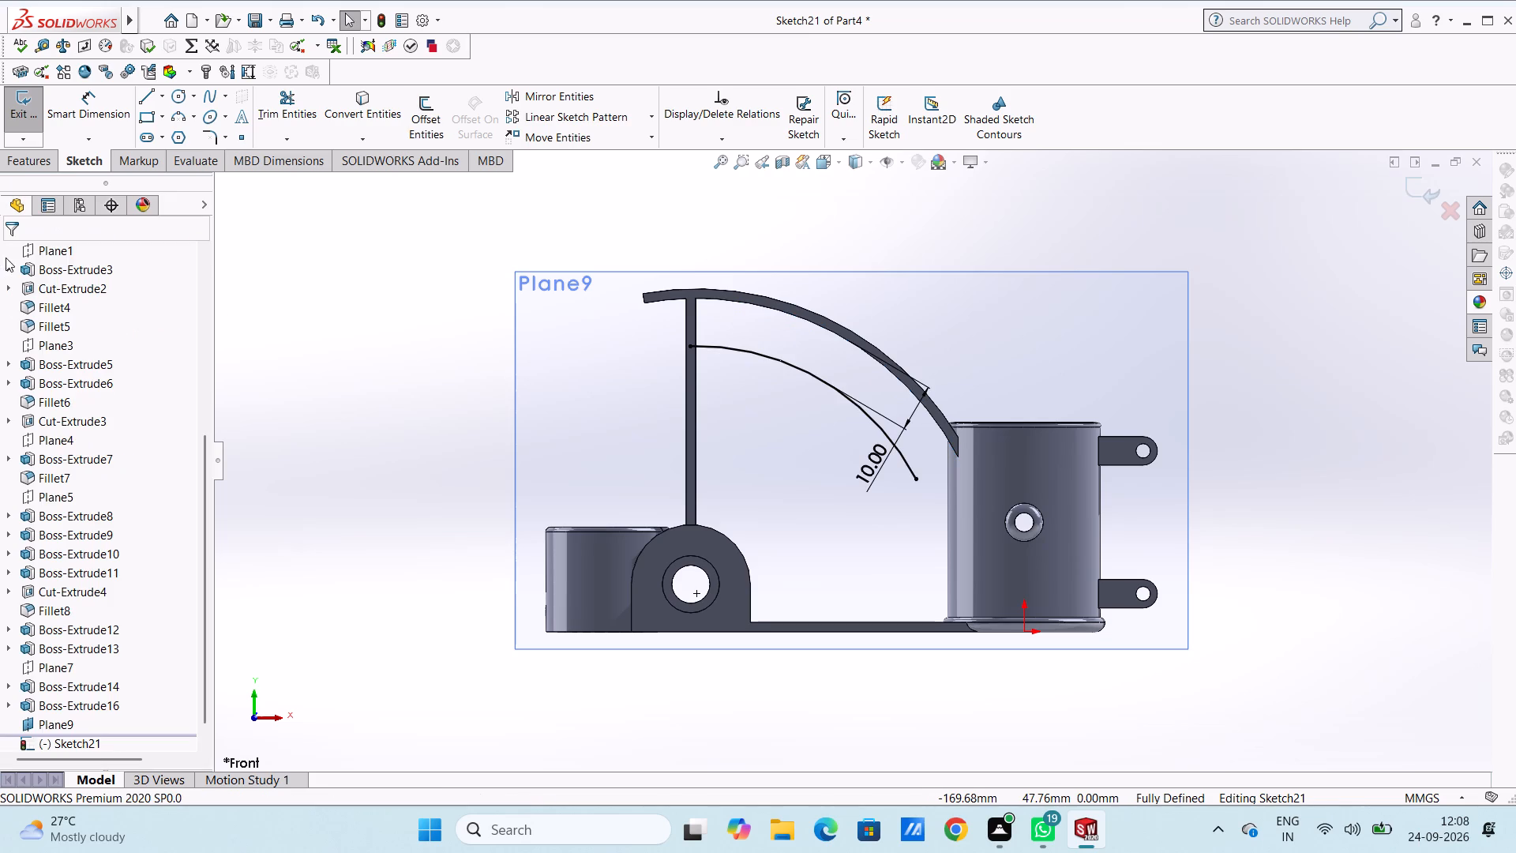
# Offset the upright plate's inner edge 10 mm in the reversed direction, towards the large cylinder.
pyautogui.click(415, 111)
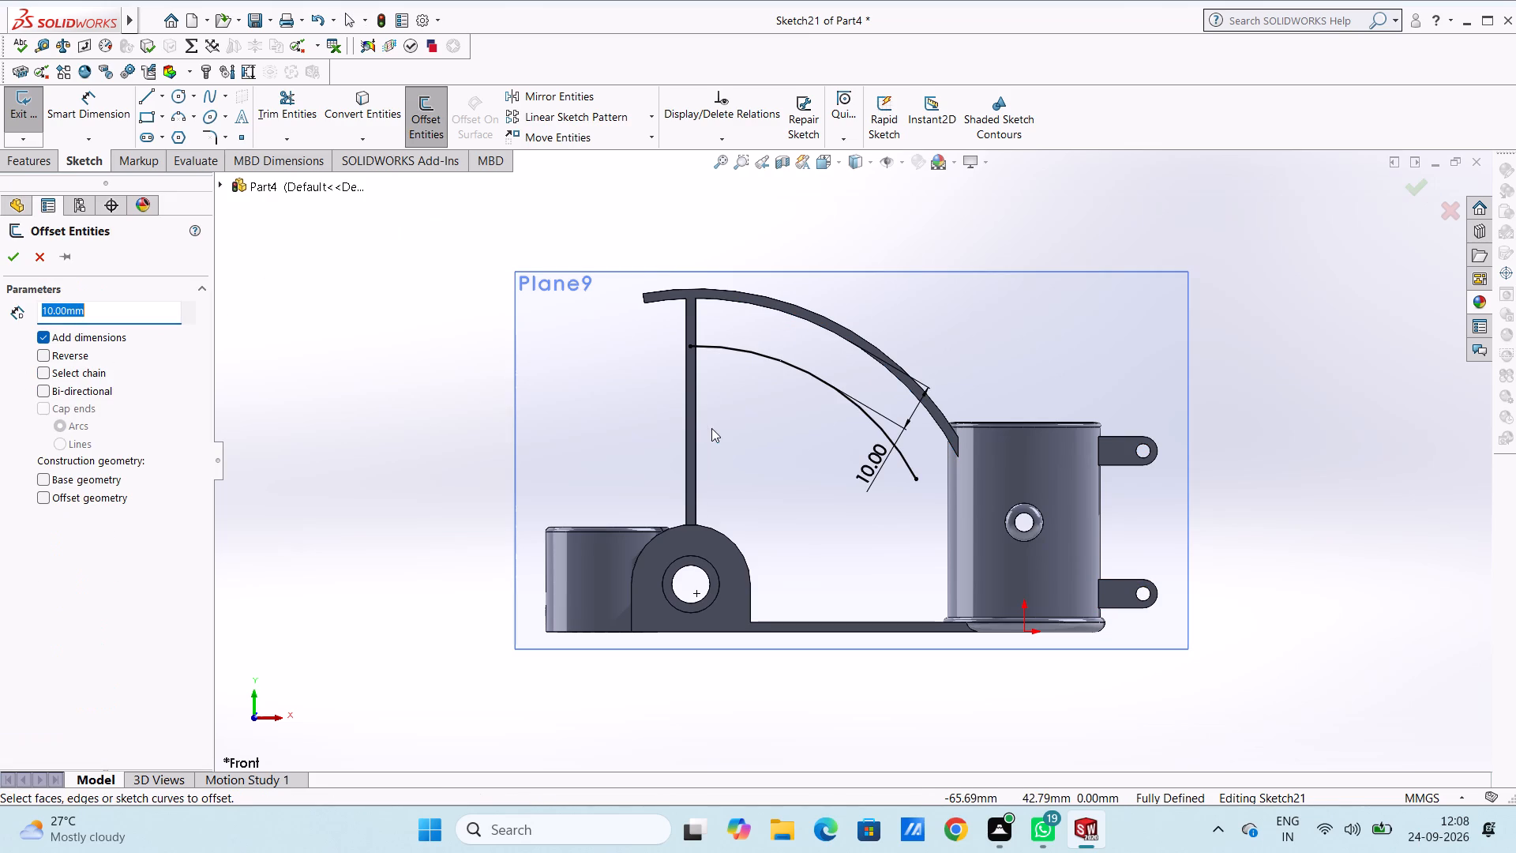
pyautogui.click(696, 425)
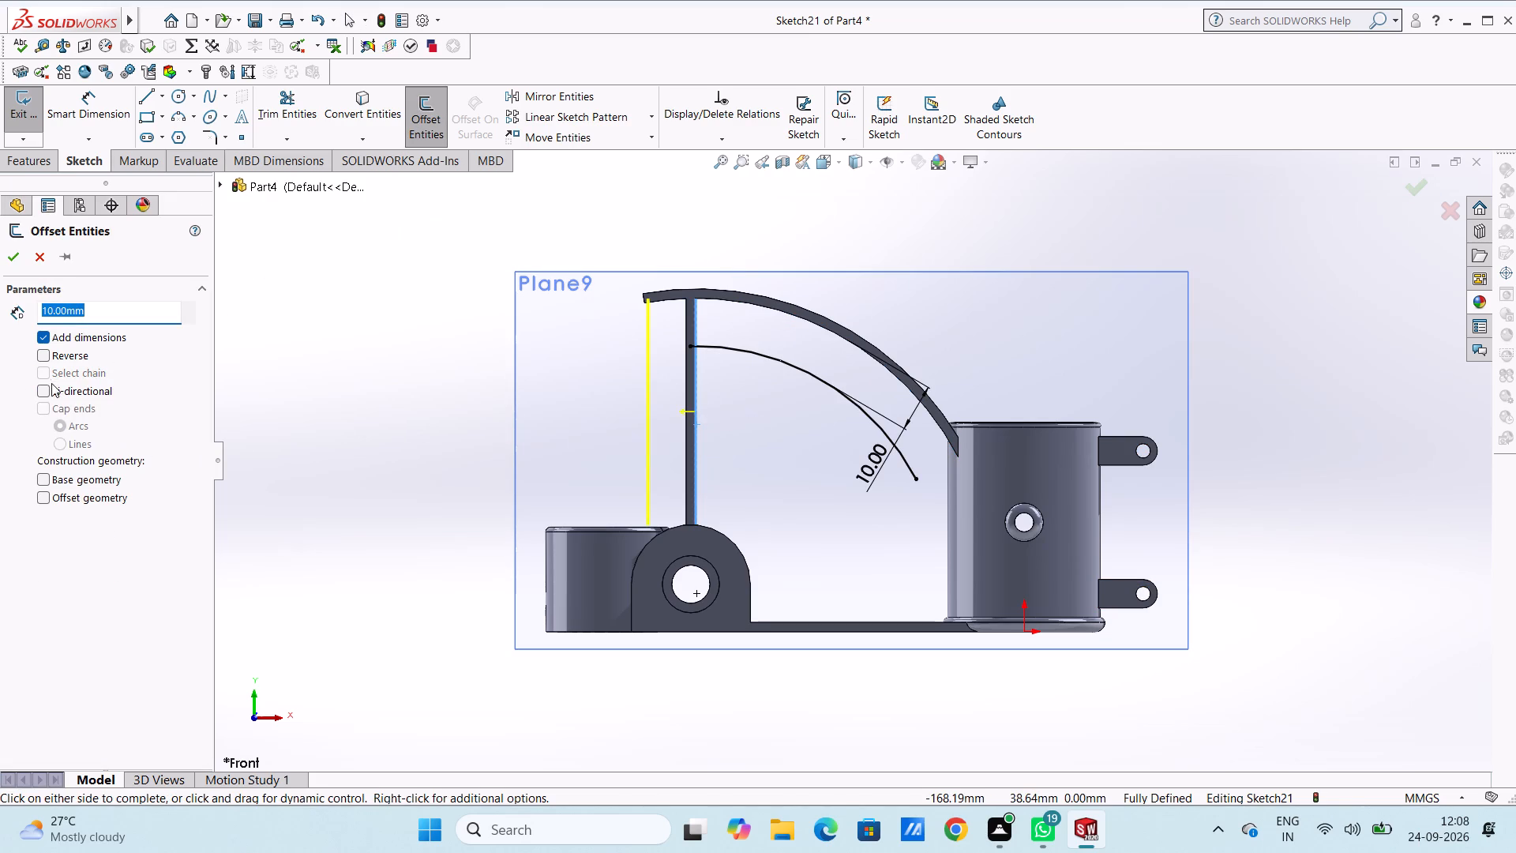
pyautogui.click(43, 355)
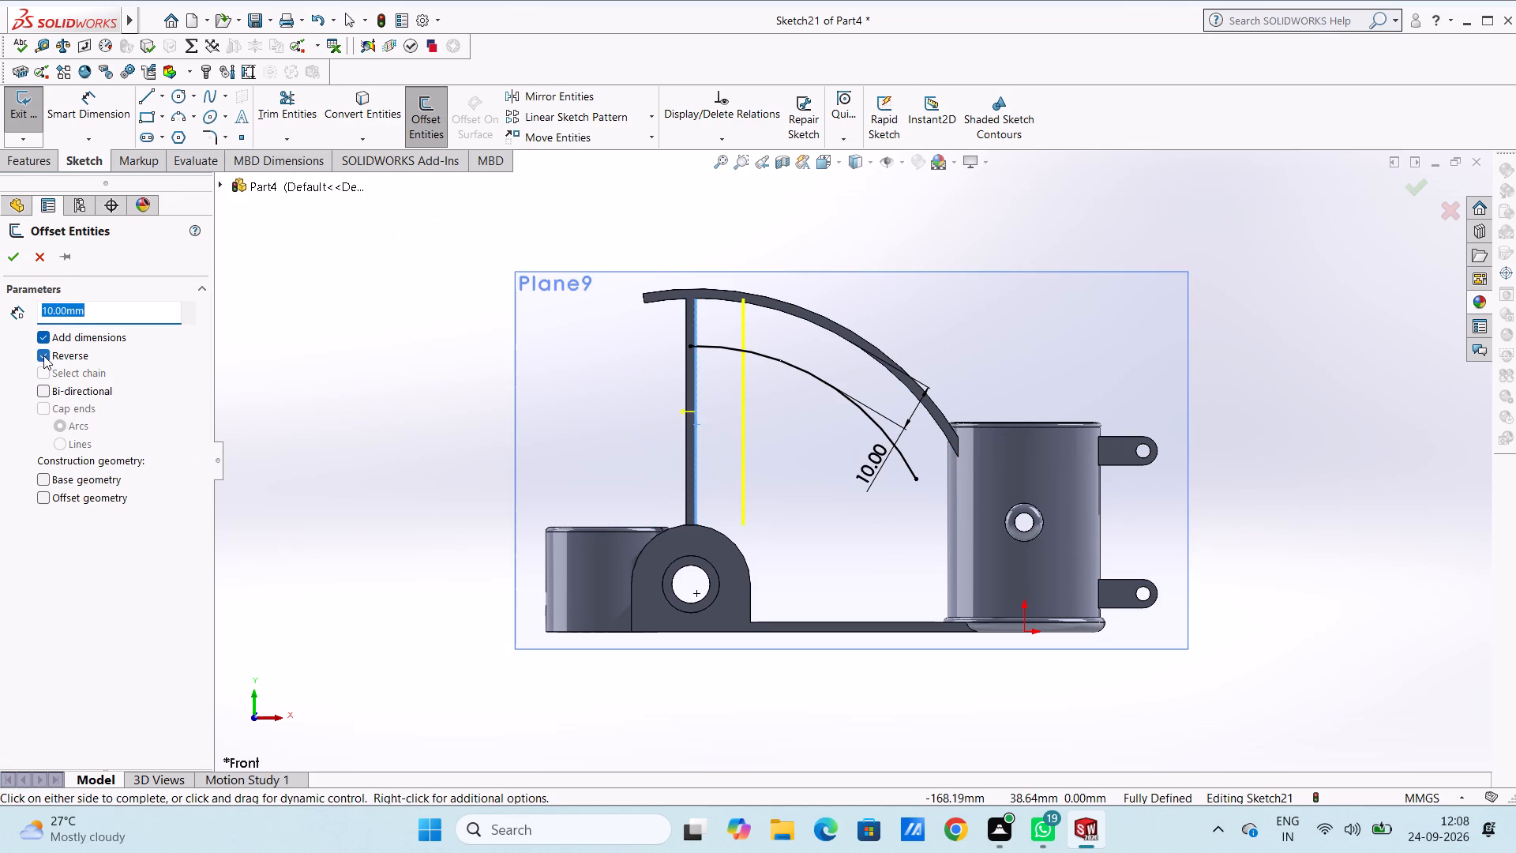
pyautogui.click(13, 260)
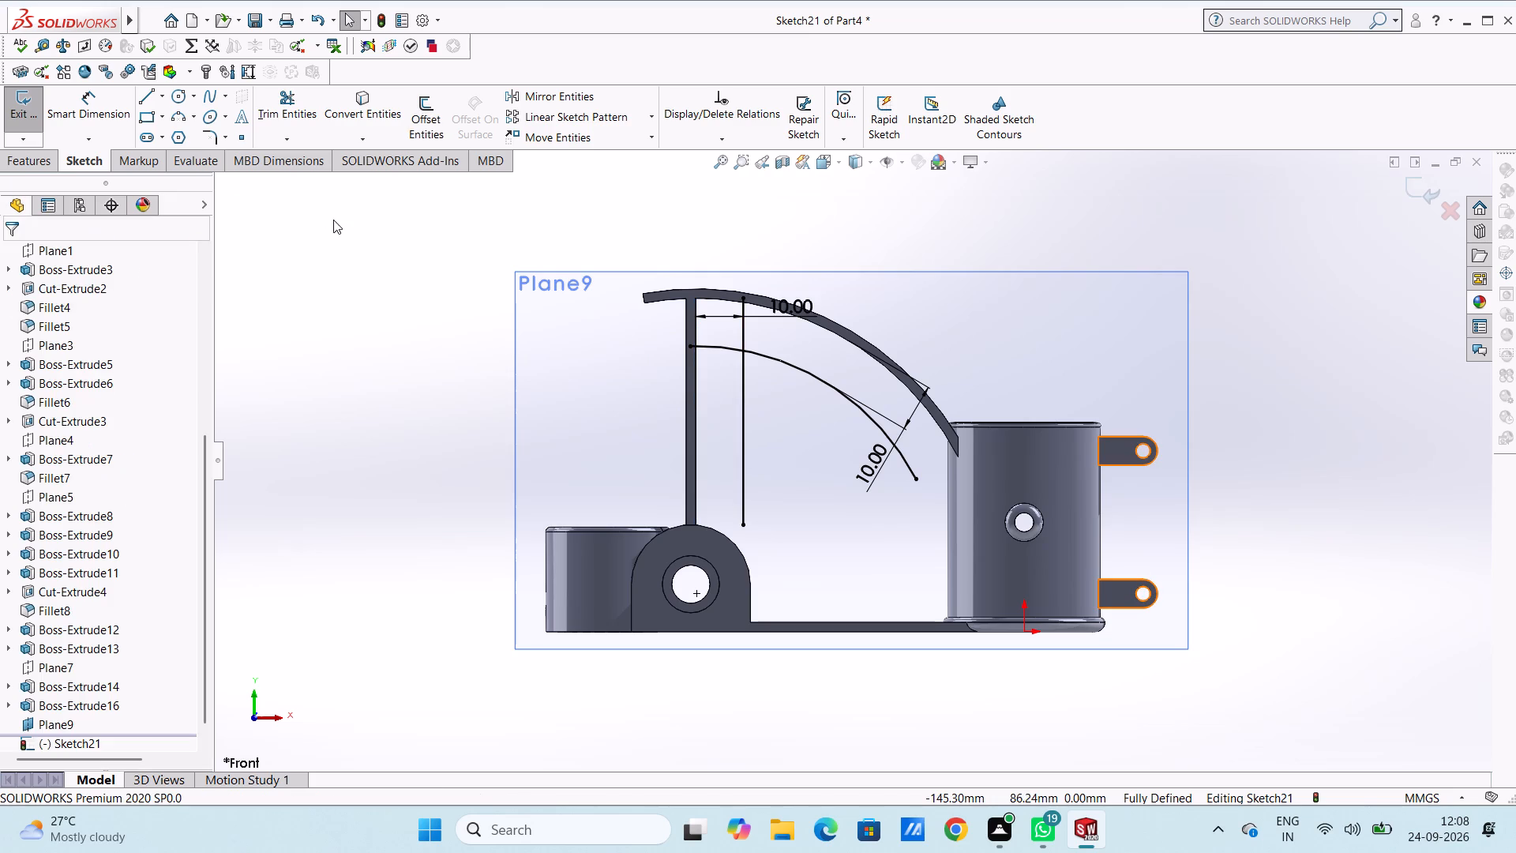
# Offset the base plate's upper edge 20 mm upward in the sketch.
pyautogui.click(418, 115)
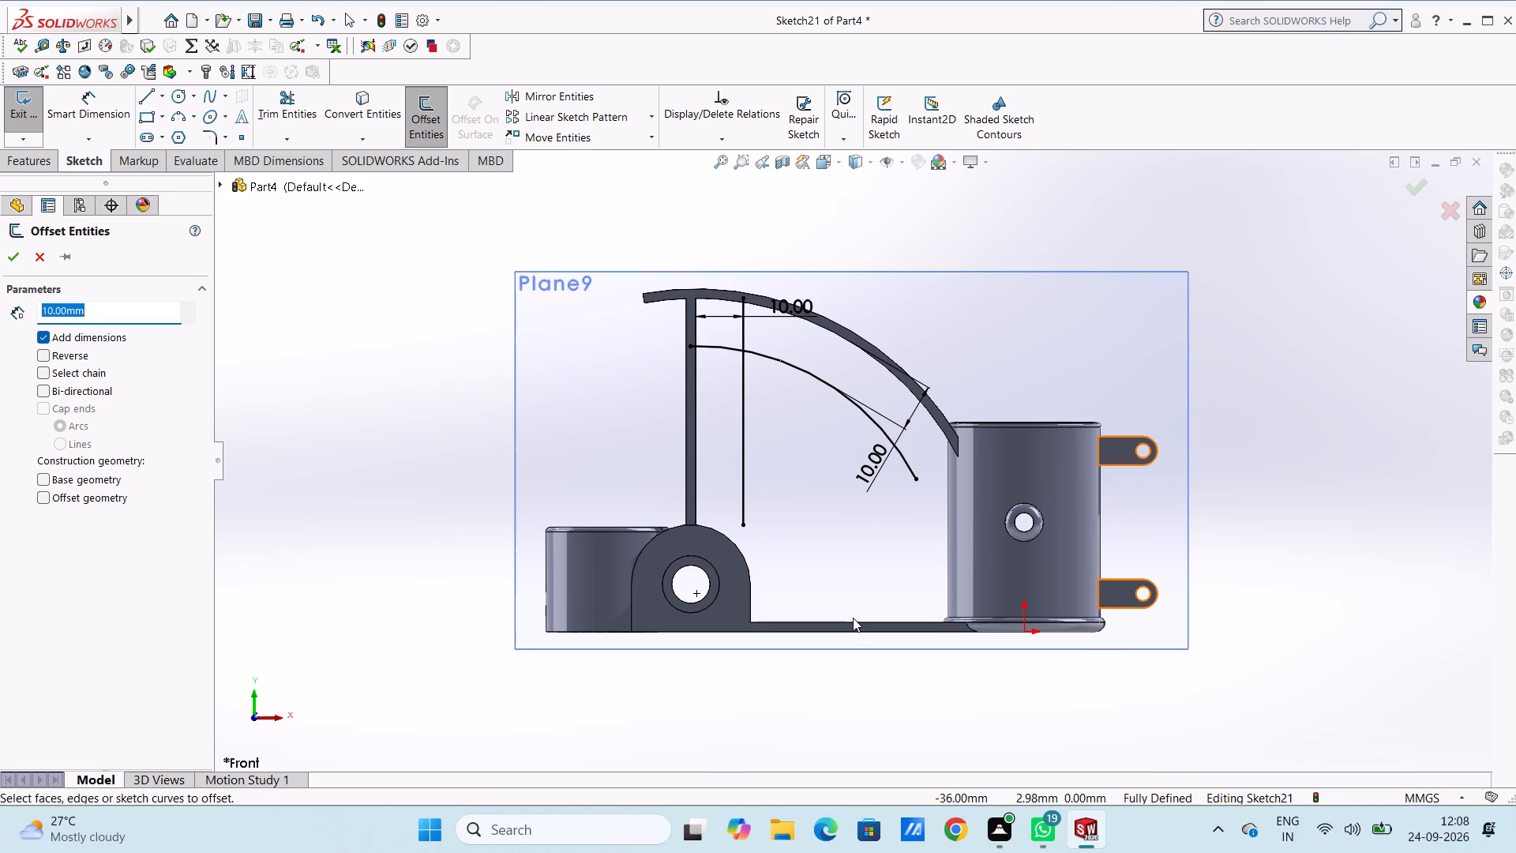
pyautogui.click(854, 622)
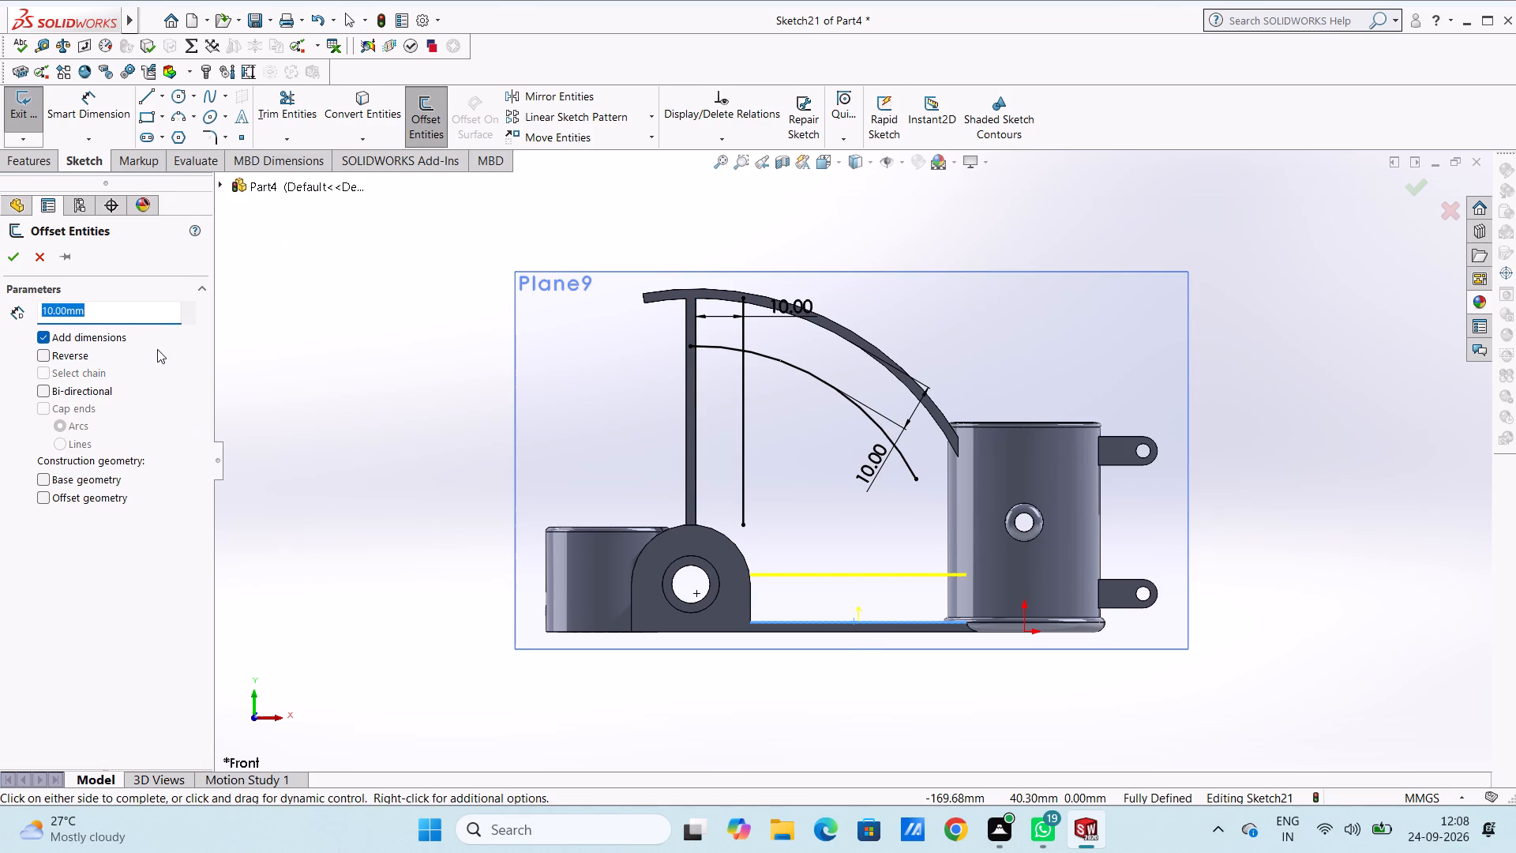
pyautogui.write('20')
pyautogui.press('Return')
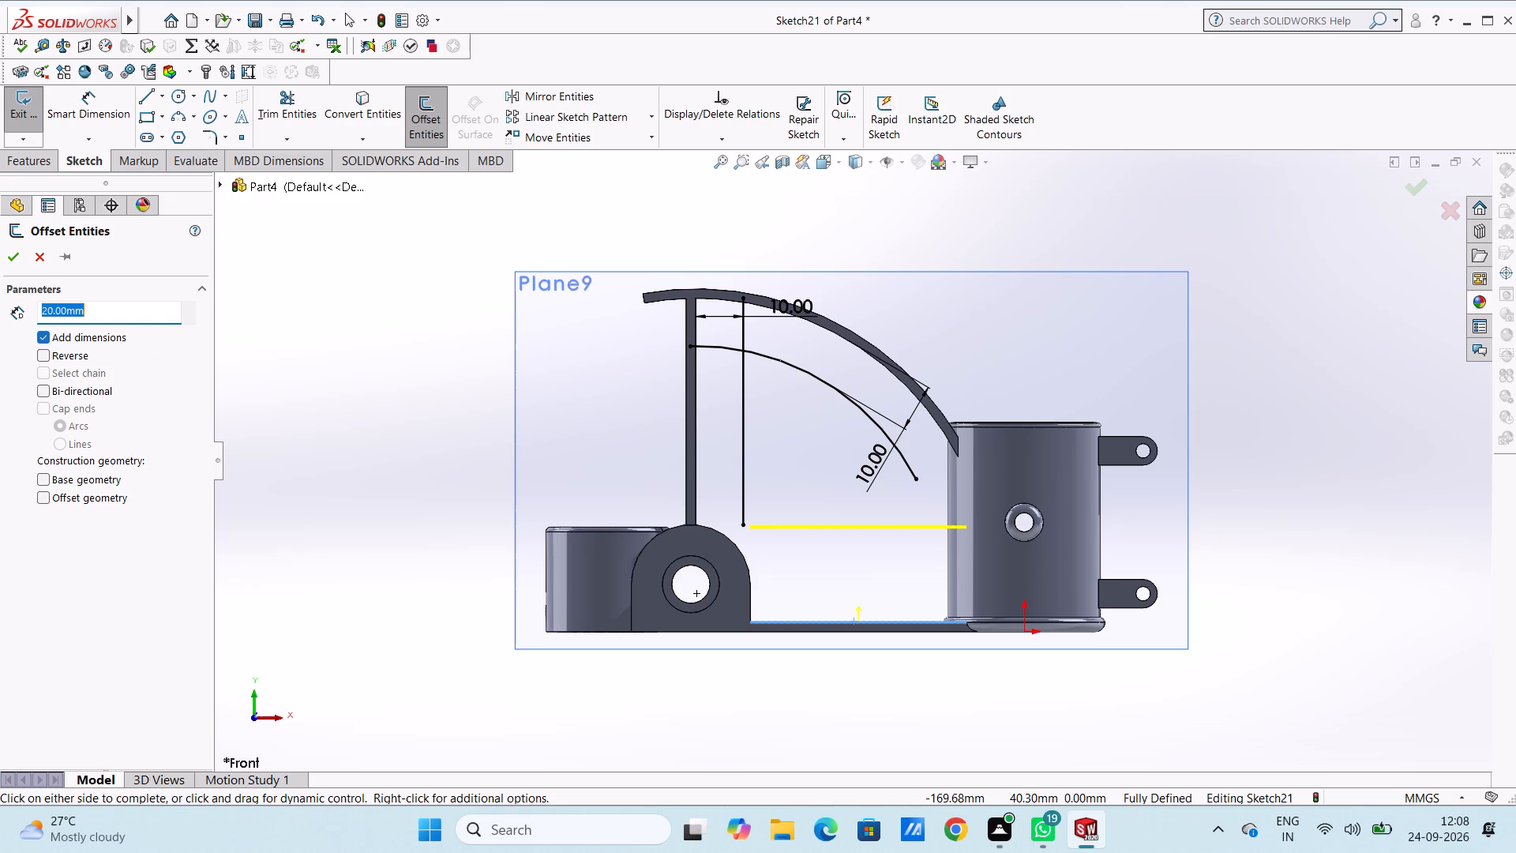
pyautogui.click(13, 255)
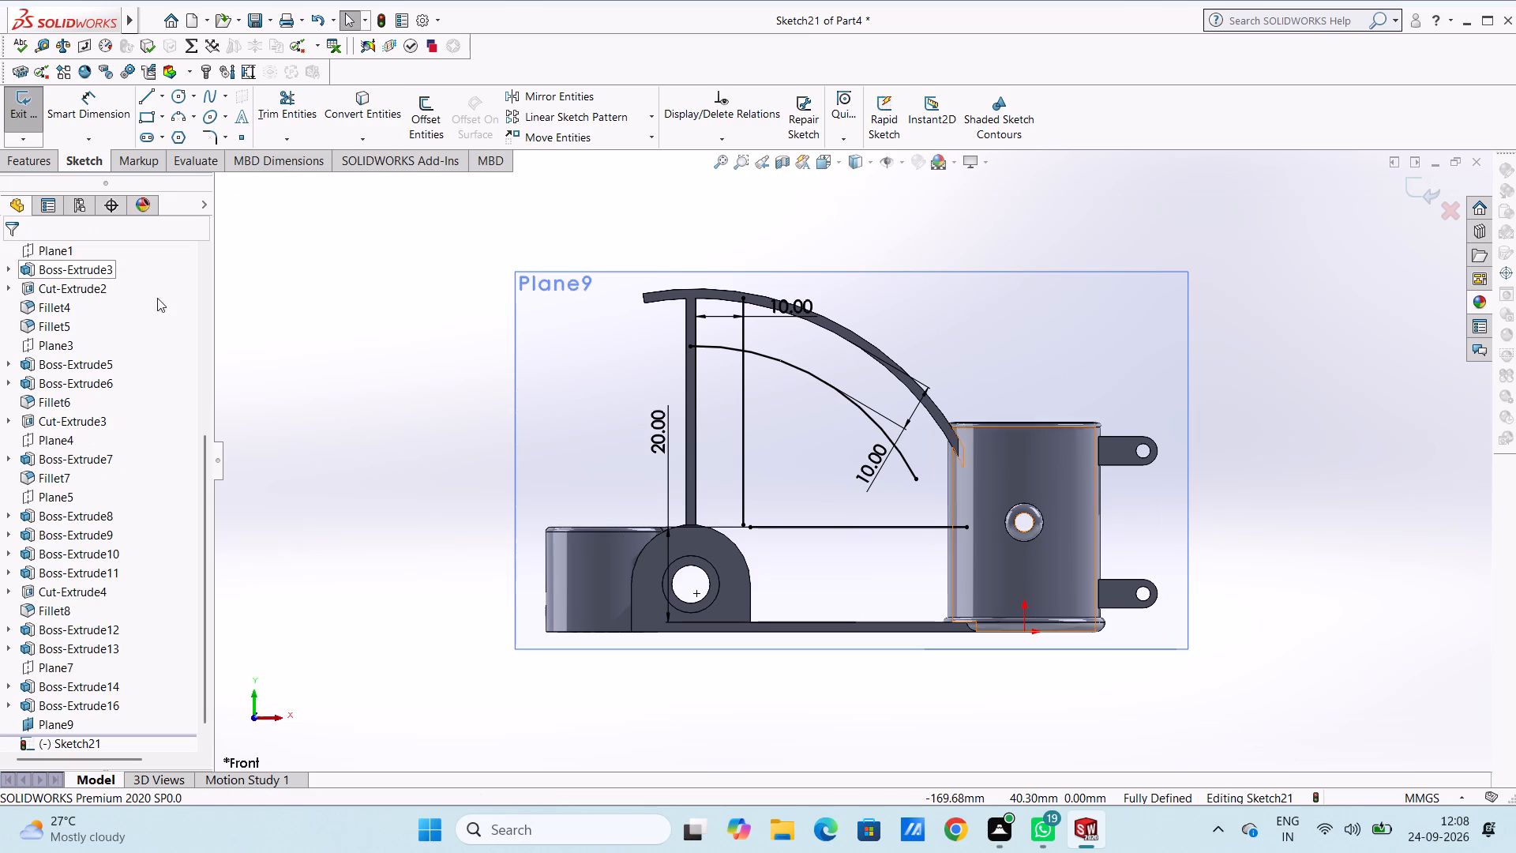
# Offset the large cylinder's side edge 6 mm towards the upright plate.
pyautogui.click(422, 110)
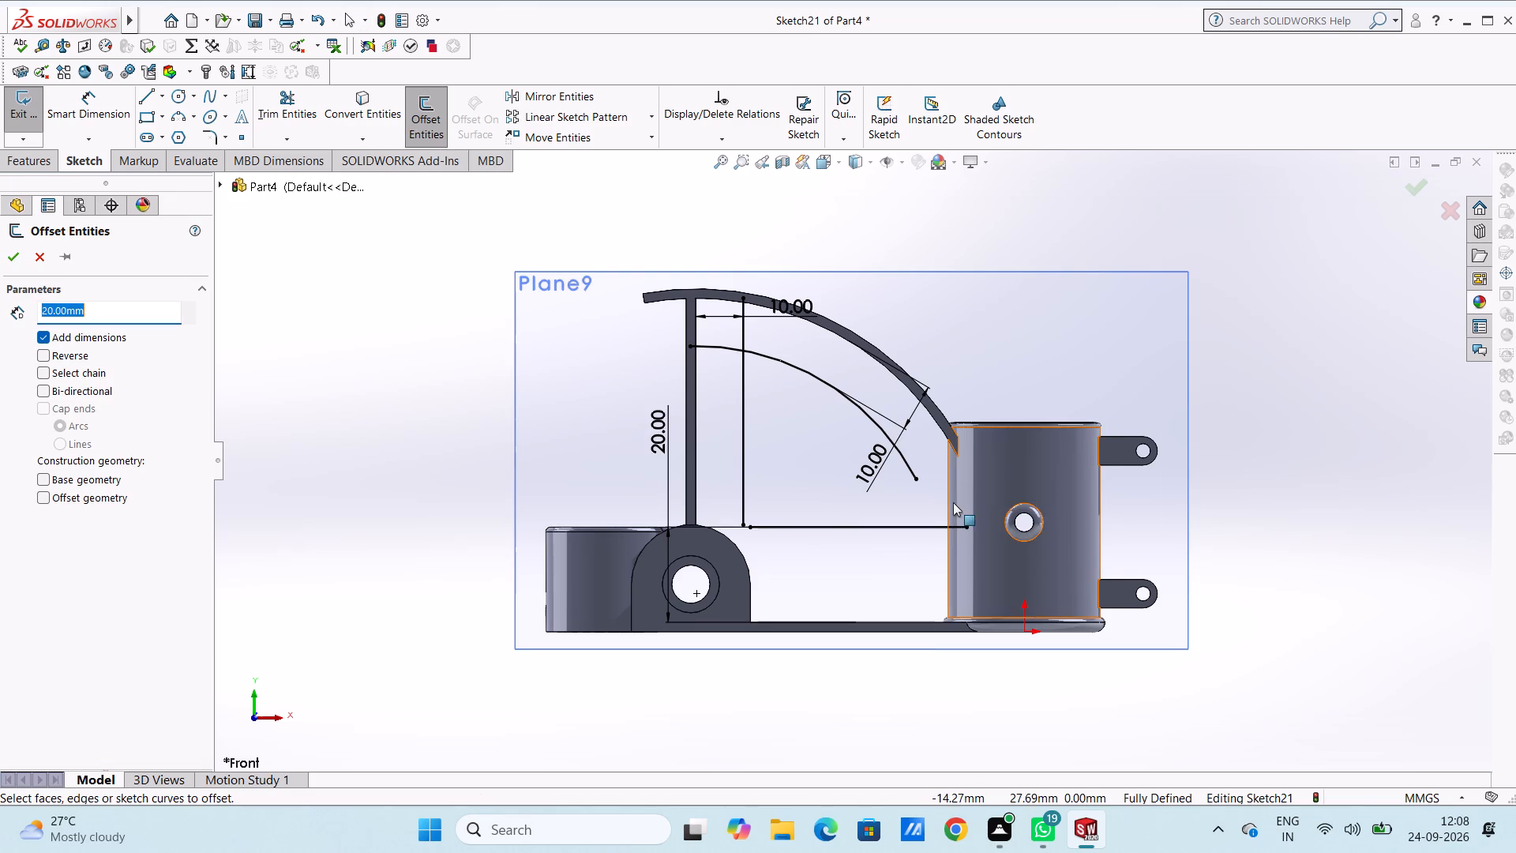
pyautogui.click(947, 500)
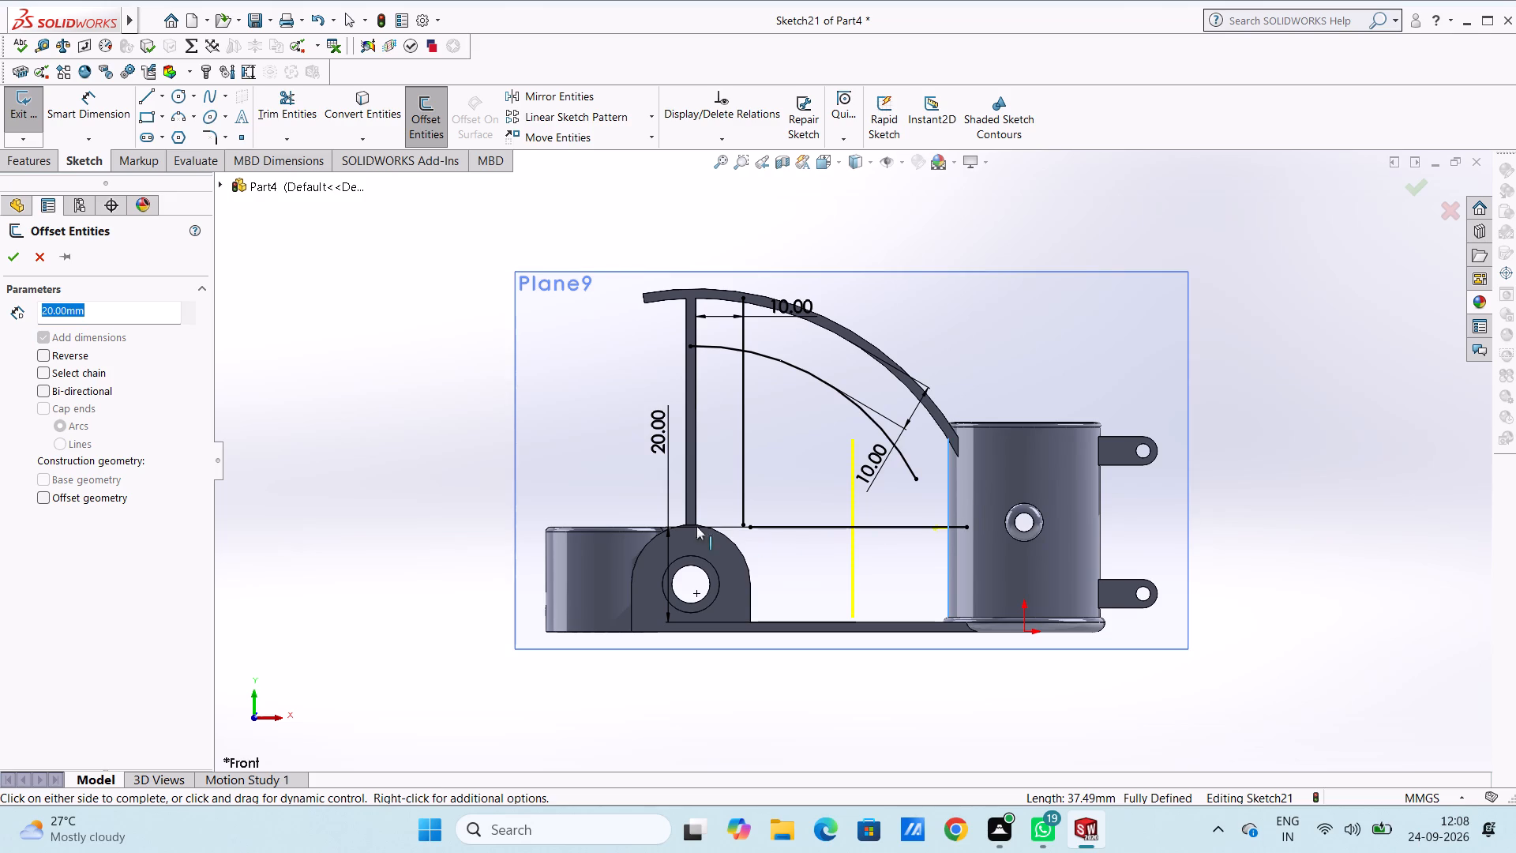
pyautogui.write('10')
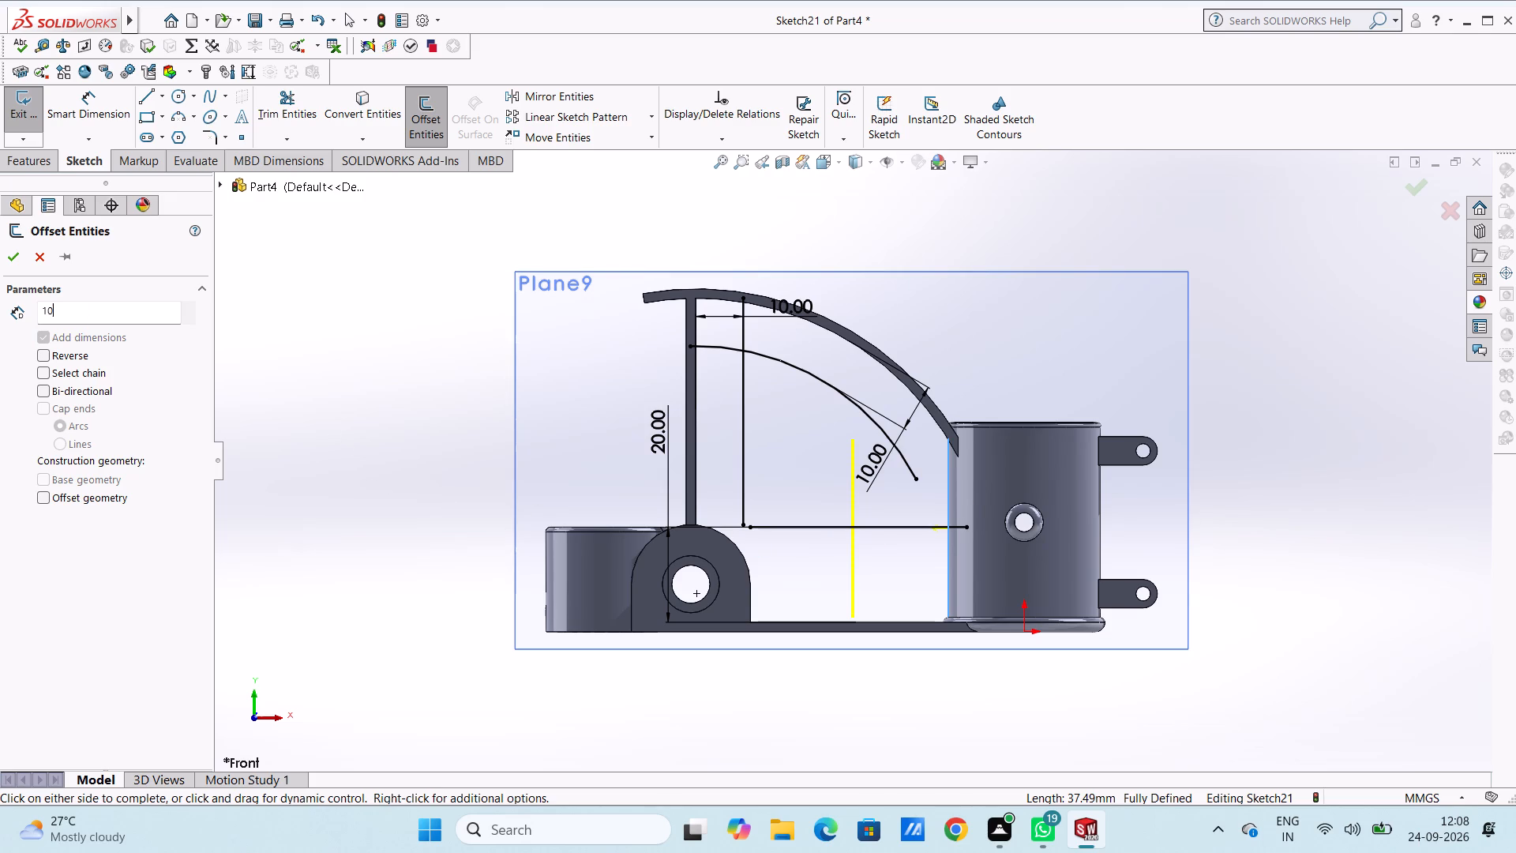
pyautogui.press('Return')
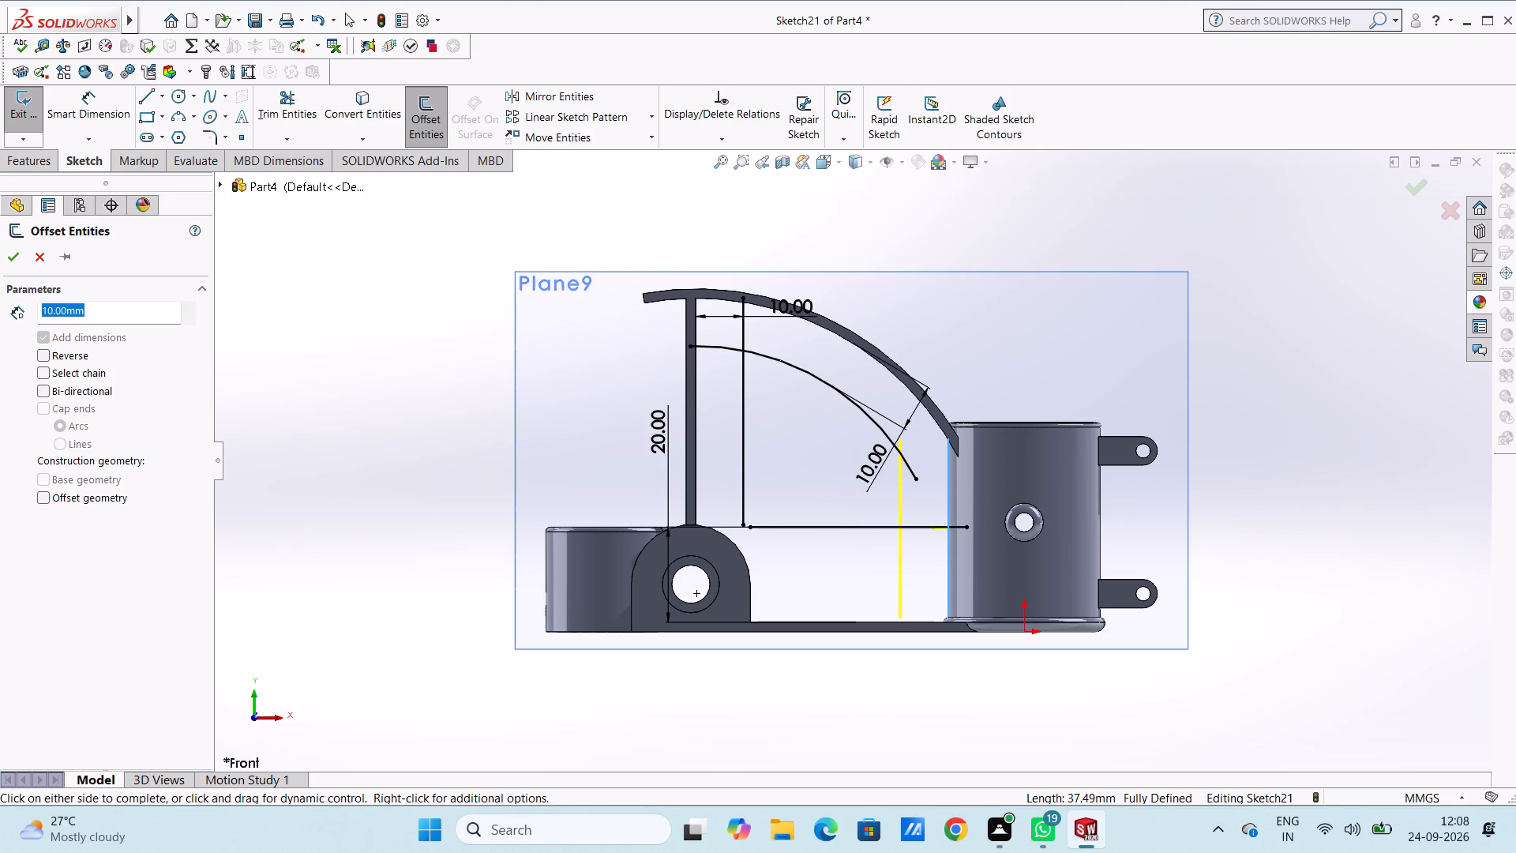
pyautogui.press('6')
pyautogui.press('Return')
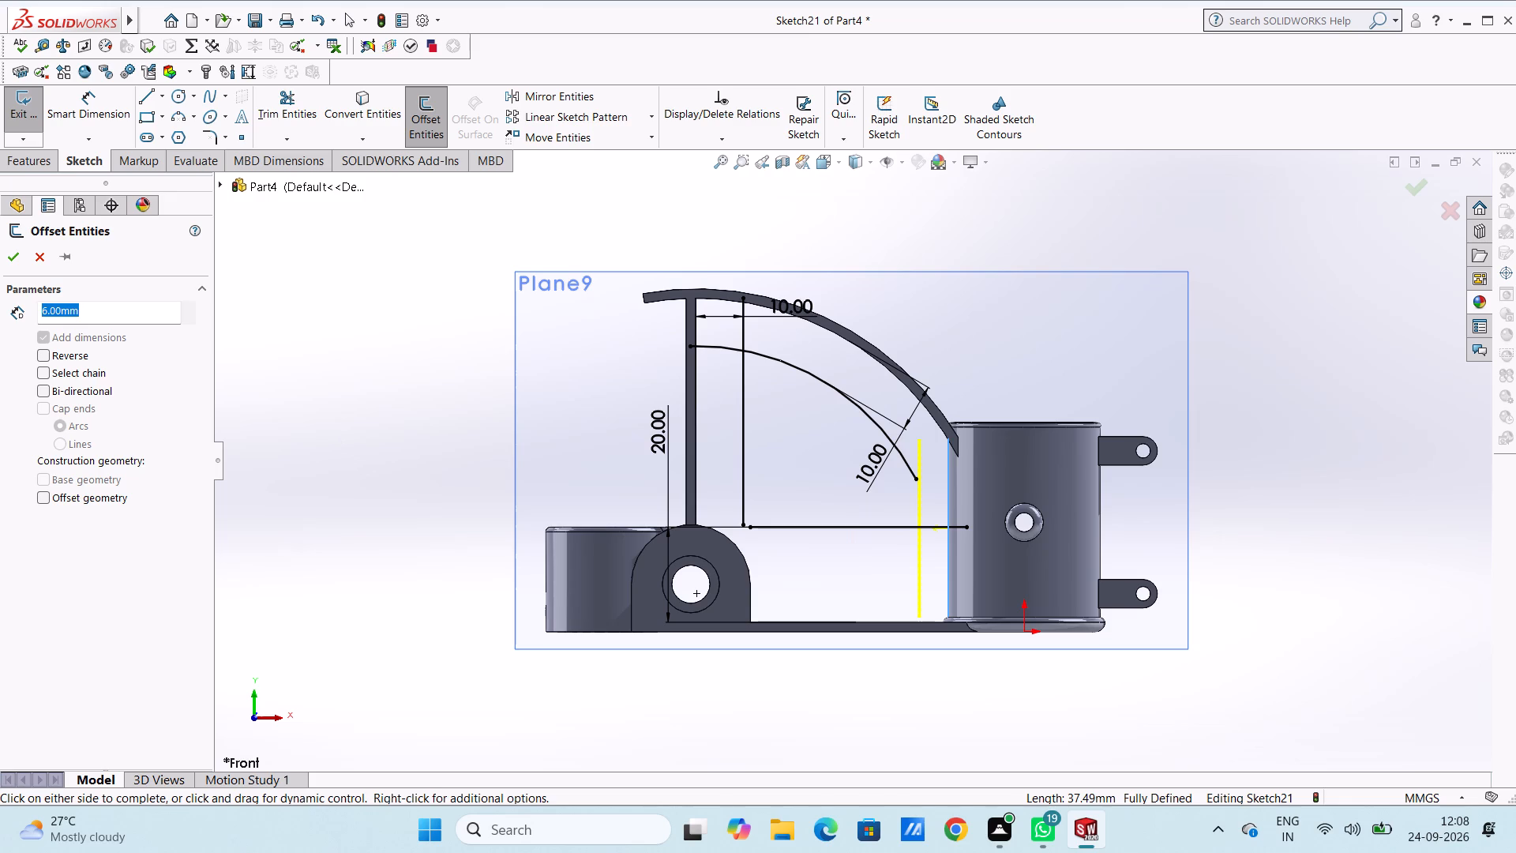
pyautogui.click(7, 262)
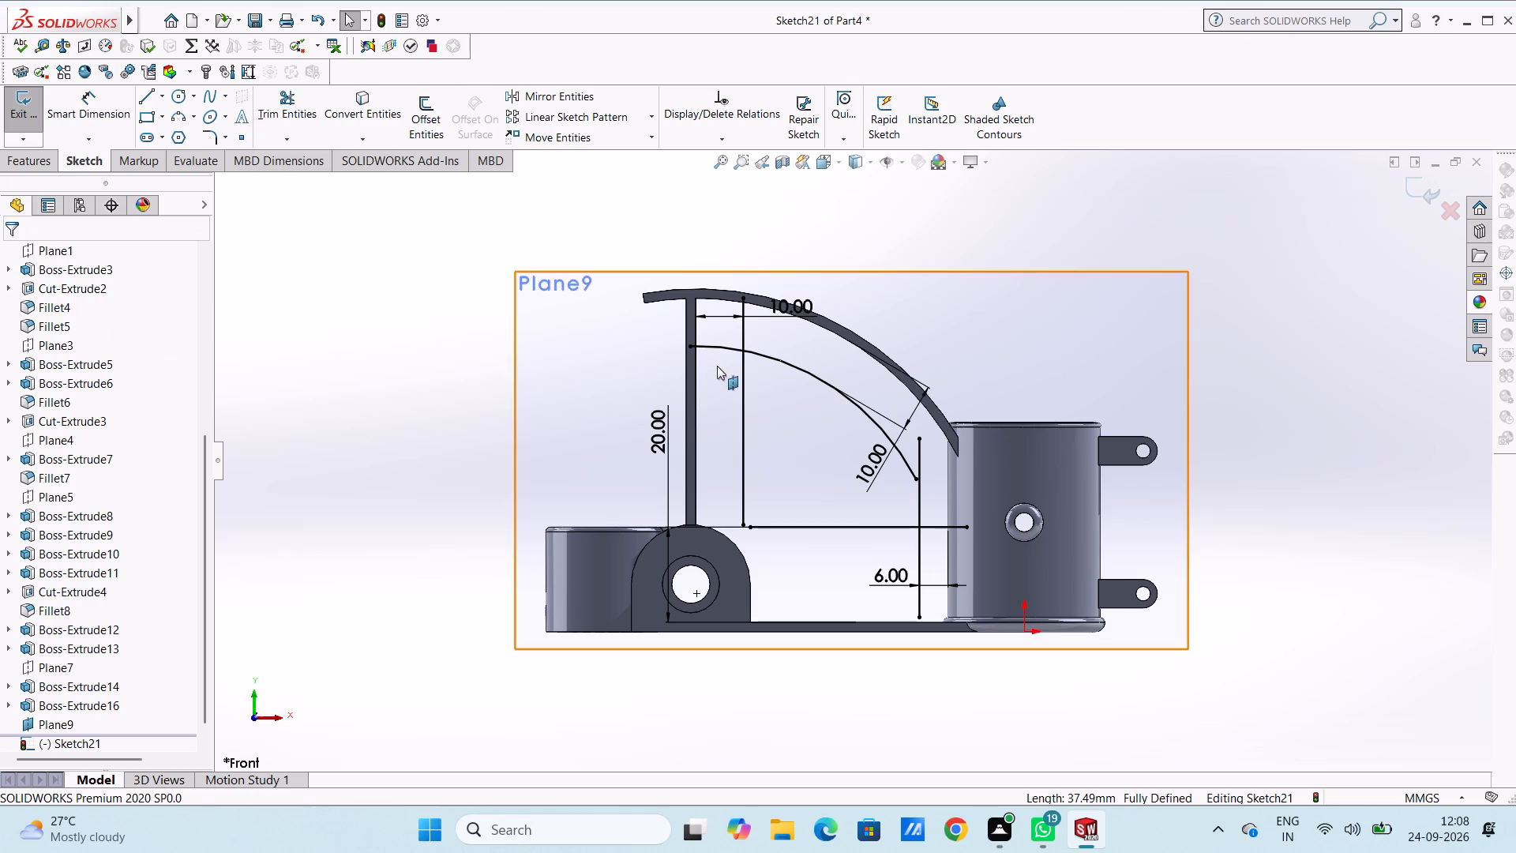
# Offset the curved arm's upper edge 10 mm in the reversed direction, below the arm.
pyautogui.click(437, 108)
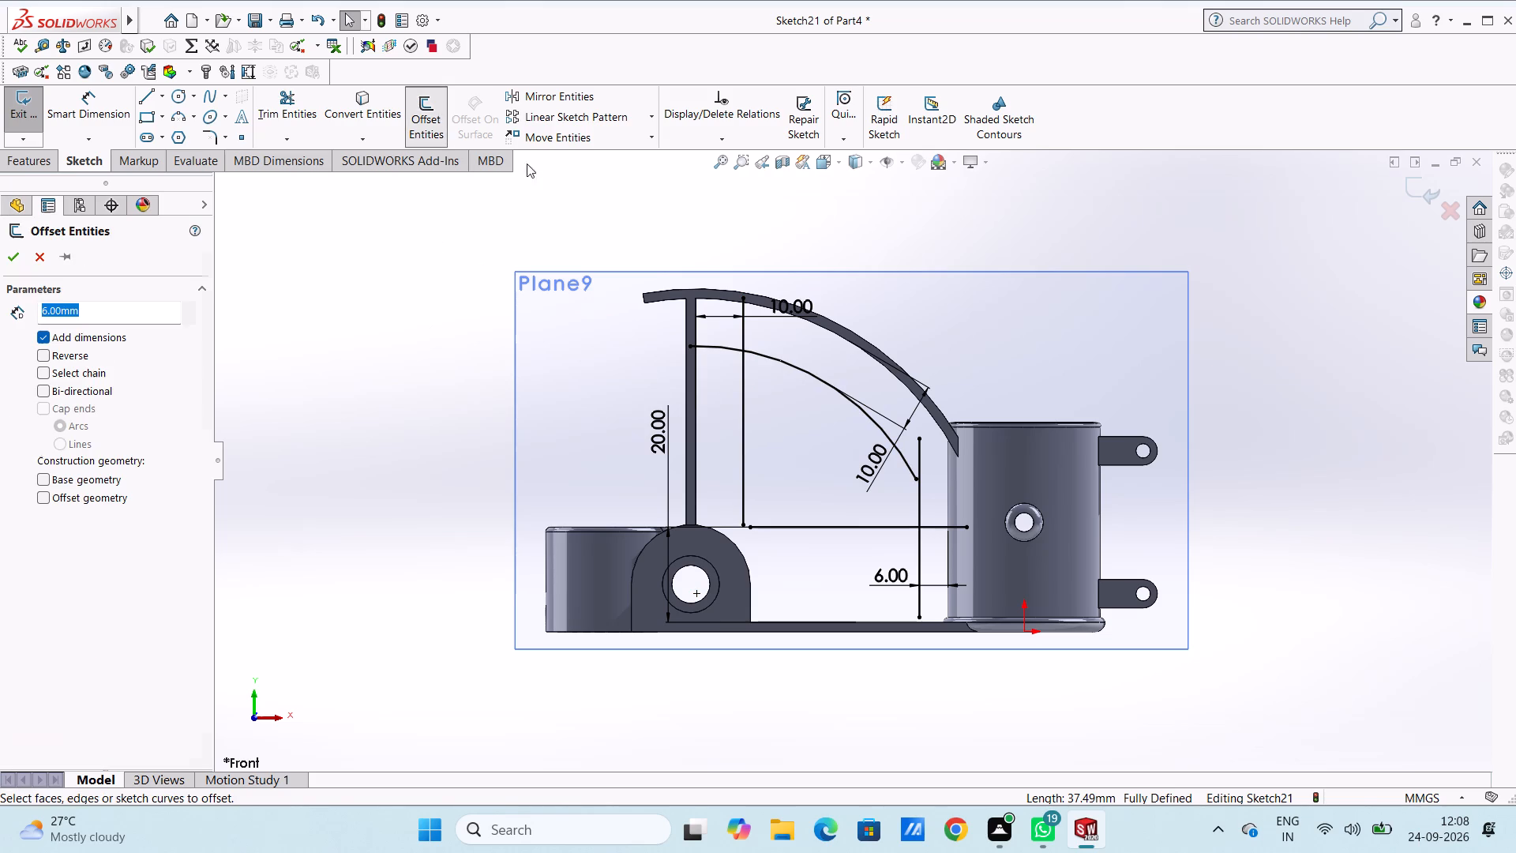
pyautogui.click(898, 363)
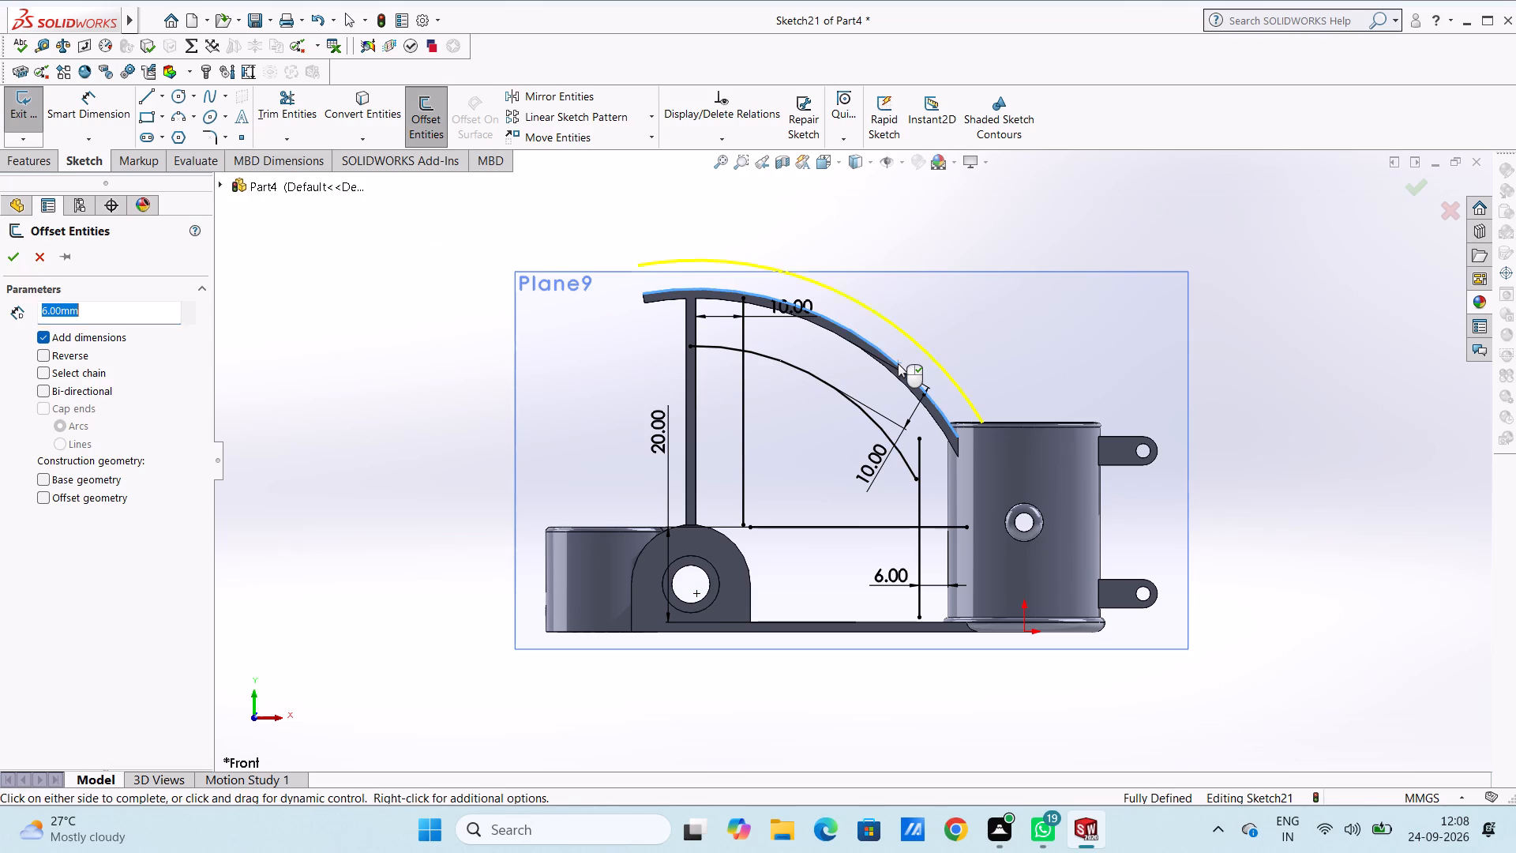
pyautogui.click(45, 355)
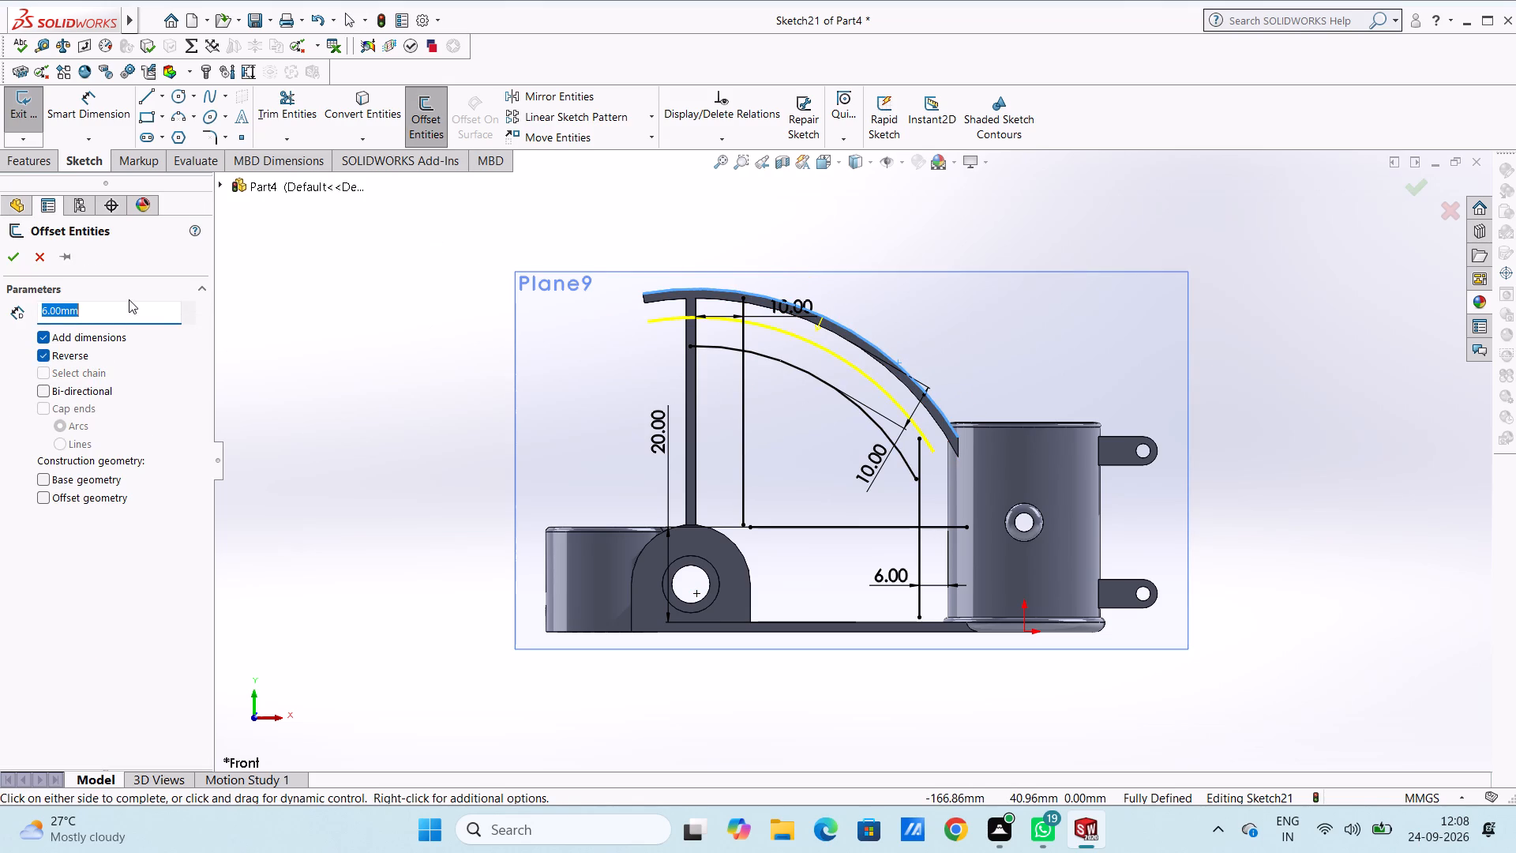
pyautogui.write('10')
pyautogui.press('Return')
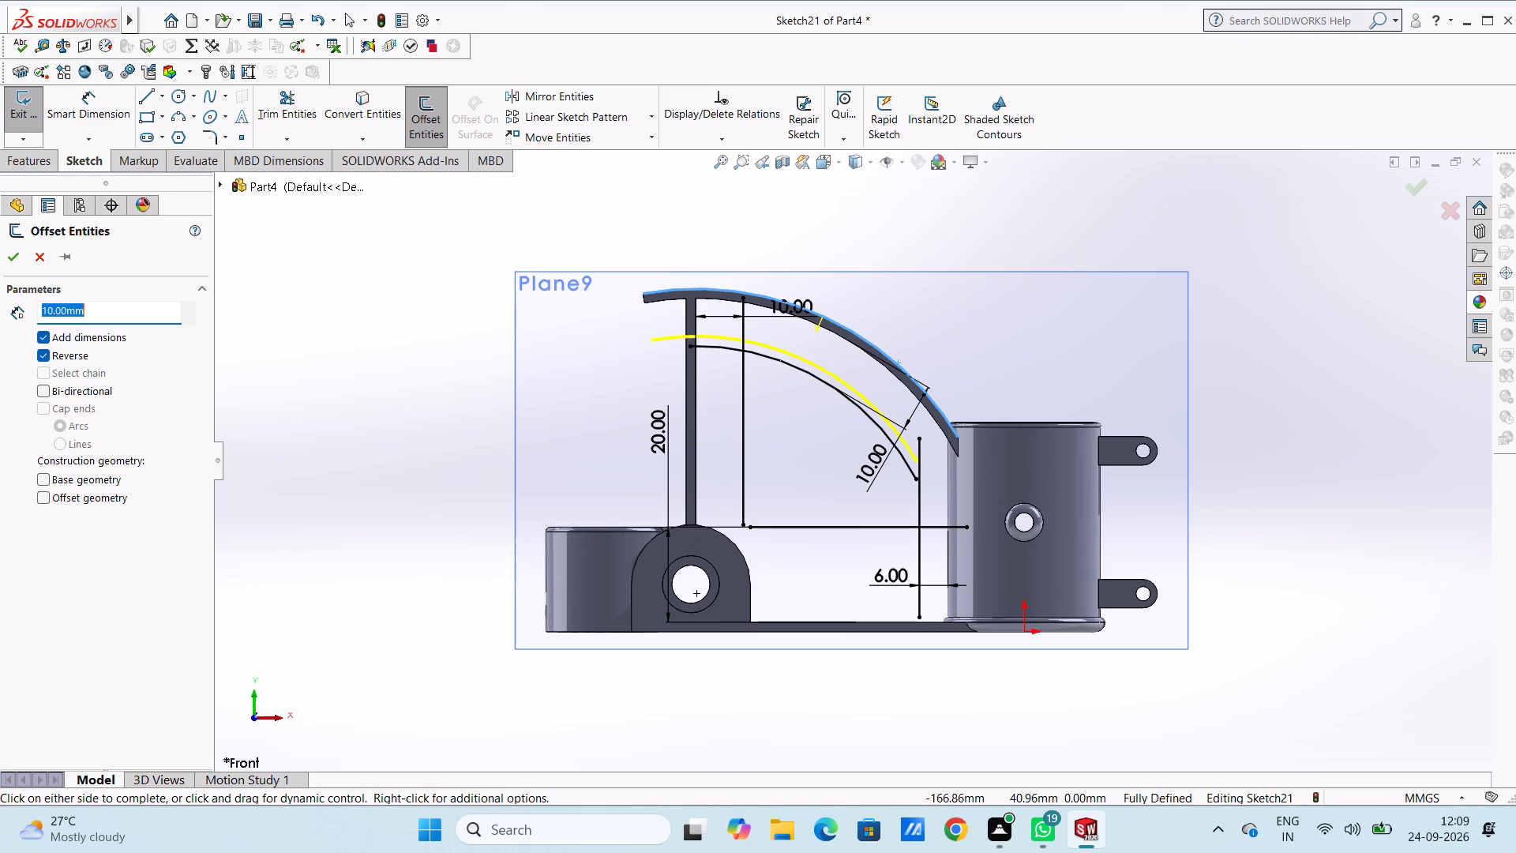
pyautogui.click(13, 263)
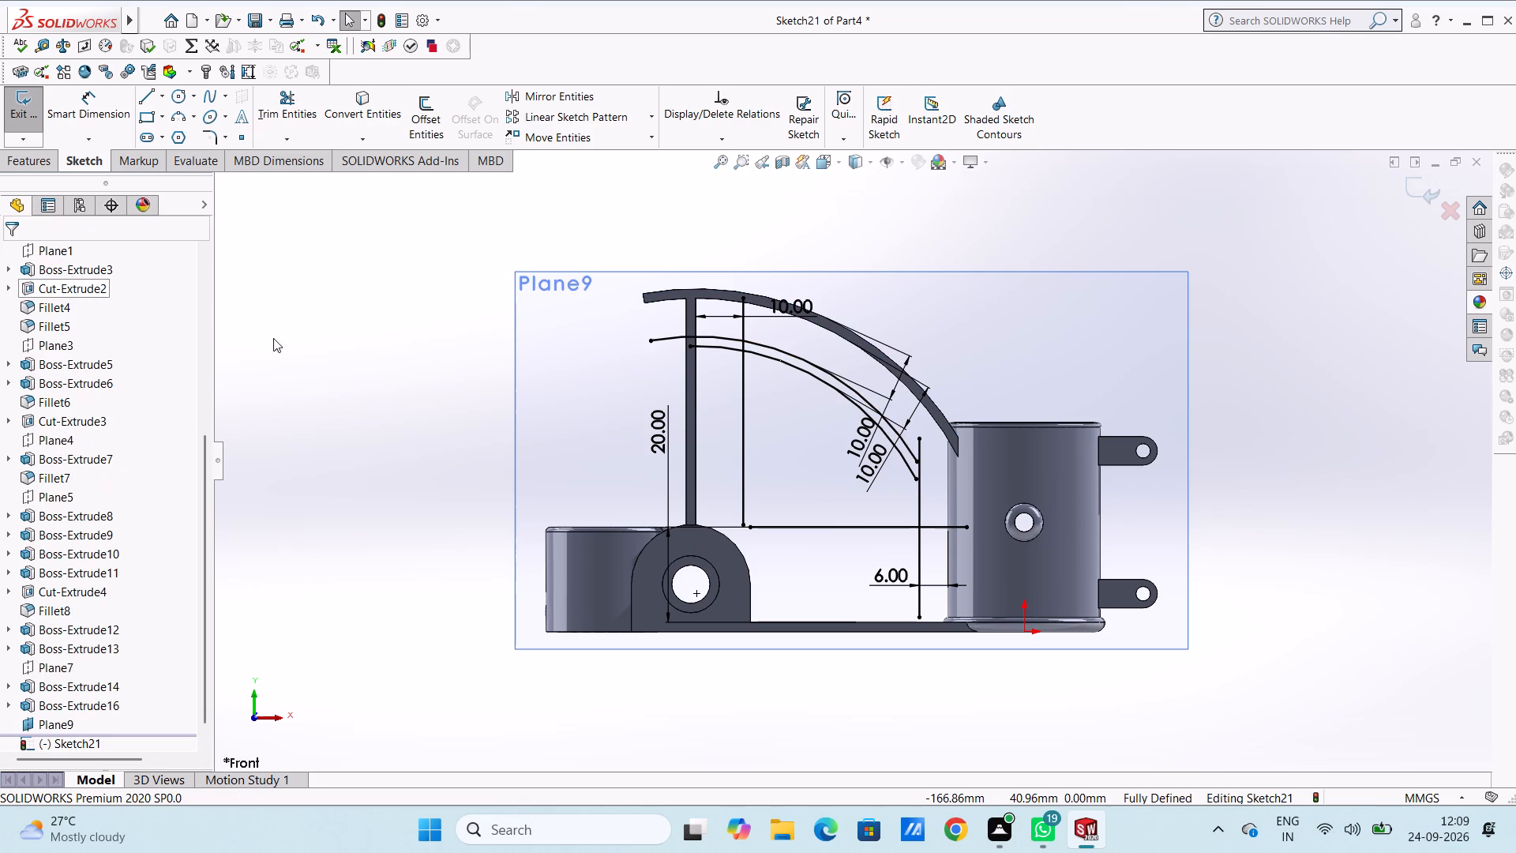
# Delete the lower of the two offset arcs beneath the curved arm.
pyautogui.click(761, 359)
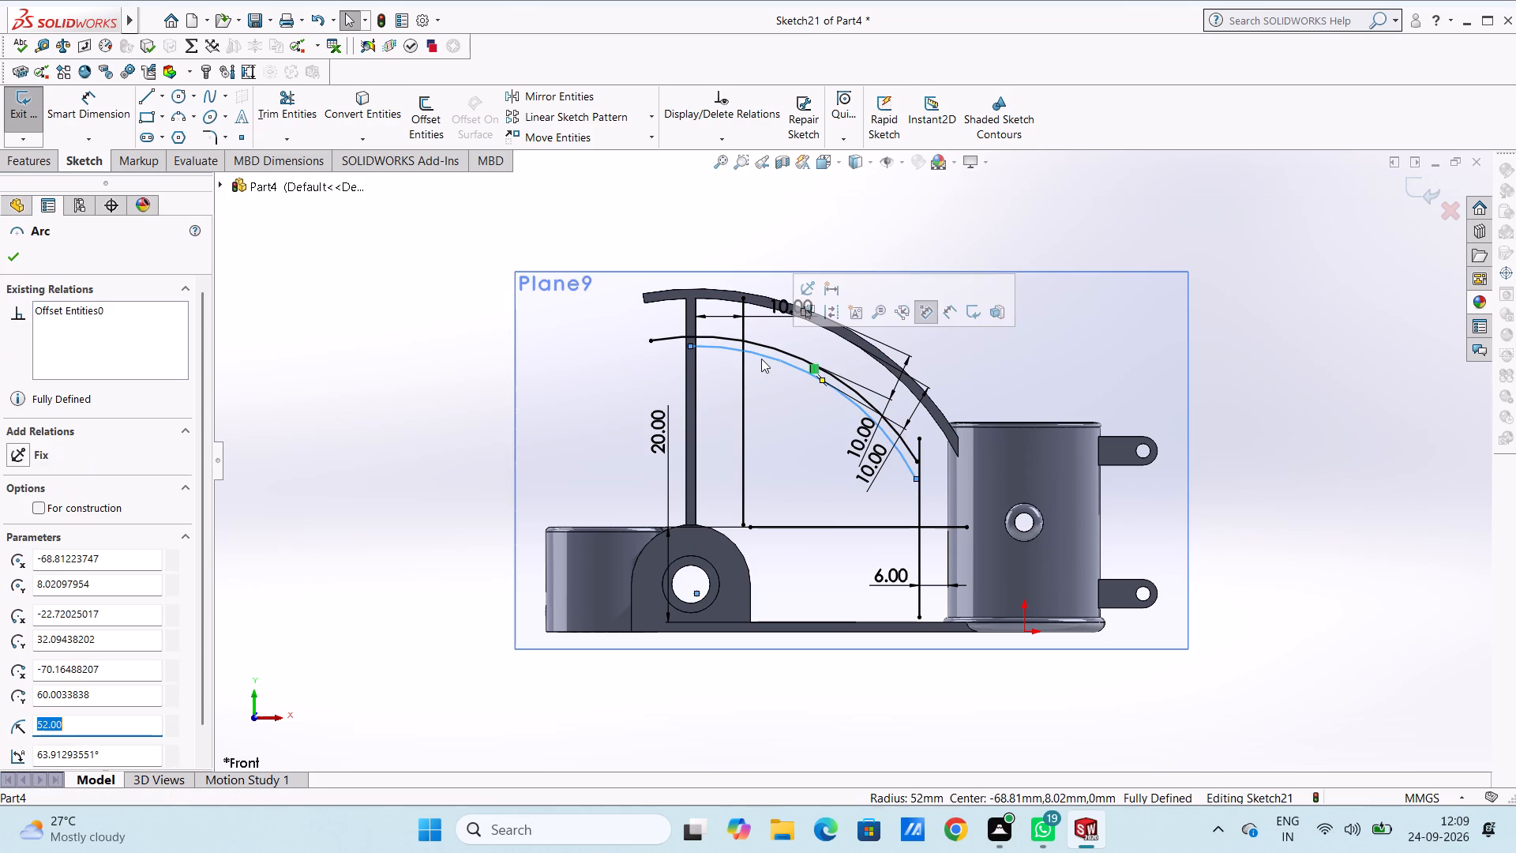
pyautogui.press('Delete')
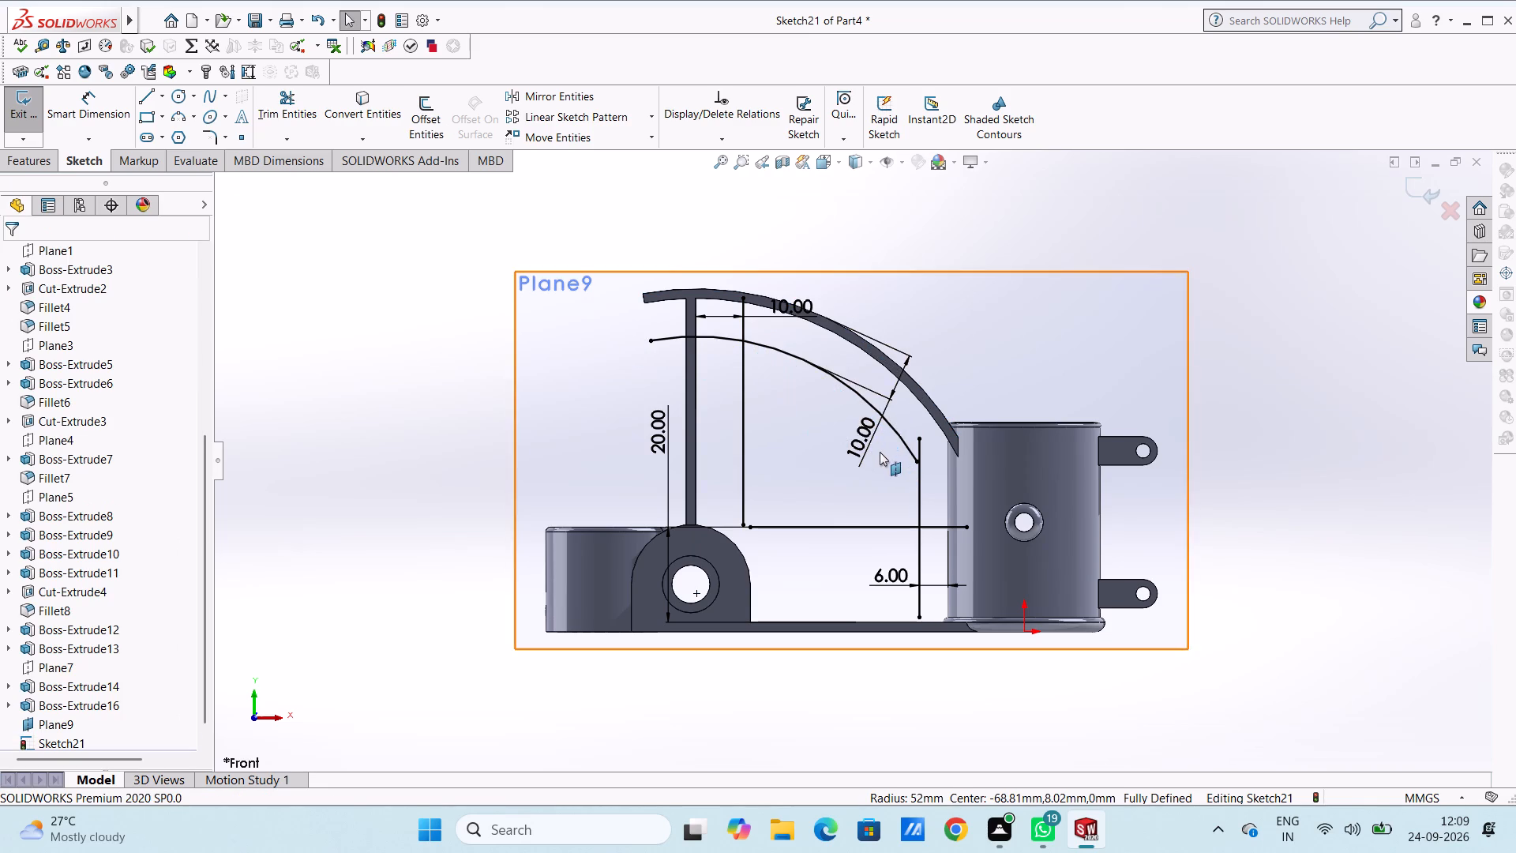
# Draw a three-point corner arc of radius 8 mm from the vertical offset line beside the upright plate to the horizontal offset line.
pyautogui.scroll(-3, 847, 562)
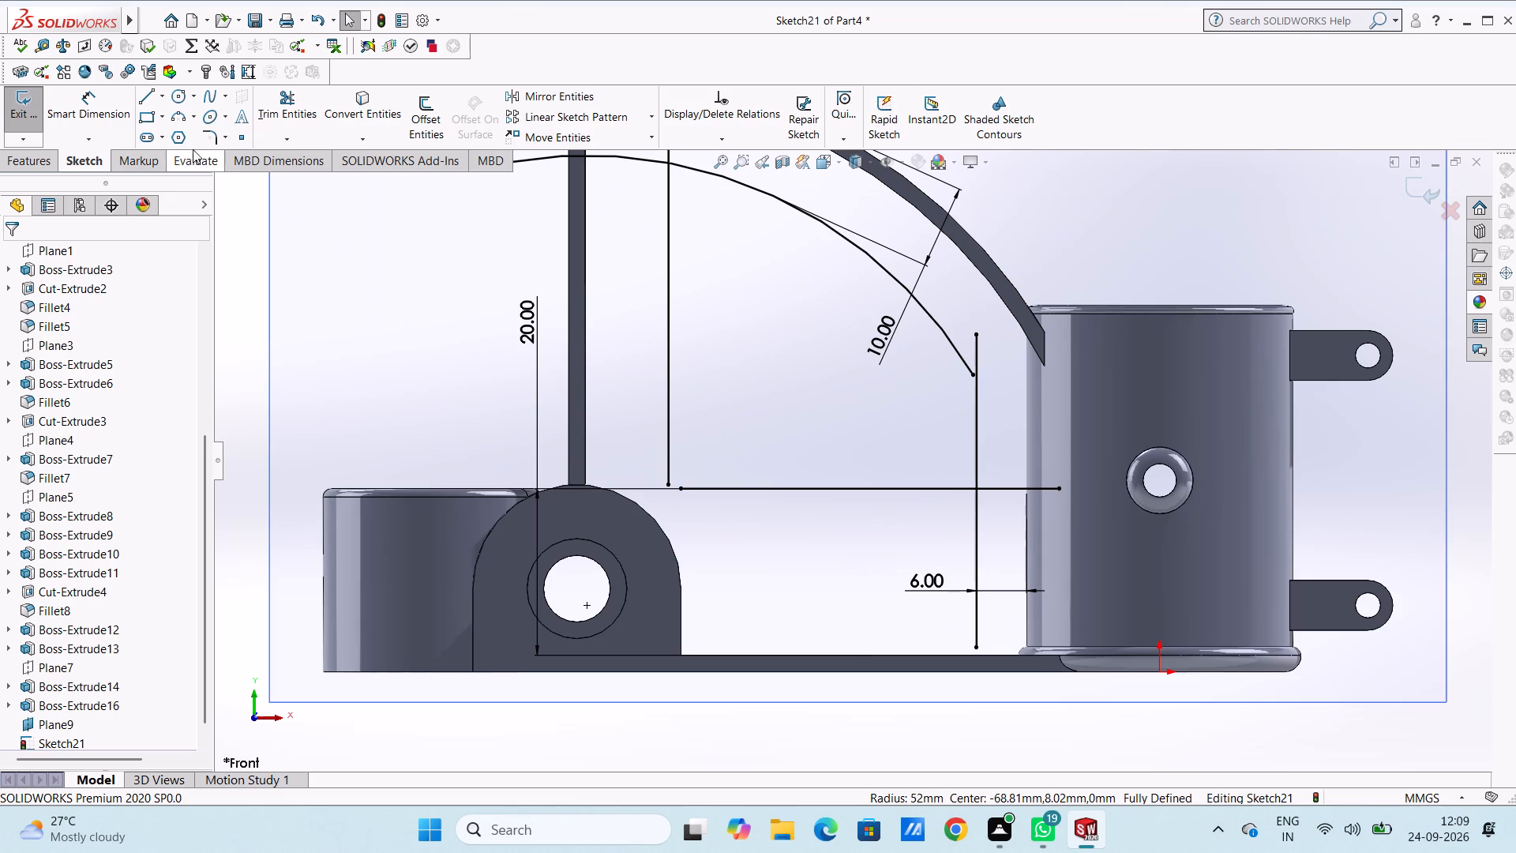
pyautogui.click(174, 118)
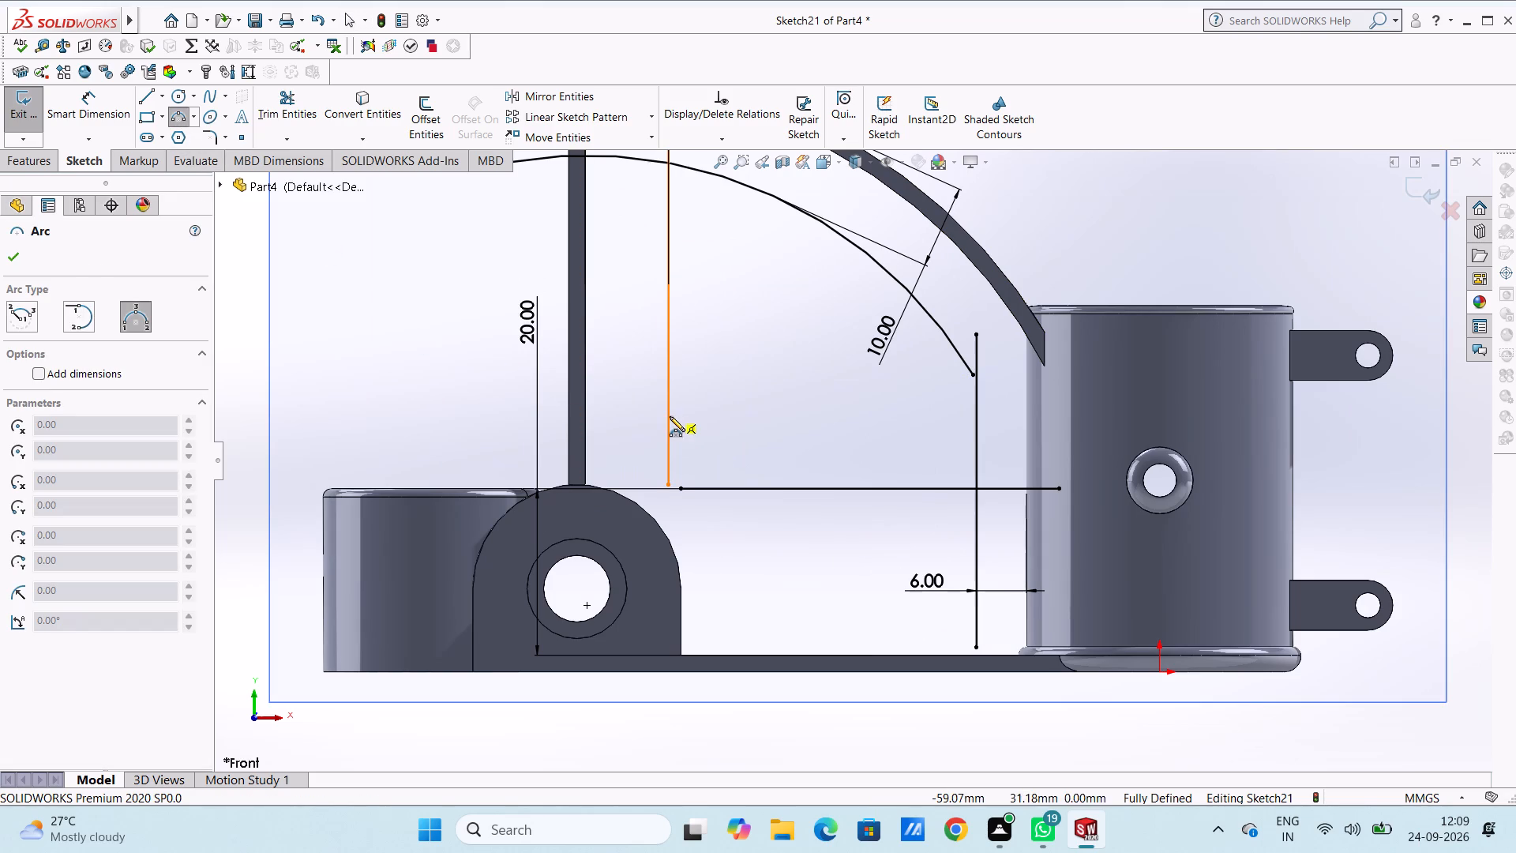
pyautogui.click(668, 434)
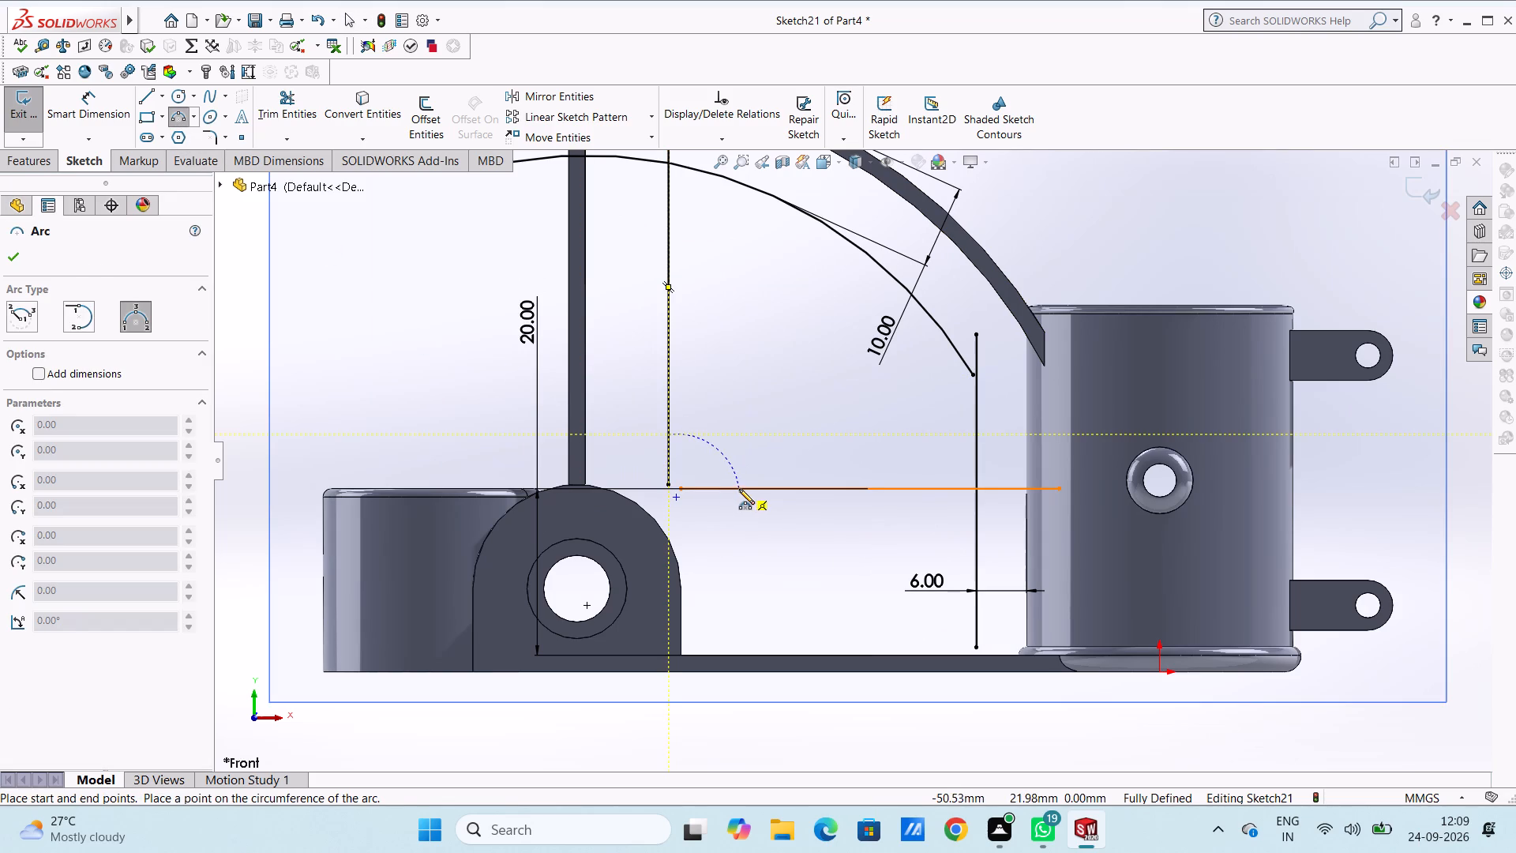
pyautogui.click(738, 486)
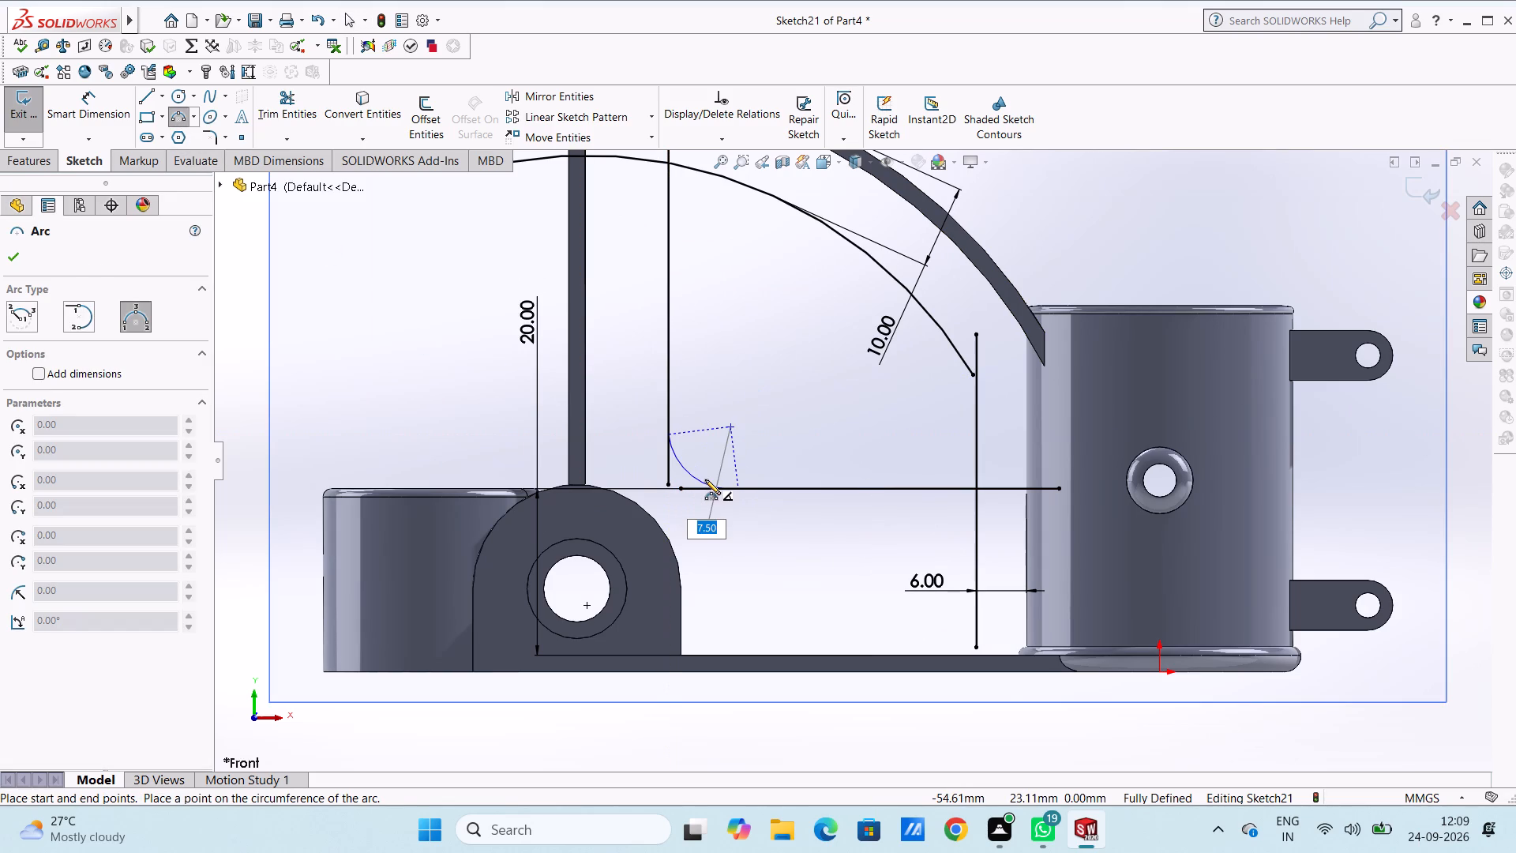
pyautogui.press('8')
pyautogui.press('Return')
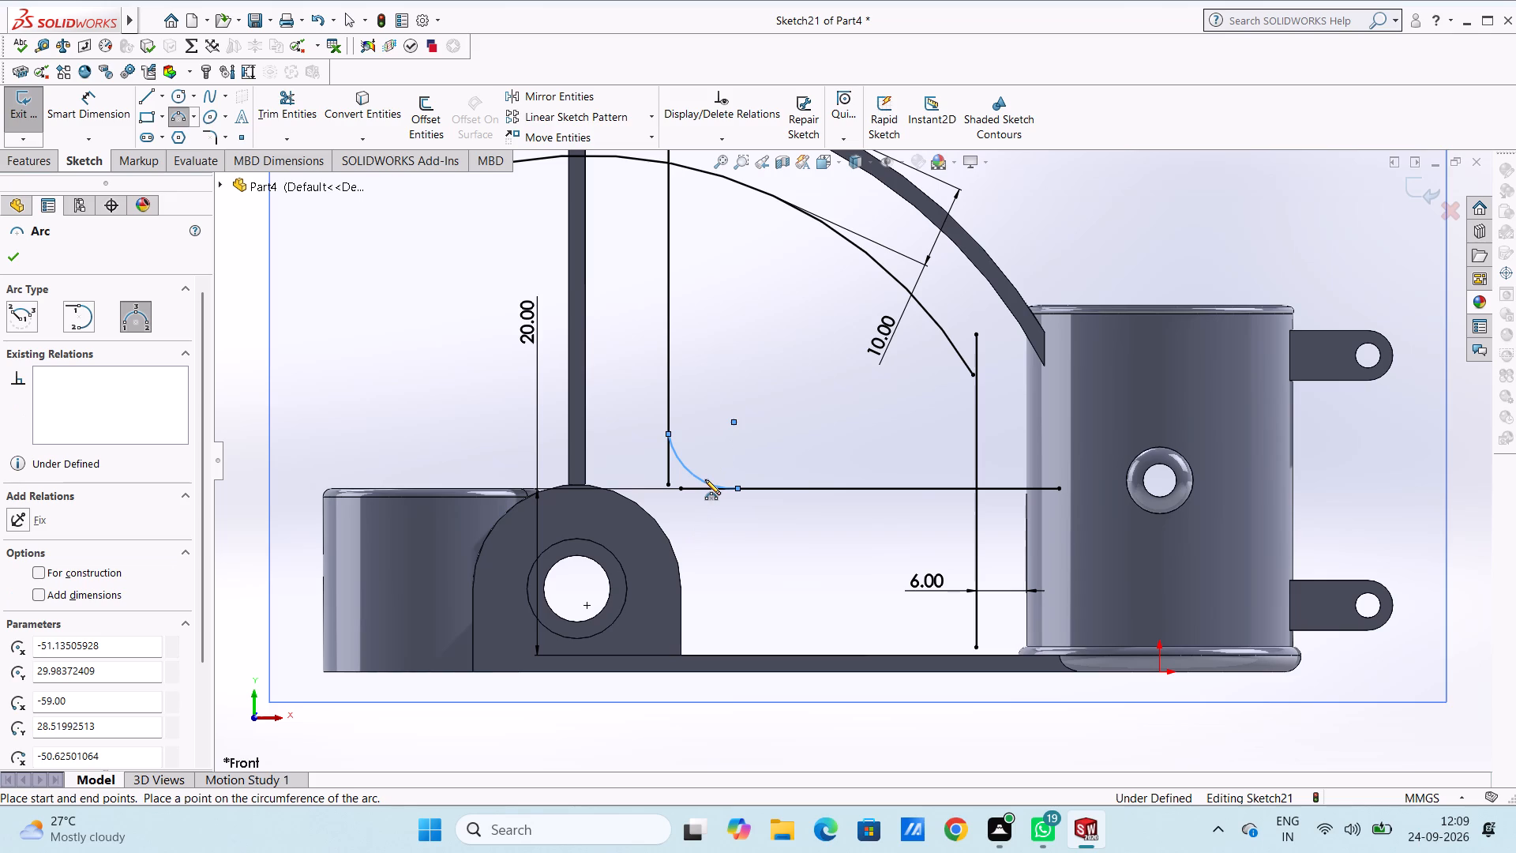
# Draw a three-point arc of radius 12 mm from the lower end of the arm's offset curve to the horizontal offset line.
pyautogui.scroll(3, 705, 479)
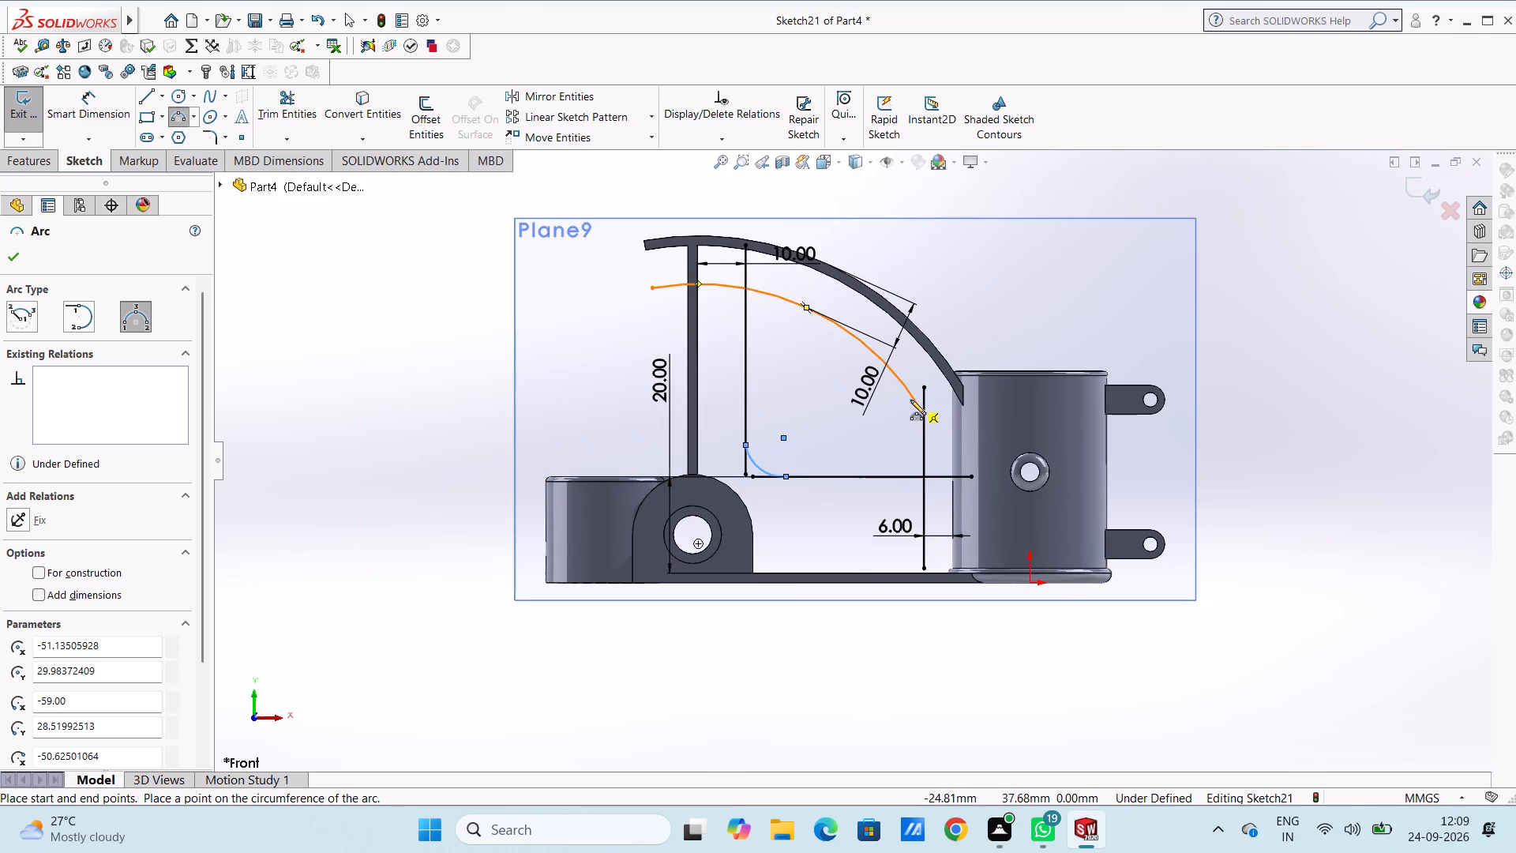
pyautogui.click(910, 395)
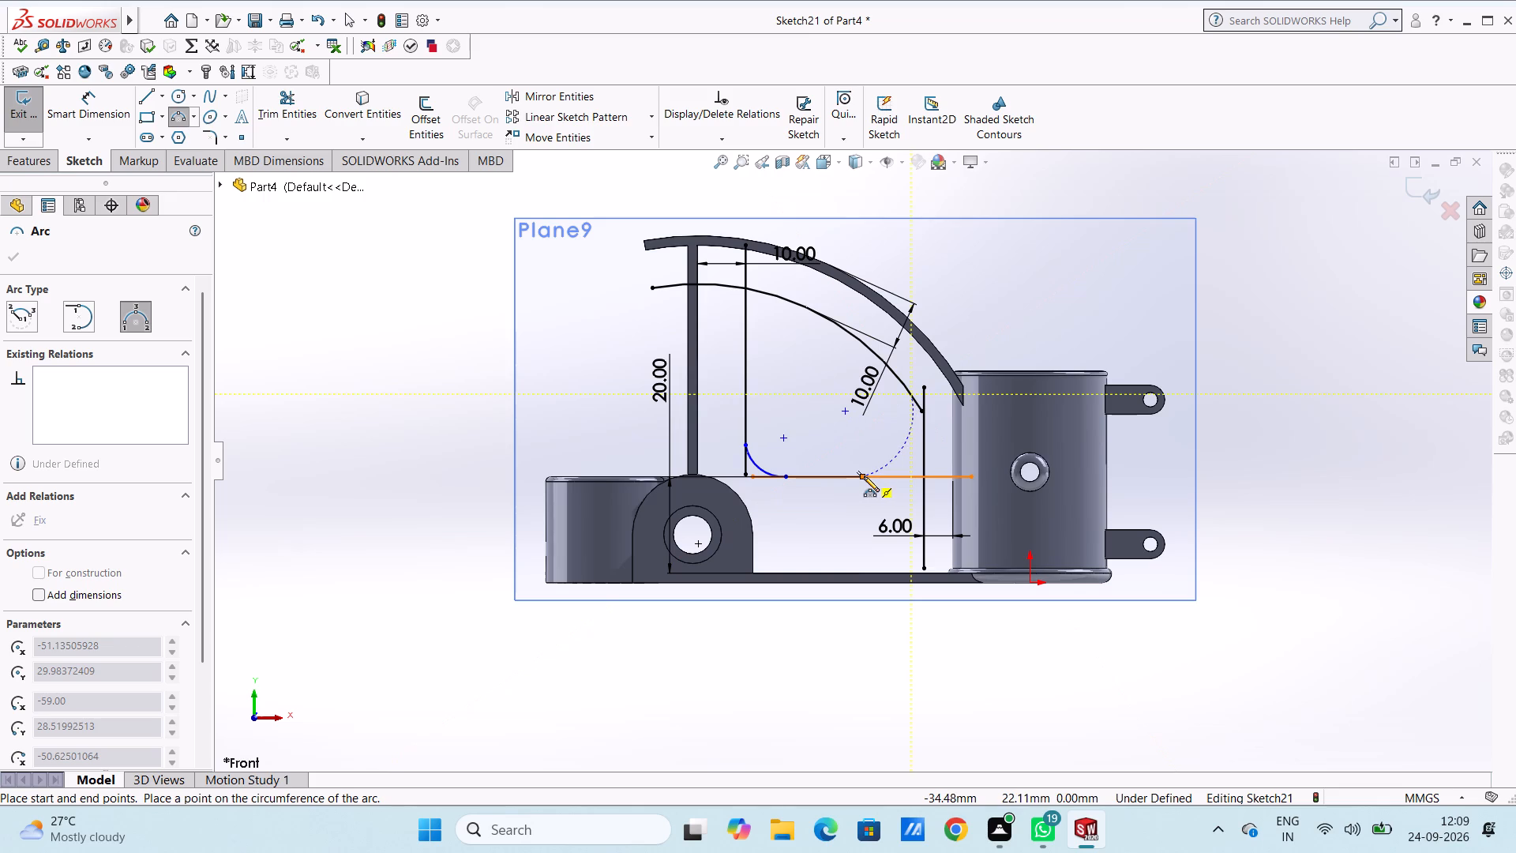
pyautogui.click(889, 476)
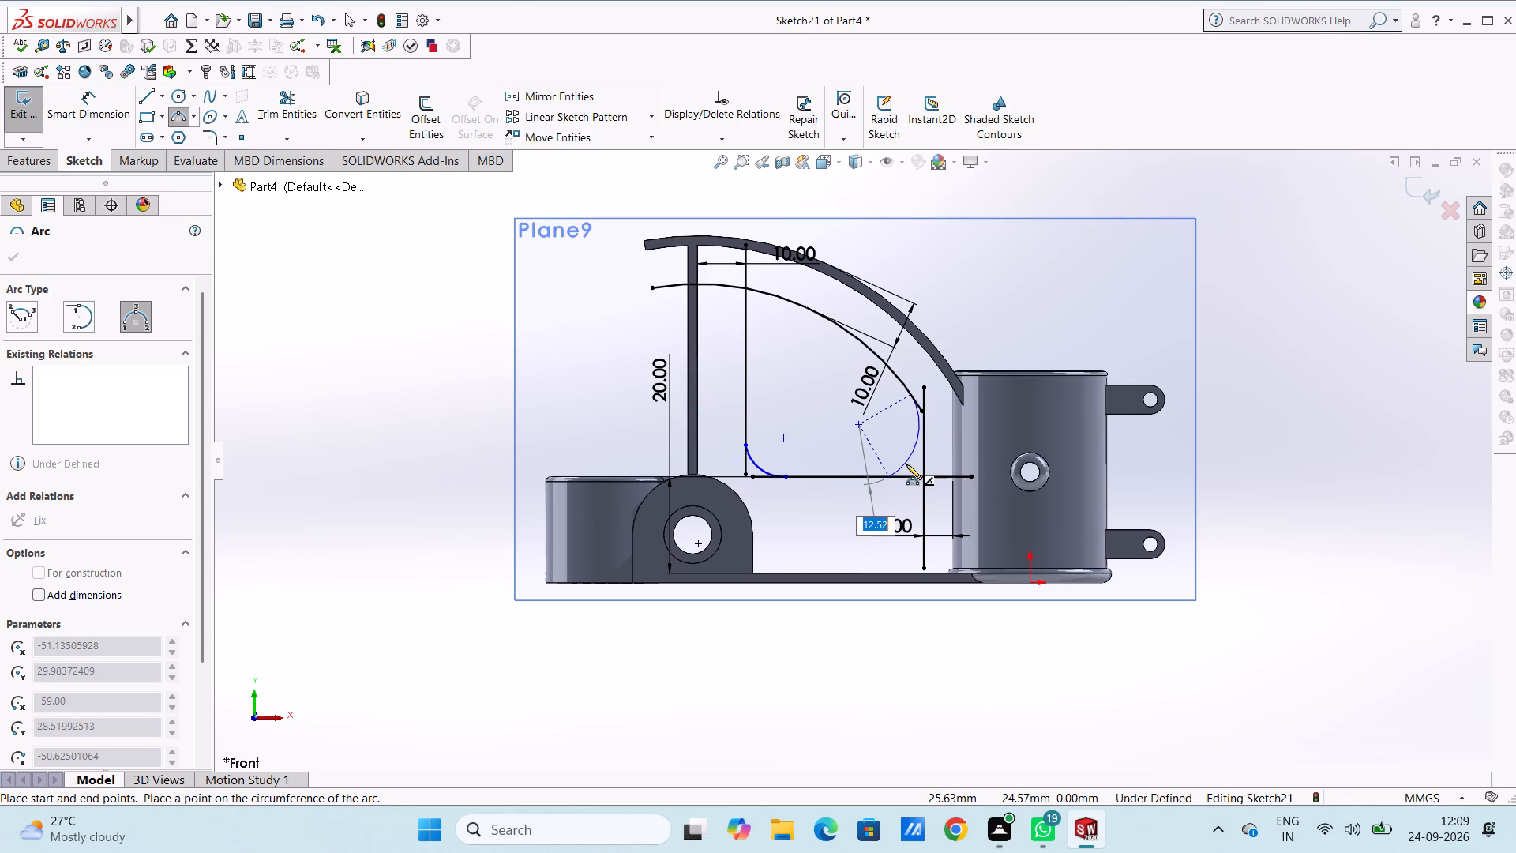
pyautogui.write('12')
pyautogui.press('Return')
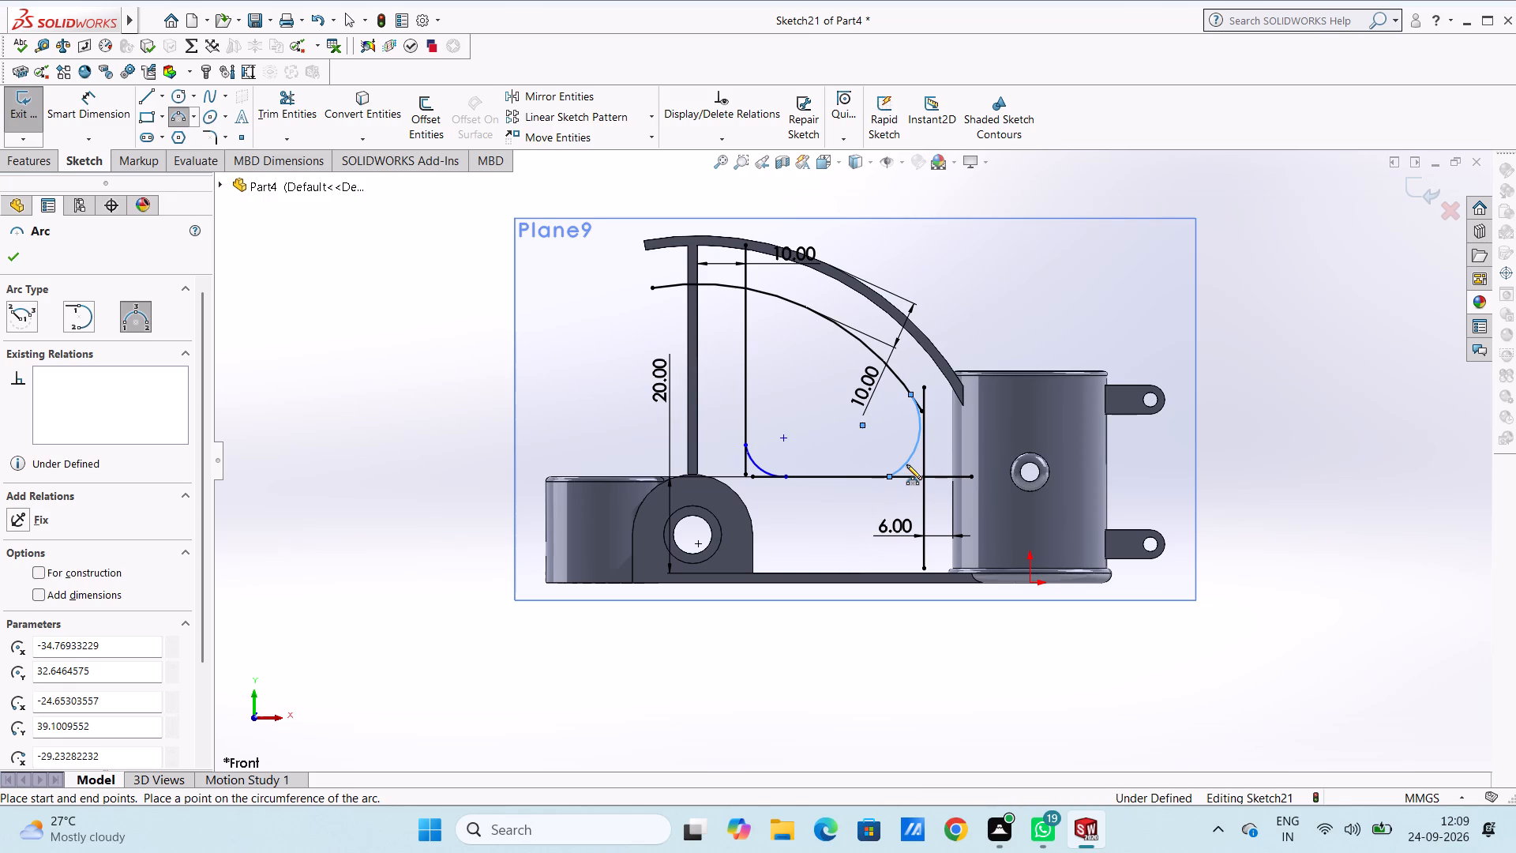
pyautogui.press('Escape')
pyautogui.press('Escape')
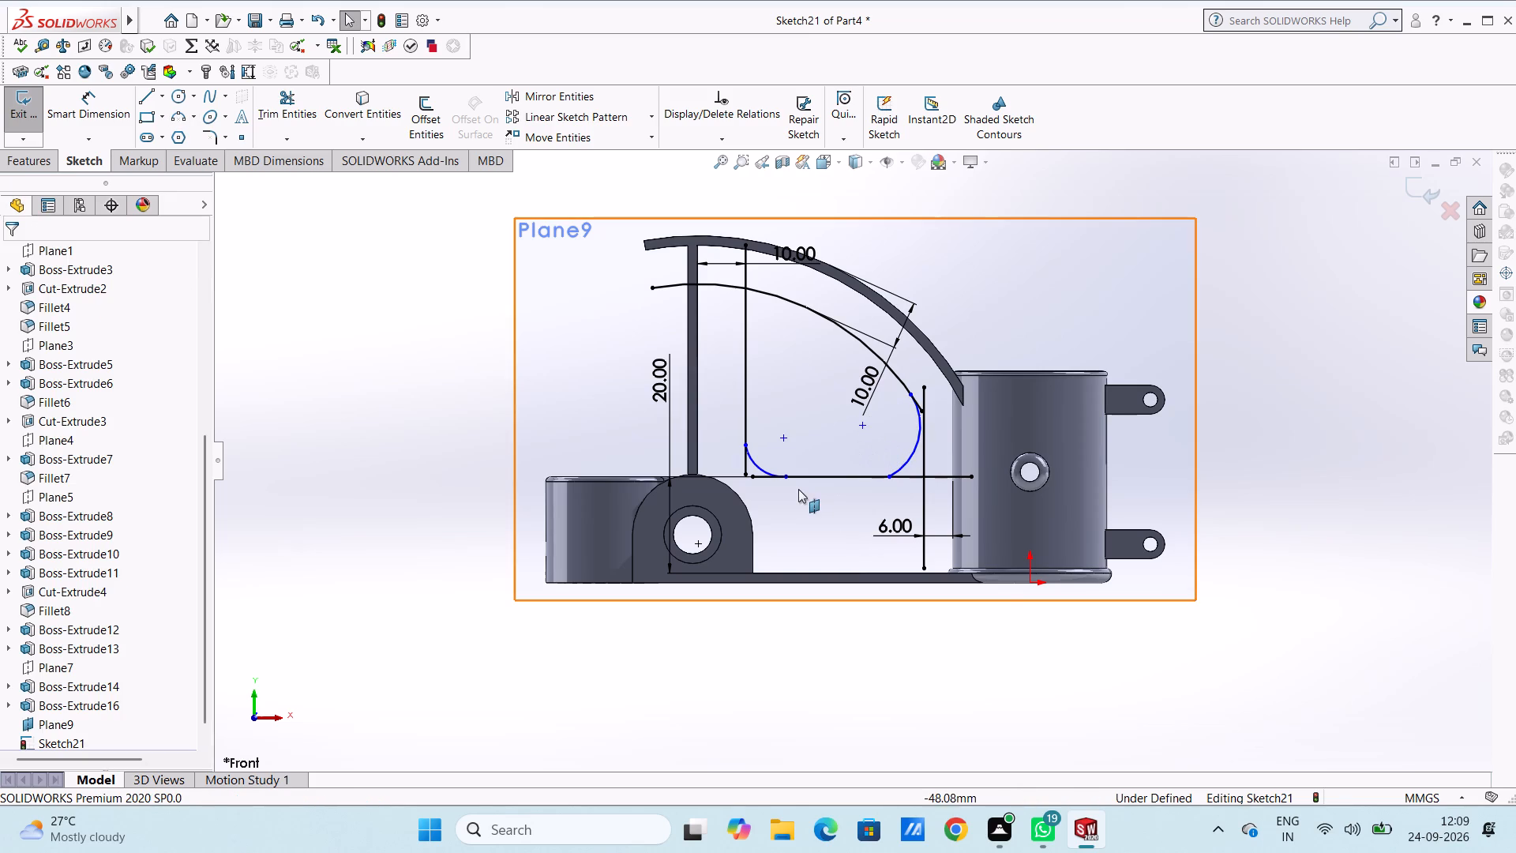
# Add radius dimensions of 8 mm to the plate-side corner arc and 12 mm to the cylinder-side arc.
pyautogui.click(96, 118)
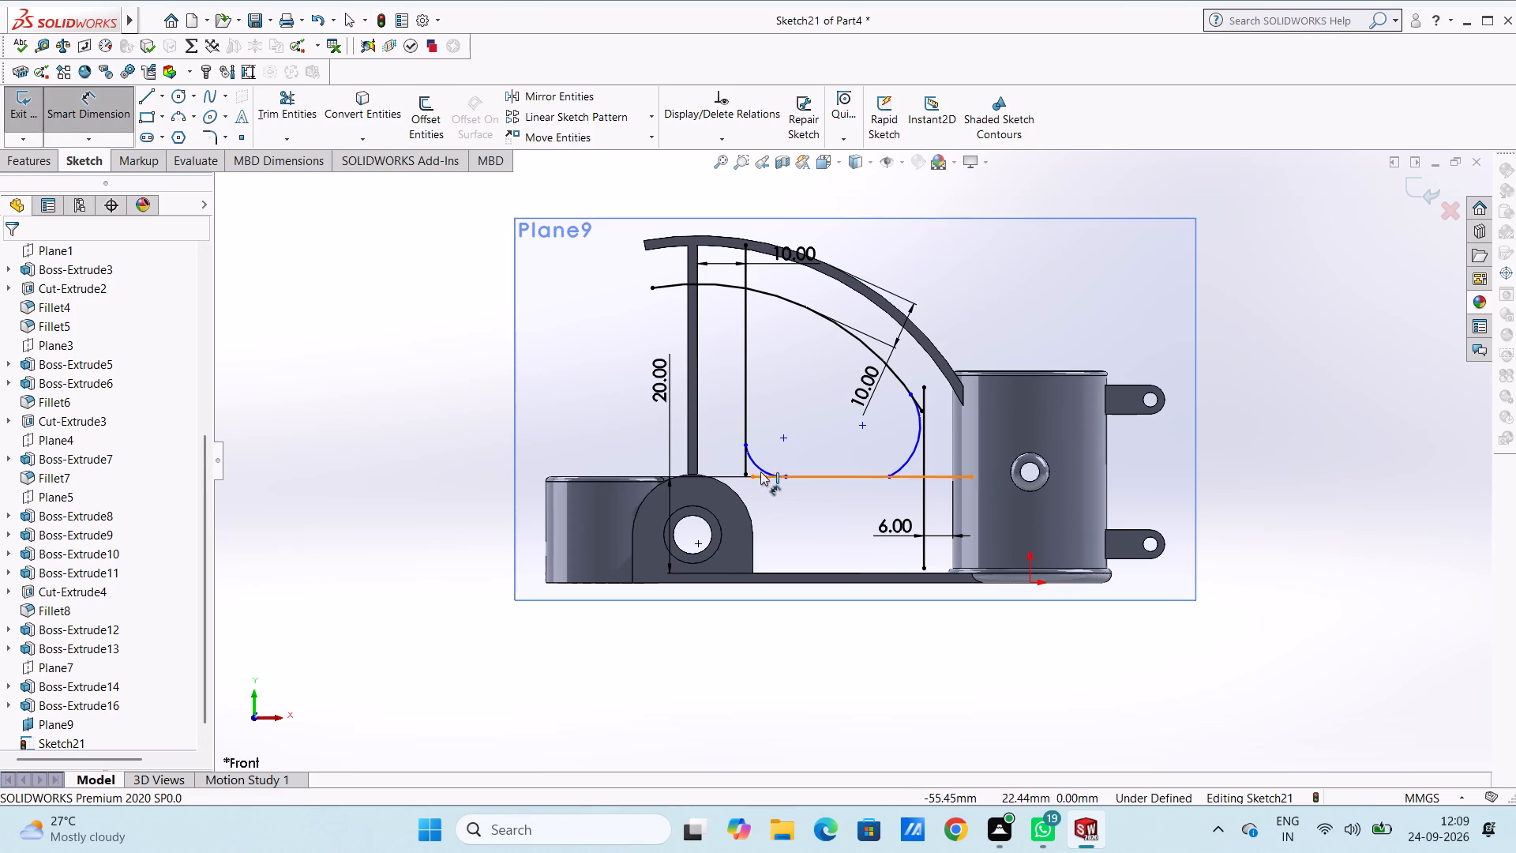
pyautogui.click(755, 461)
pyautogui.click(662, 648)
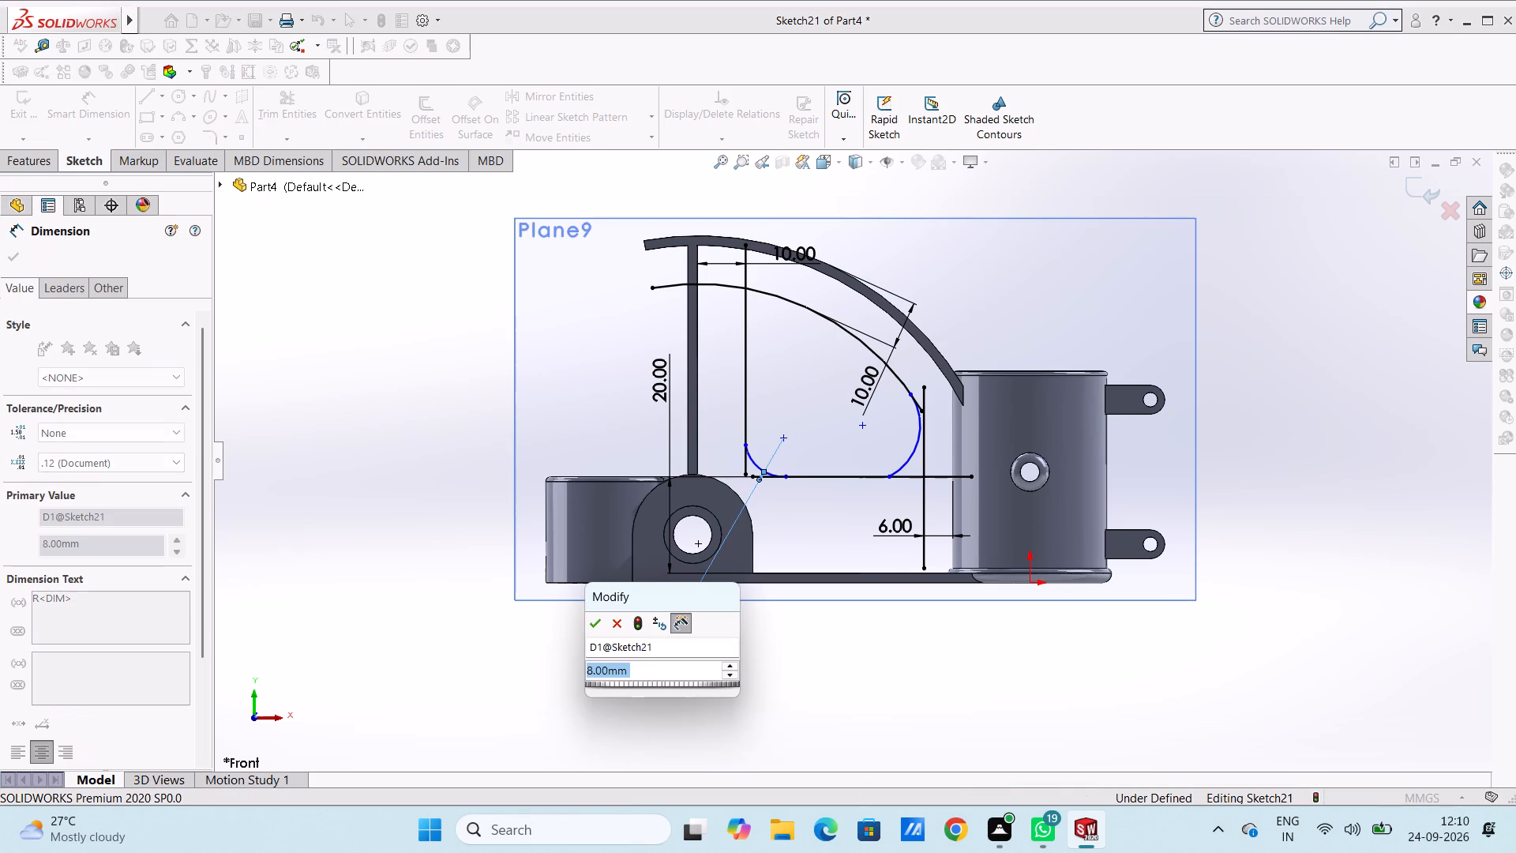
pyautogui.click(591, 633)
pyautogui.click(469, 657)
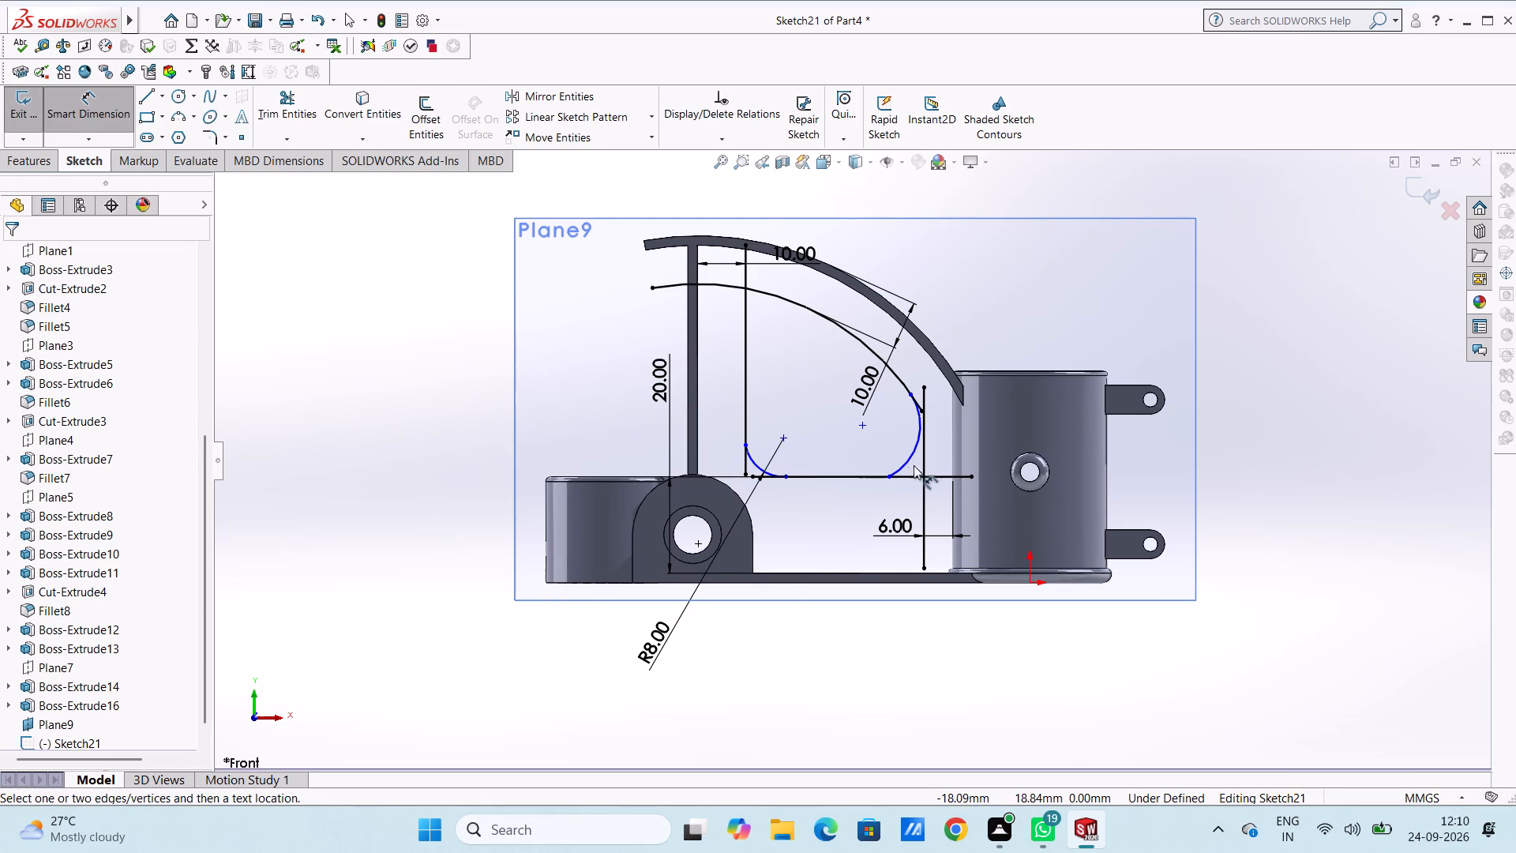
pyautogui.click(908, 467)
pyautogui.click(1146, 617)
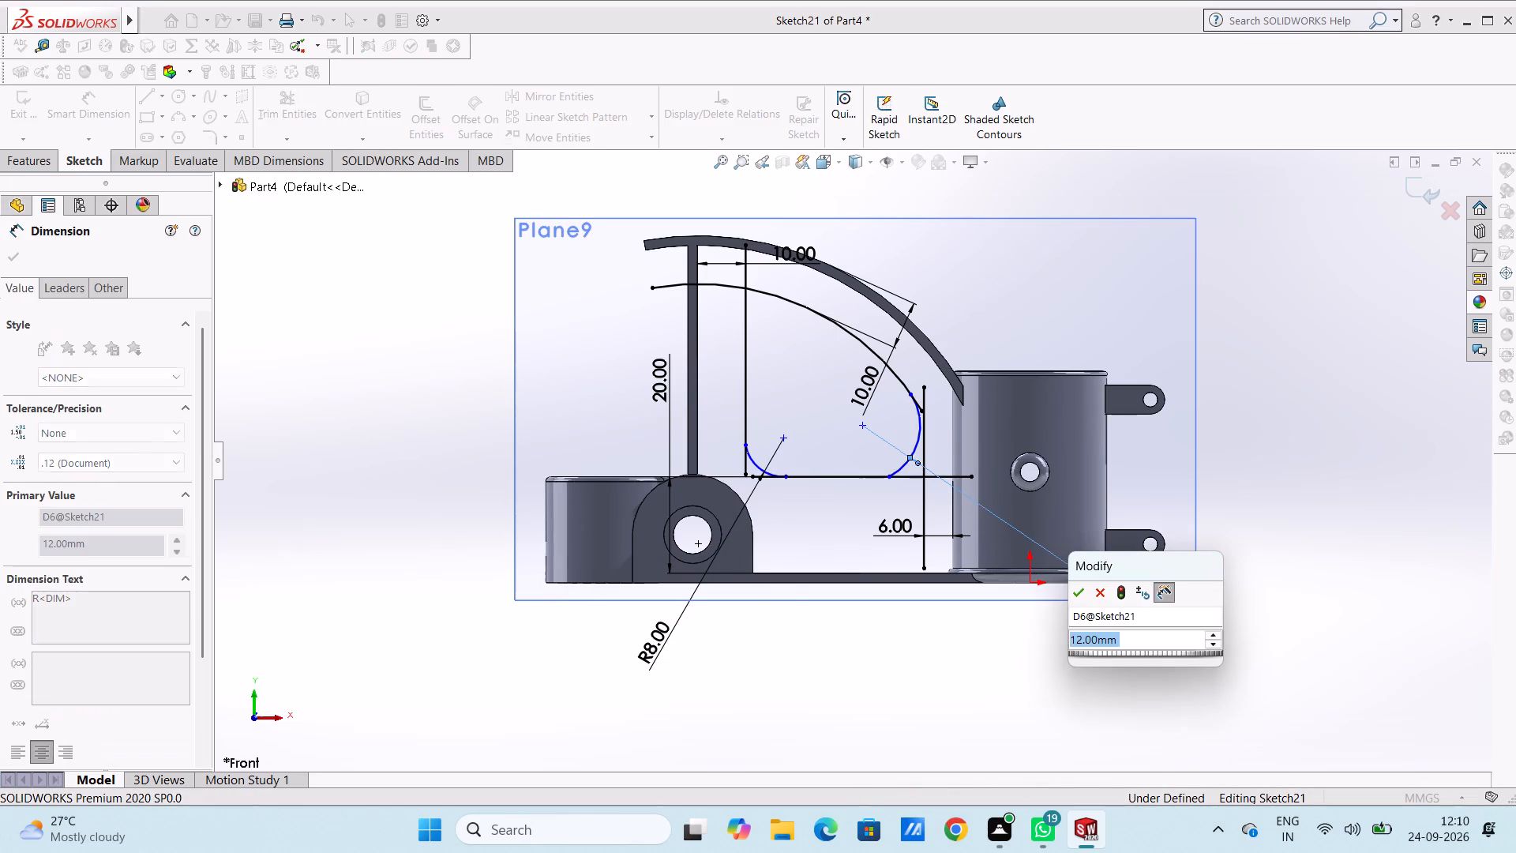
pyautogui.moveTo(1079, 593); pyautogui.dragTo(1073, 600)
pyautogui.click(951, 664)
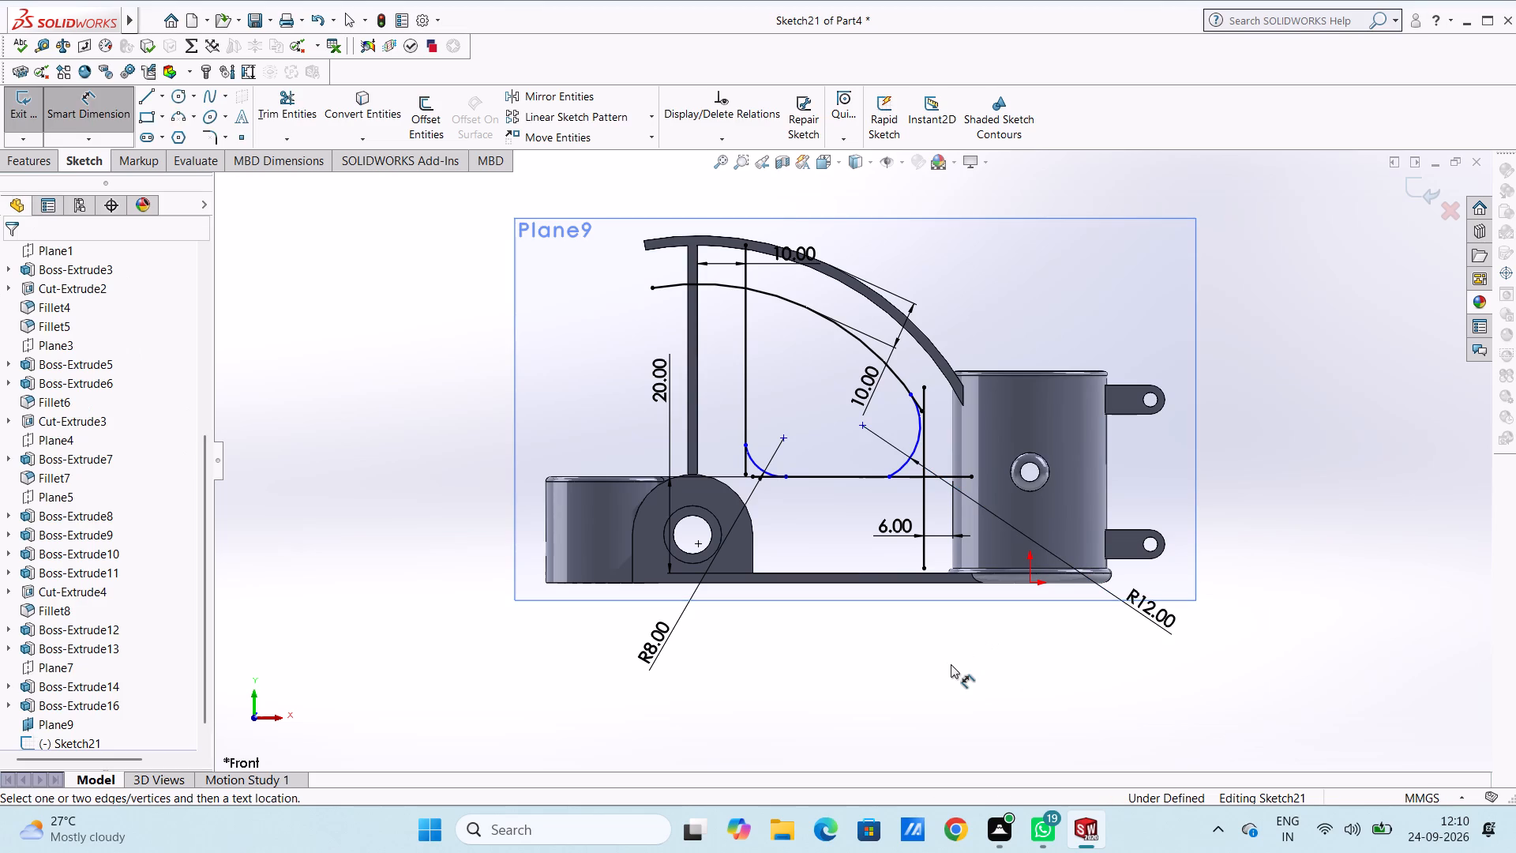
pyautogui.press('Escape')
pyautogui.press('Escape')
# Make the R8 corner arc tangent to the horizontal offset line and to the vertical offset line beside the upright plate.
pyautogui.scroll(-6, 815, 490)
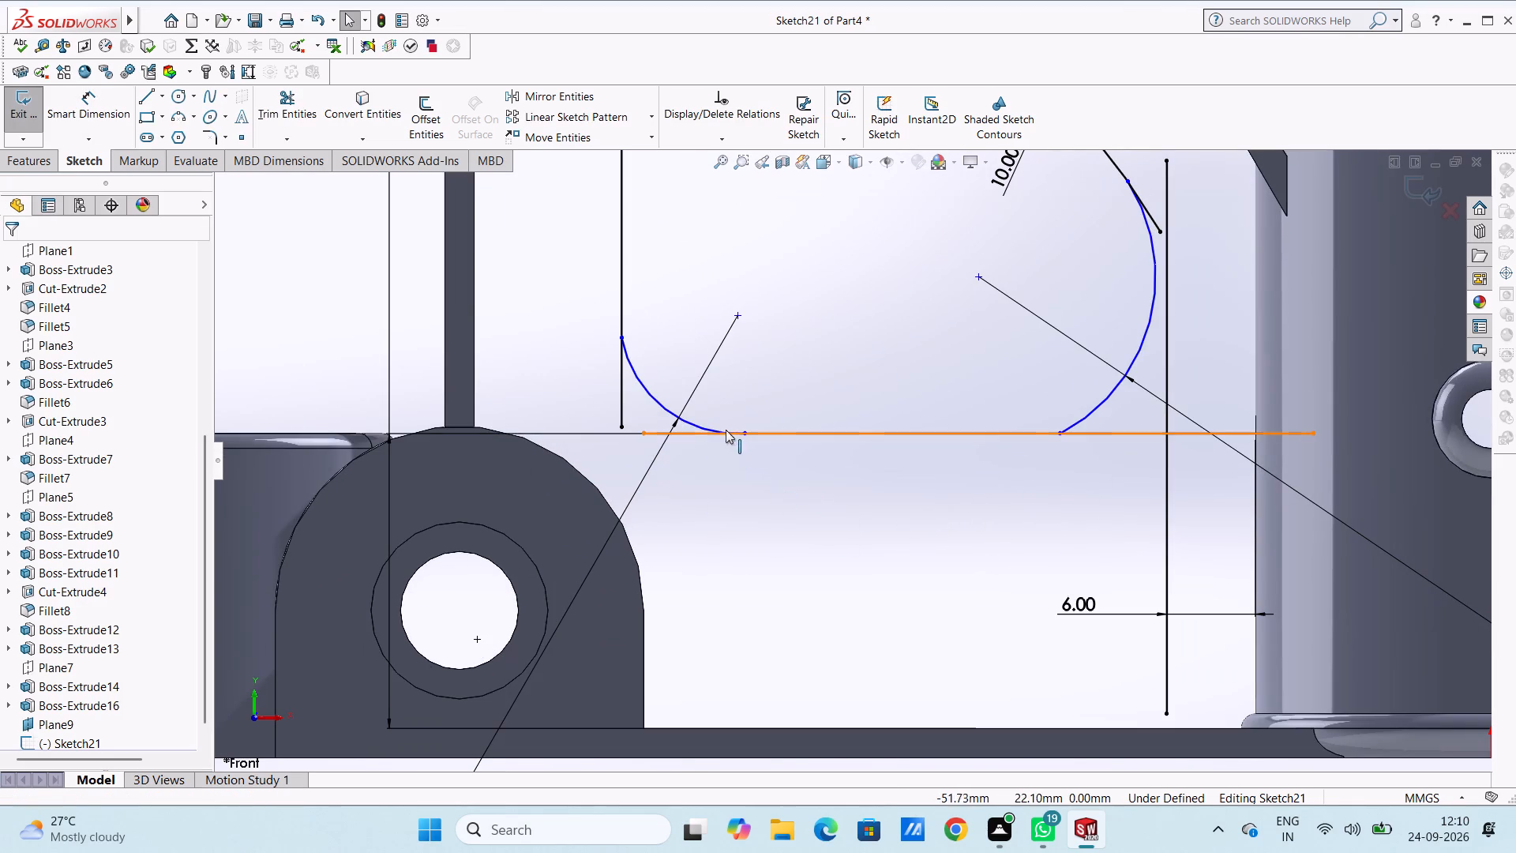
pyautogui.click(661, 401)
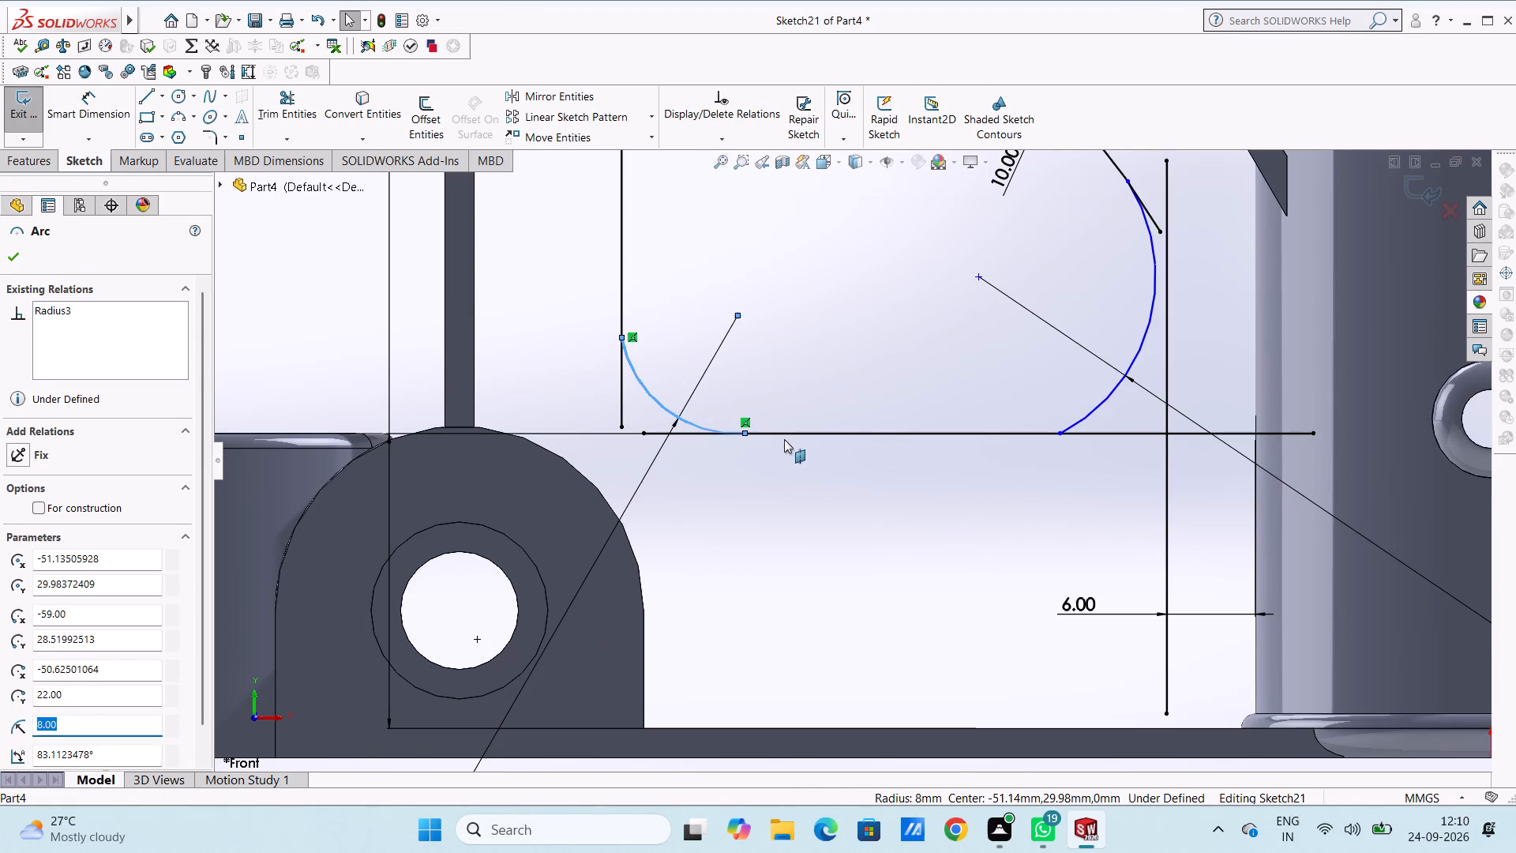
pyautogui.keyDown('ctrl'); pyautogui.click(784, 432); pyautogui.keyUp('ctrl')
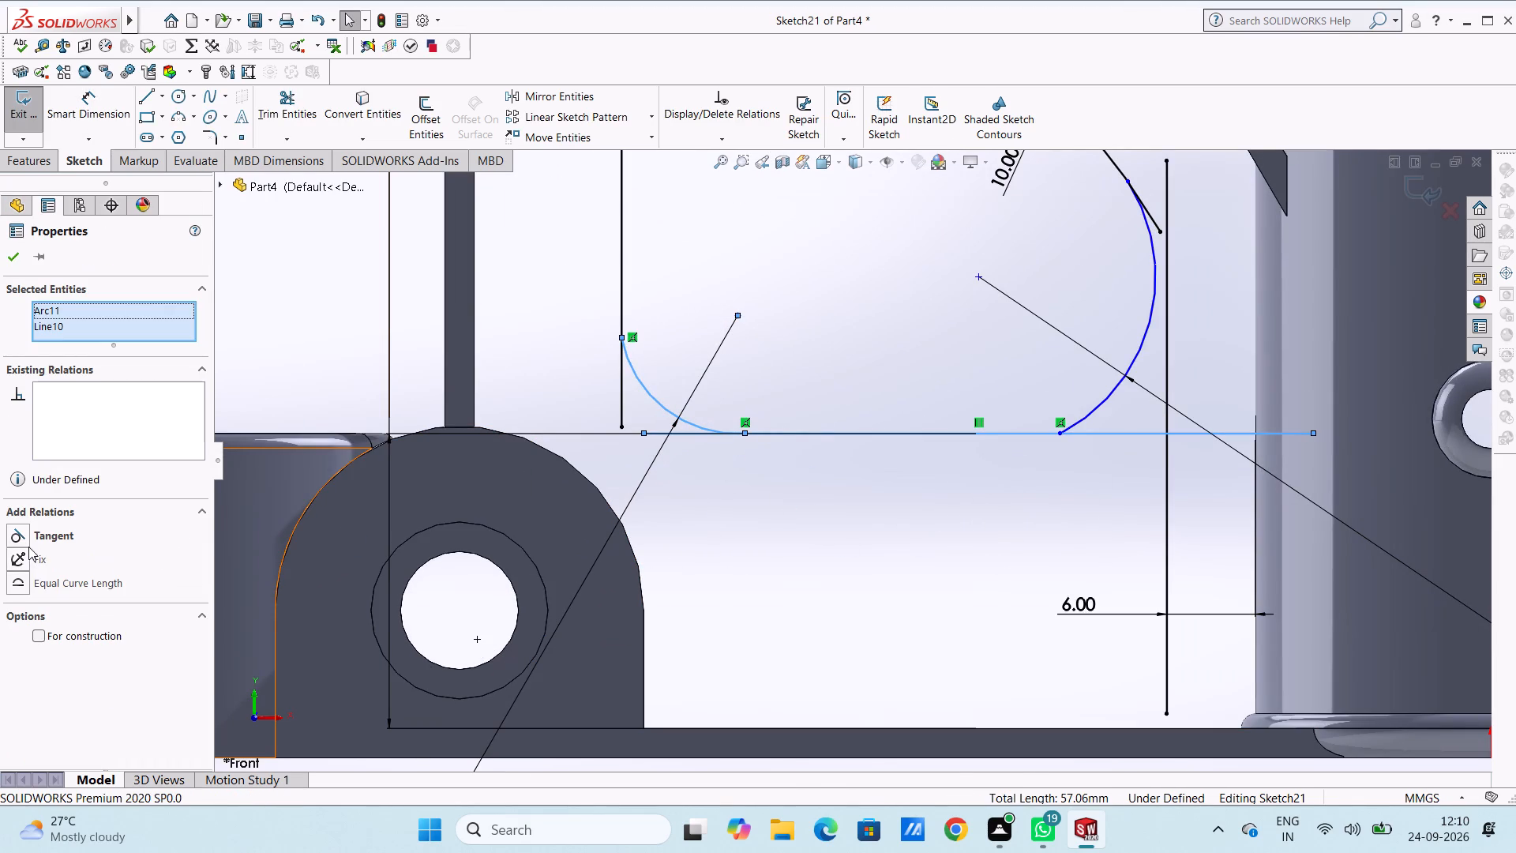
pyautogui.click(15, 532)
pyautogui.click(610, 316)
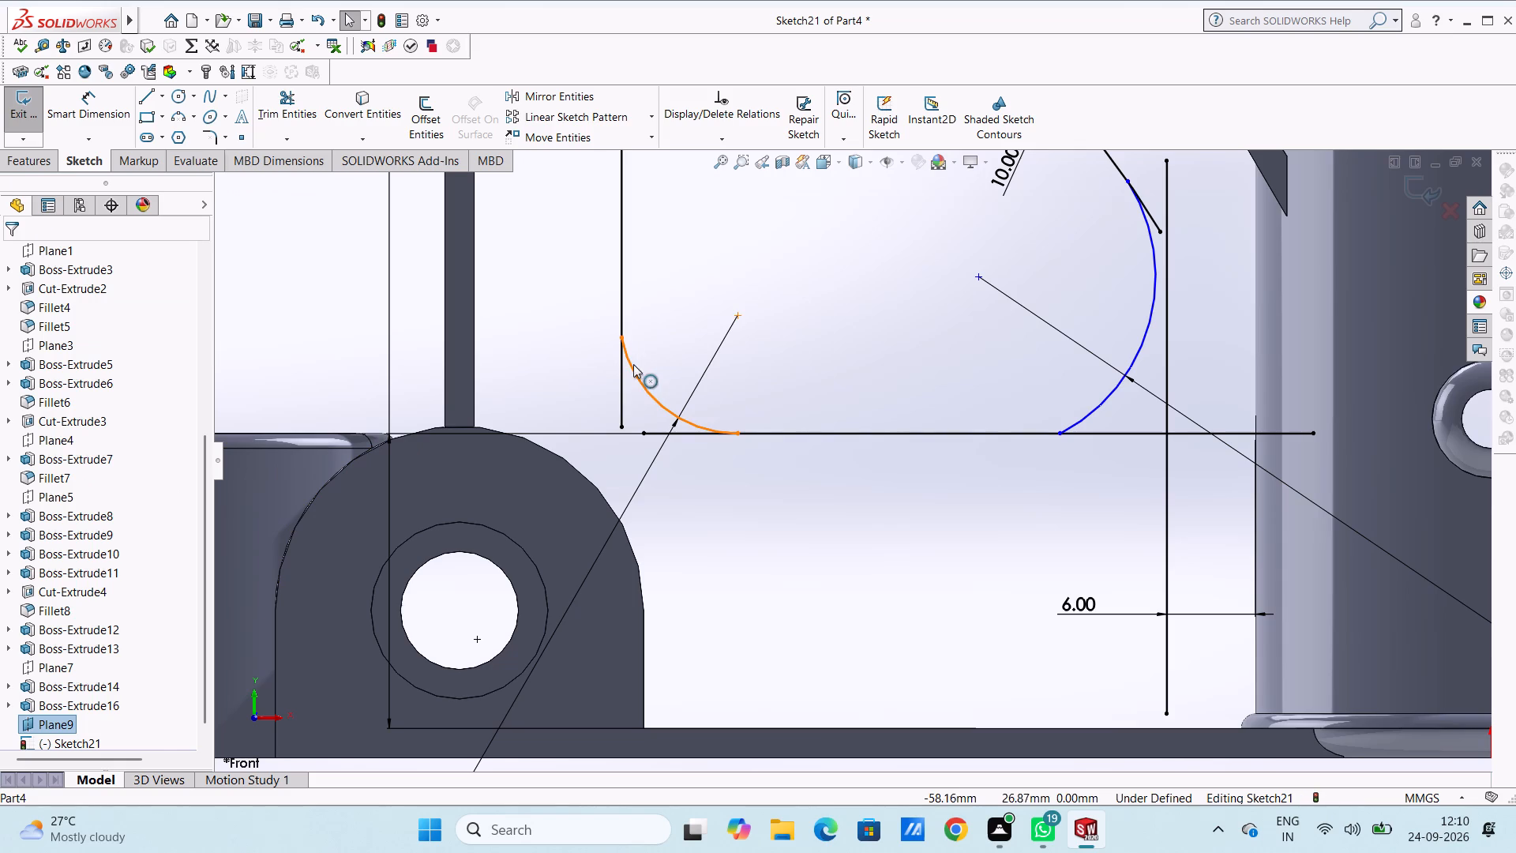
pyautogui.click(633, 364)
pyautogui.keyDown('ctrl'); pyautogui.click(621, 306); pyautogui.keyUp('ctrl')
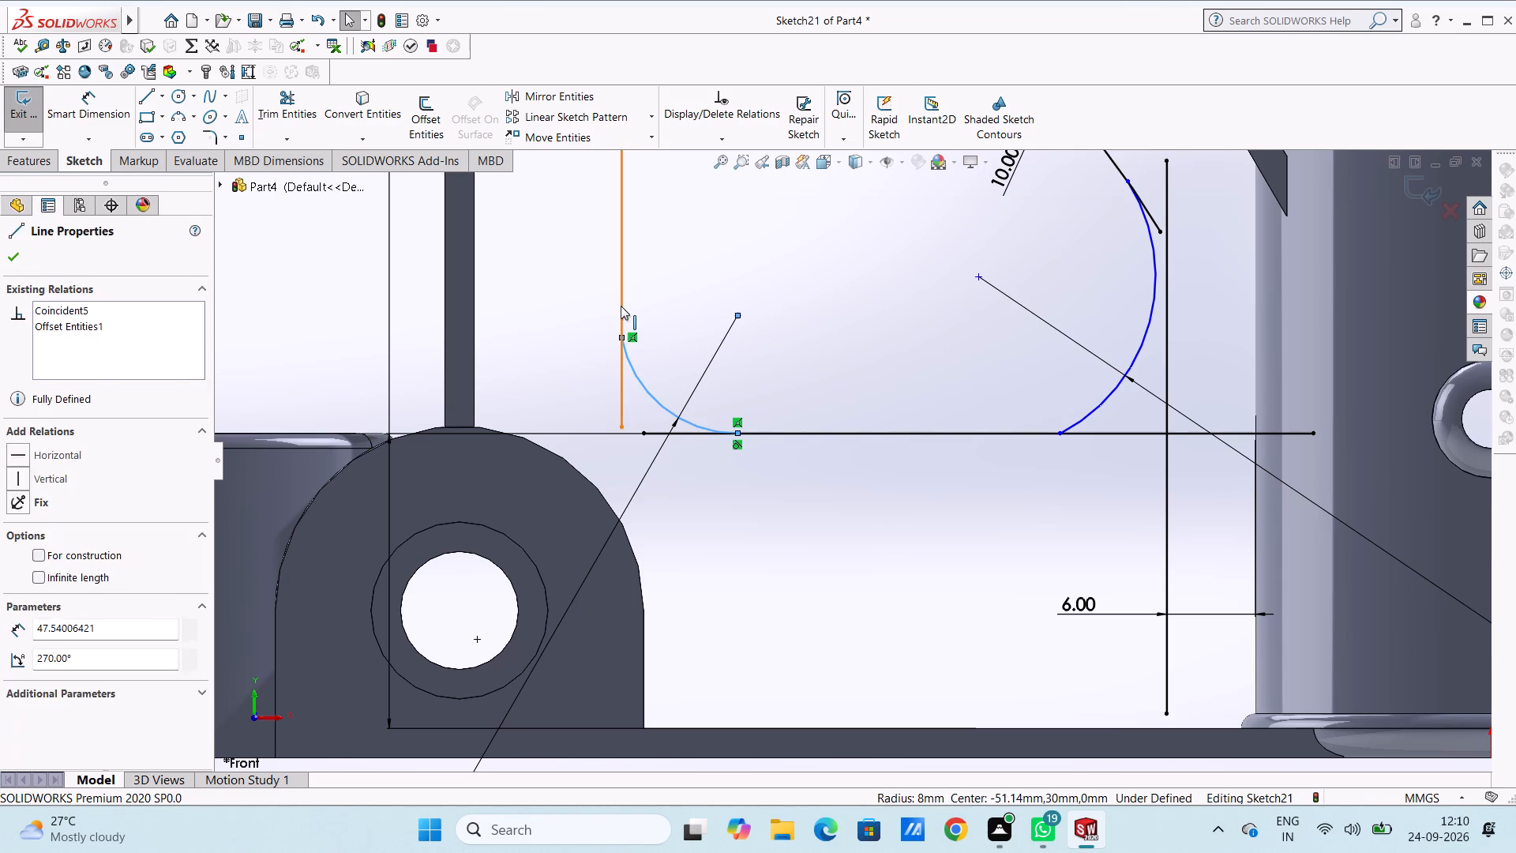
pyautogui.click(13, 528)
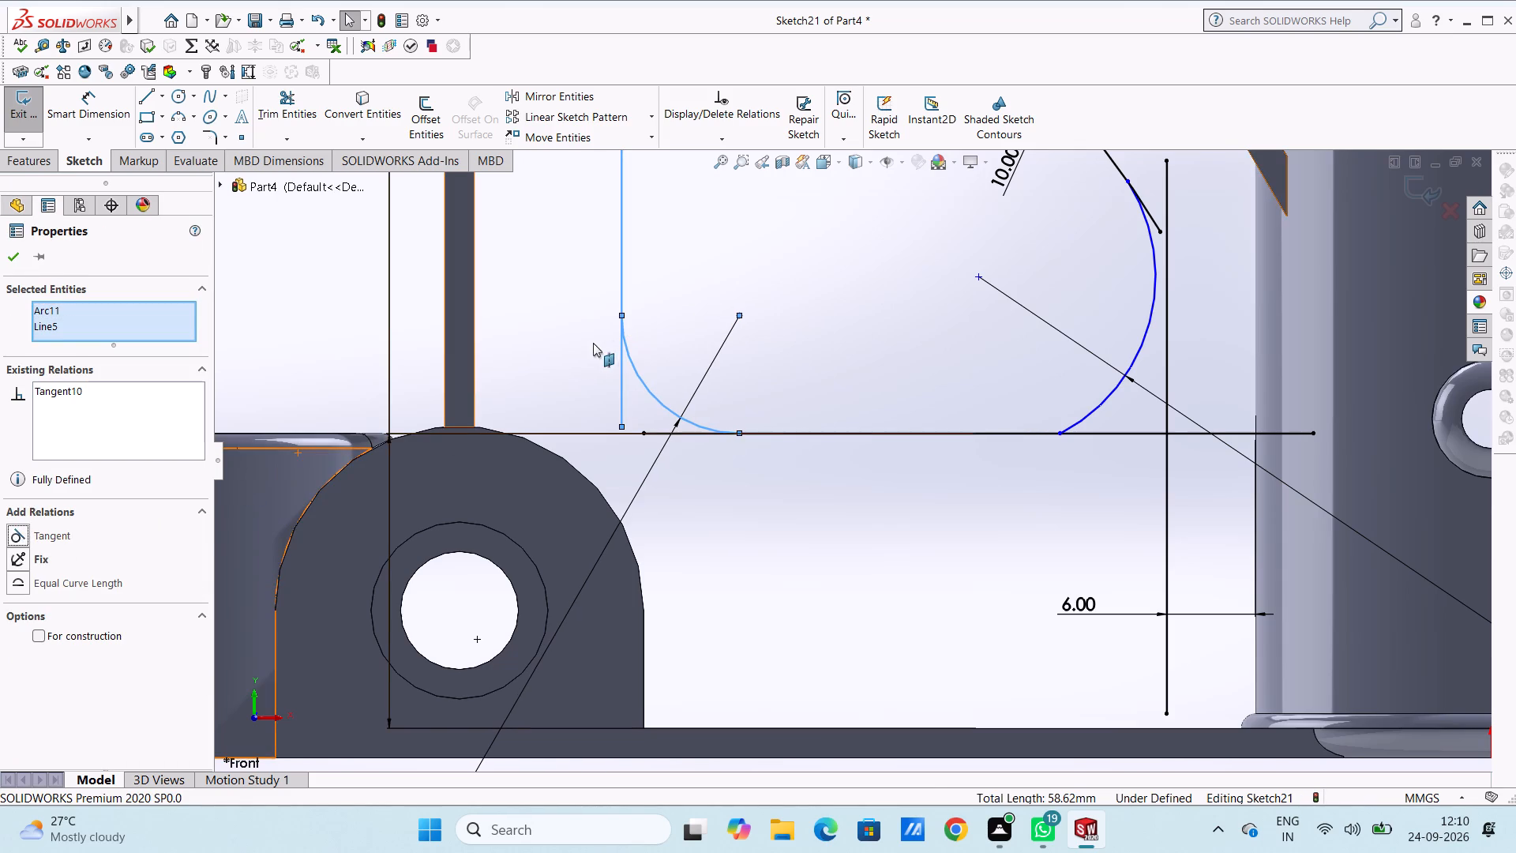
pyautogui.click(602, 319)
# Make the R12 arc tangent to the horizontal offset line and to the arm's offset curve.
pyautogui.scroll(3, 625, 340)
pyautogui.scroll(-3, 1077, 394)
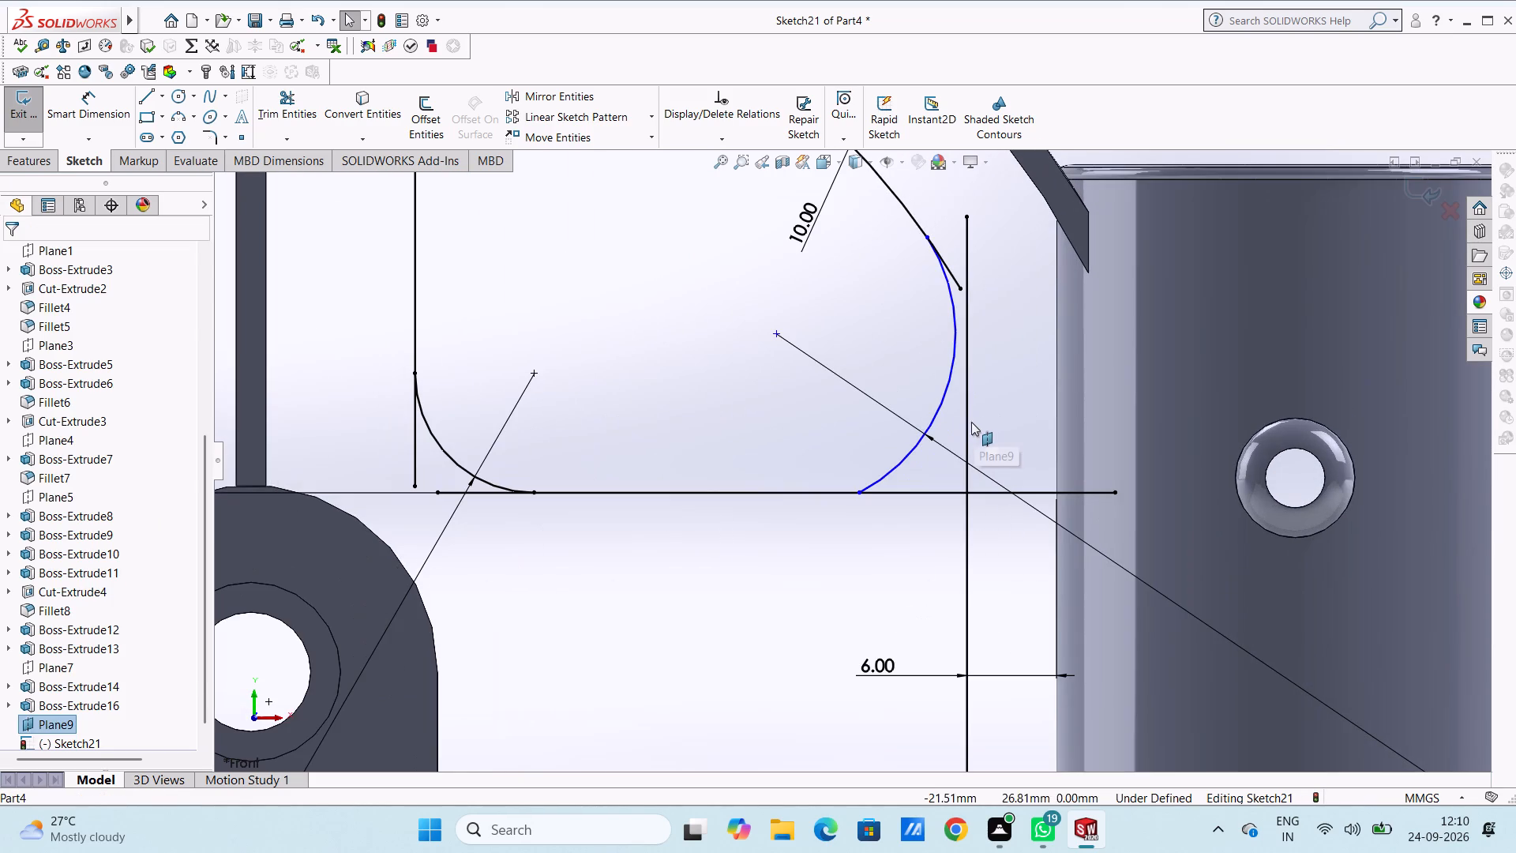
pyautogui.click(937, 410)
pyautogui.keyDown('ctrl'); pyautogui.click(830, 491); pyautogui.keyUp('ctrl')
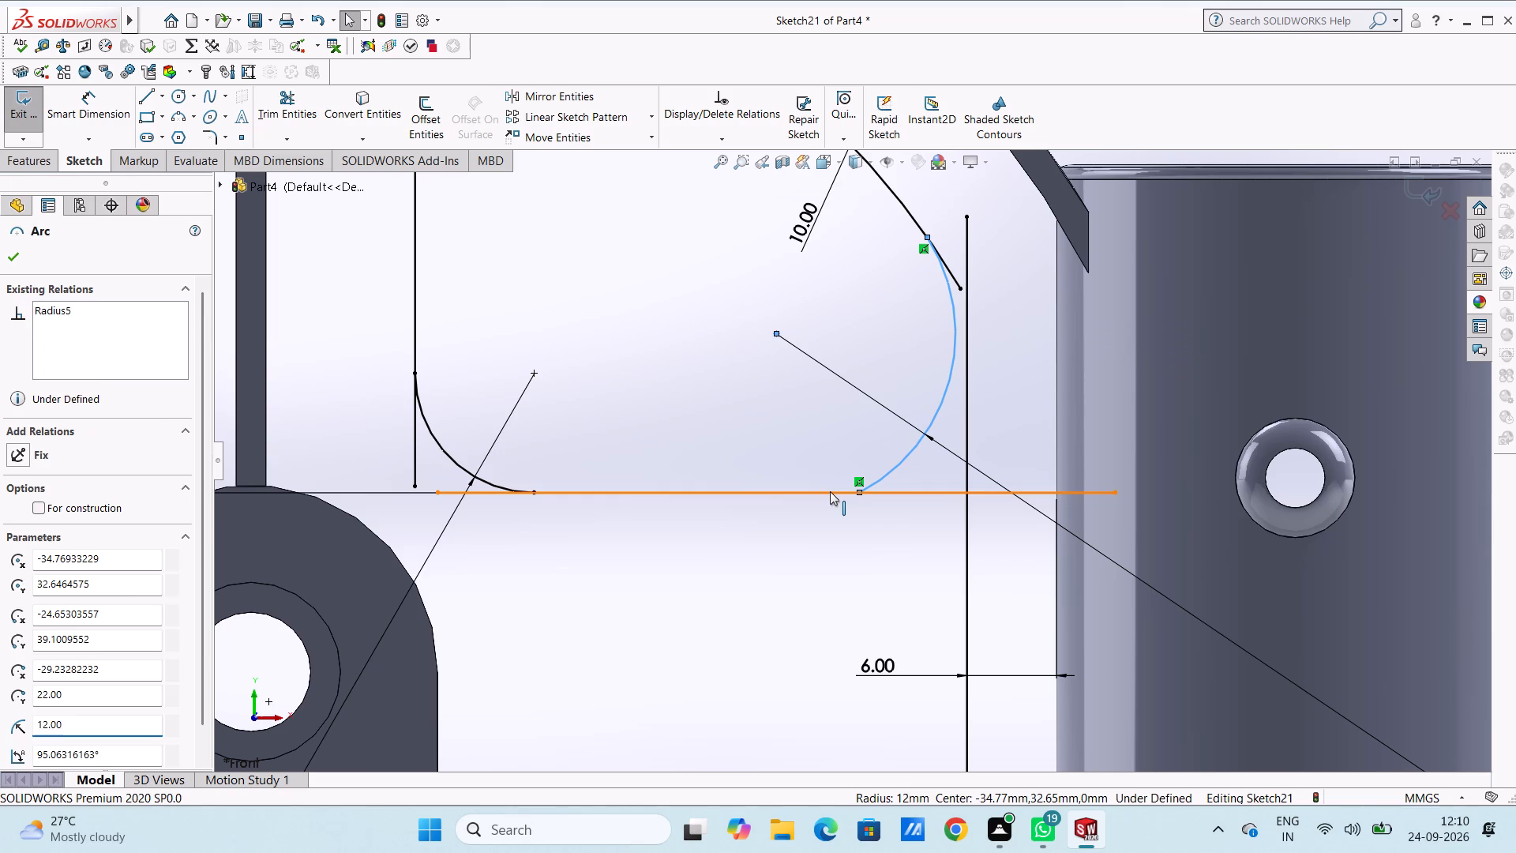
pyautogui.click(9, 531)
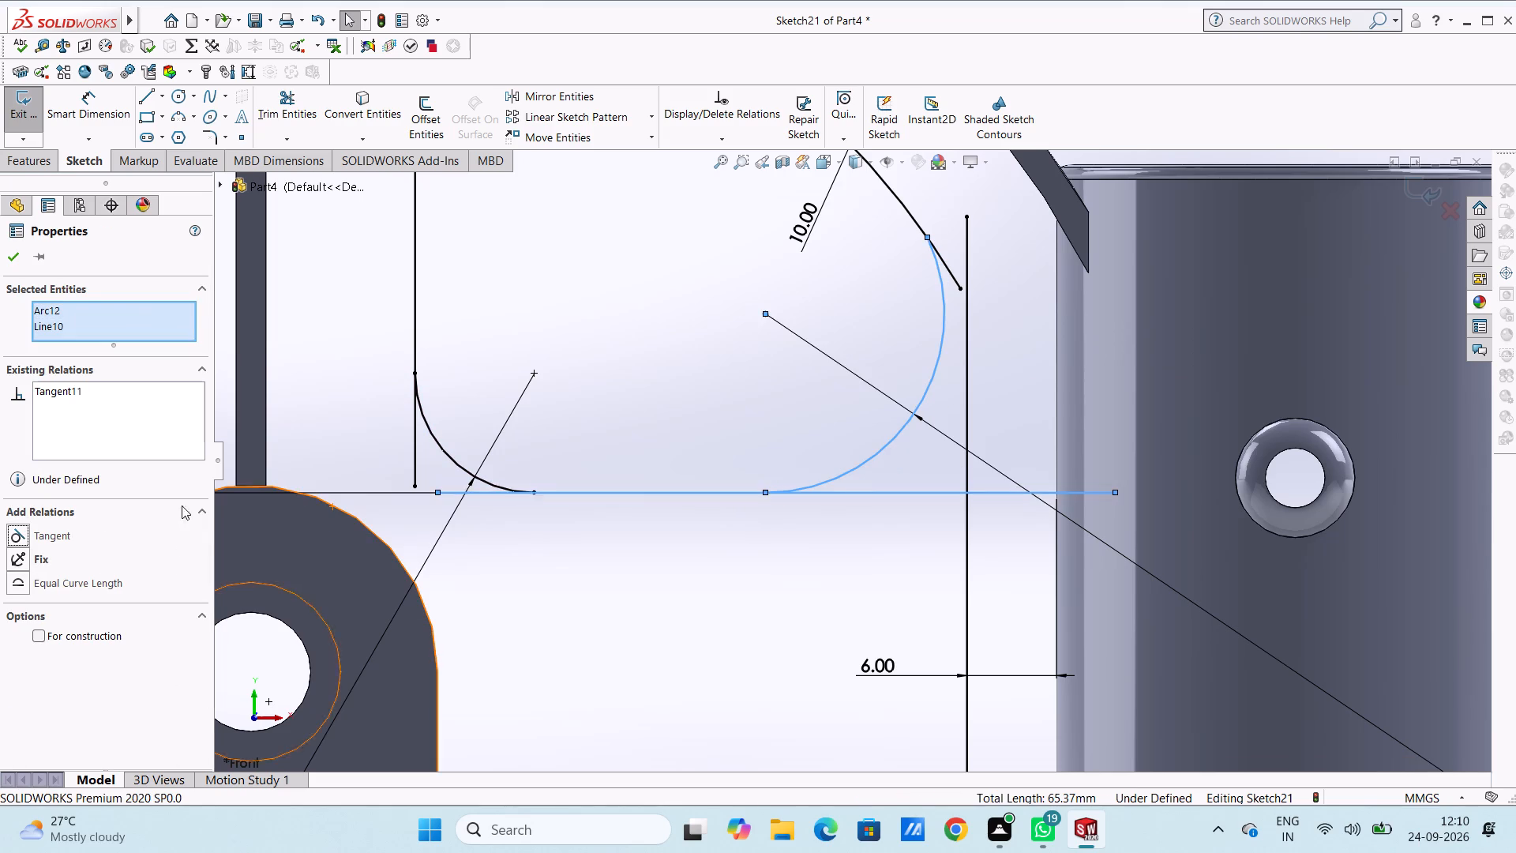
pyautogui.click(699, 373)
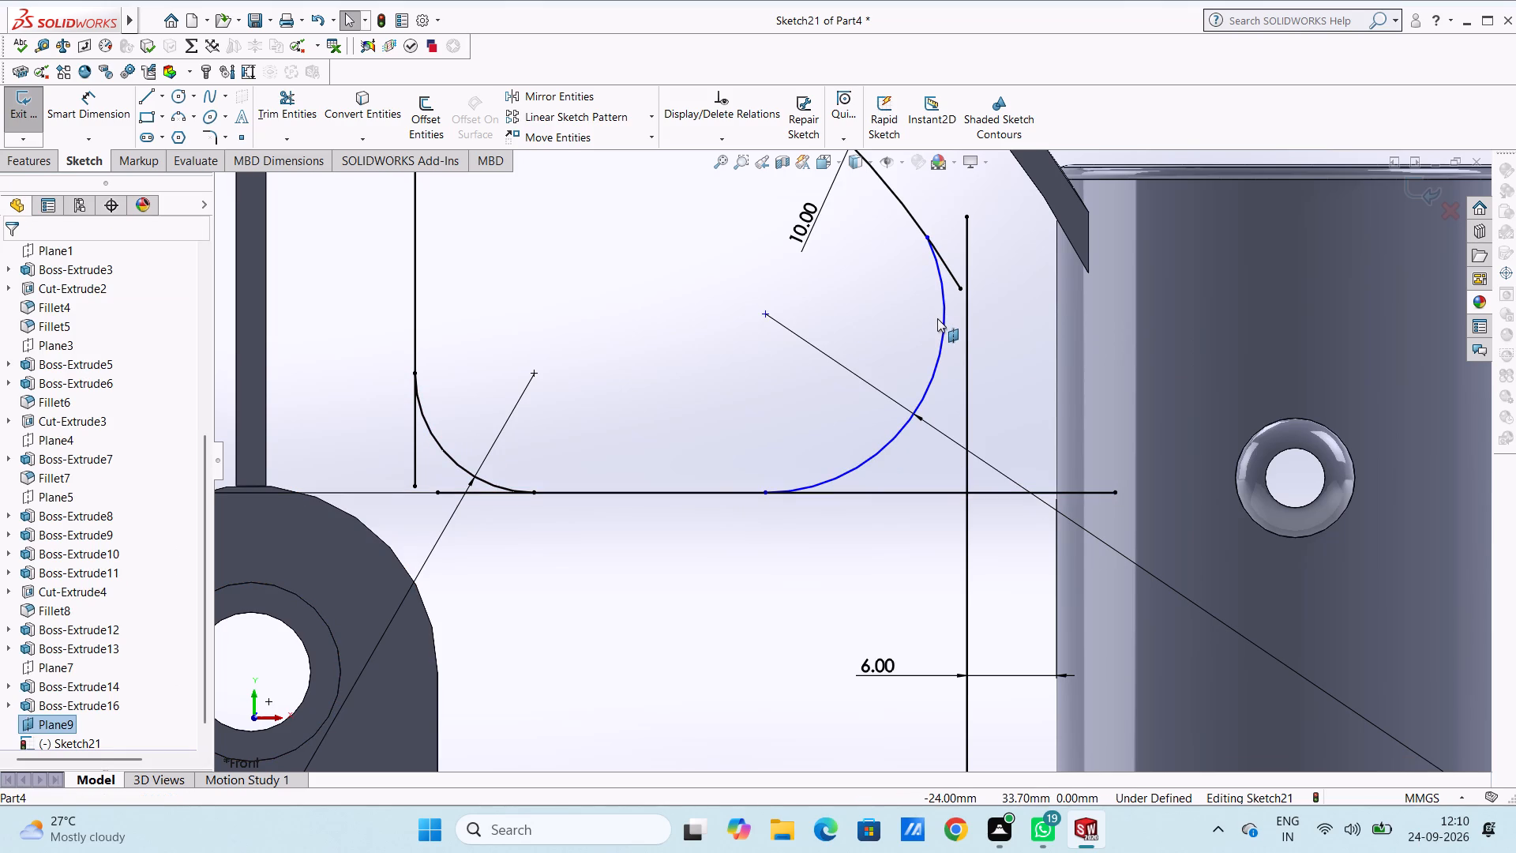
pyautogui.click(940, 321)
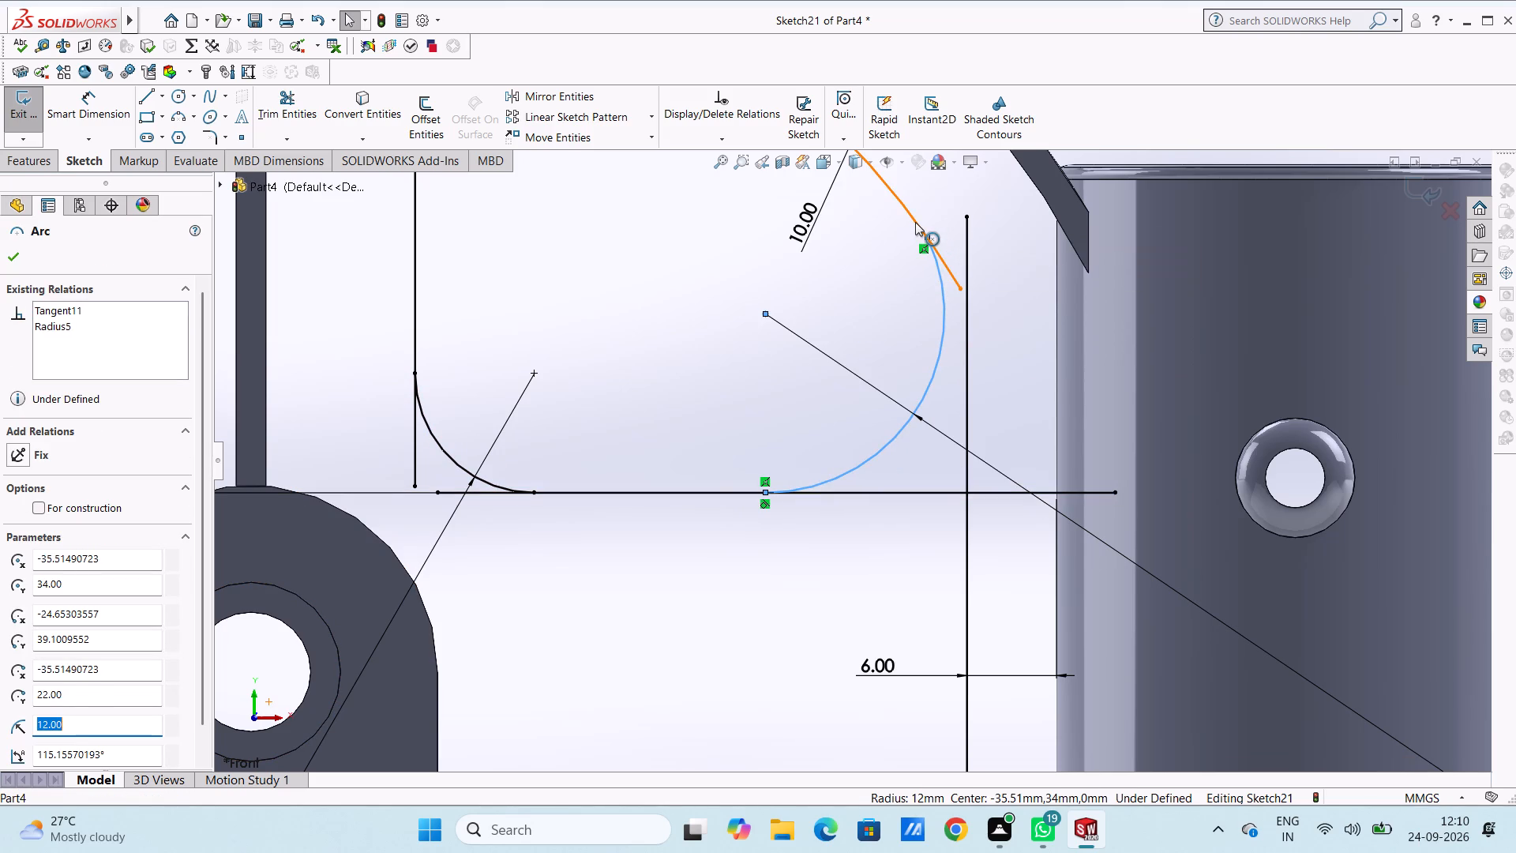
pyautogui.keyDown('ctrl'); pyautogui.click(915, 222); pyautogui.keyUp('ctrl')
pyautogui.click(15, 558)
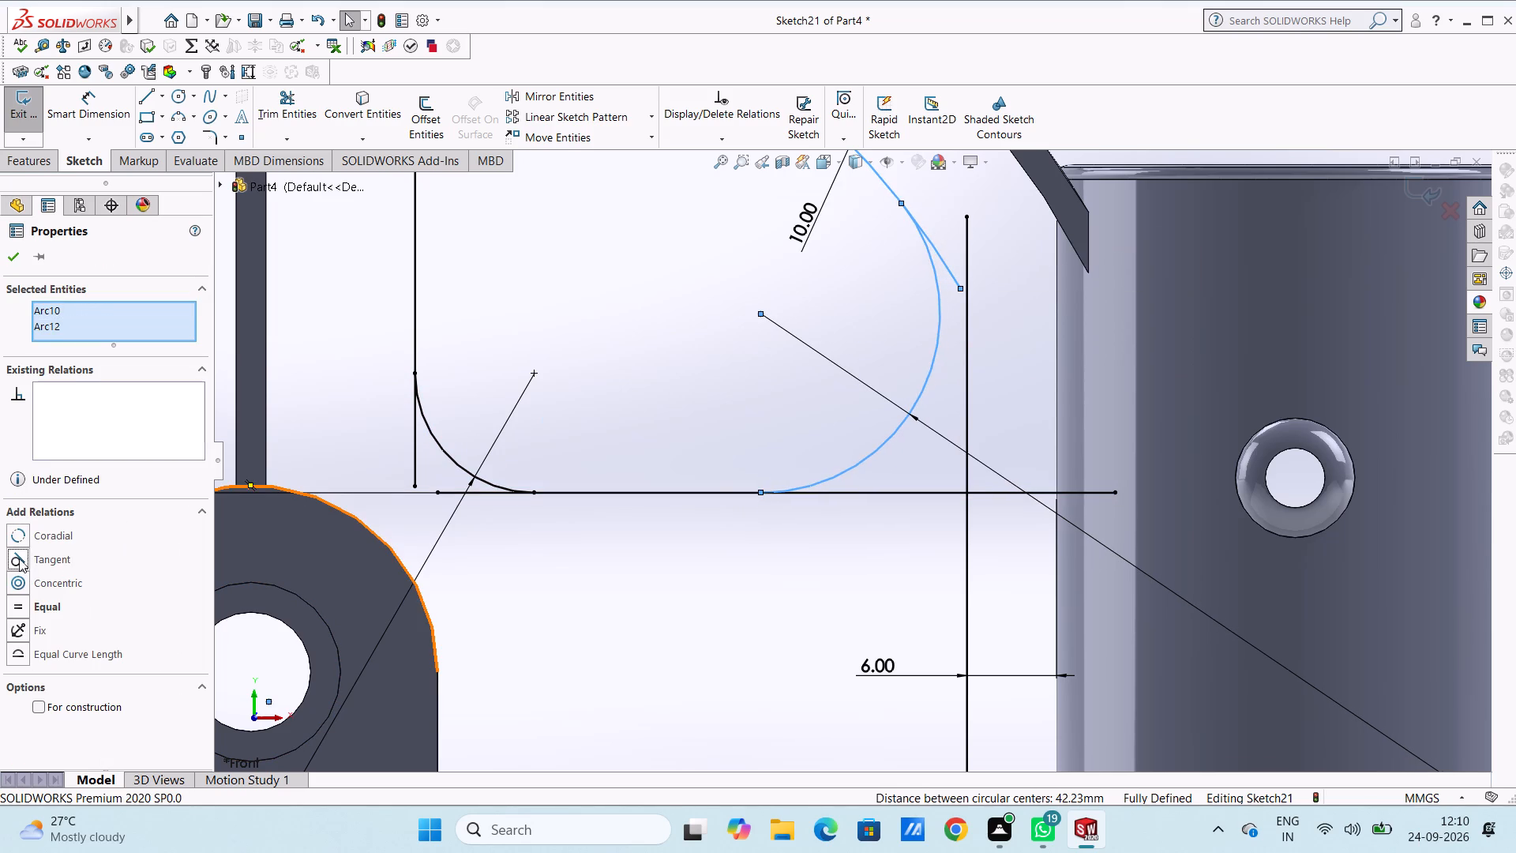
pyautogui.click(632, 394)
pyautogui.scroll(4, 632, 394)
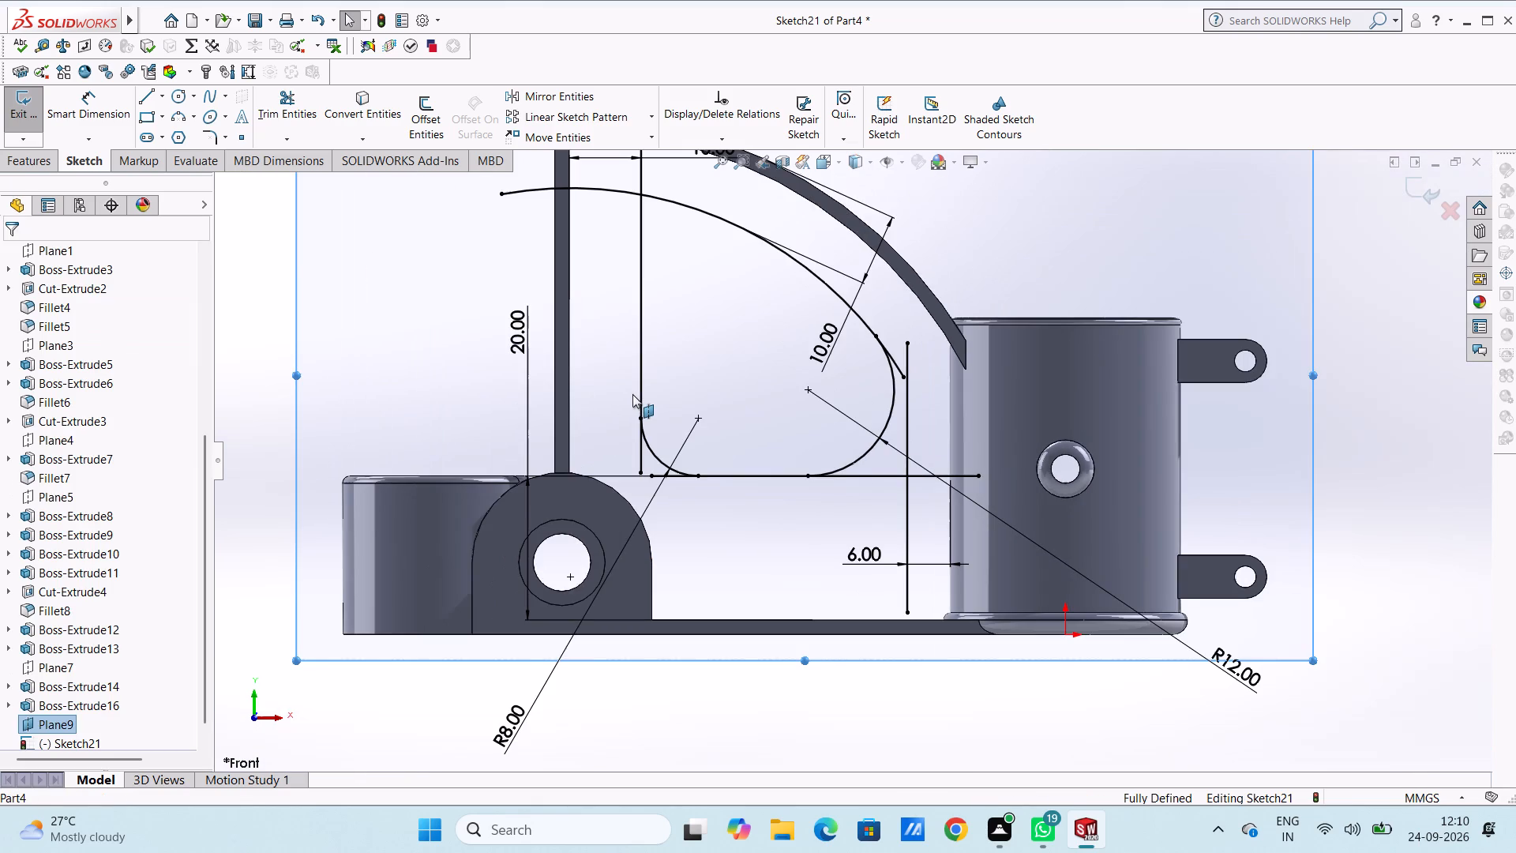
# Trim the offset curve and vertical line past their upper crossing, and remove the cylinder-side vertical line and the horizontal line's excess beyond the R12 arc.
pyautogui.scroll(3, 632, 394)
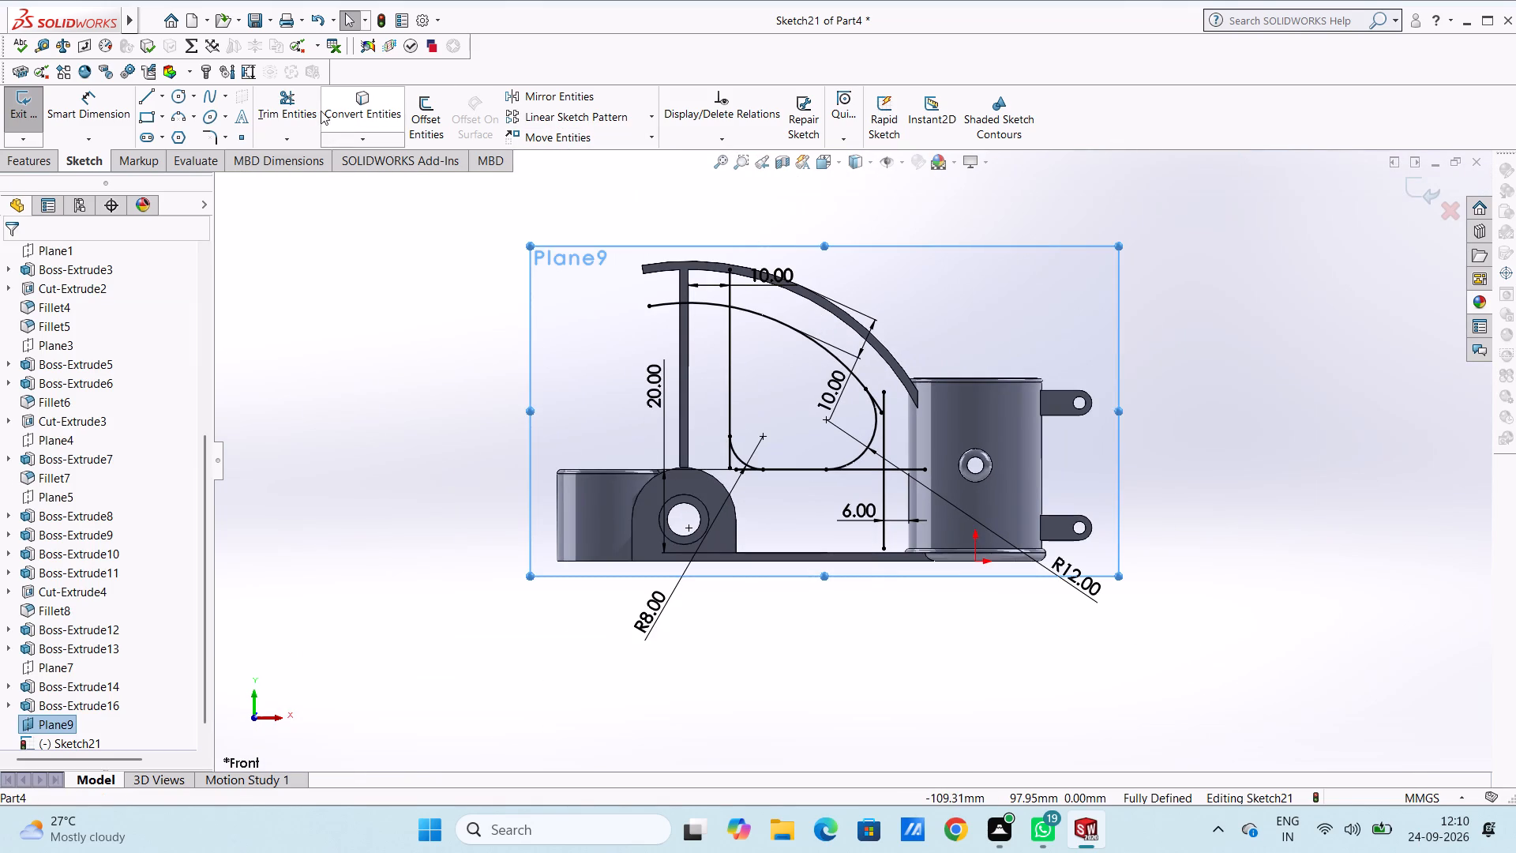
pyautogui.click(288, 100)
pyautogui.click(662, 299)
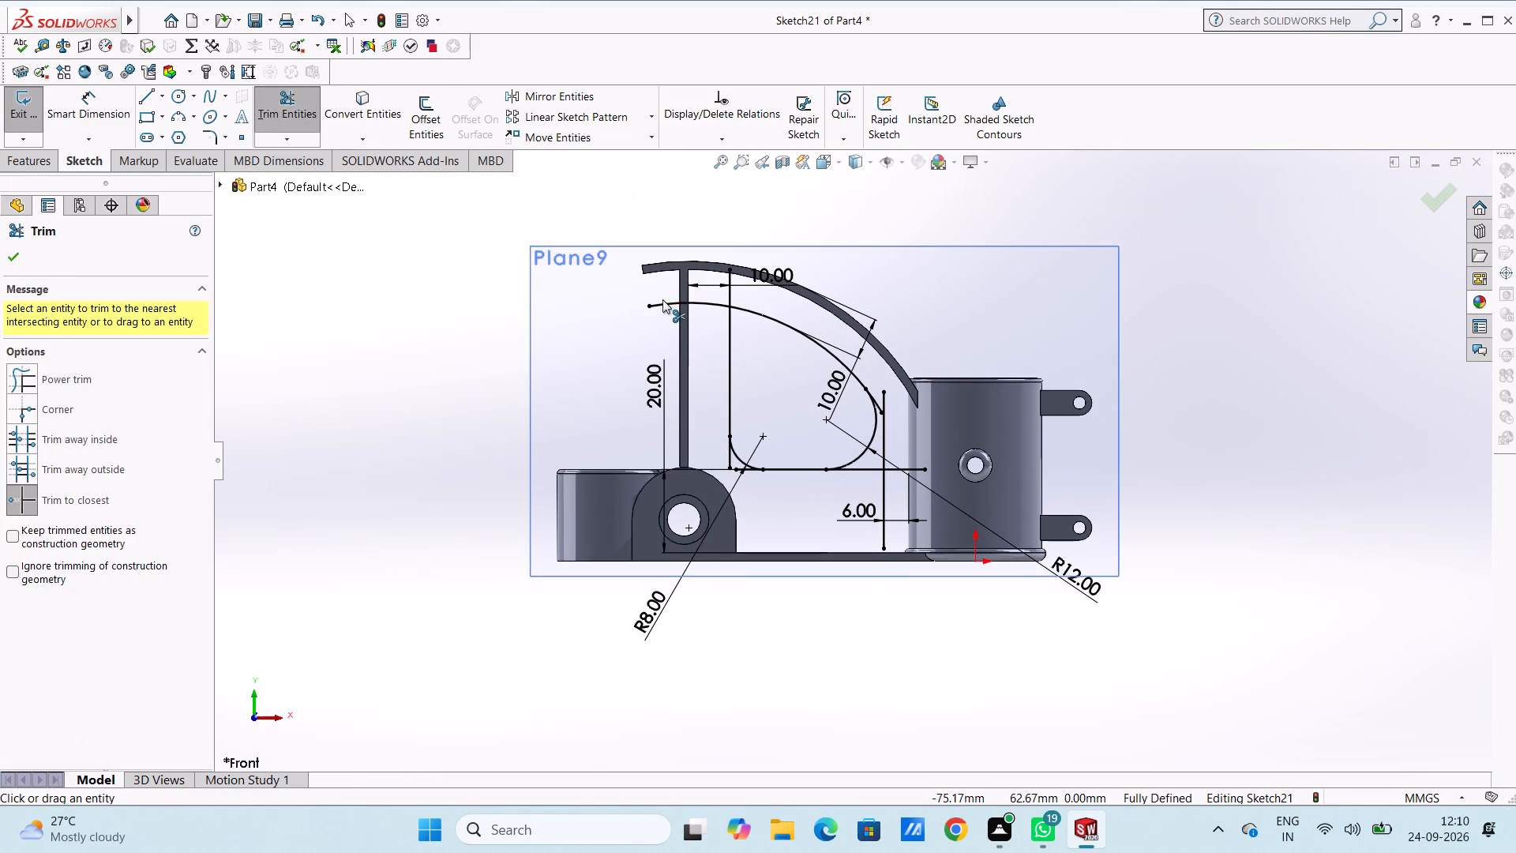
pyautogui.click(659, 304)
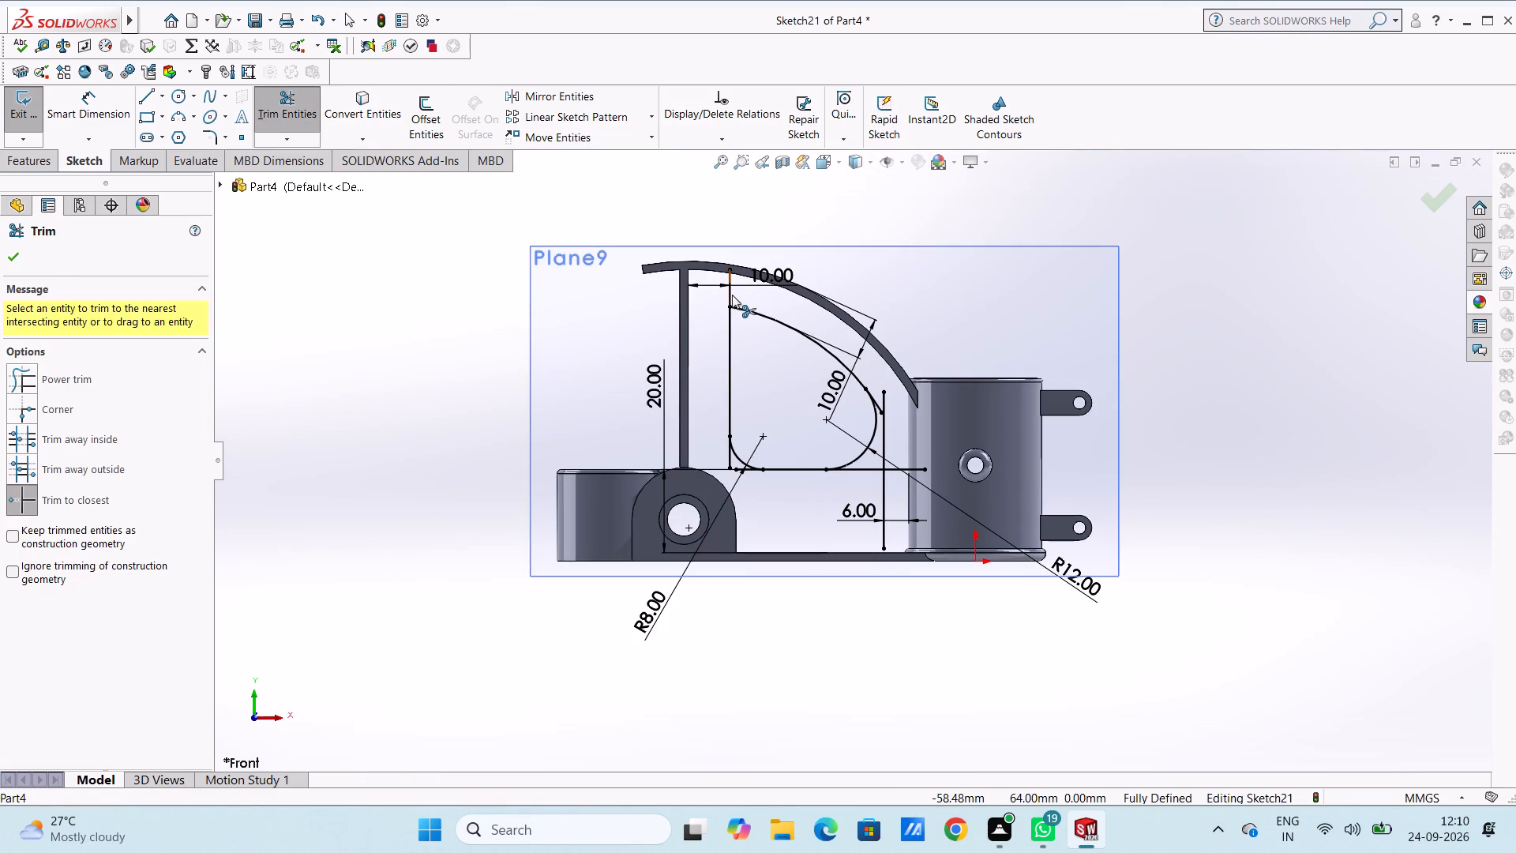
pyautogui.doubleClick(732, 295)
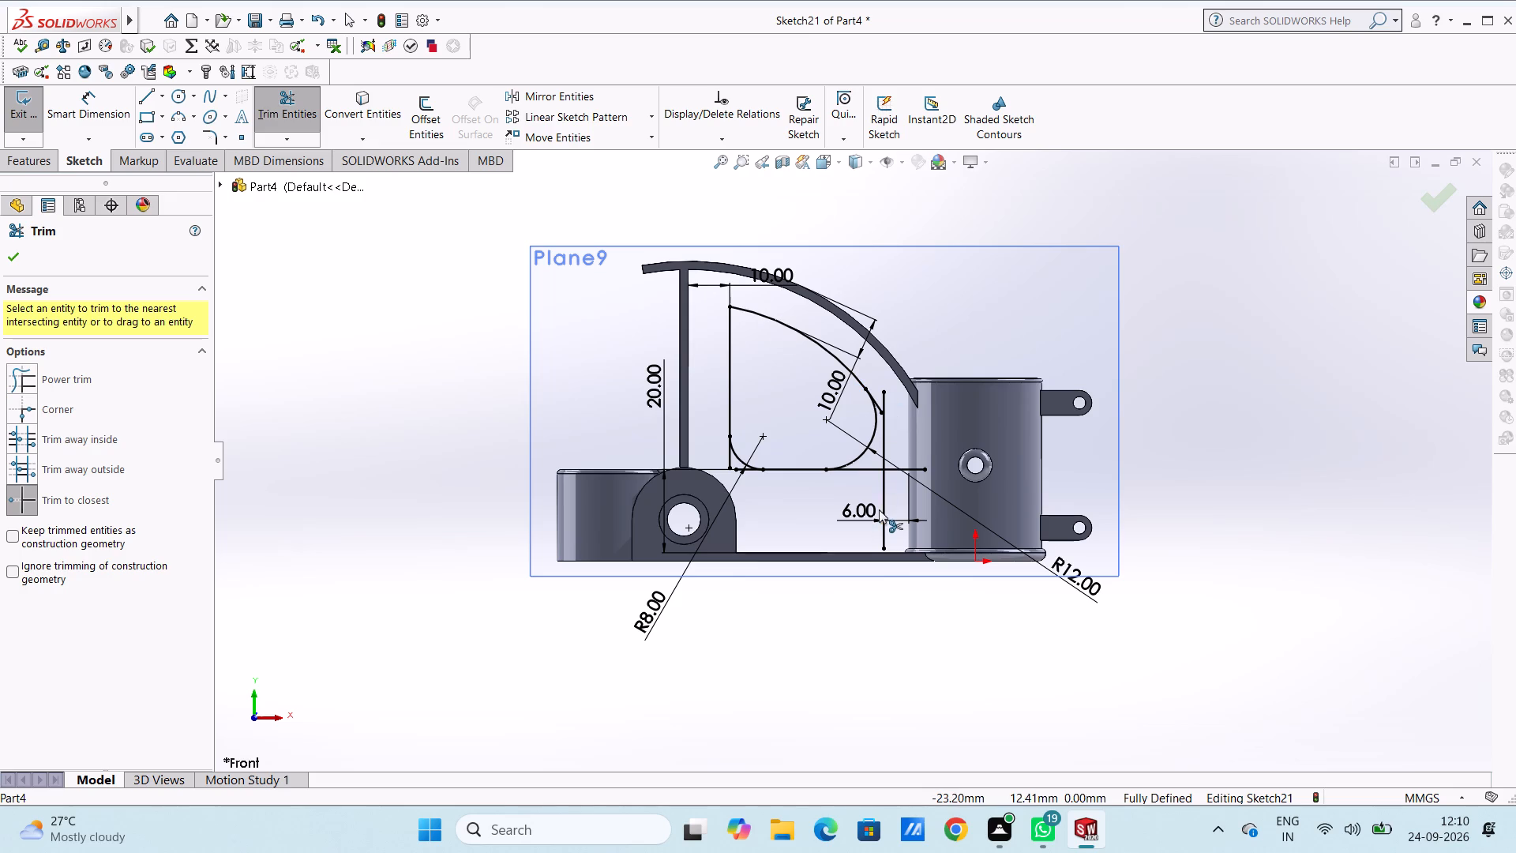
pyautogui.doubleClick(881, 491)
pyautogui.click(884, 451)
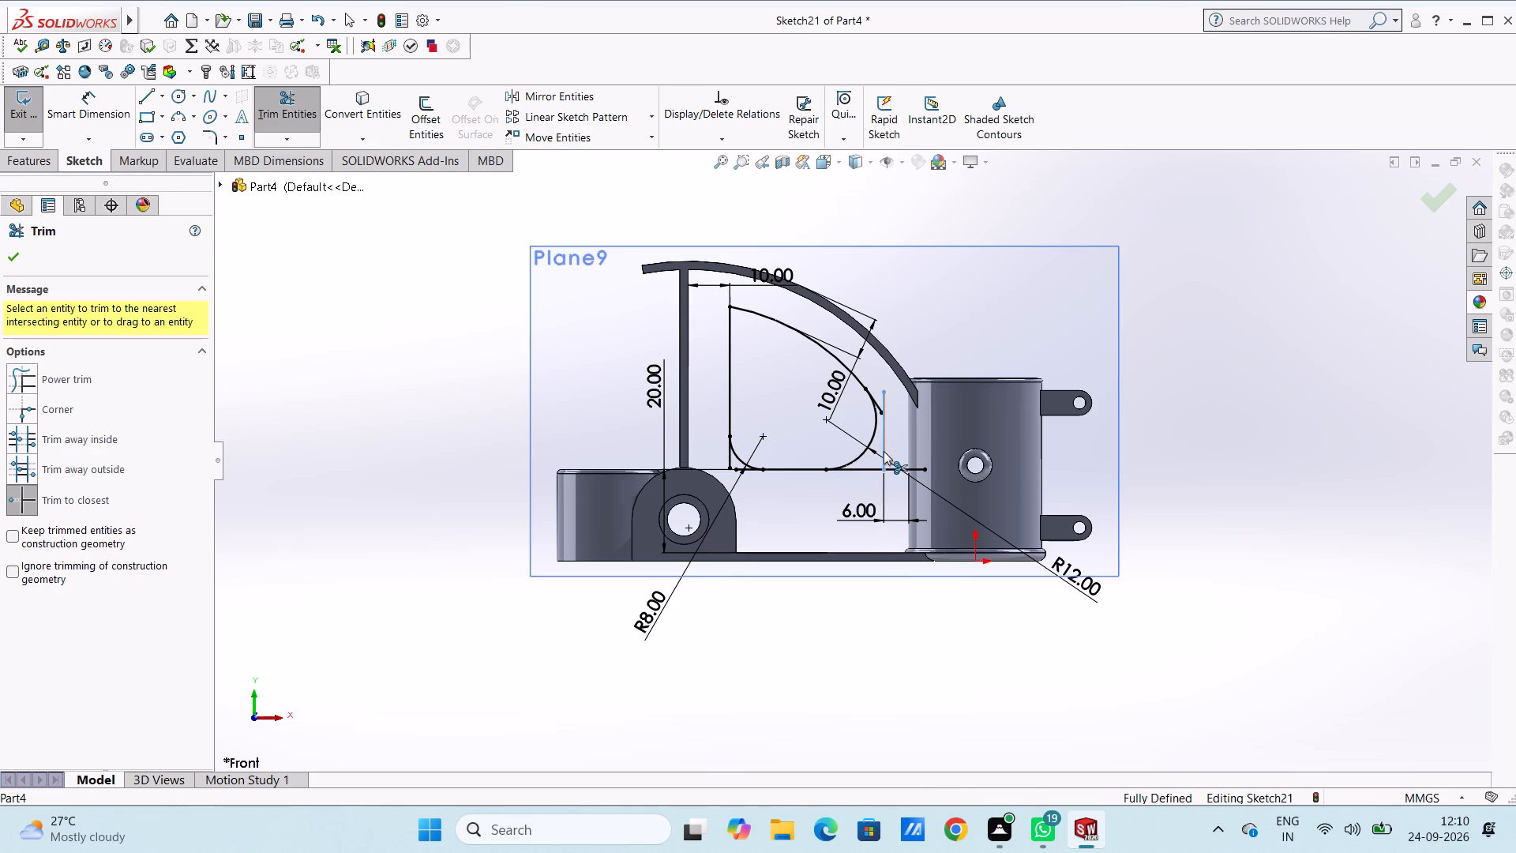
pyautogui.click(886, 468)
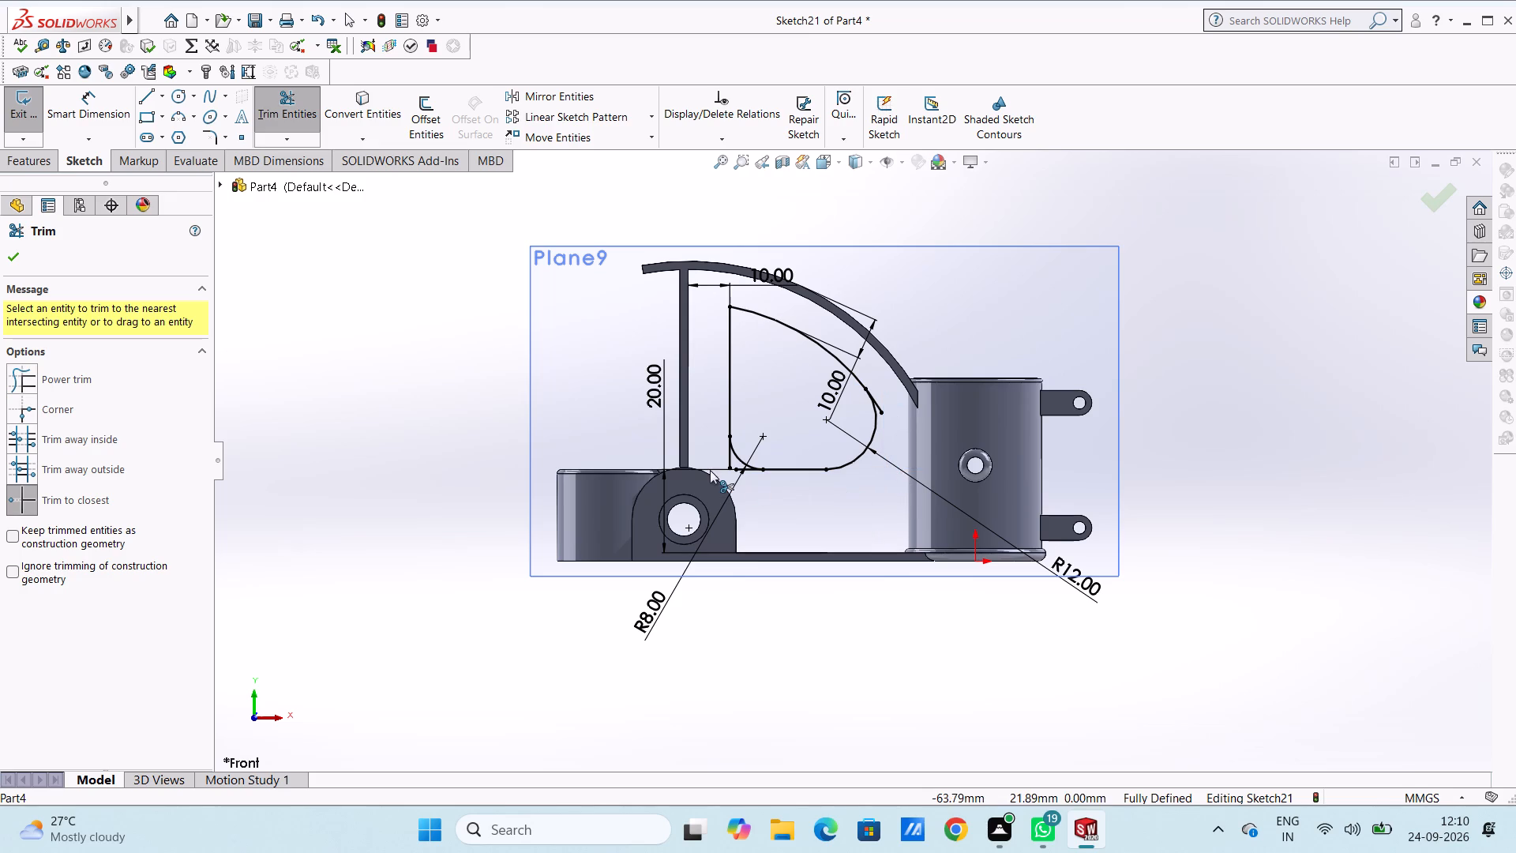
# Trim the vertical and horizontal stubs outside the R8 corner arc and the arm offset curve's tail beyond the R12 arc.
pyautogui.click(729, 465)
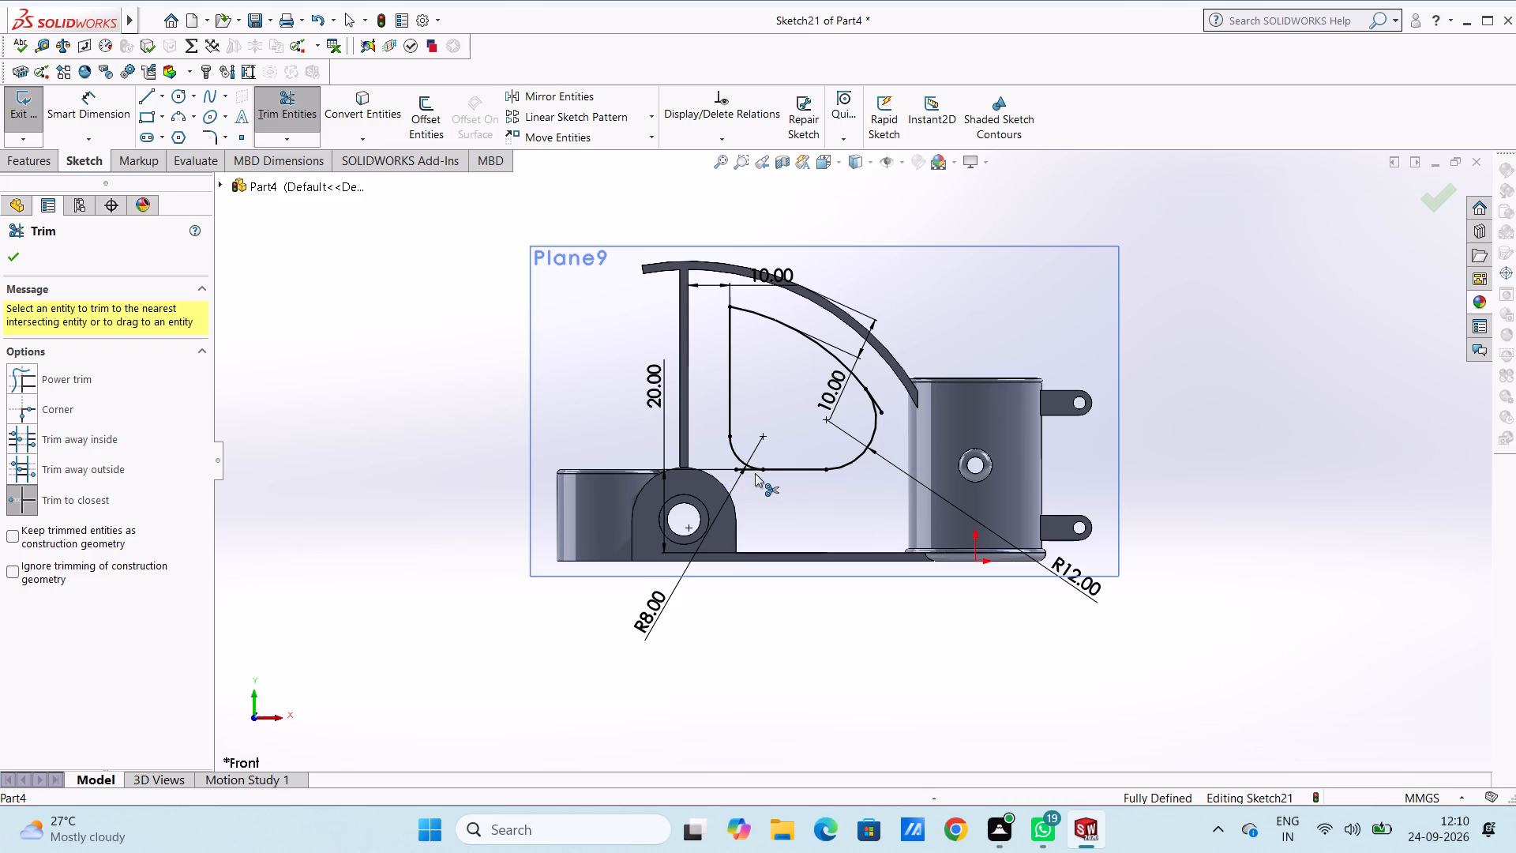
pyautogui.scroll(-9, 755, 473)
pyautogui.doubleClick(776, 444)
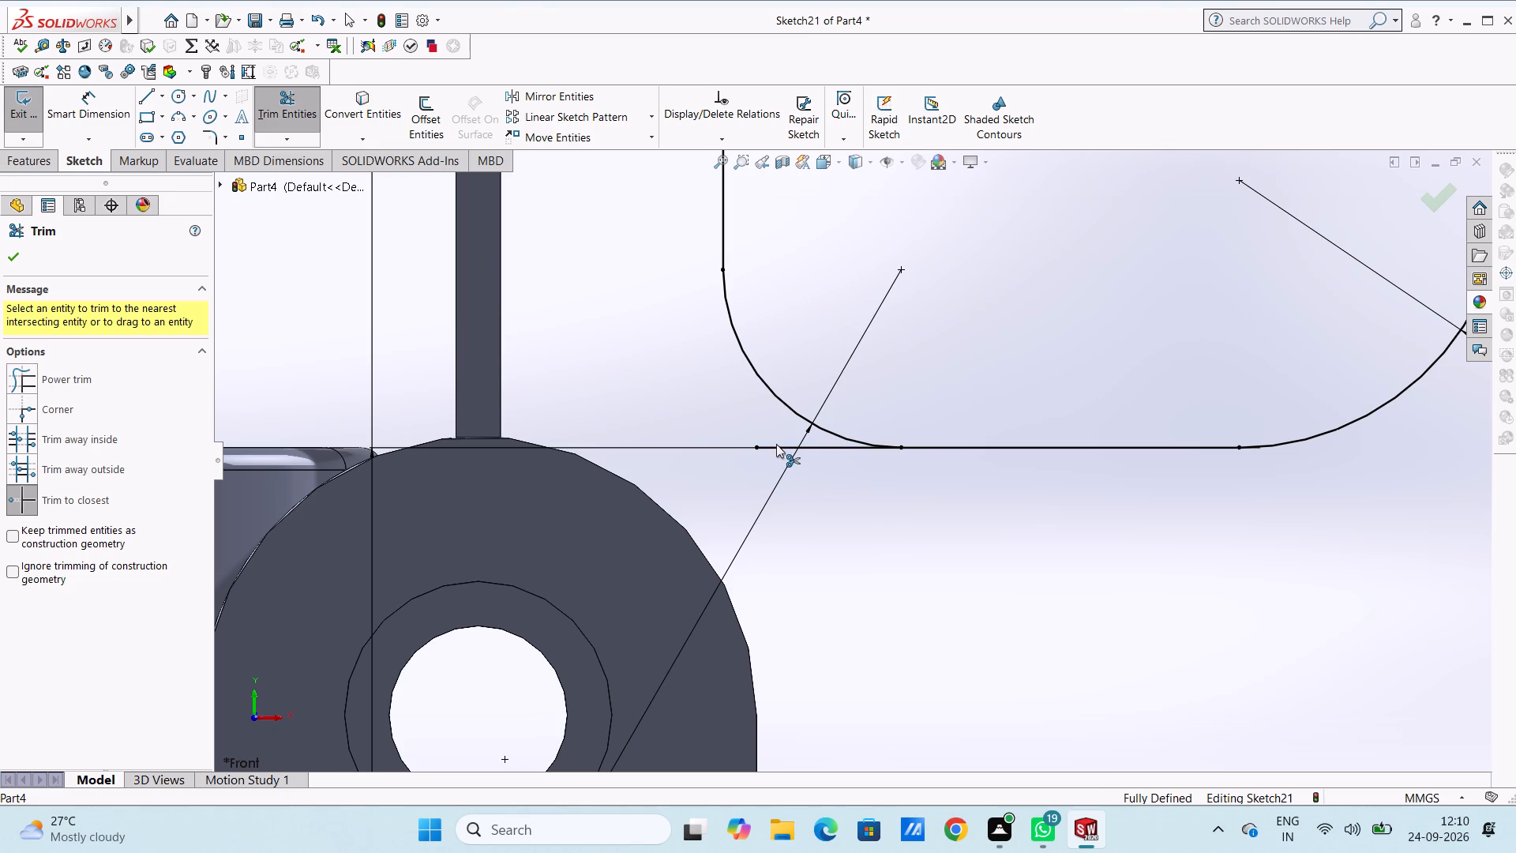
pyautogui.scroll(8, 960, 476)
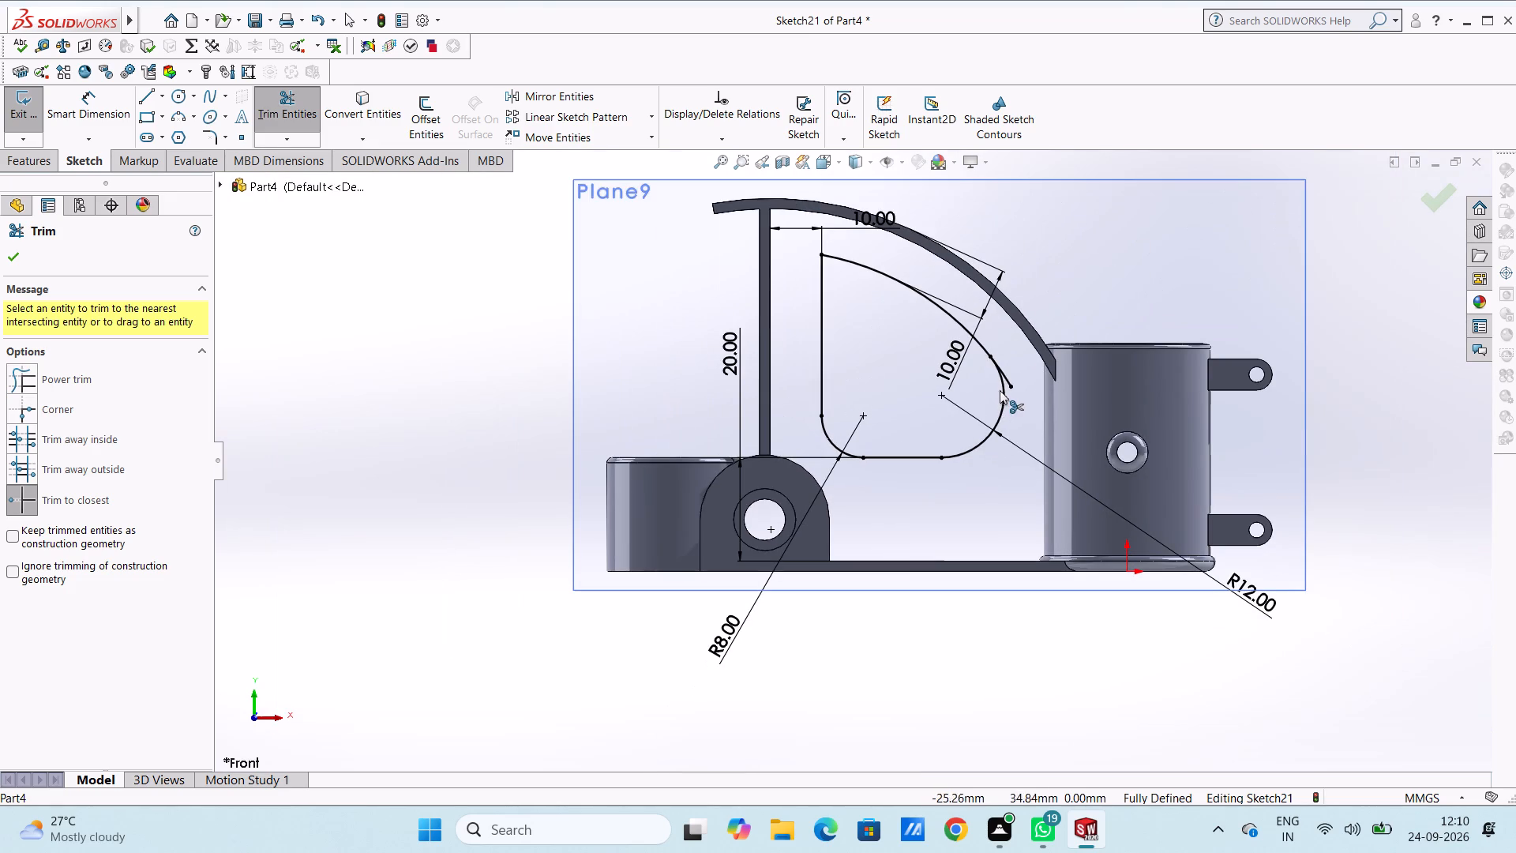
pyautogui.click(1010, 385)
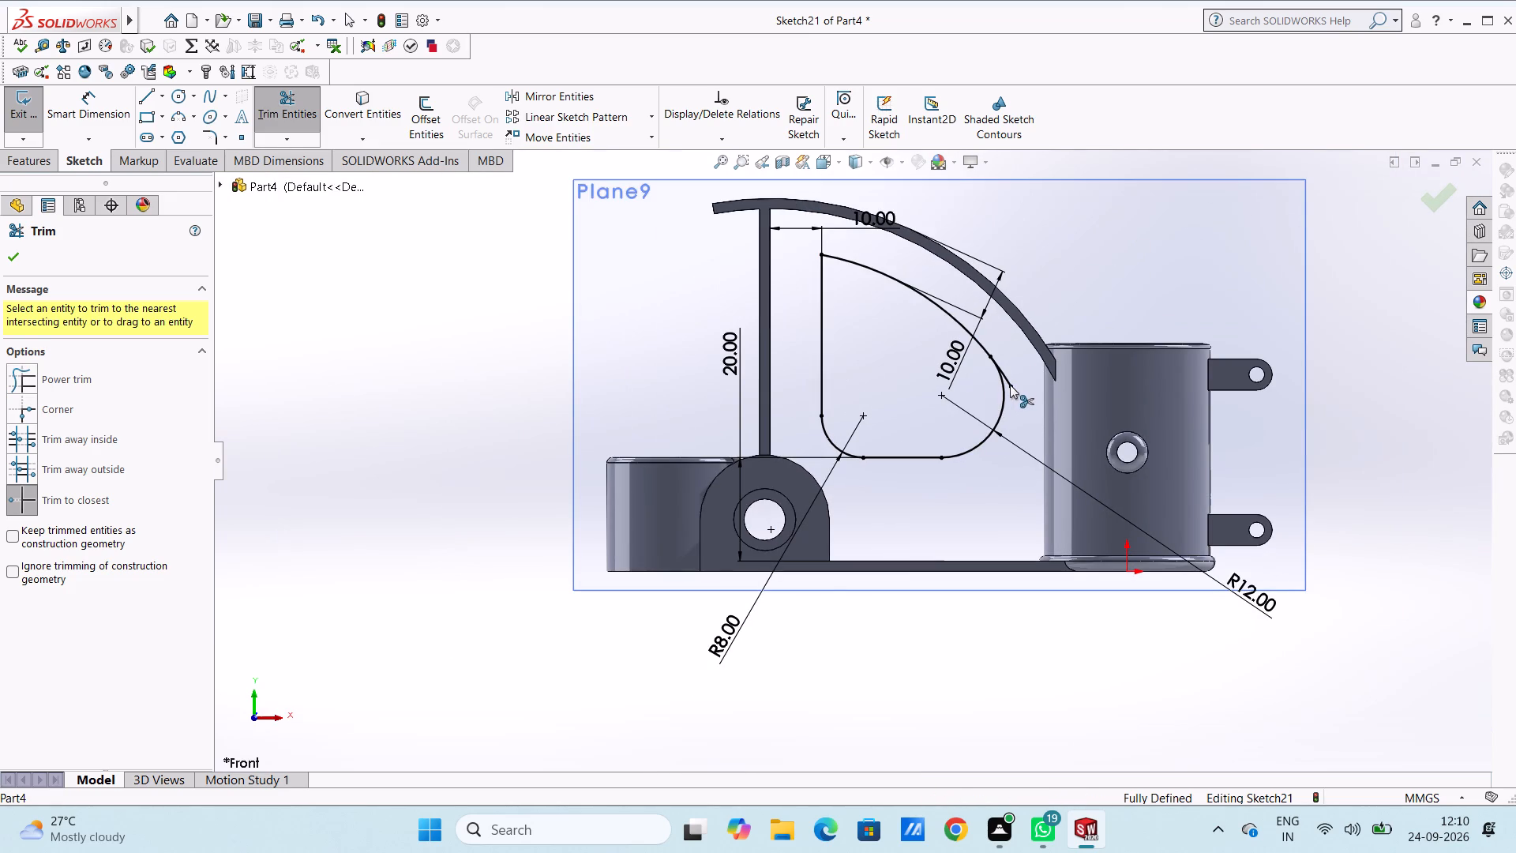
pyautogui.press('Escape')
pyautogui.press('Escape')
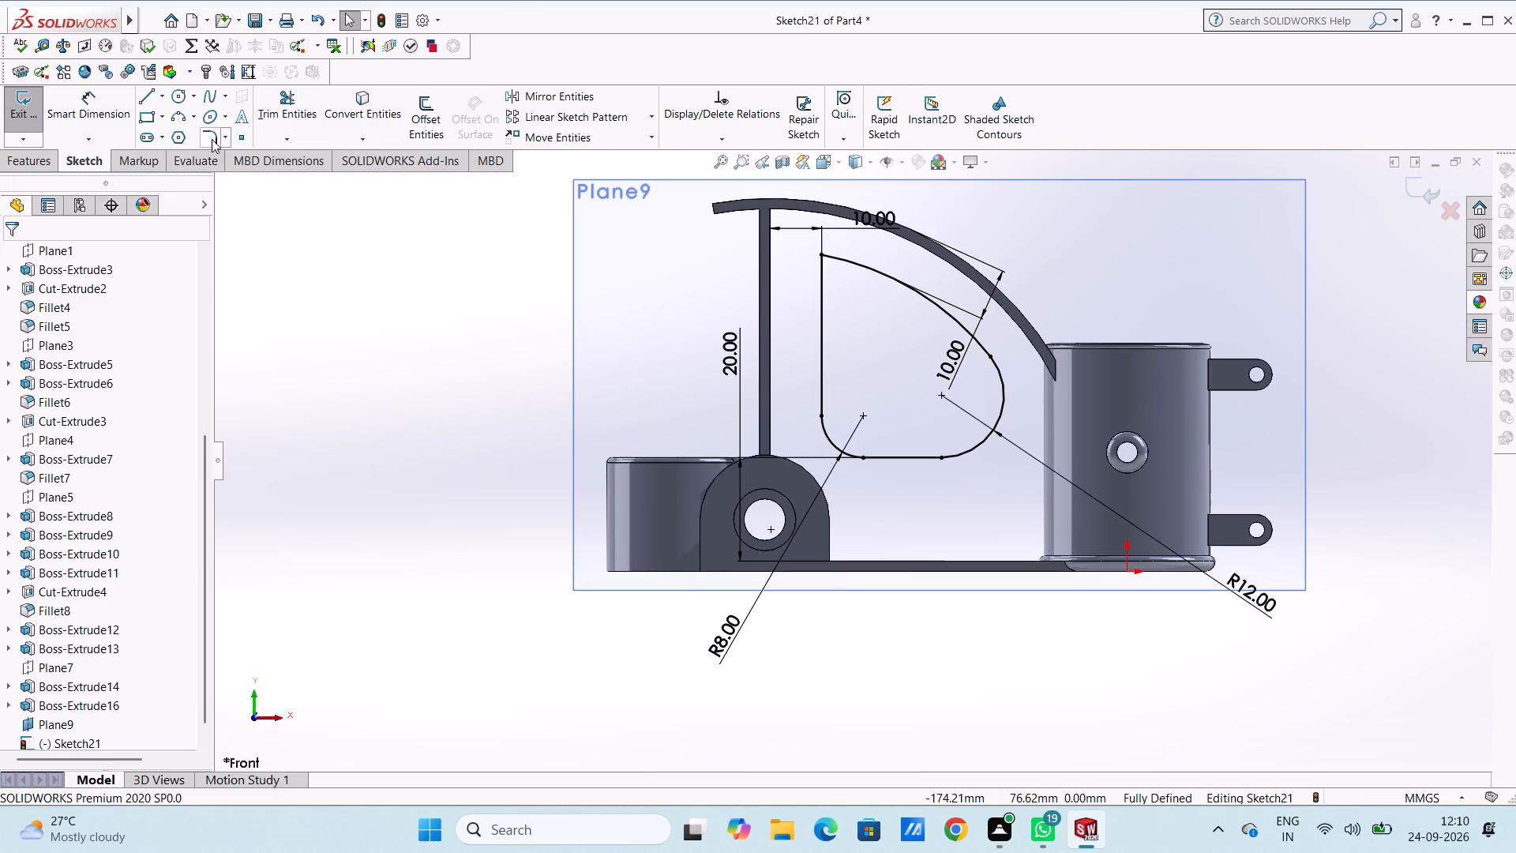
# Add a 5 mm sketch fillet to the upper corner between the vertical offset line and the arm's offset curve.
pyautogui.click(212, 139)
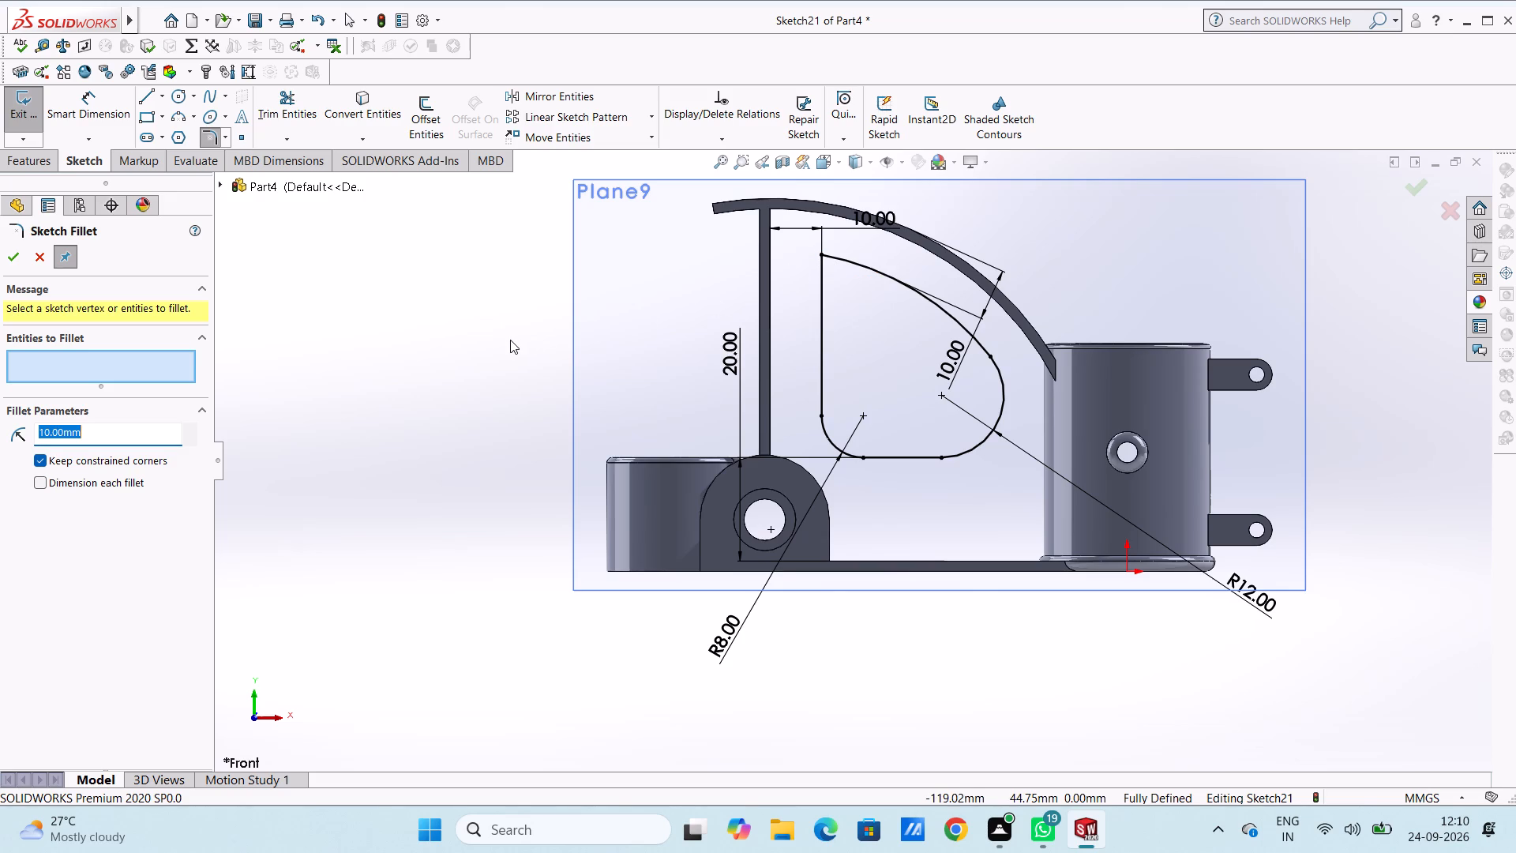
pyautogui.press('5')
pyautogui.press('Return')
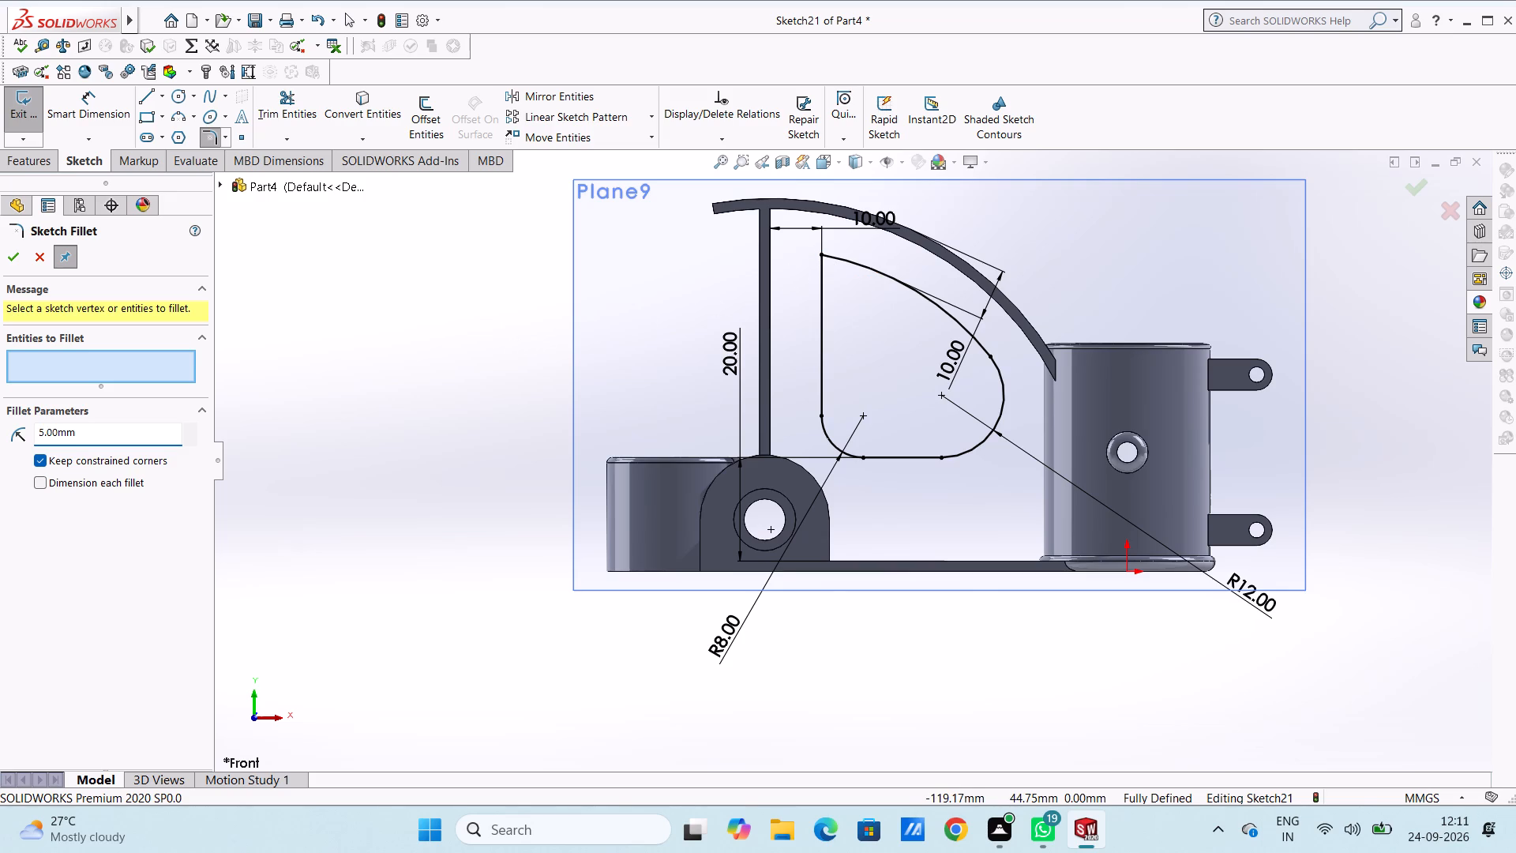
pyautogui.click(820, 252)
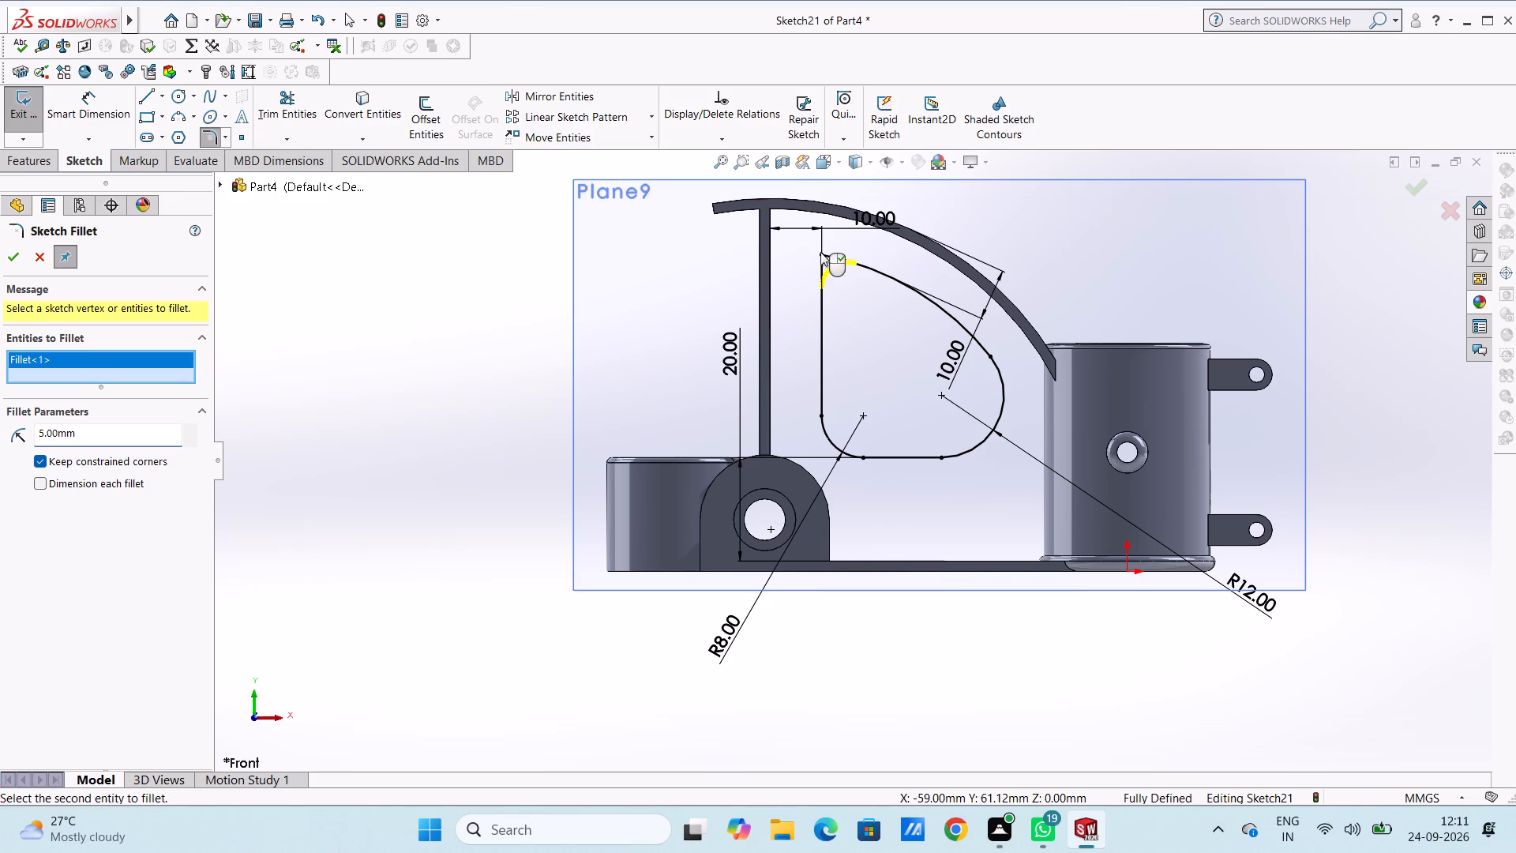
pyautogui.doubleClick(9, 255)
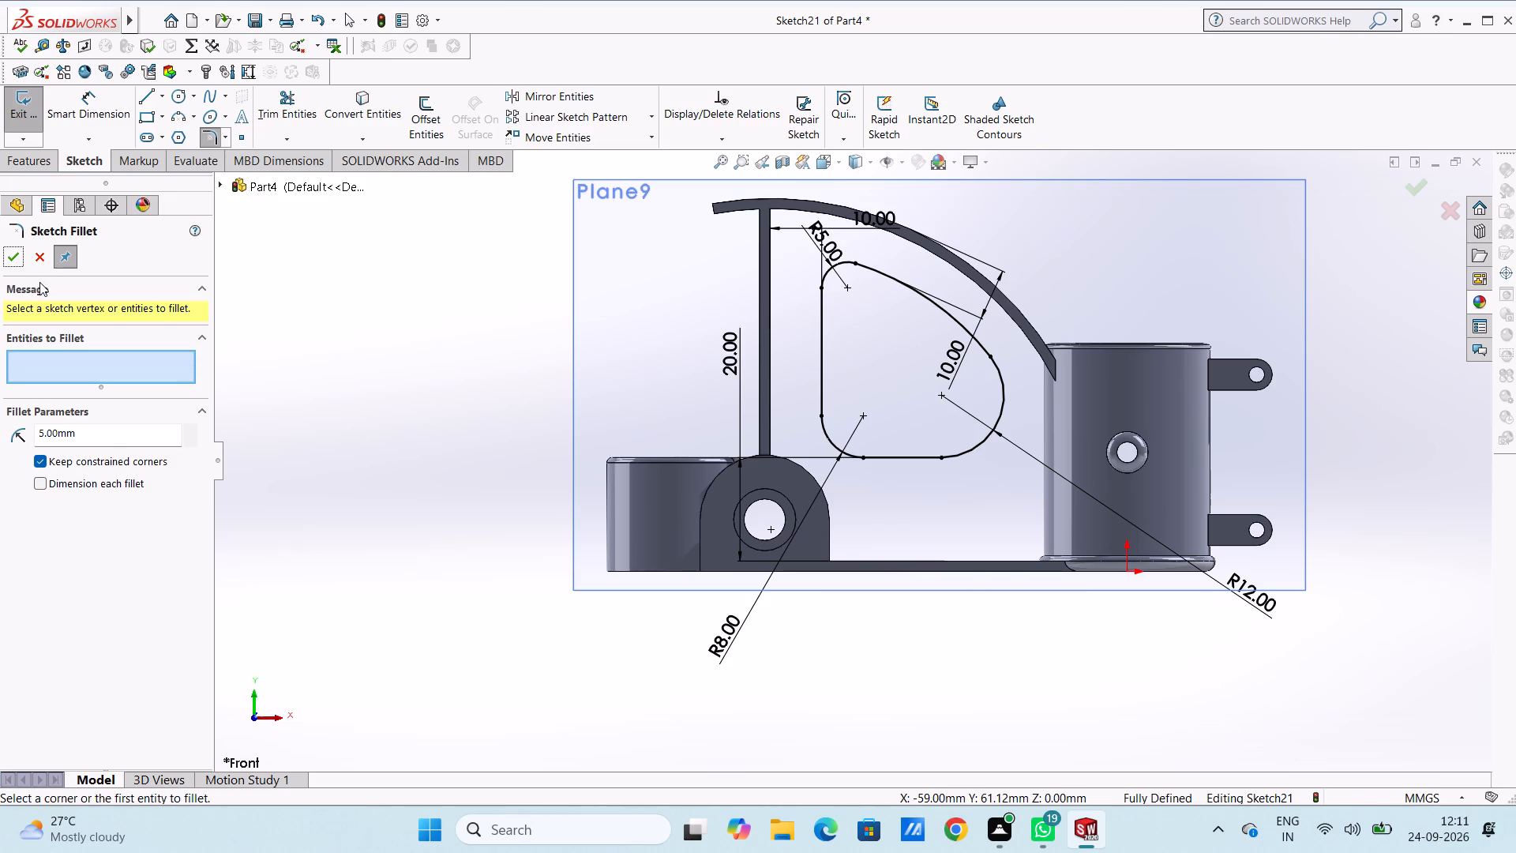
pyautogui.click(5, 253)
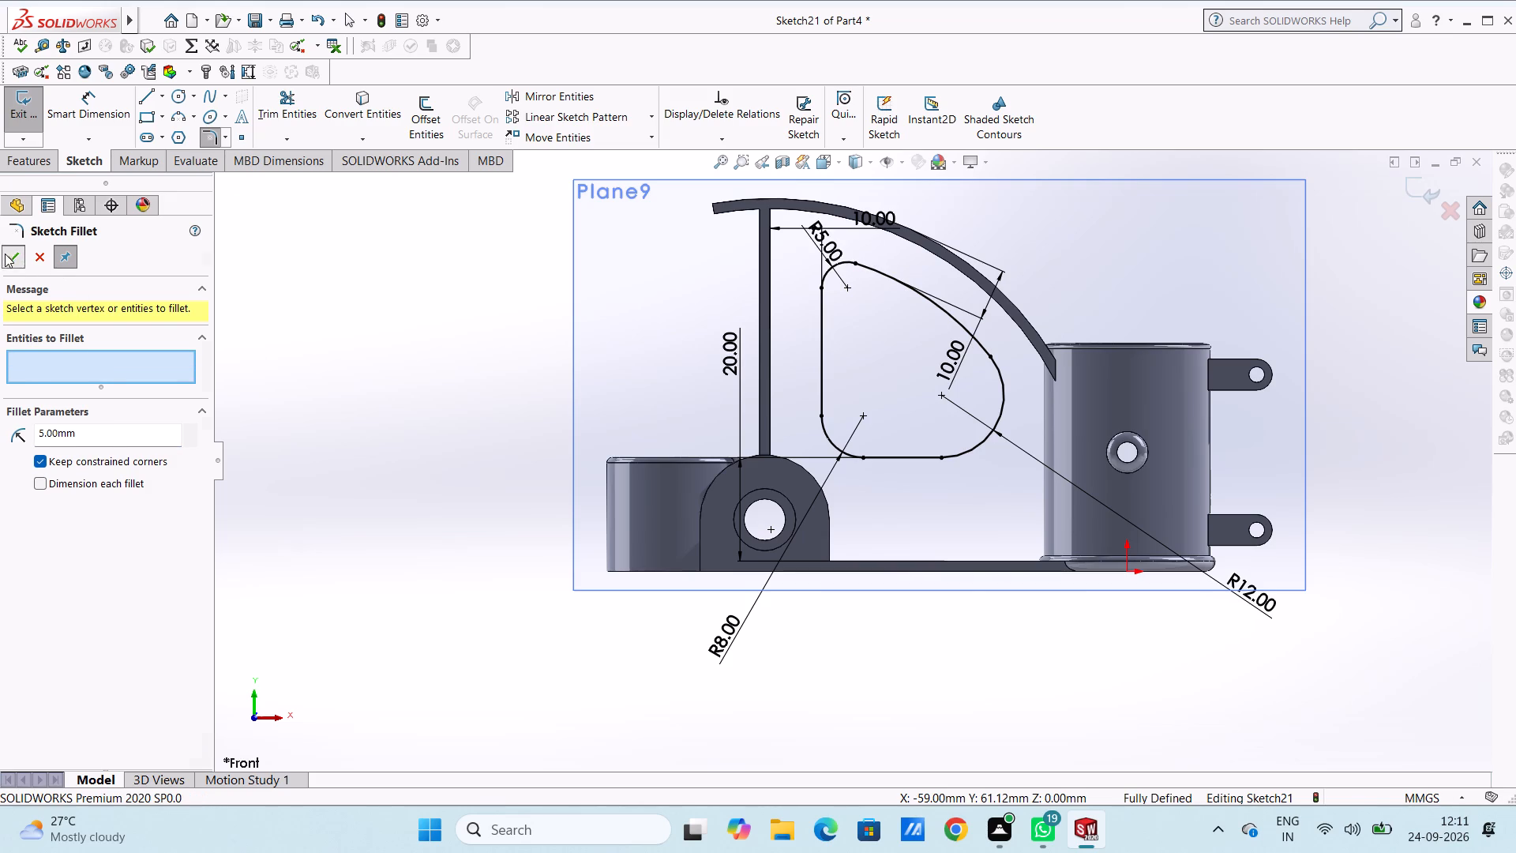
pyautogui.click(371, 327)
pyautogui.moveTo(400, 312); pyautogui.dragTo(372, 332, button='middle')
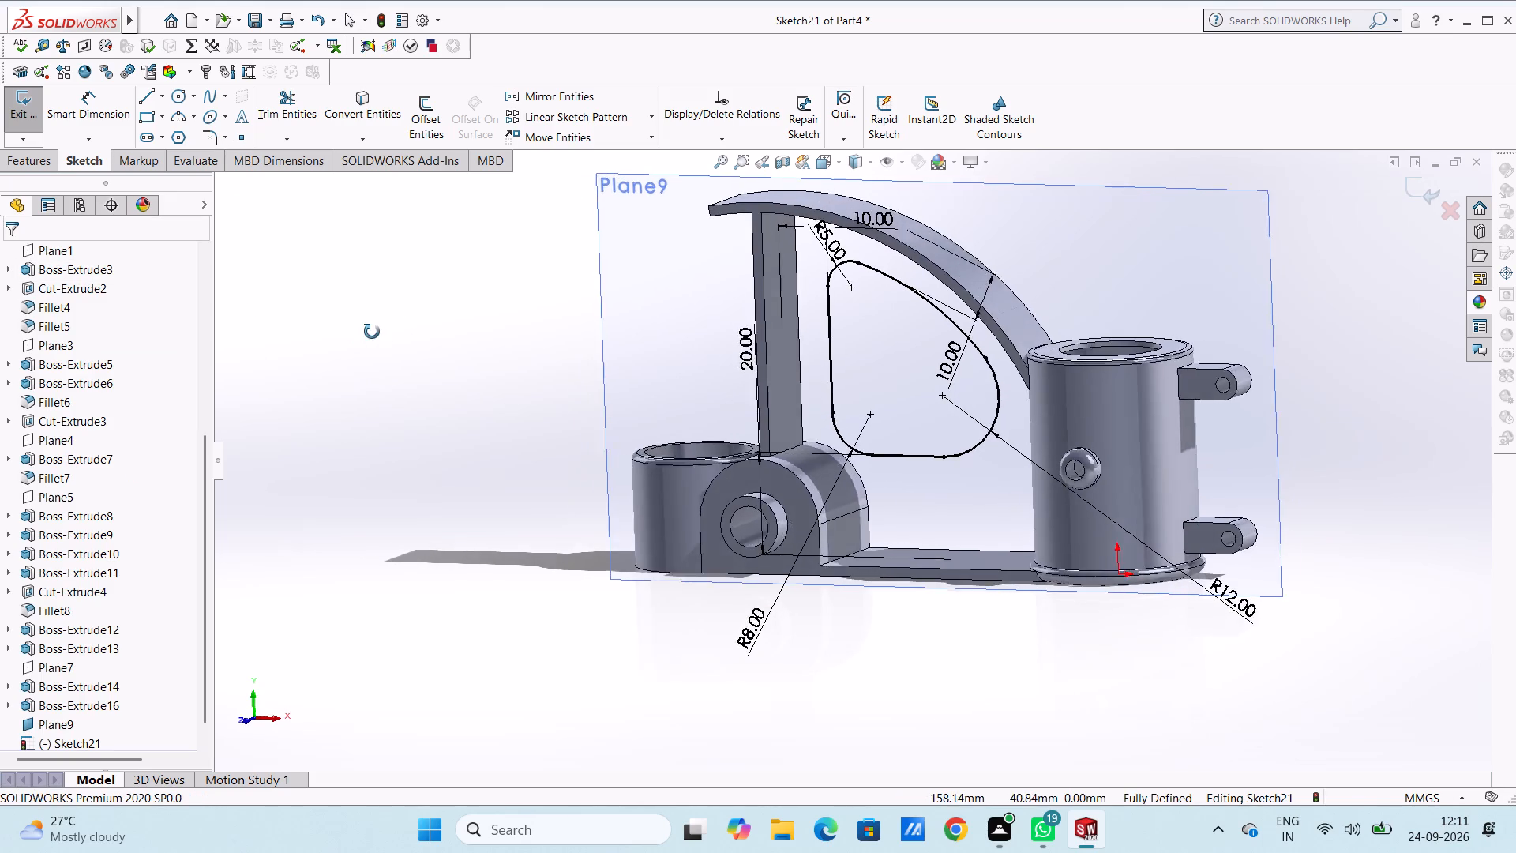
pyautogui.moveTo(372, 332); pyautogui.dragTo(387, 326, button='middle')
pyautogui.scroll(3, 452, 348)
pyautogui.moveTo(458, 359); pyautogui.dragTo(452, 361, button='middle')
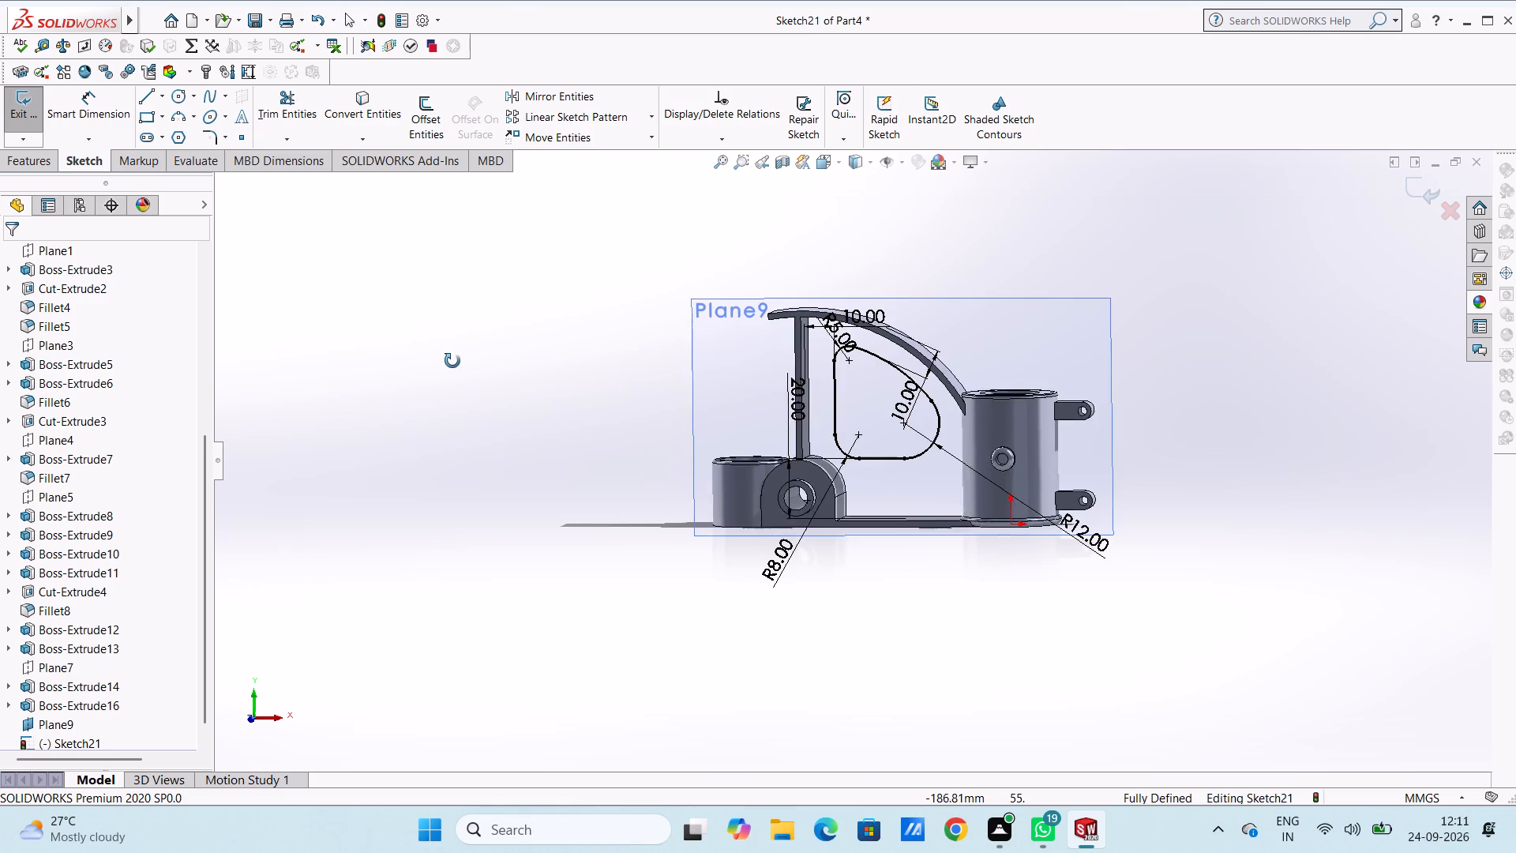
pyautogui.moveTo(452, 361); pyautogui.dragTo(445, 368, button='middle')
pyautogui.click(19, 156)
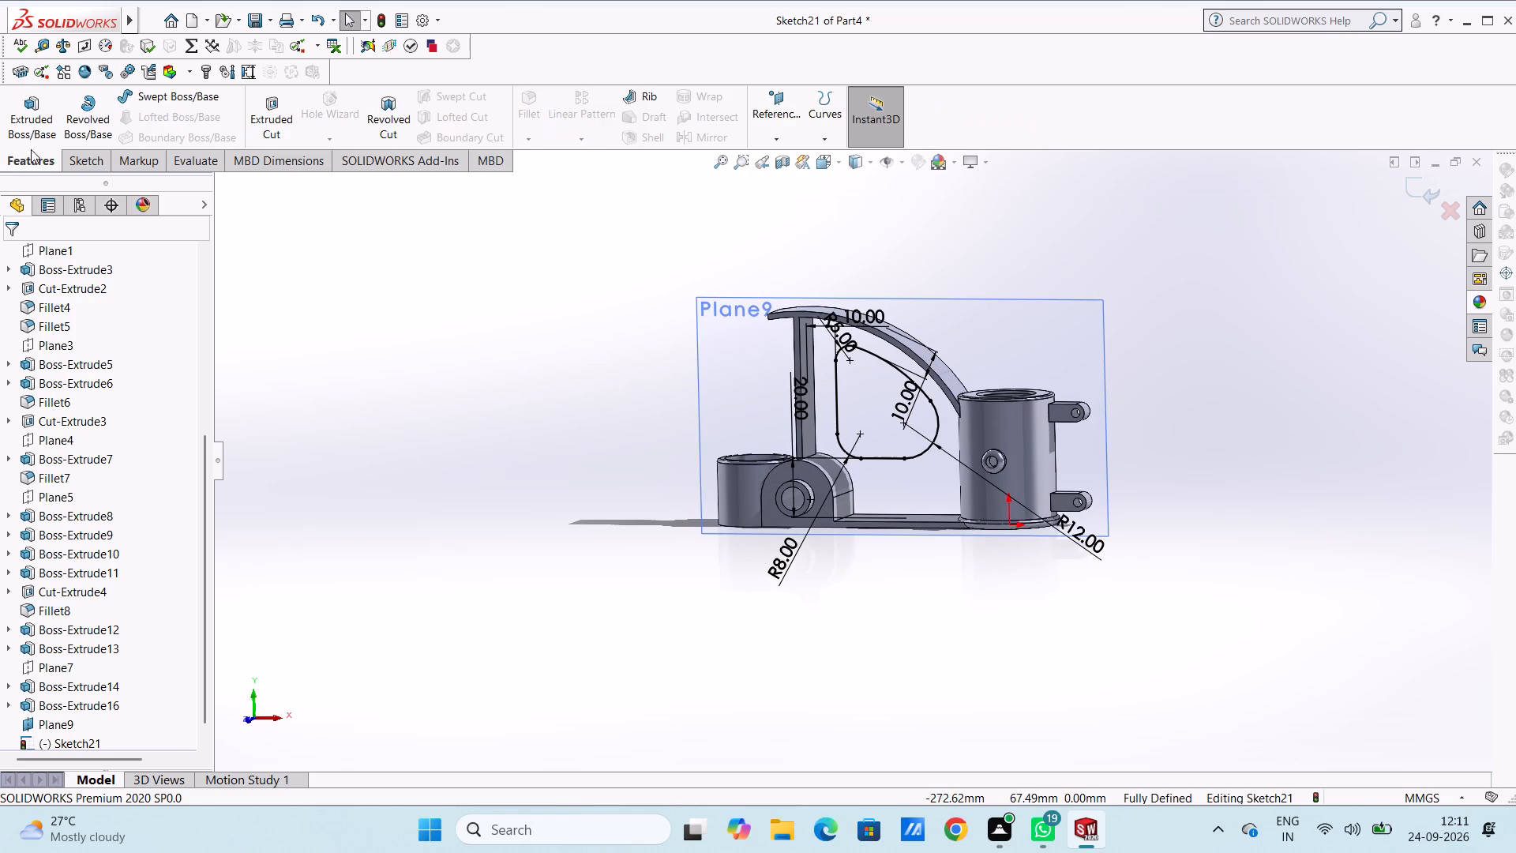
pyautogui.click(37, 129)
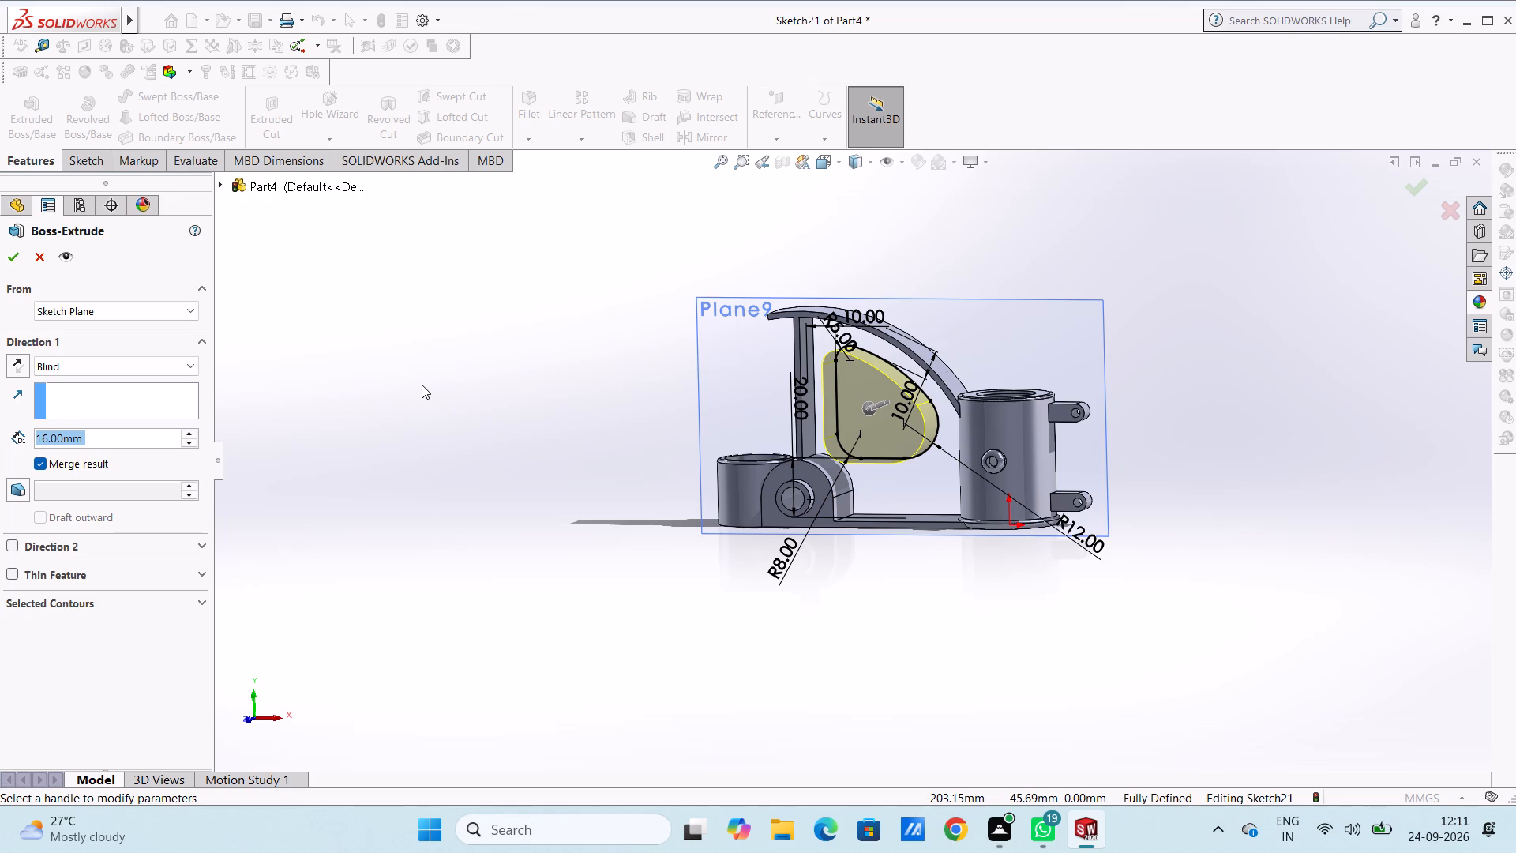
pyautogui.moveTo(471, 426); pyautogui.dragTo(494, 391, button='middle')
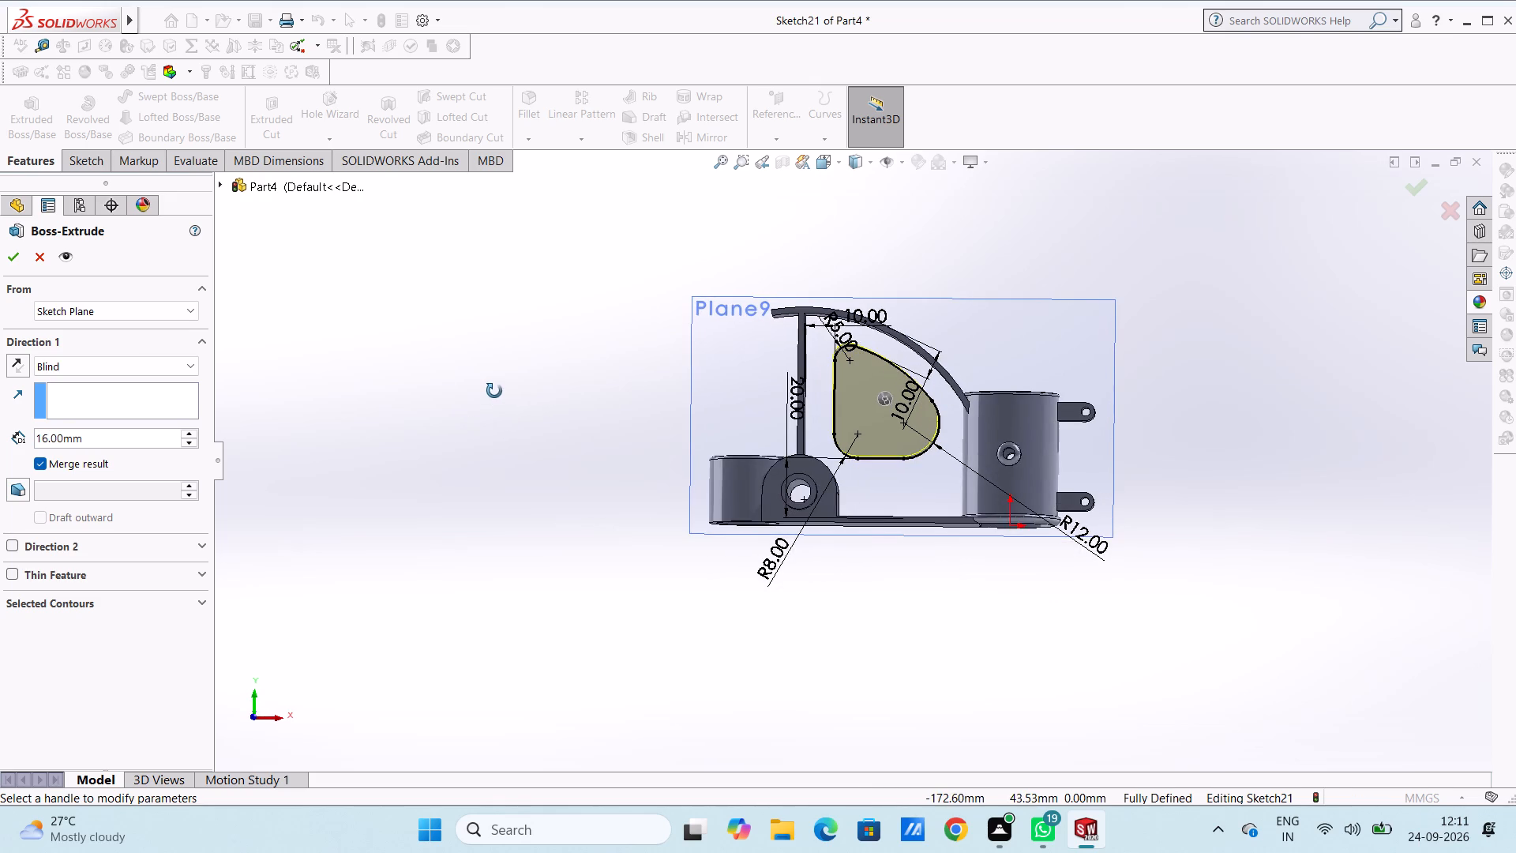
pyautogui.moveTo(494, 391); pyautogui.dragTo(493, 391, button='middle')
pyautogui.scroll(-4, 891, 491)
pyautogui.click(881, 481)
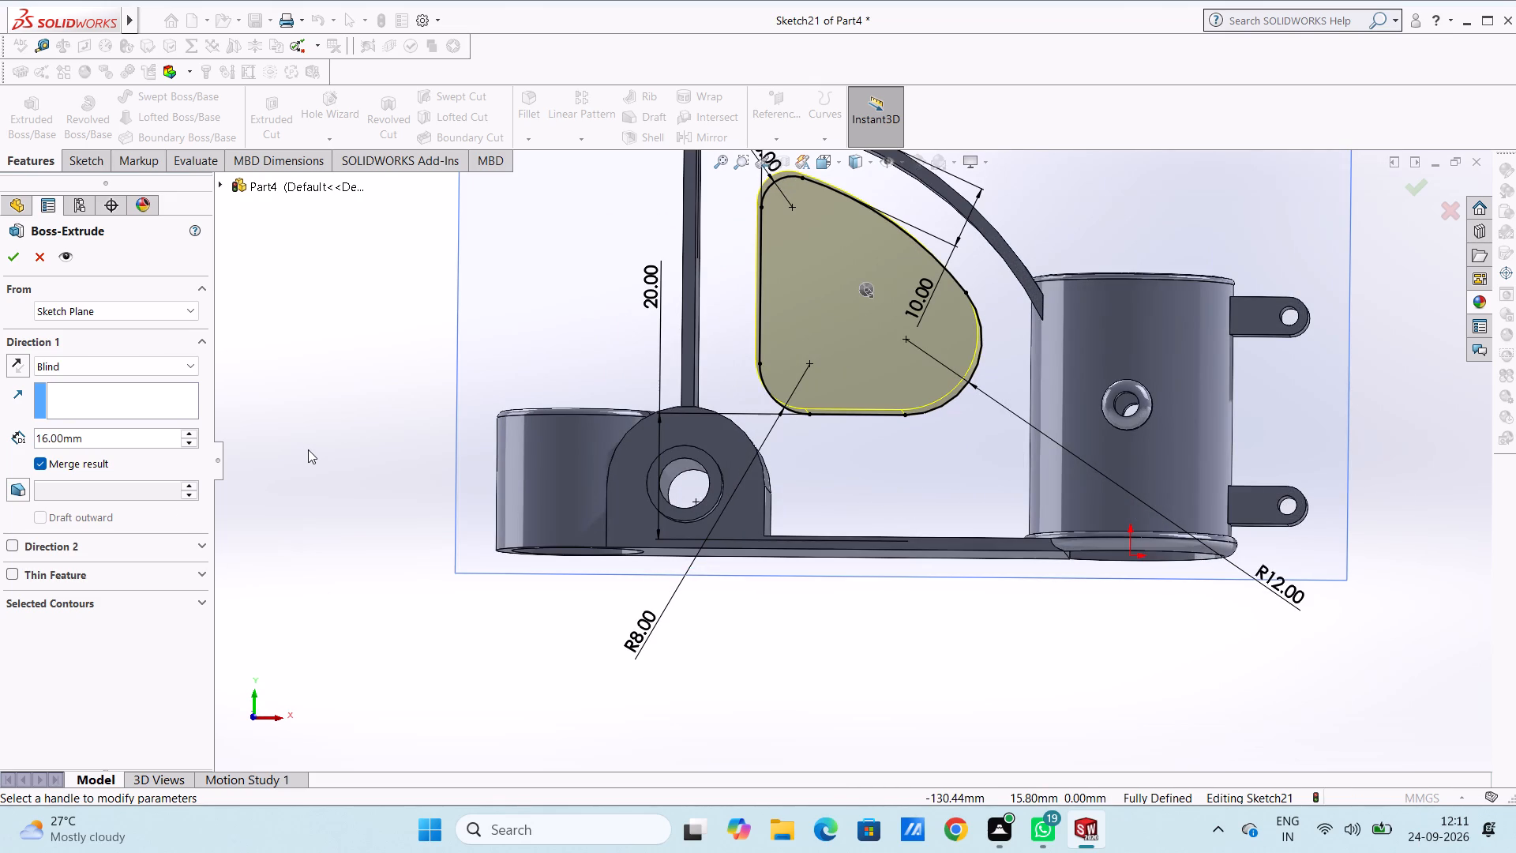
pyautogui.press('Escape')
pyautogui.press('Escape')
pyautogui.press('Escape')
# Sketch a vertical line about 47.5 mm long along the upright plate's inner edge, from the arm's underside to the rounded lug.
pyautogui.scroll(2, 308, 449)
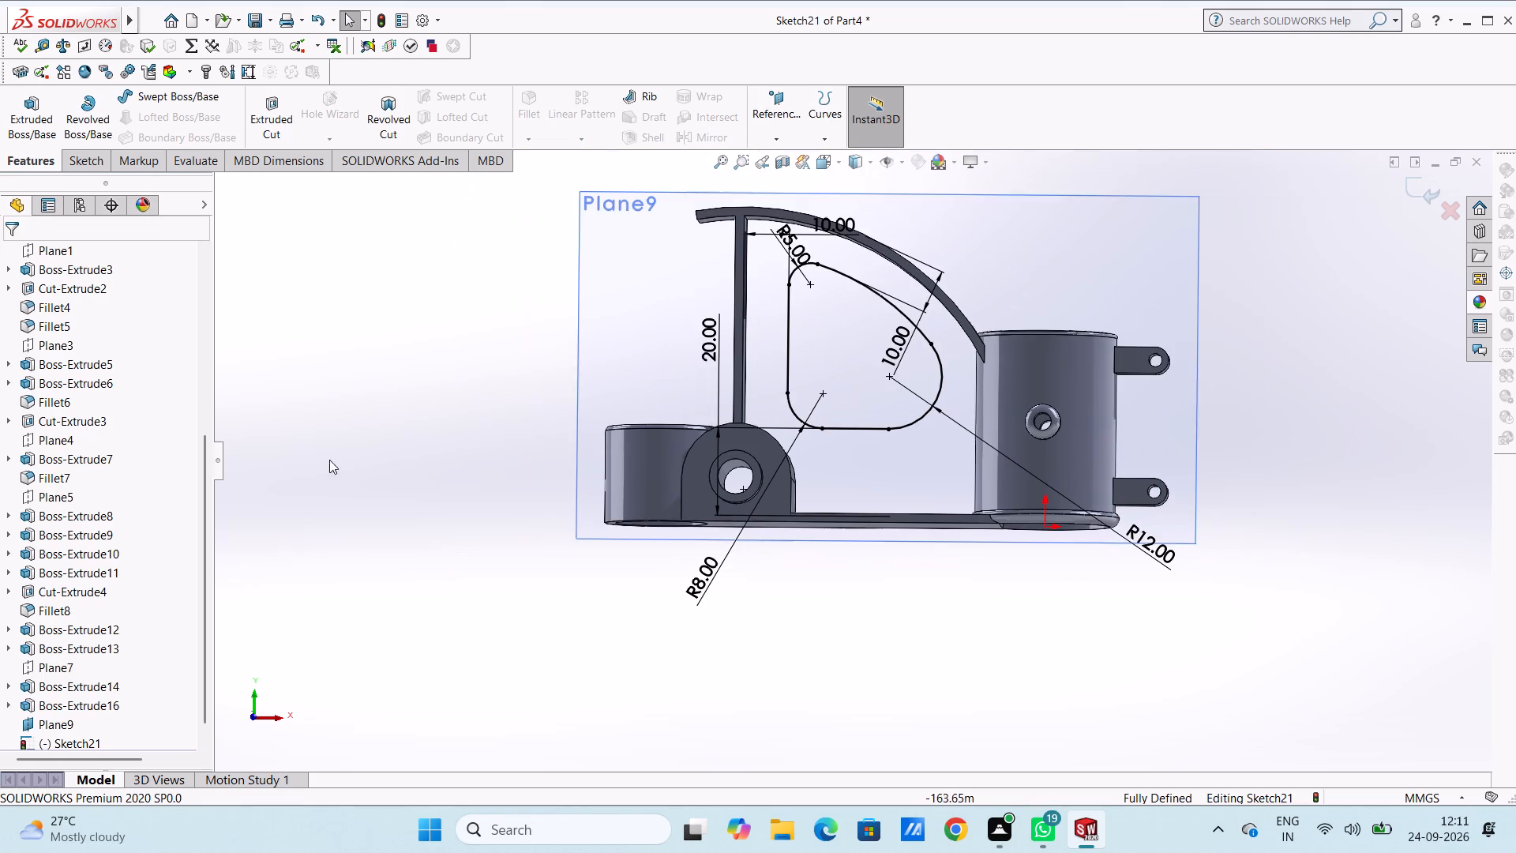
pyautogui.scroll(-3, 764, 293)
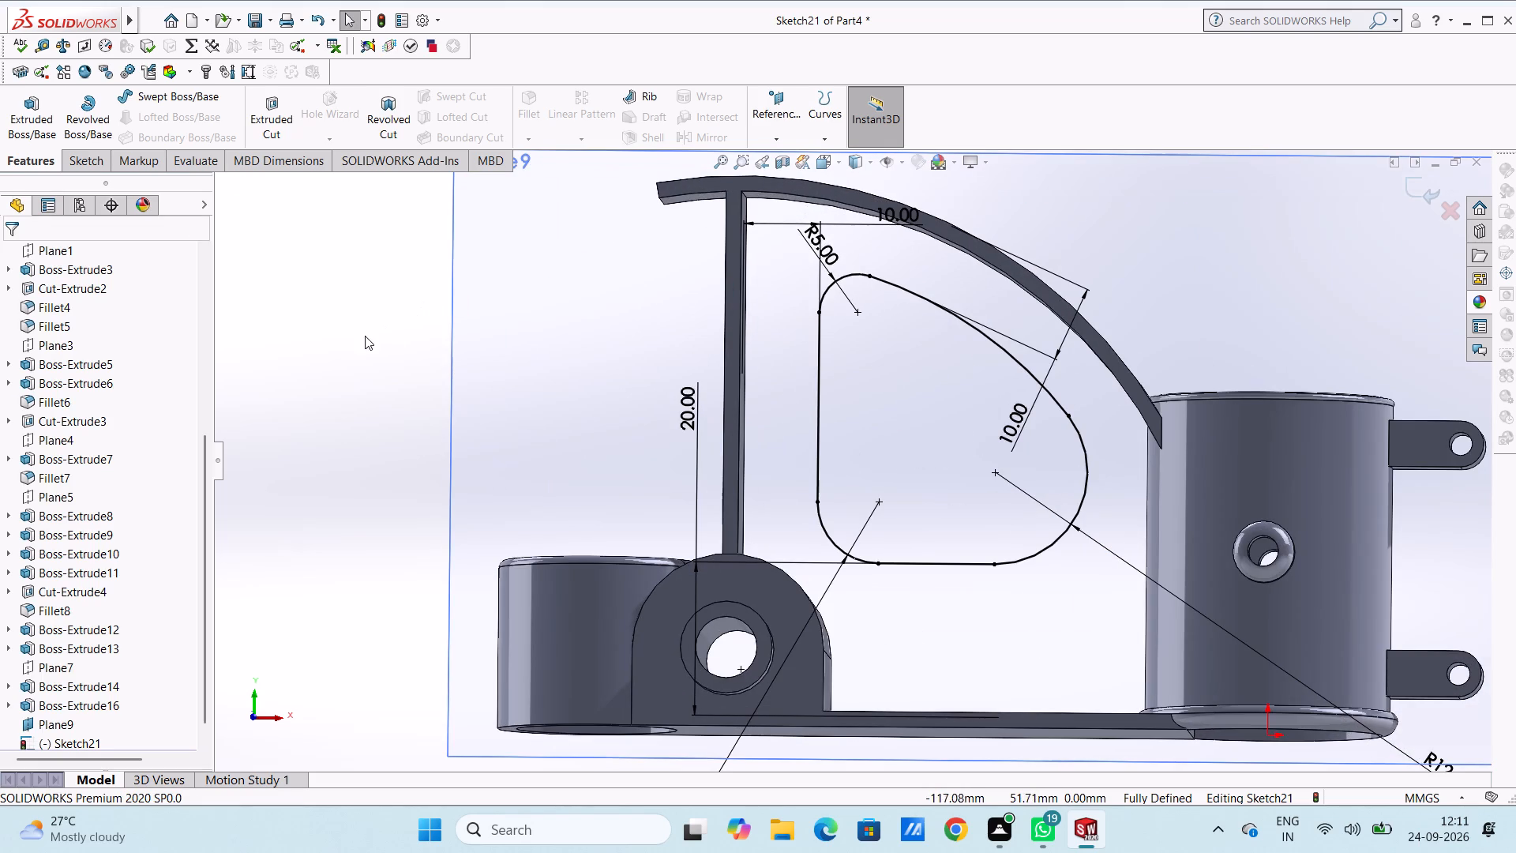
pyautogui.hotkey('ctrl', '1')
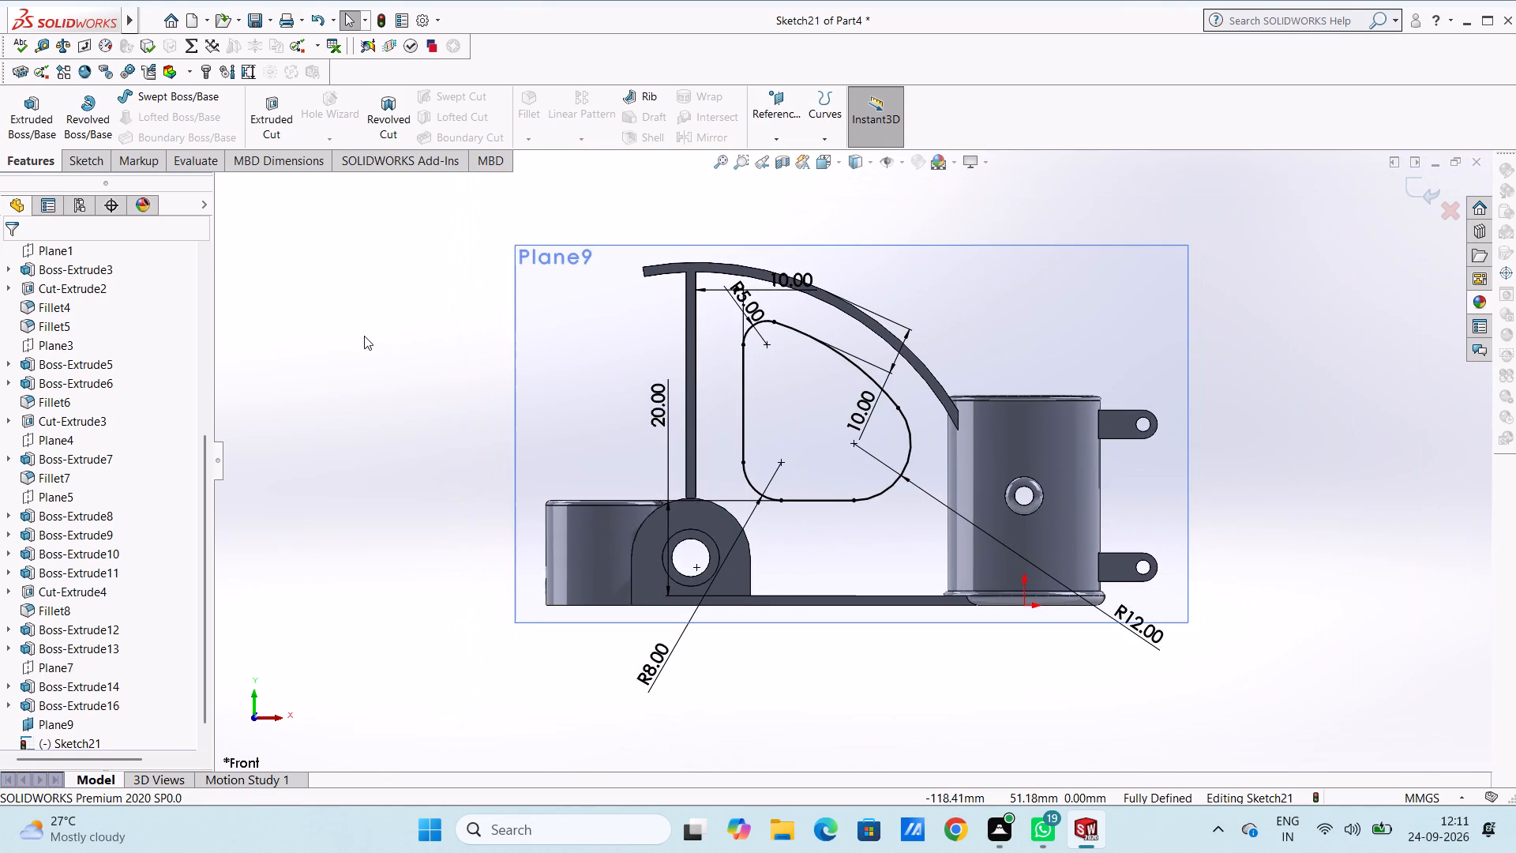
pyautogui.scroll(-1, 426, 336)
pyautogui.scroll(-2, 1114, 308)
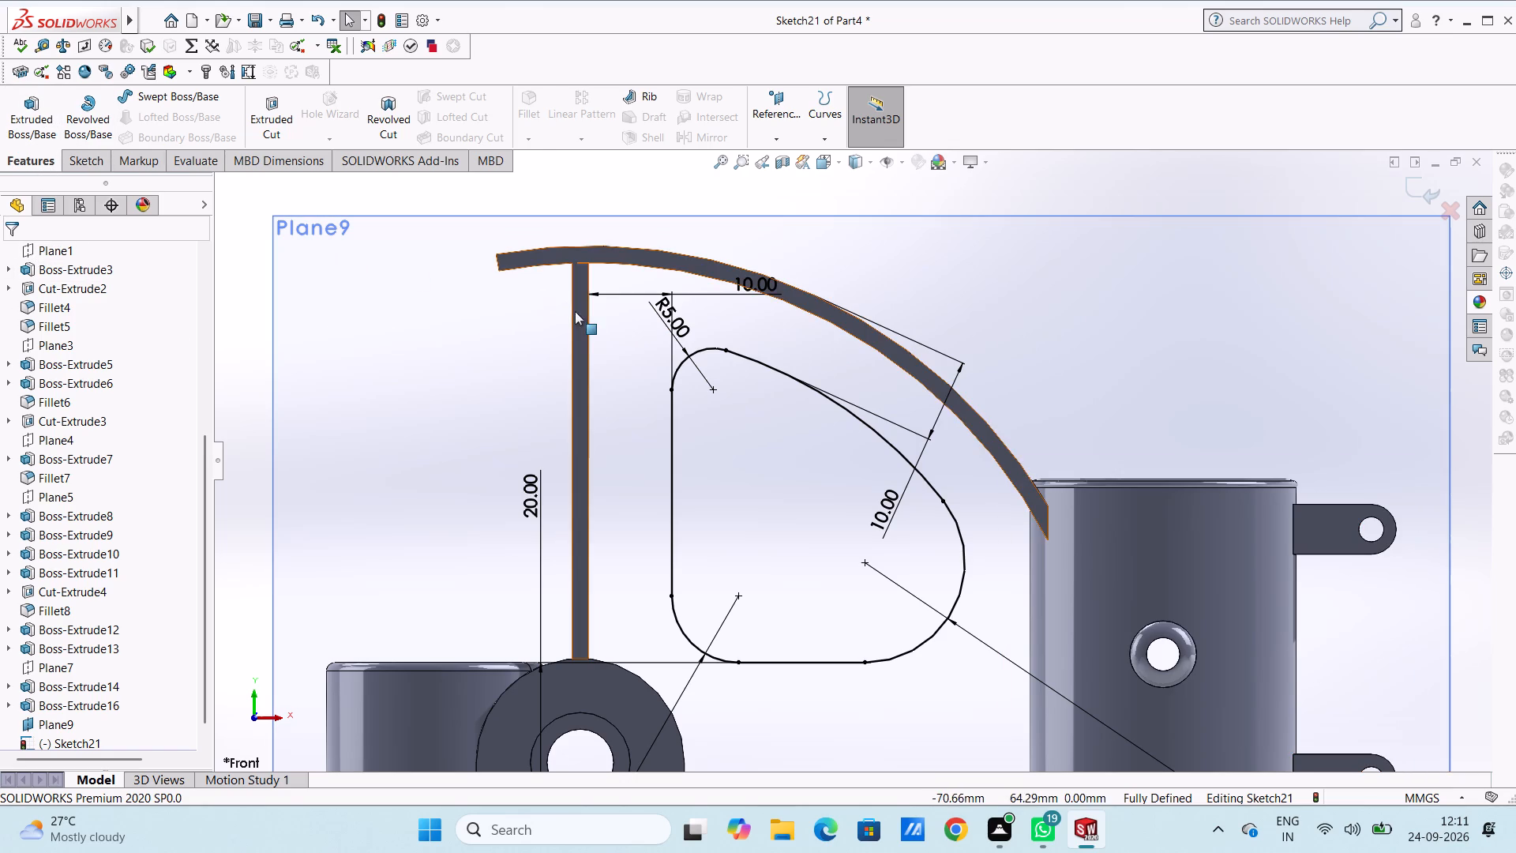
pyautogui.click(88, 163)
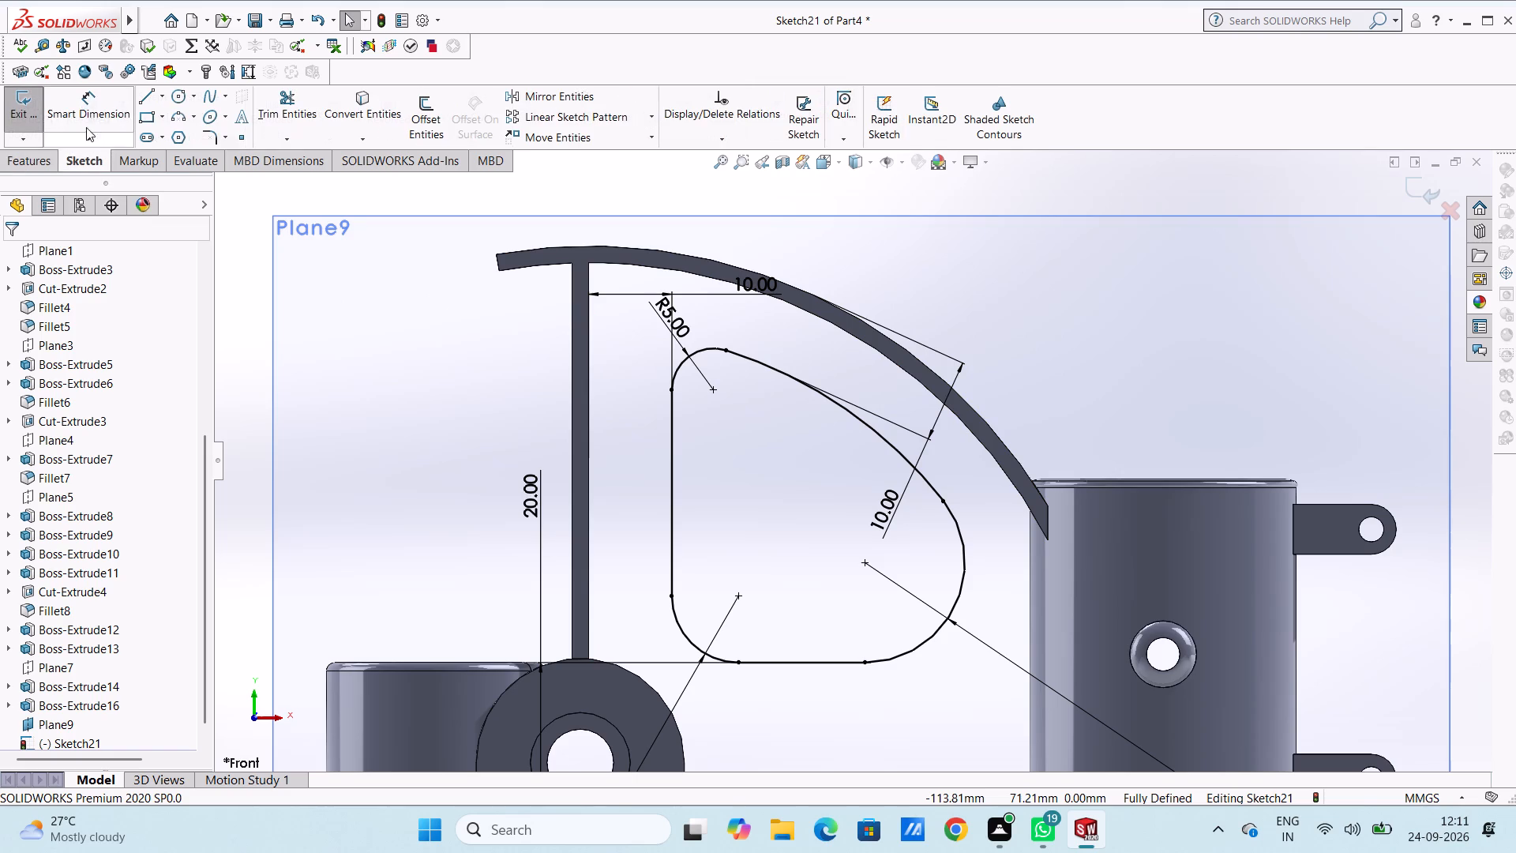
pyautogui.click(145, 98)
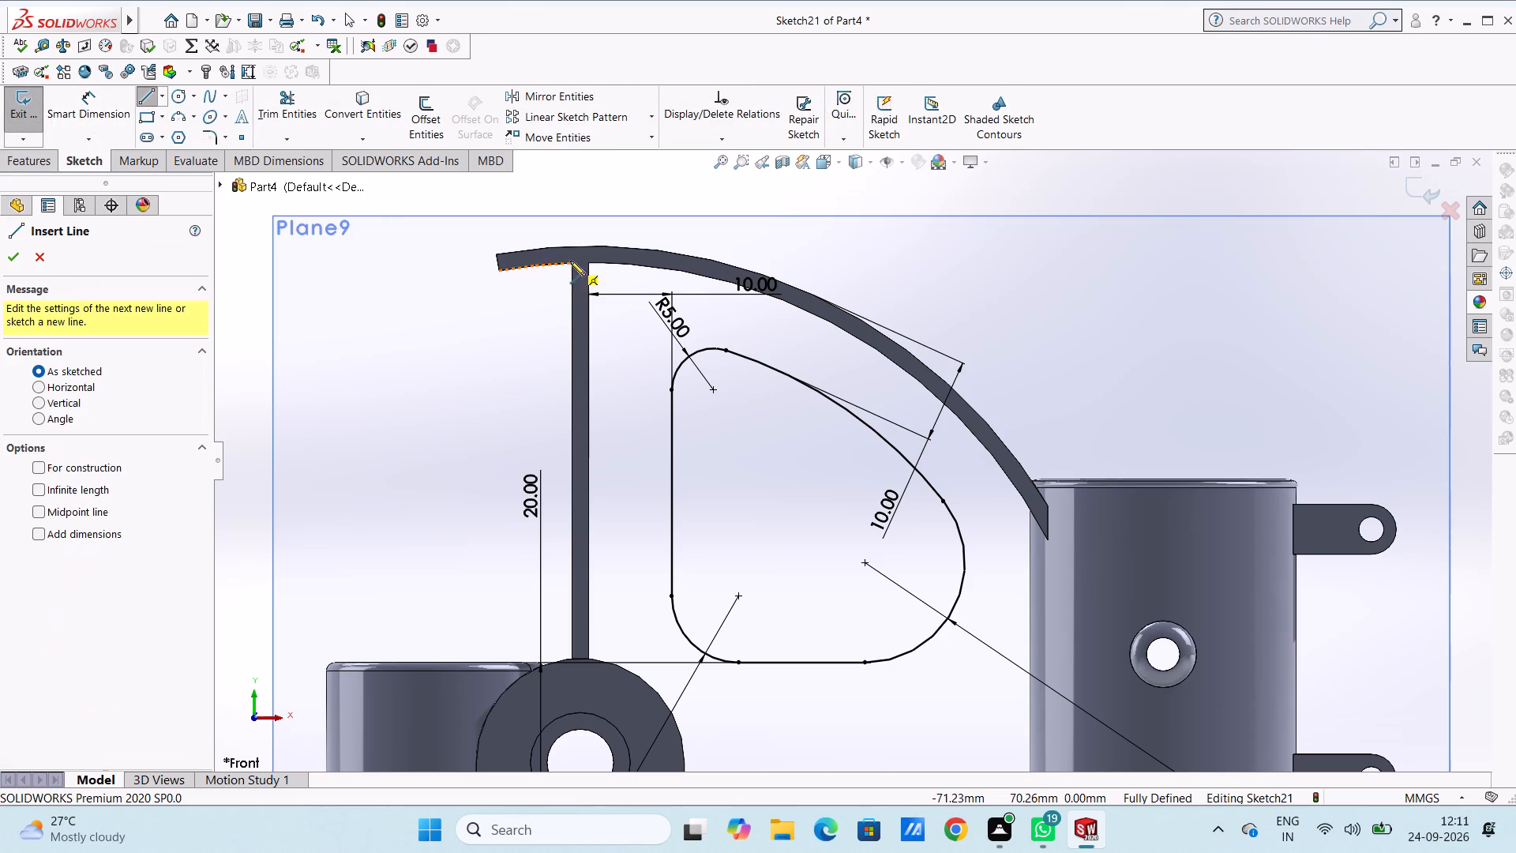
pyautogui.click(590, 261)
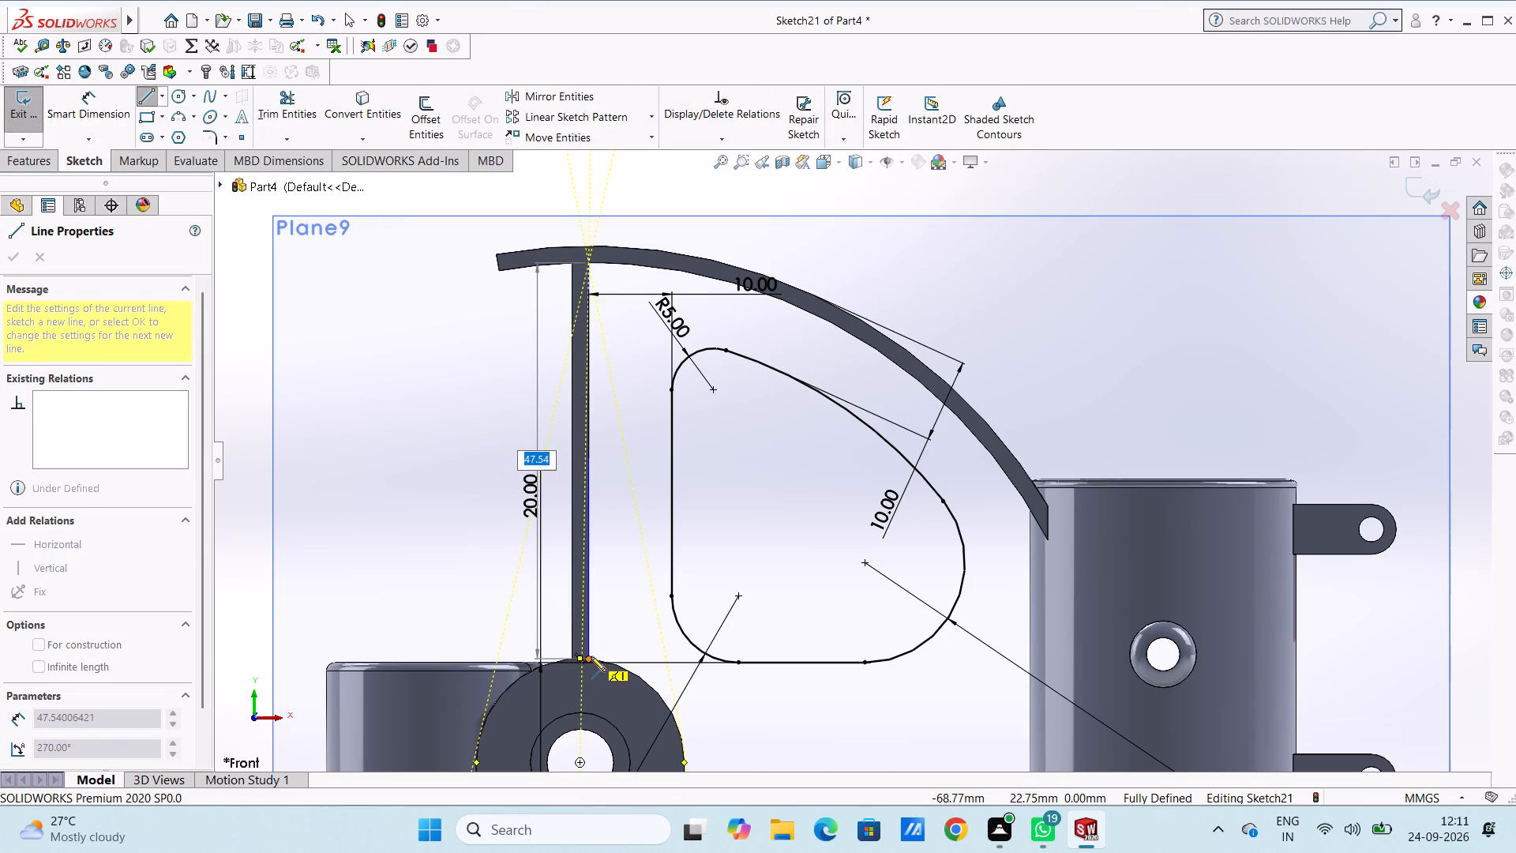
pyautogui.click(591, 656)
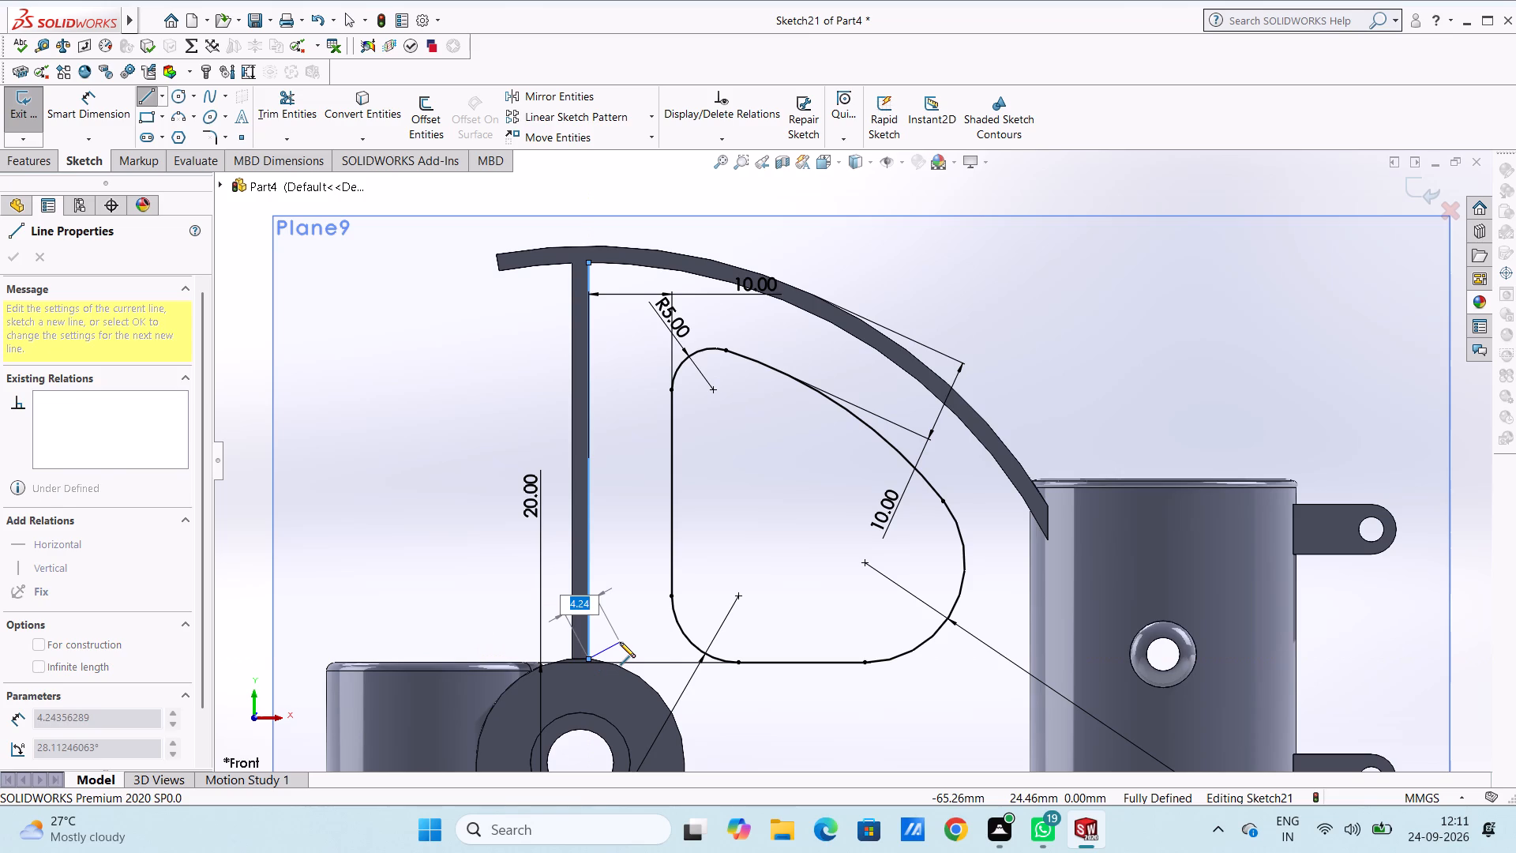
pyautogui.press('Escape')
# Sketch a three-point arc of about 61 mm radius along the arm's underside, from the upright plate to the large cylinder.
pyautogui.scroll(3, 620, 642)
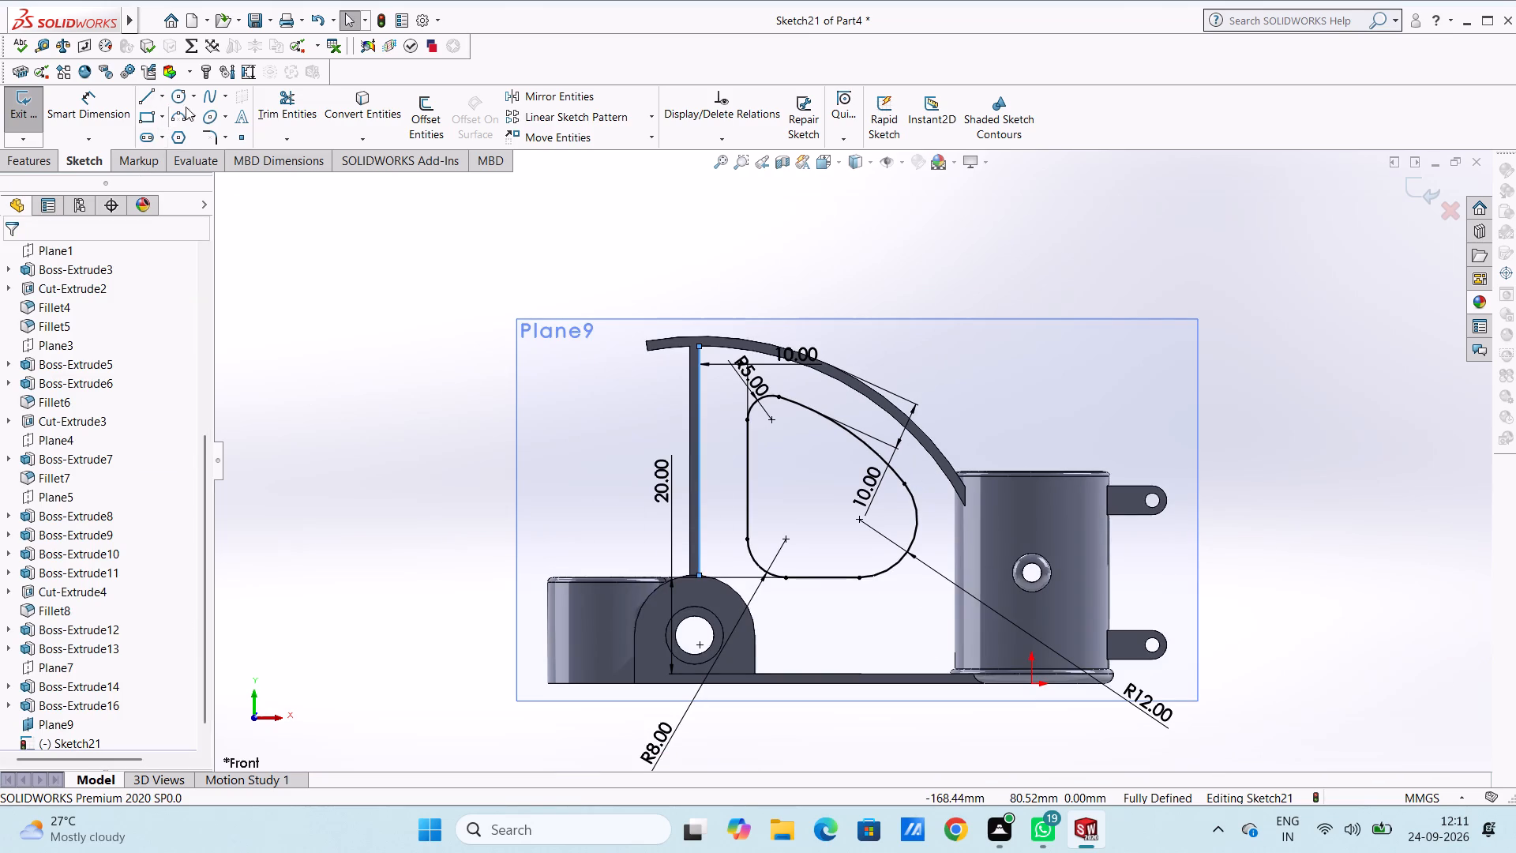
pyautogui.click(182, 115)
pyautogui.scroll(-2, 914, 425)
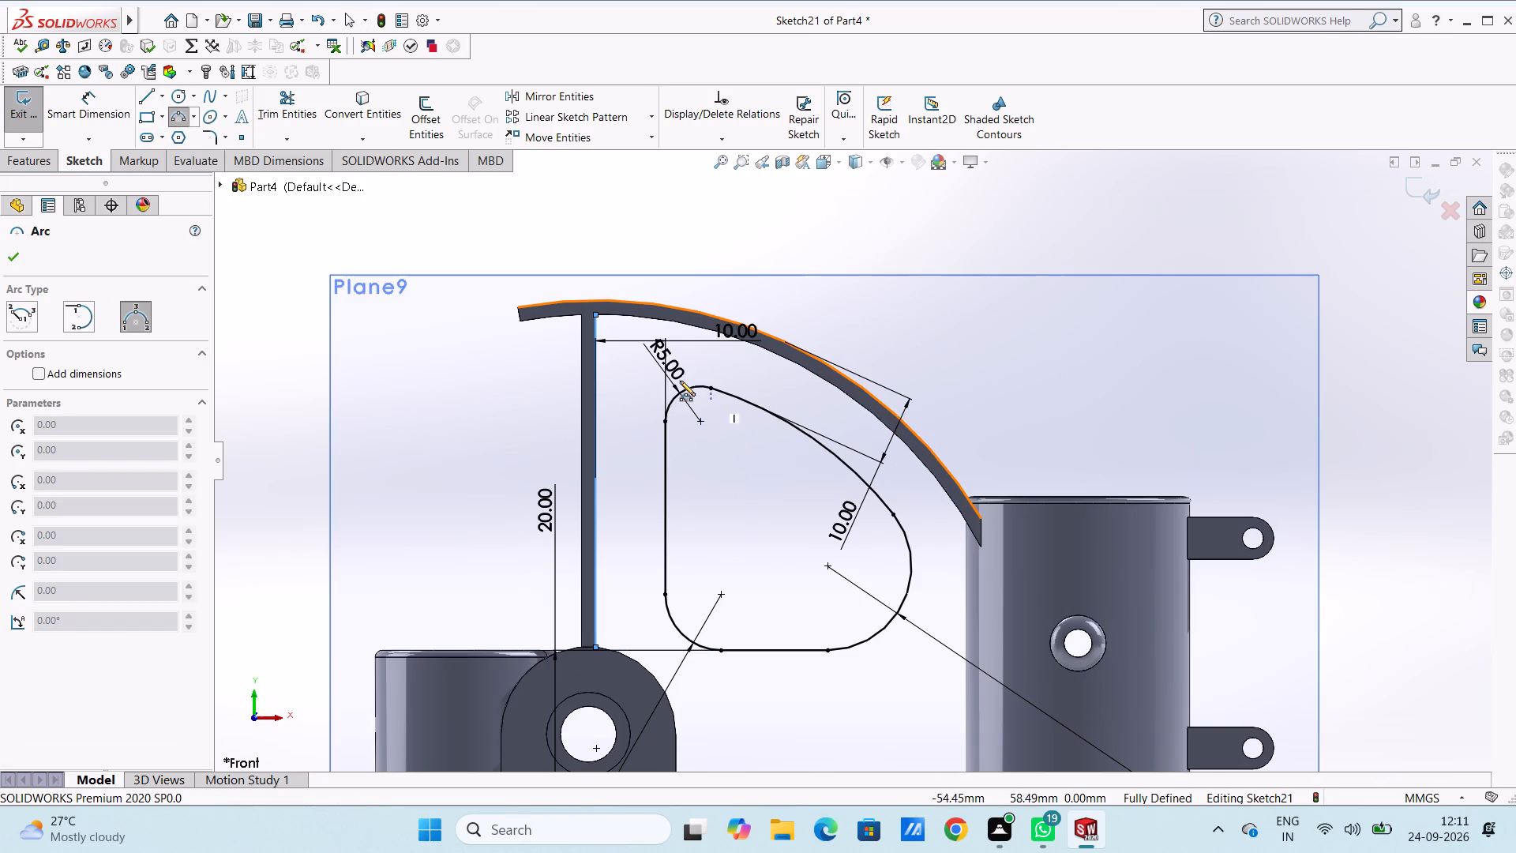
pyautogui.click(595, 314)
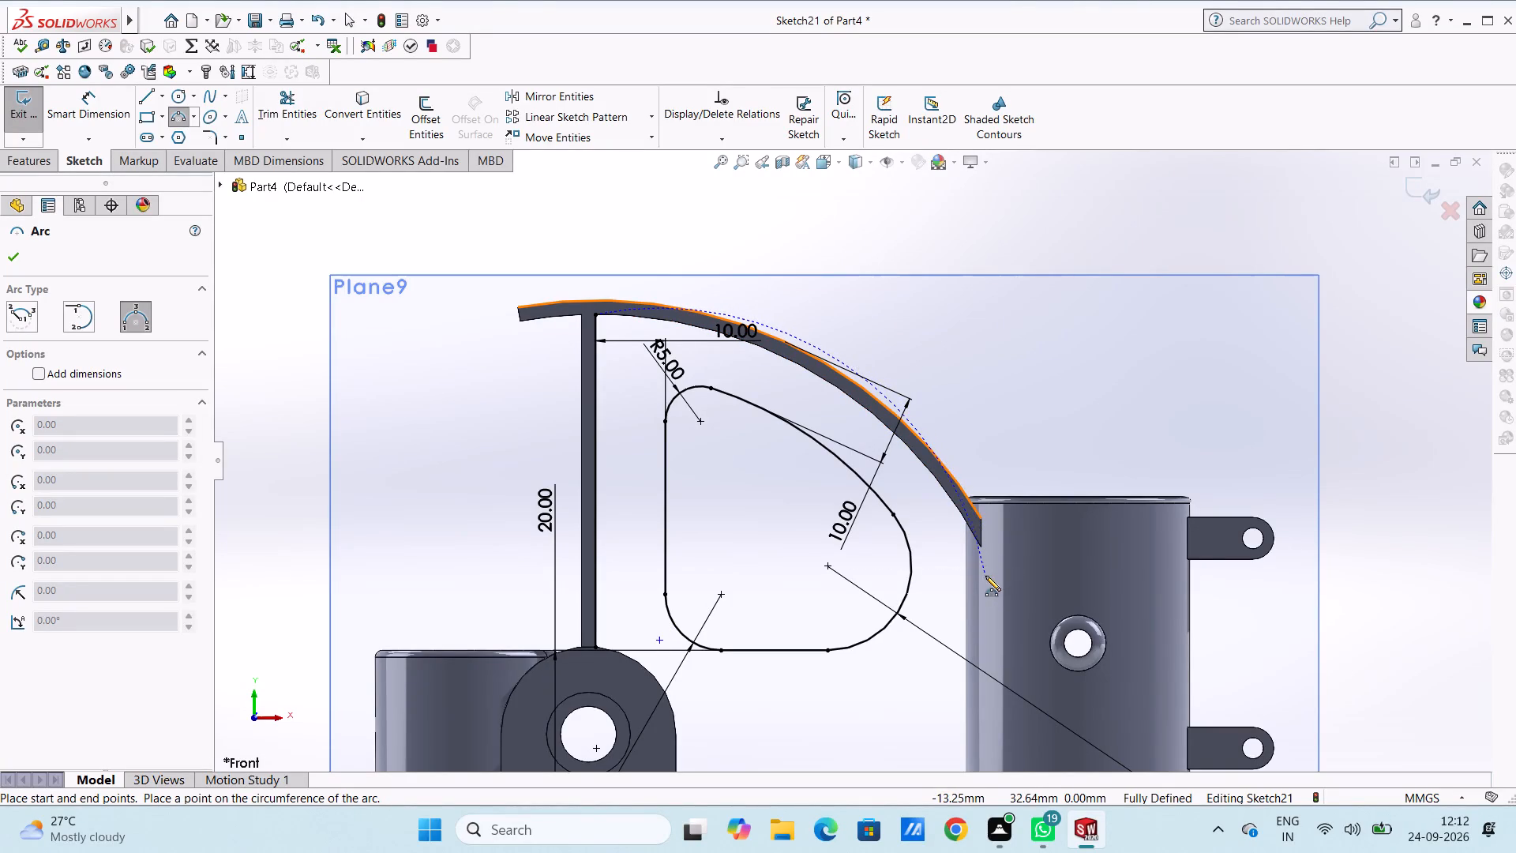
pyautogui.click(979, 547)
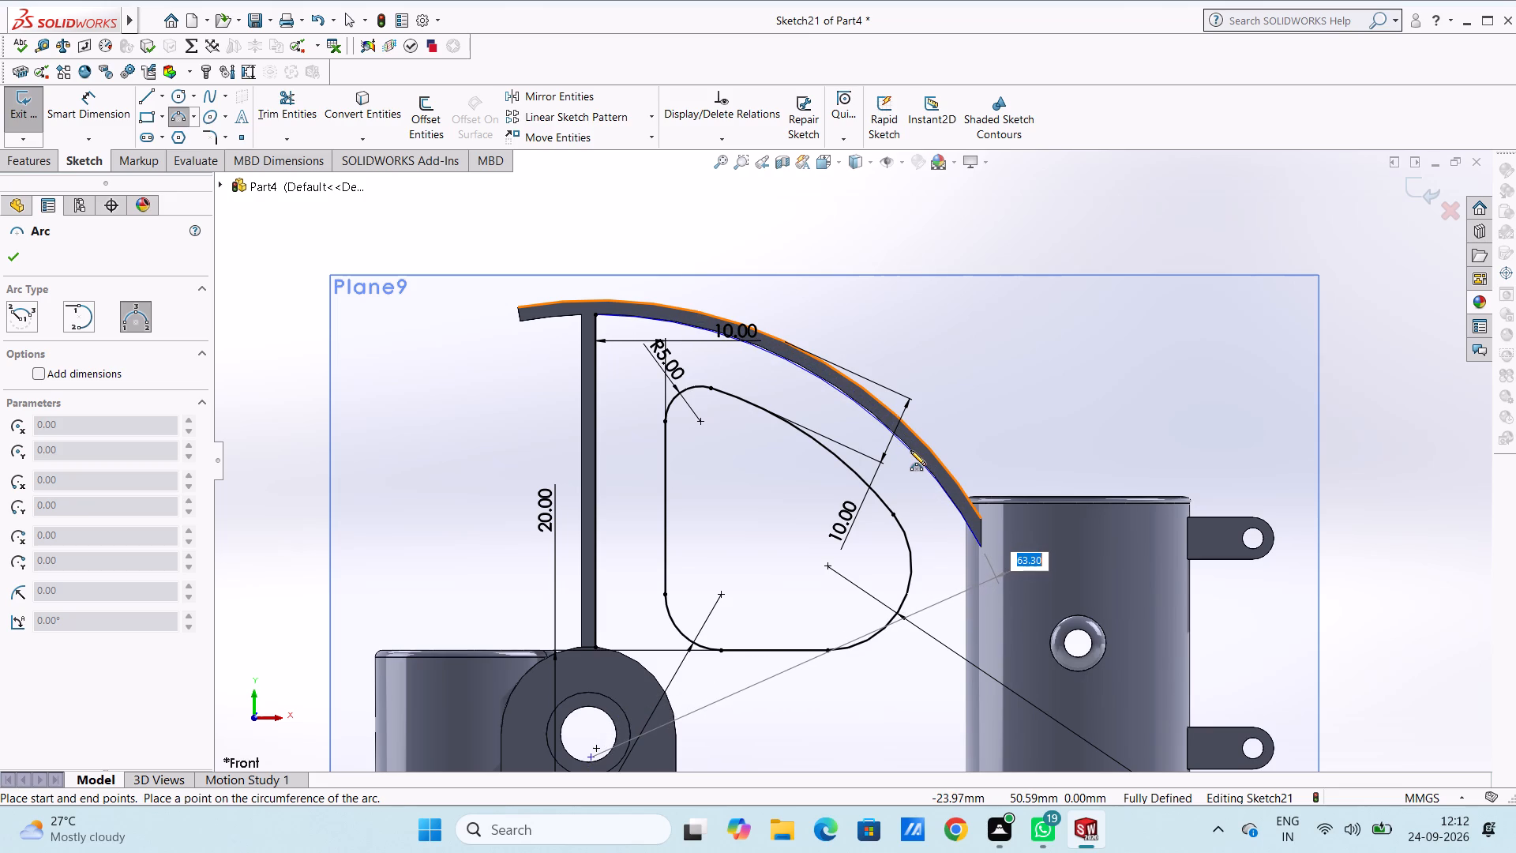
pyautogui.scroll(-6, 910, 450)
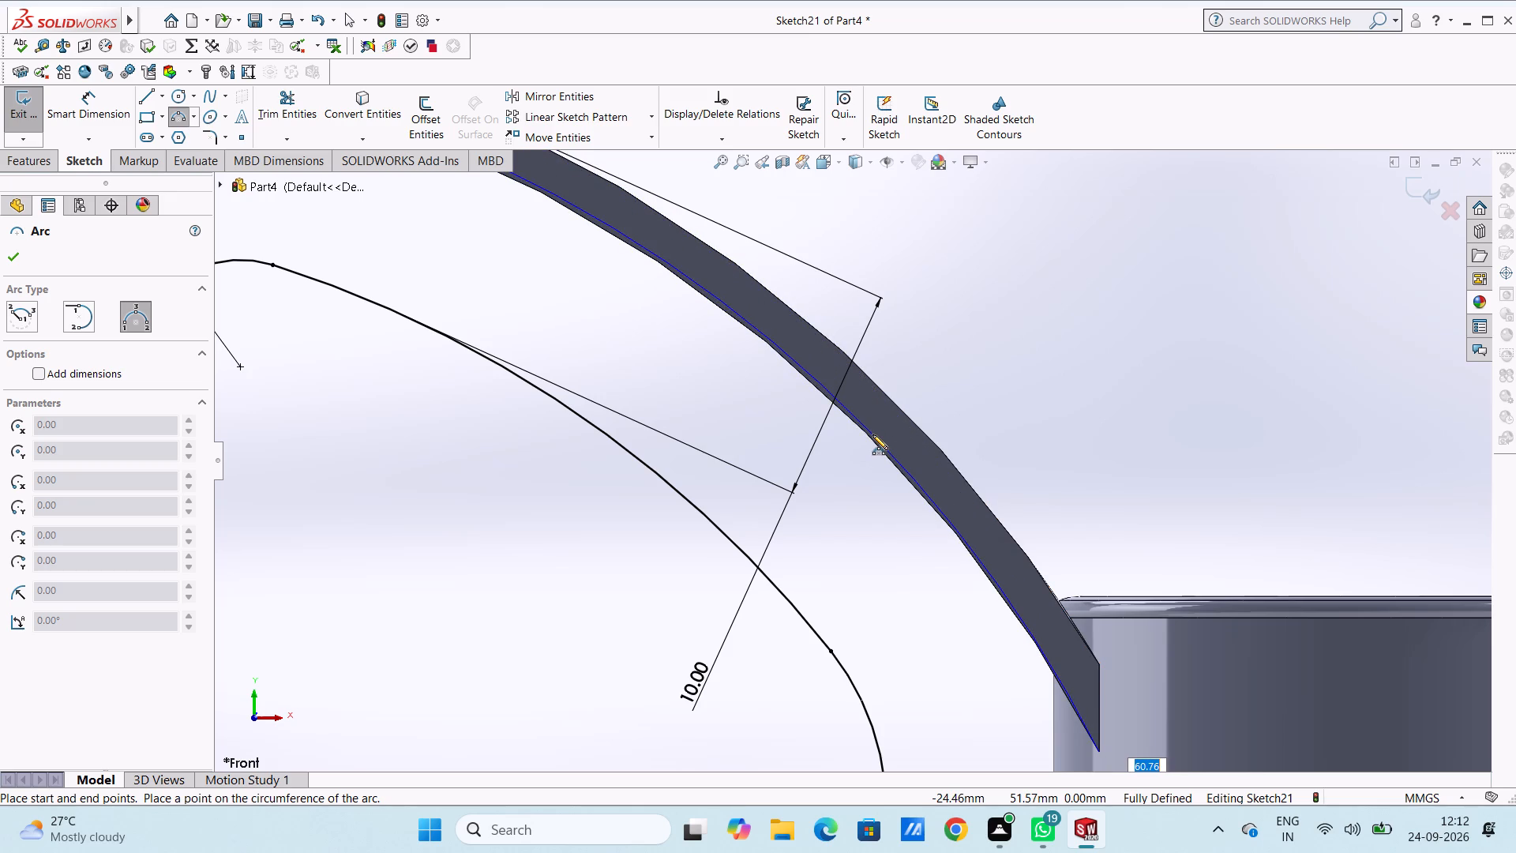
pyautogui.click(872, 434)
pyautogui.press('Escape')
pyautogui.press('Escape')
pyautogui.scroll(5, 872, 434)
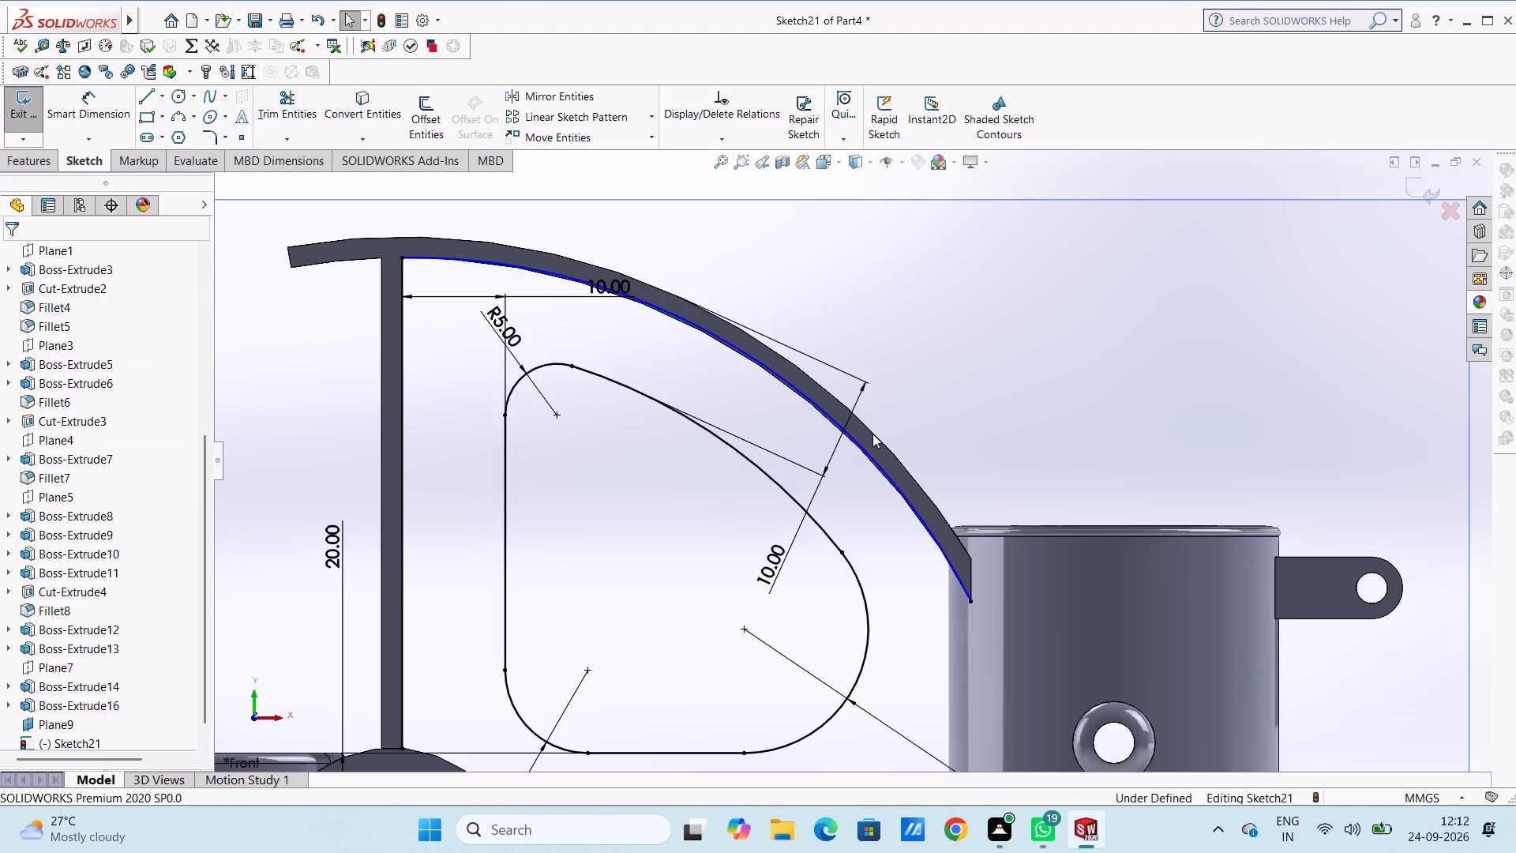
# Sketch a vertical line about 34.7 mm long down the cylinder side and a horizontal line about 43.6 mm long along the base to the lug.
pyautogui.scroll(3, 872, 434)
pyautogui.click(142, 100)
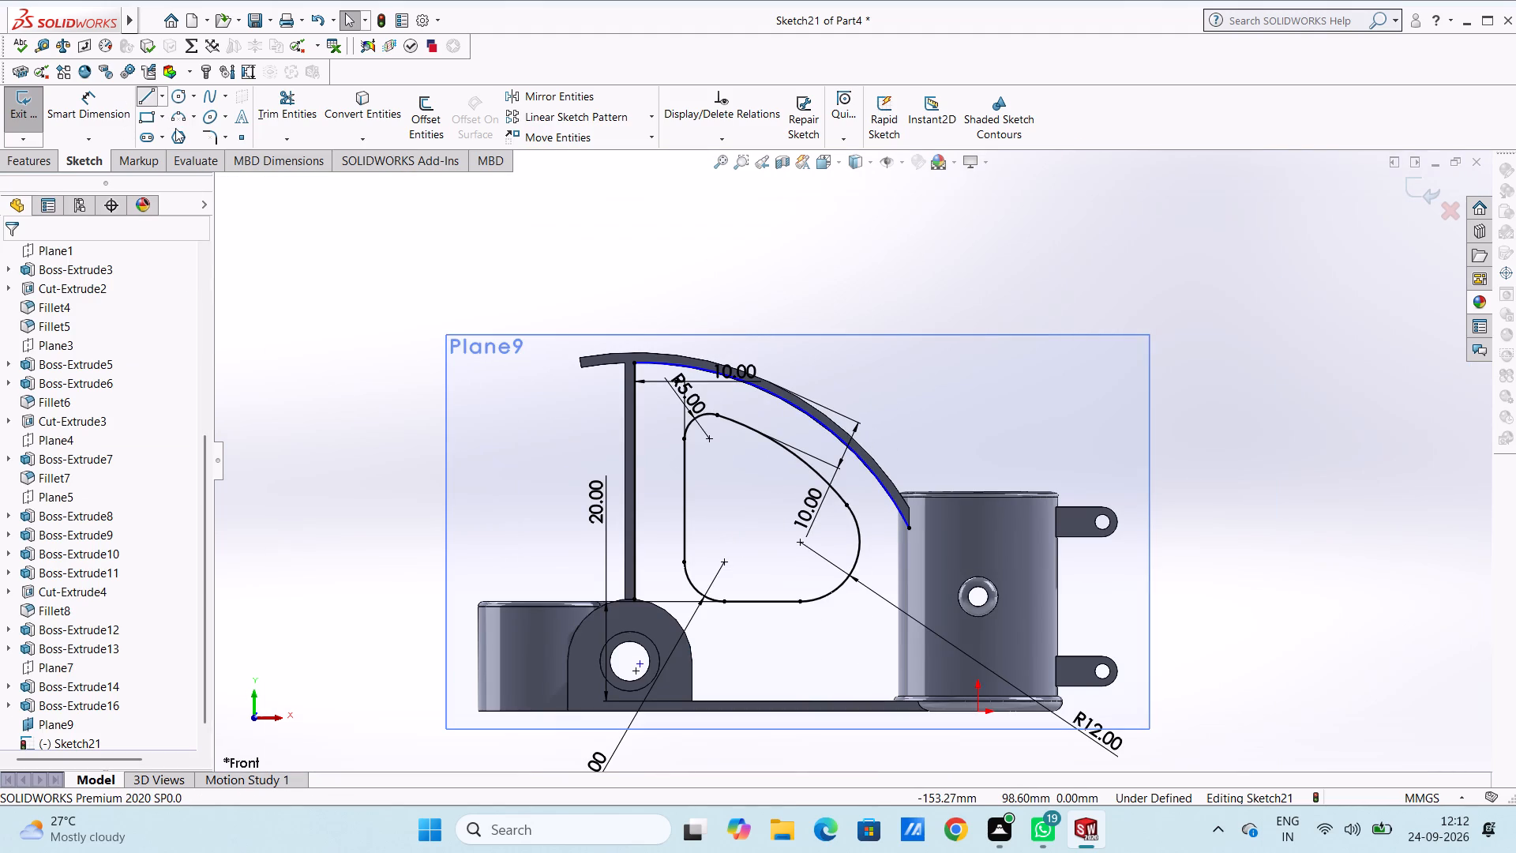
pyautogui.click(909, 528)
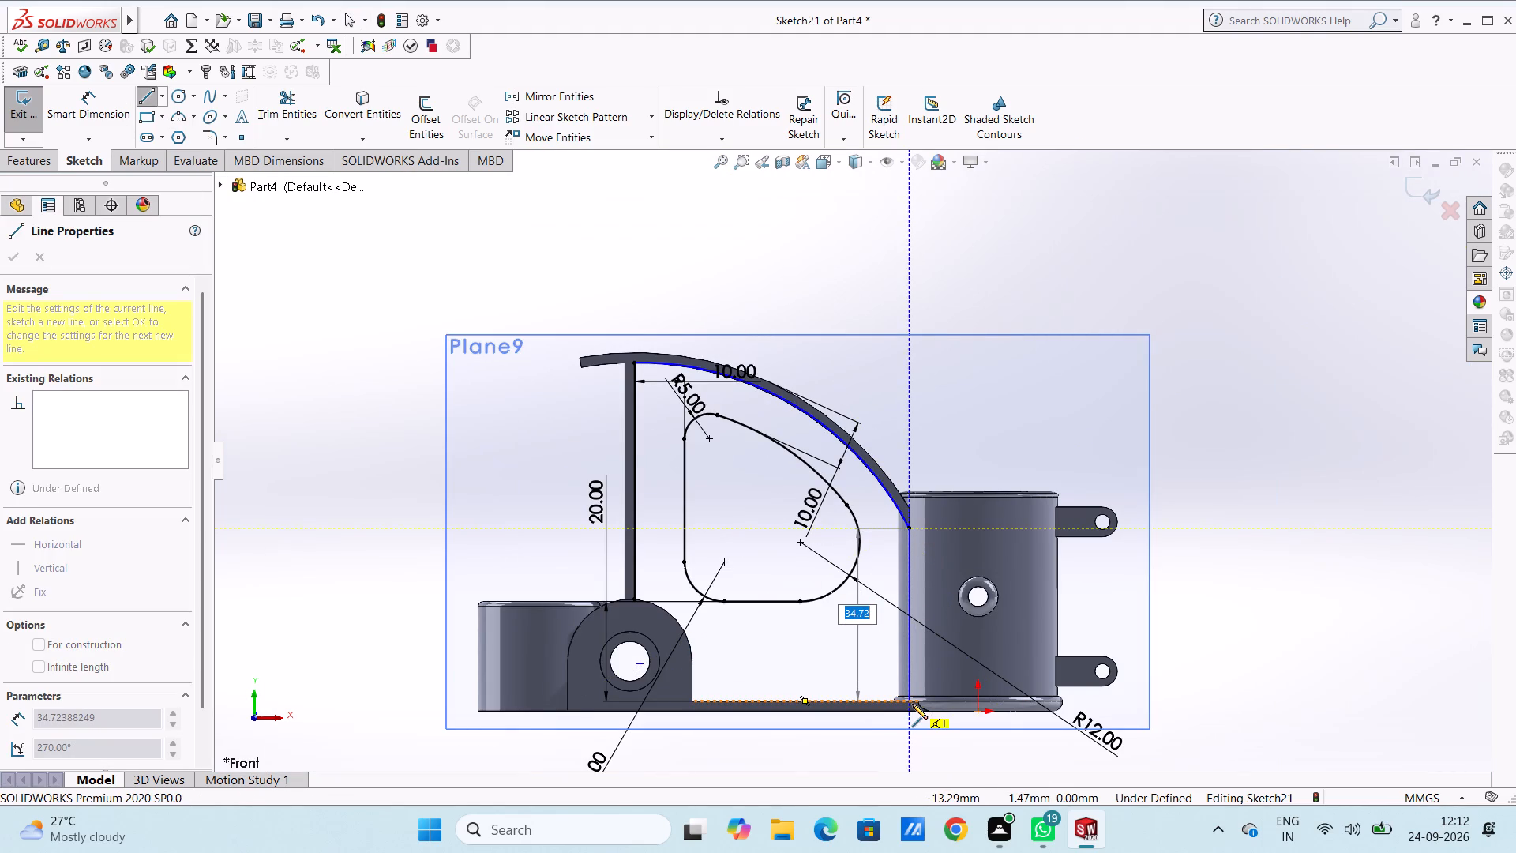
pyautogui.click(912, 704)
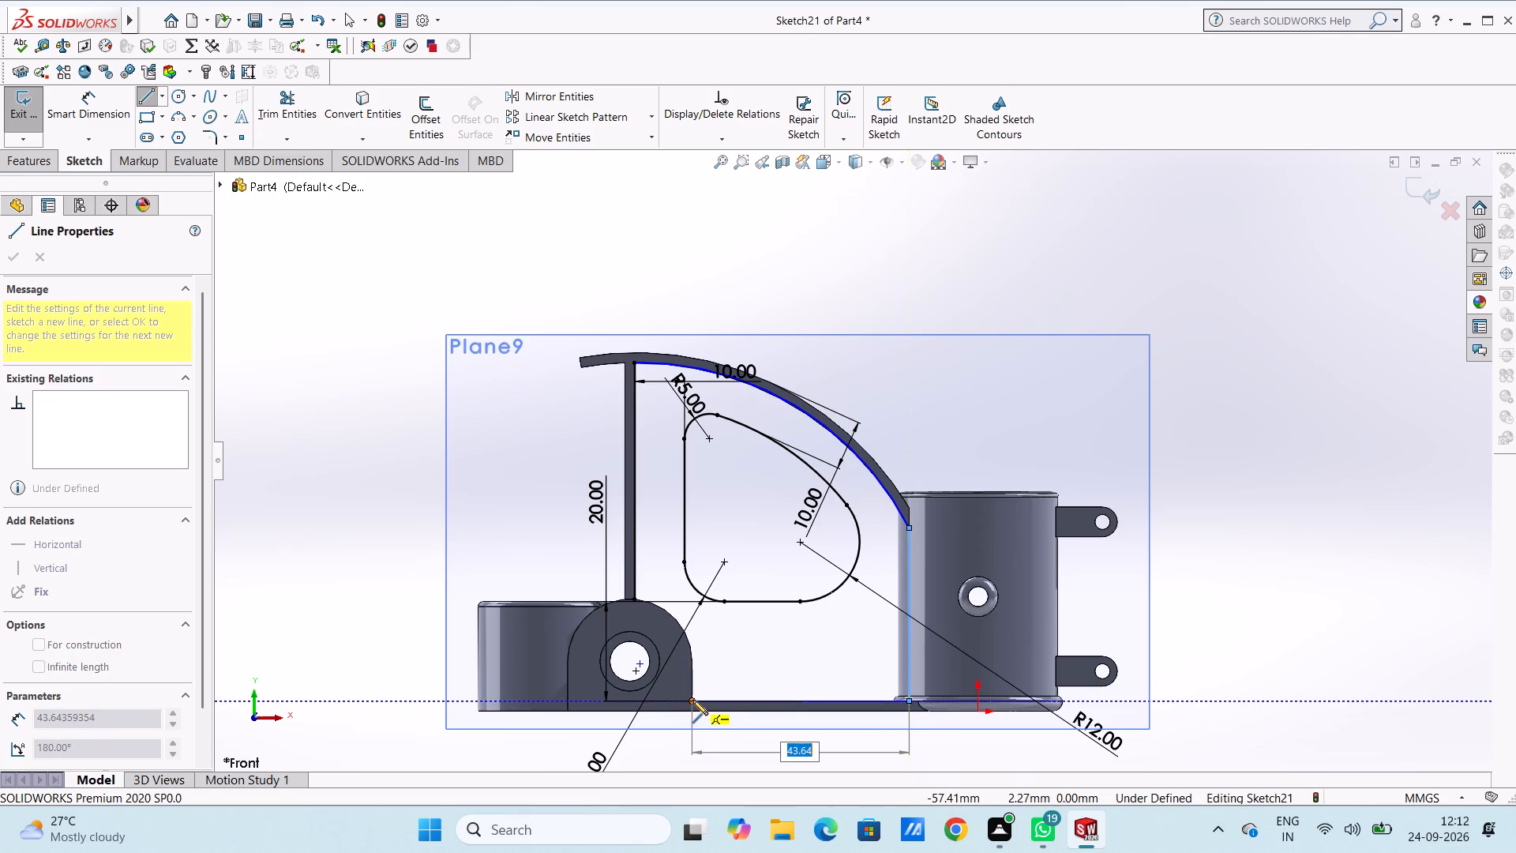
pyautogui.click(692, 700)
pyautogui.press('Escape')
pyautogui.press('Escape')
pyautogui.press('Escape')
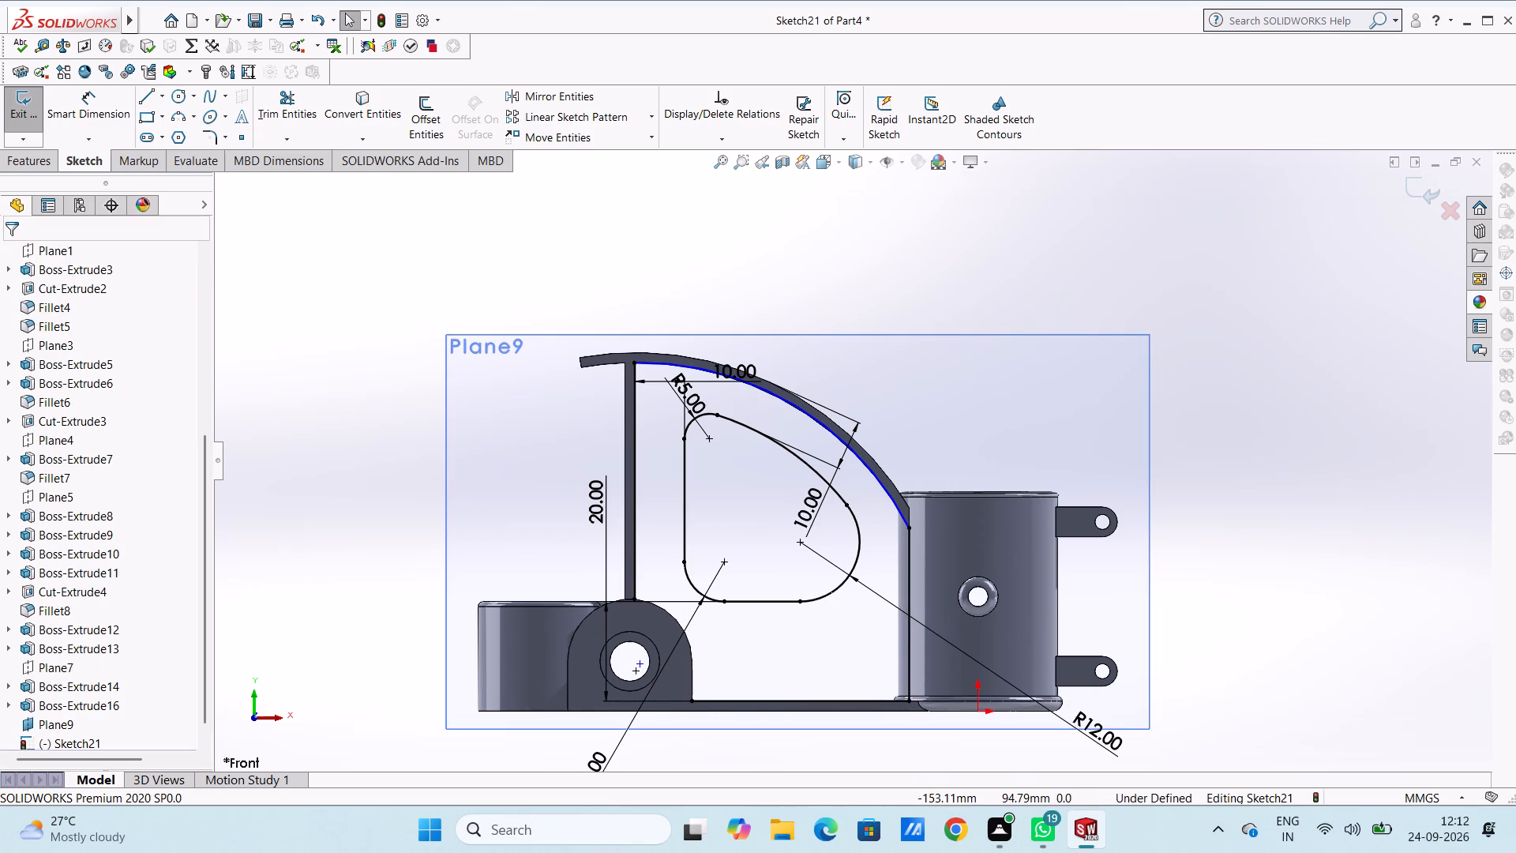
# Sketch a 12.5 mm radius three-point arc along the lug's rounded edge, from the upright plate's line to the lug's straight side.
pyautogui.click(178, 115)
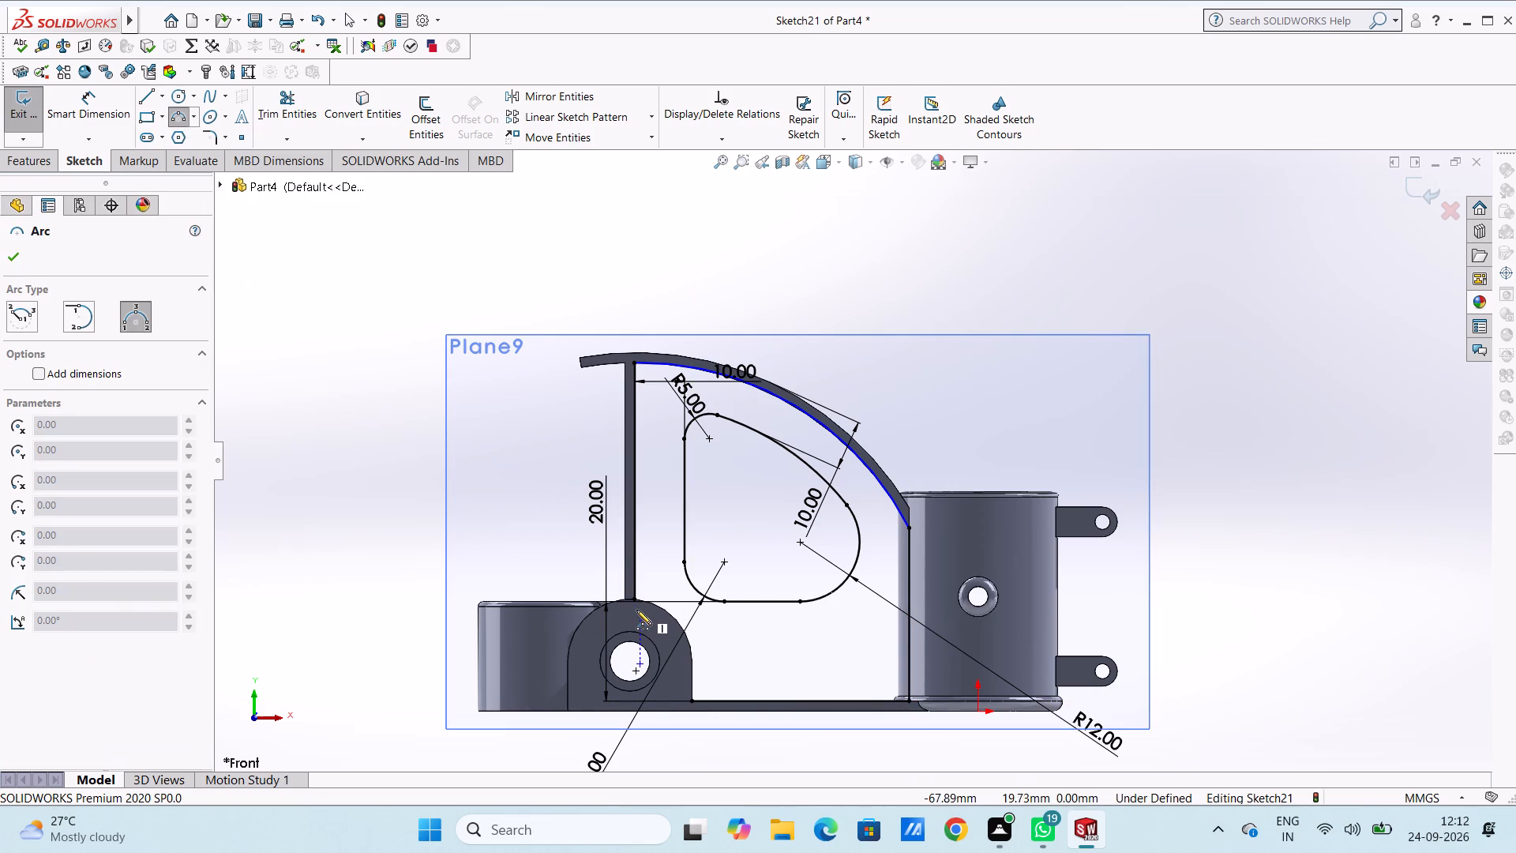
pyautogui.click(635, 597)
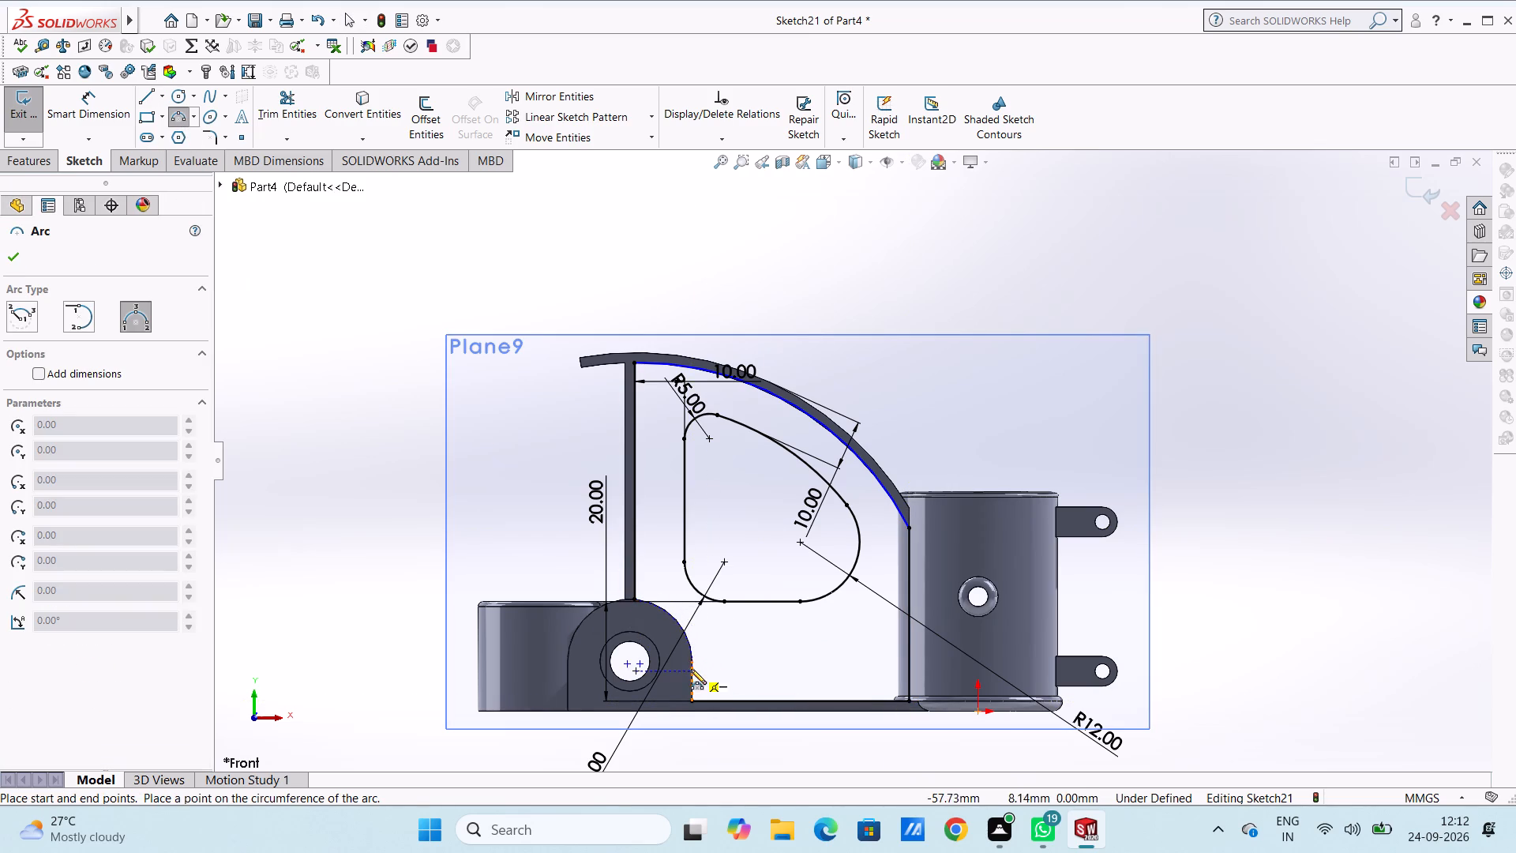
pyautogui.click(692, 659)
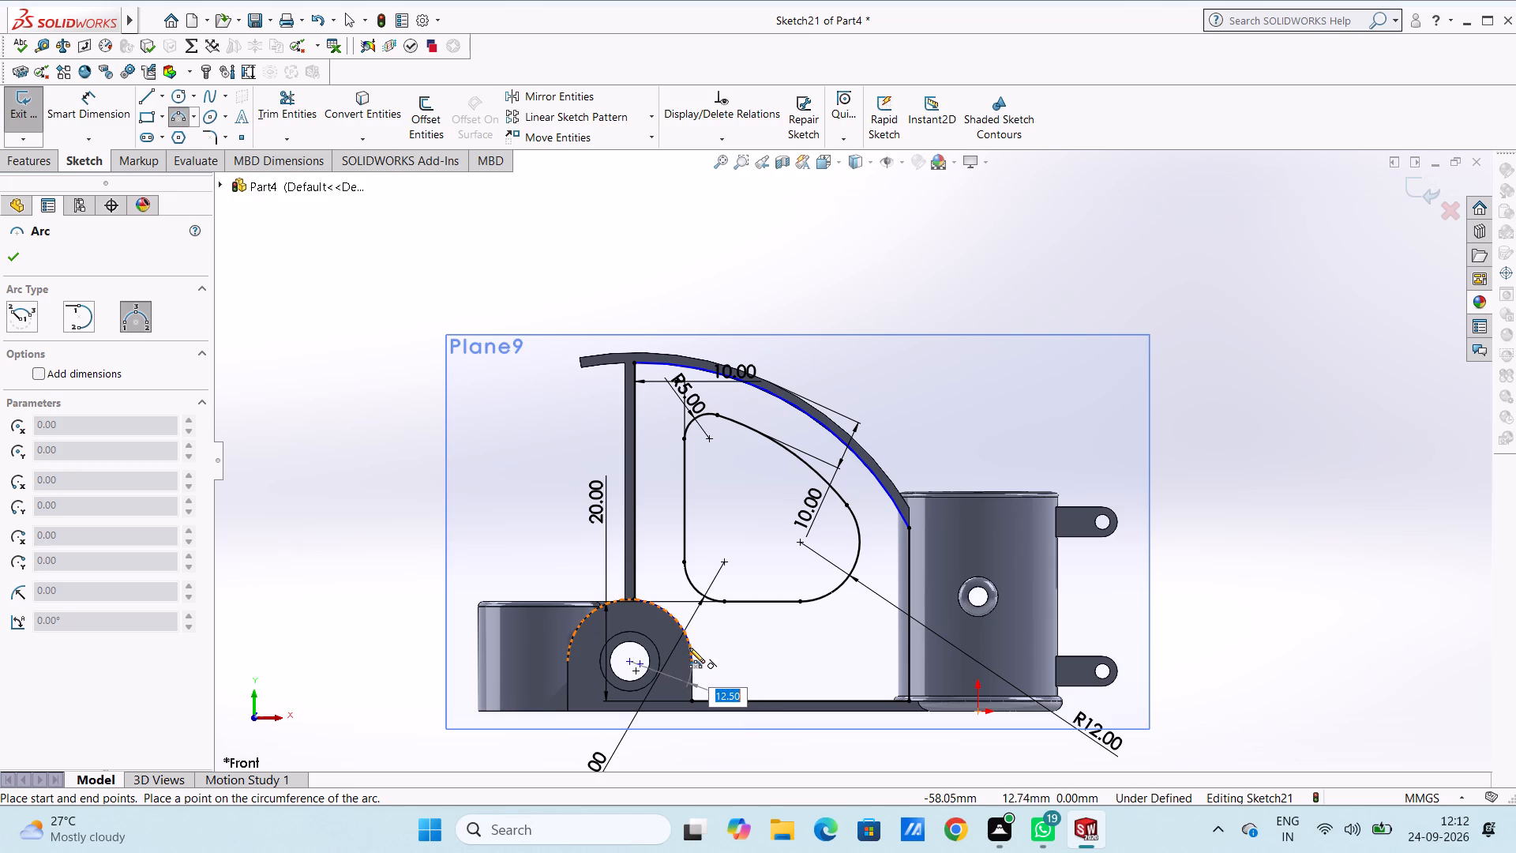
pyautogui.click(689, 643)
pyautogui.press('Escape')
pyautogui.press('Escape')
pyautogui.press('Escape')
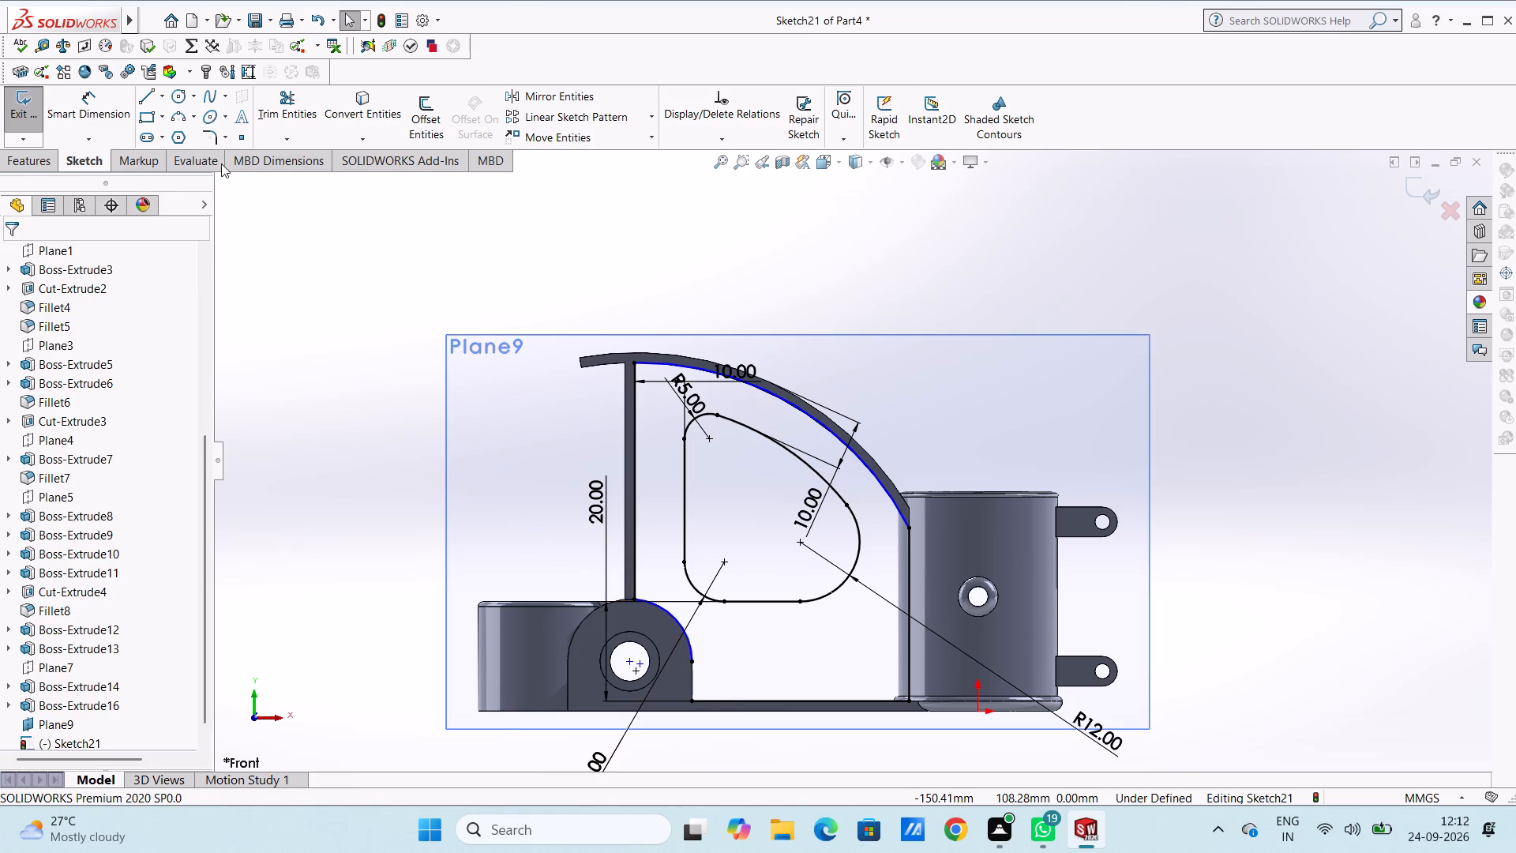
# Close the outer web profile with a vertical line from the lug arc's lower end to the base line.
pyautogui.click(148, 100)
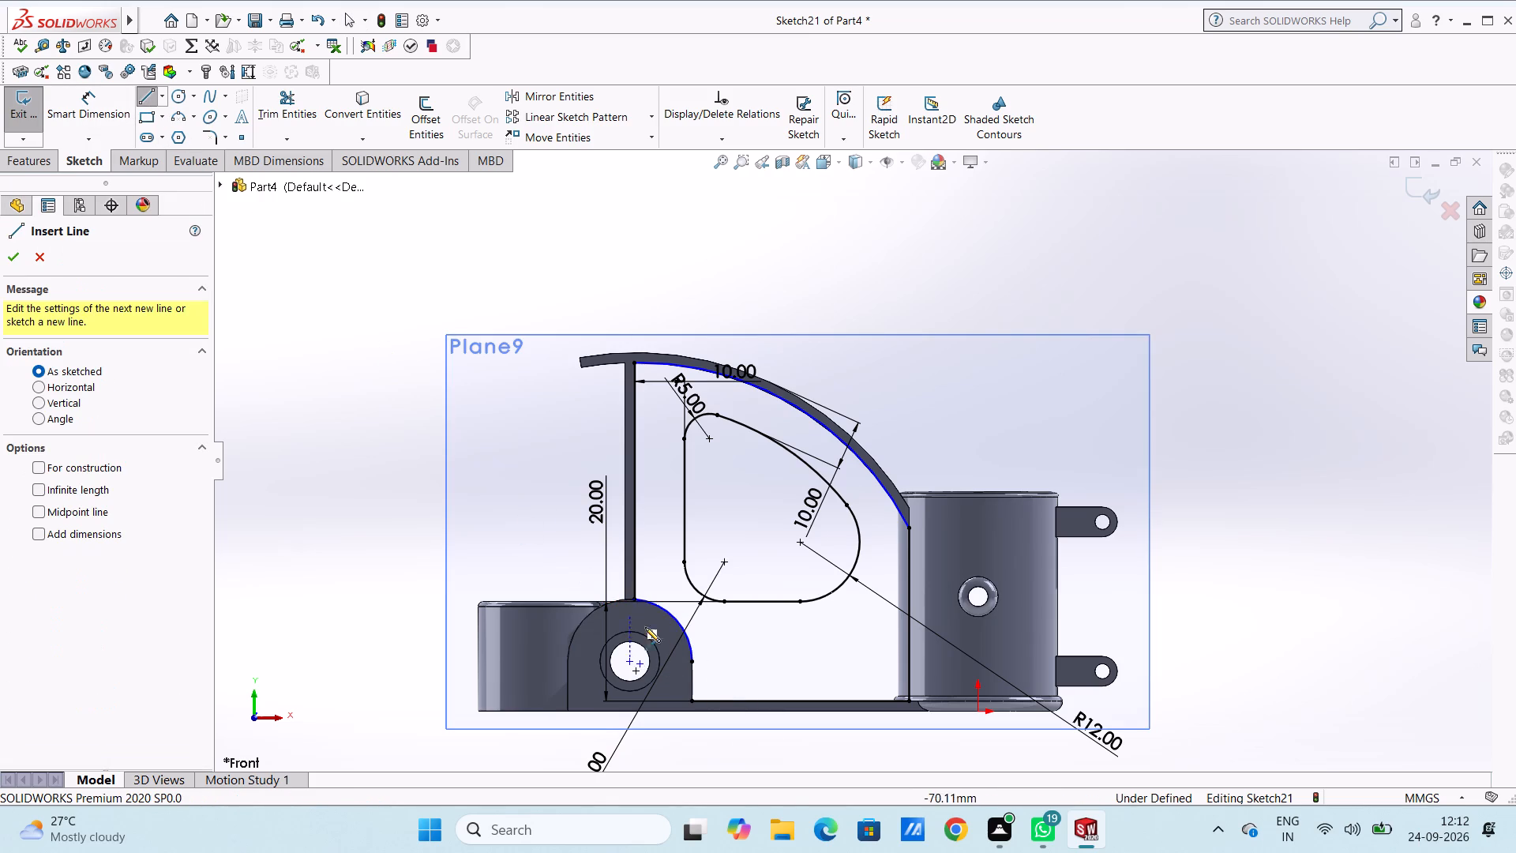
pyautogui.click(691, 663)
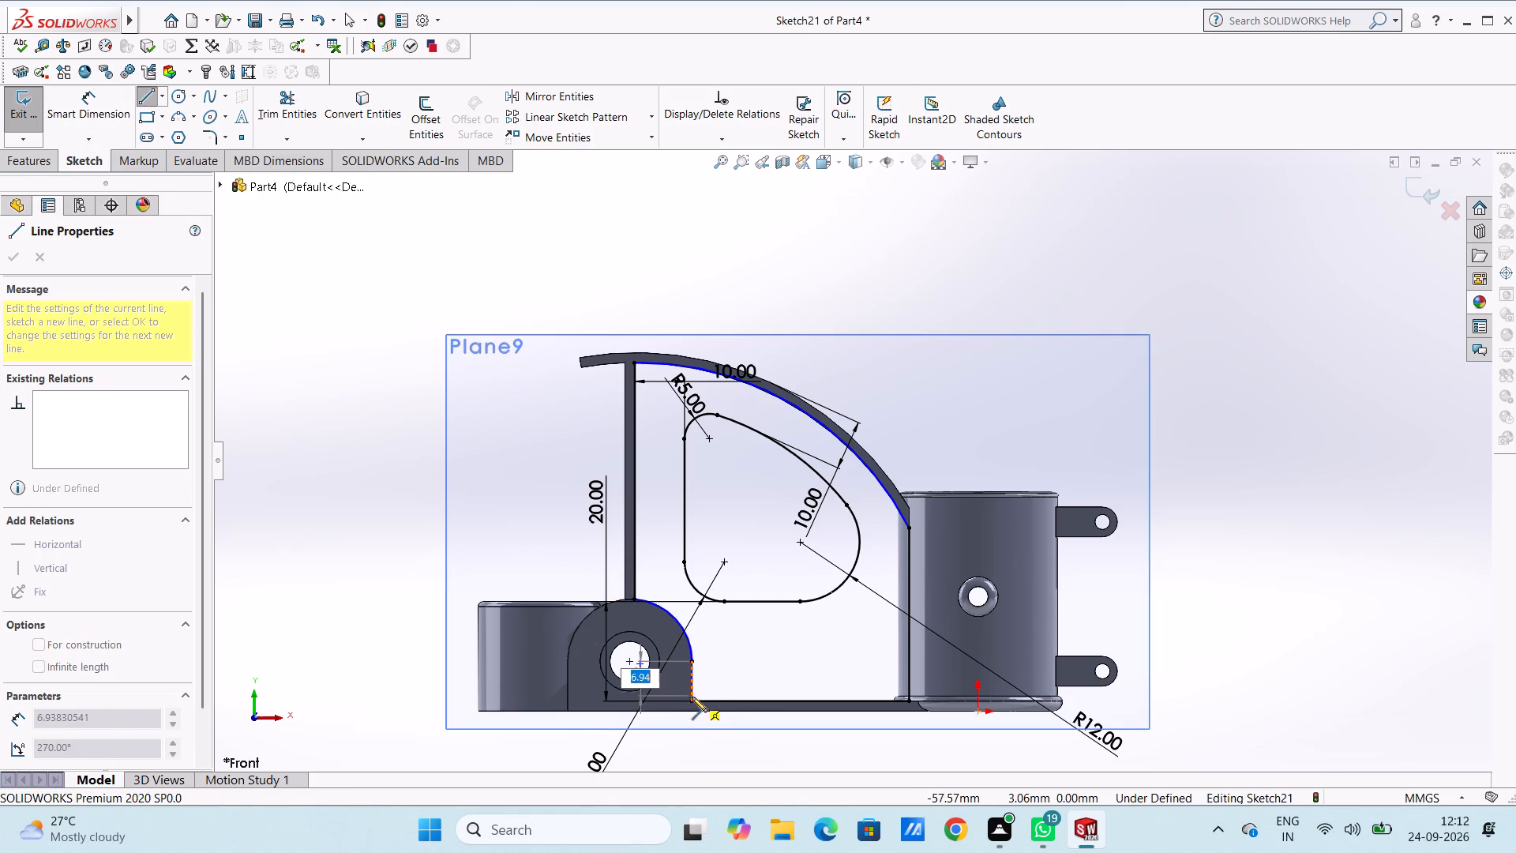
pyautogui.click(692, 701)
pyautogui.press('Escape')
pyautogui.press('Escape')
pyautogui.press('Escape')
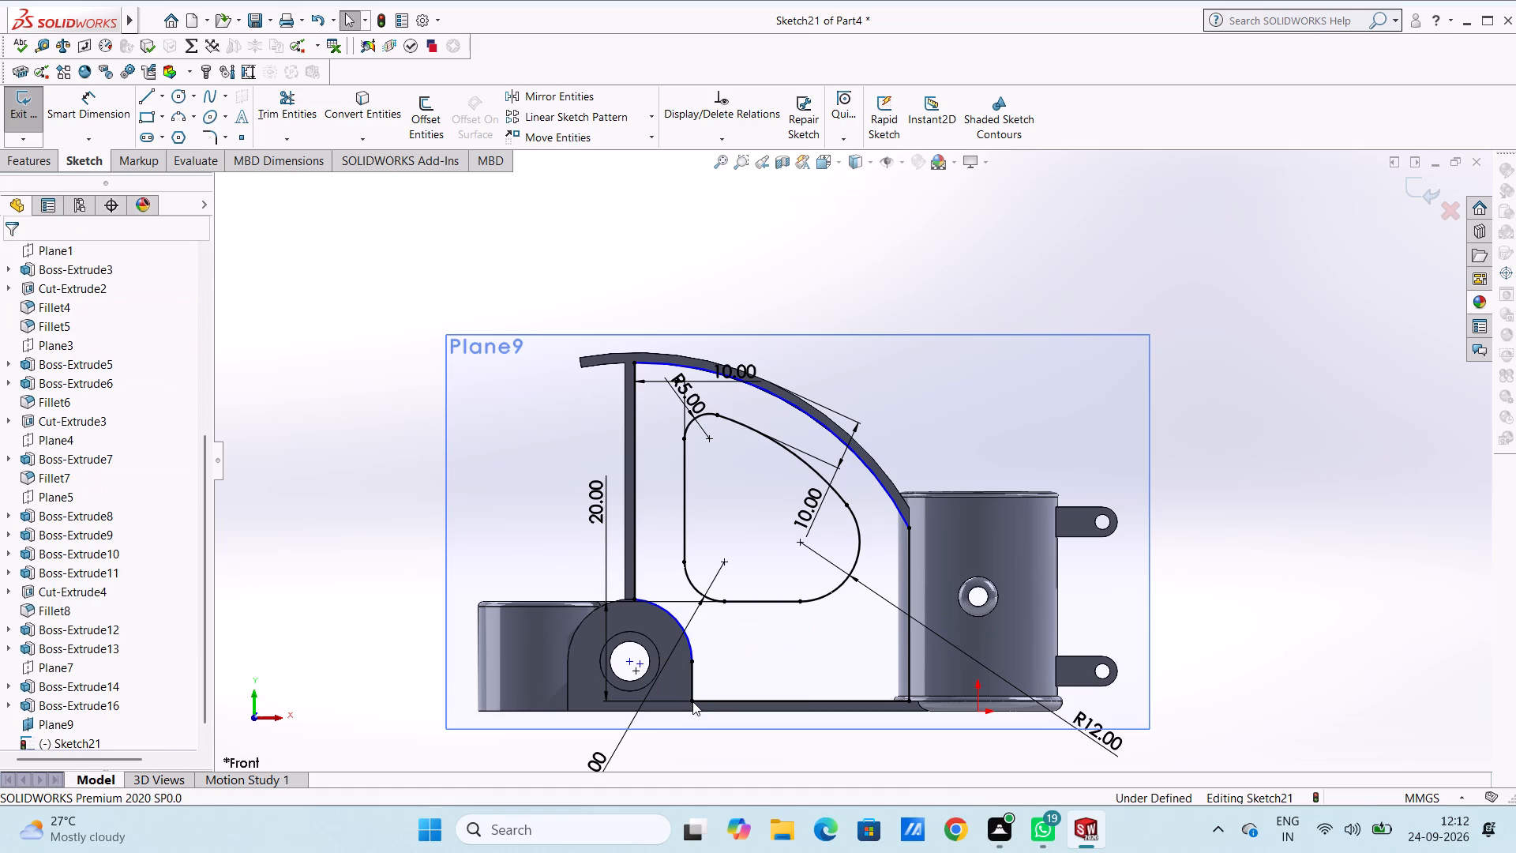
# Set up a boss extrusion of the web profile with the Mid Plane end condition and a 4 mm depth.
pyautogui.moveTo(952, 268); pyautogui.dragTo(925, 313, button='middle')
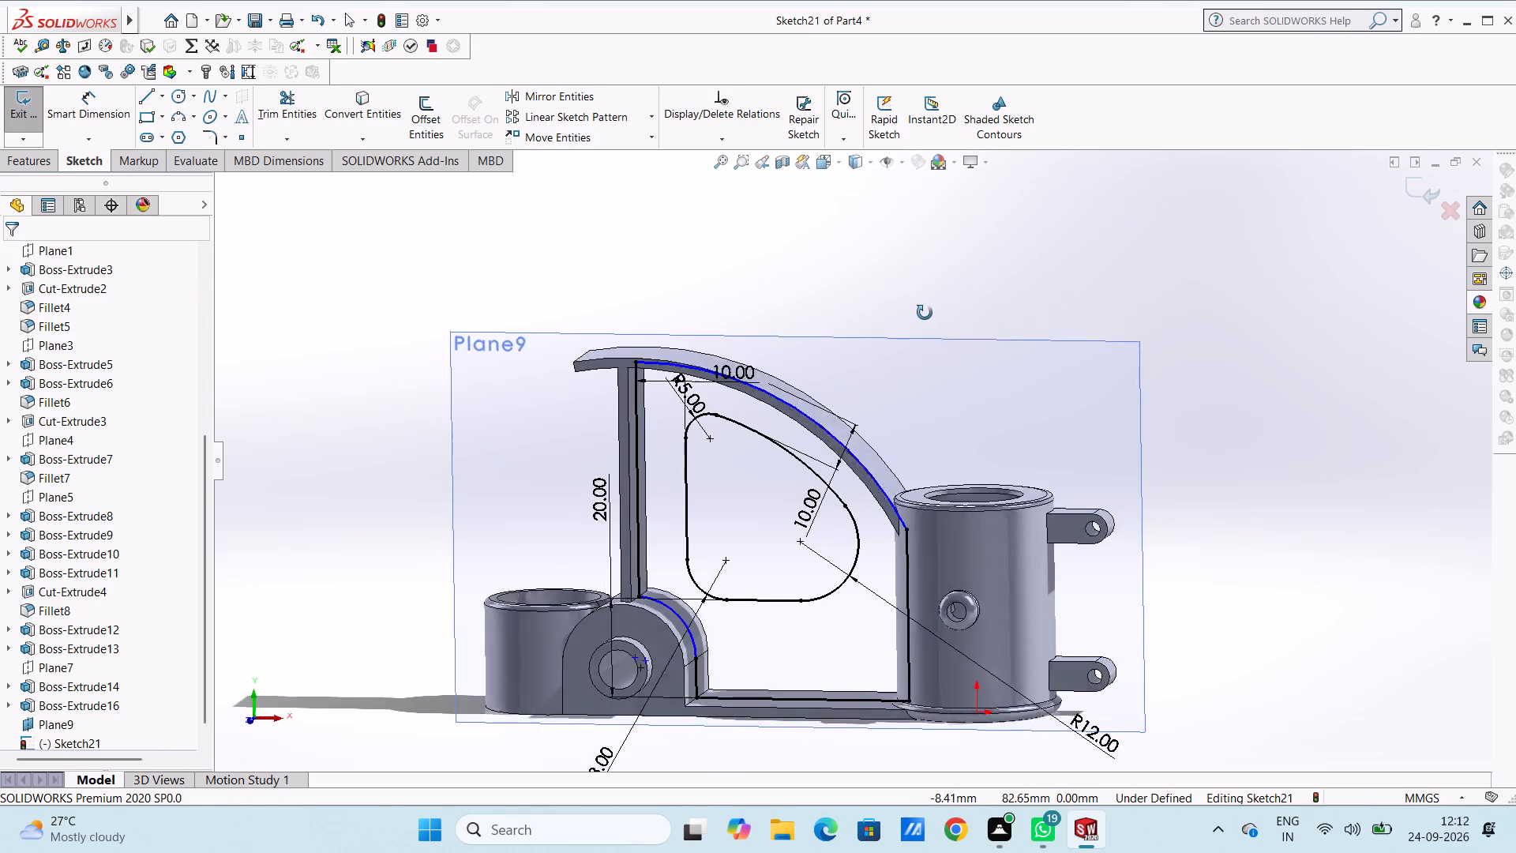
pyautogui.moveTo(925, 313); pyautogui.dragTo(922, 318, button='middle')
pyautogui.click(36, 163)
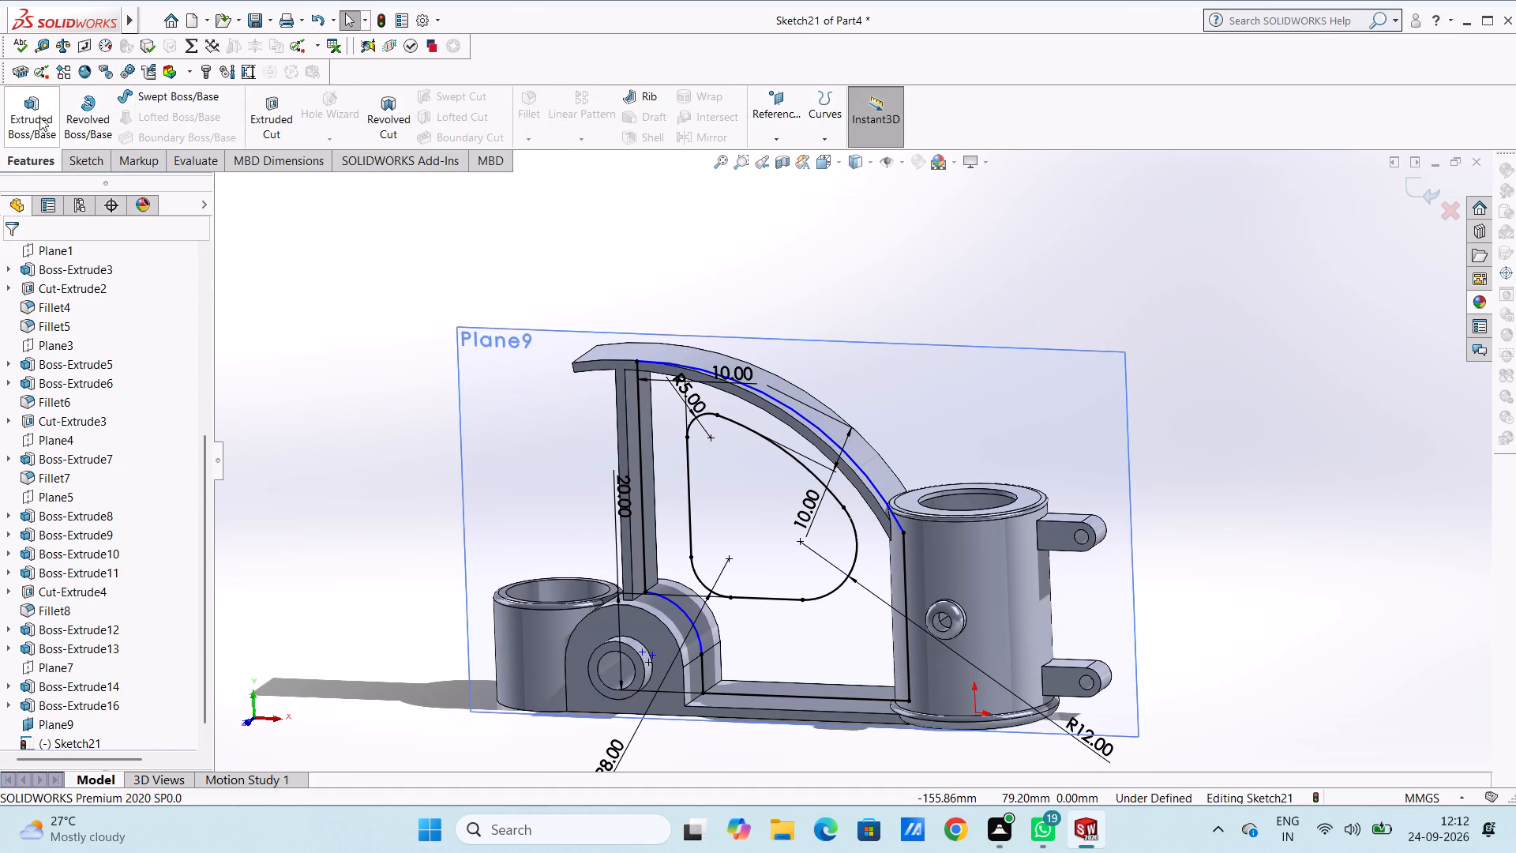
pyautogui.click(35, 108)
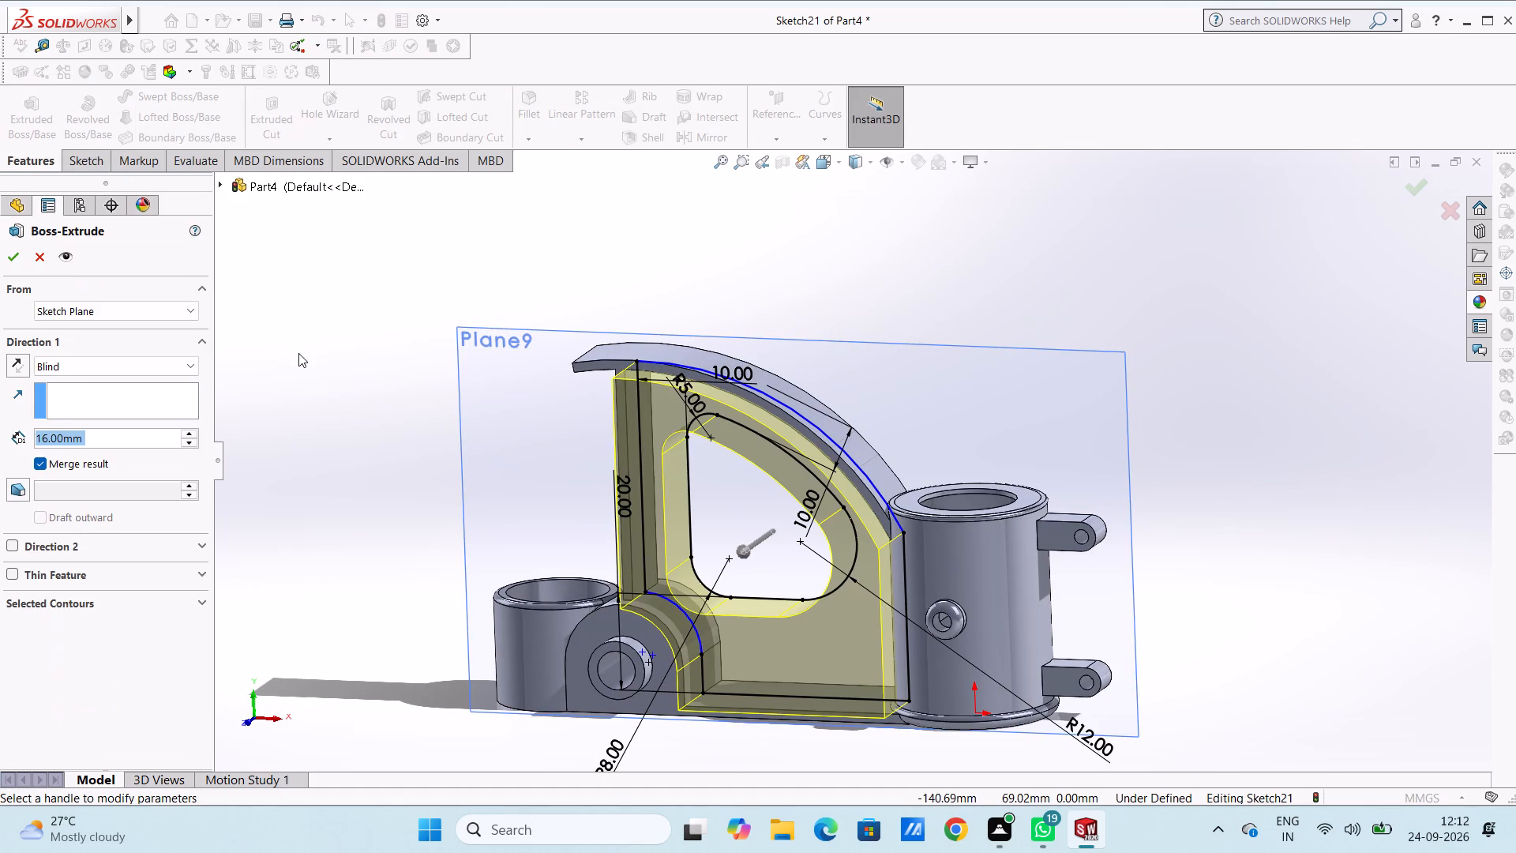
pyautogui.click(86, 366)
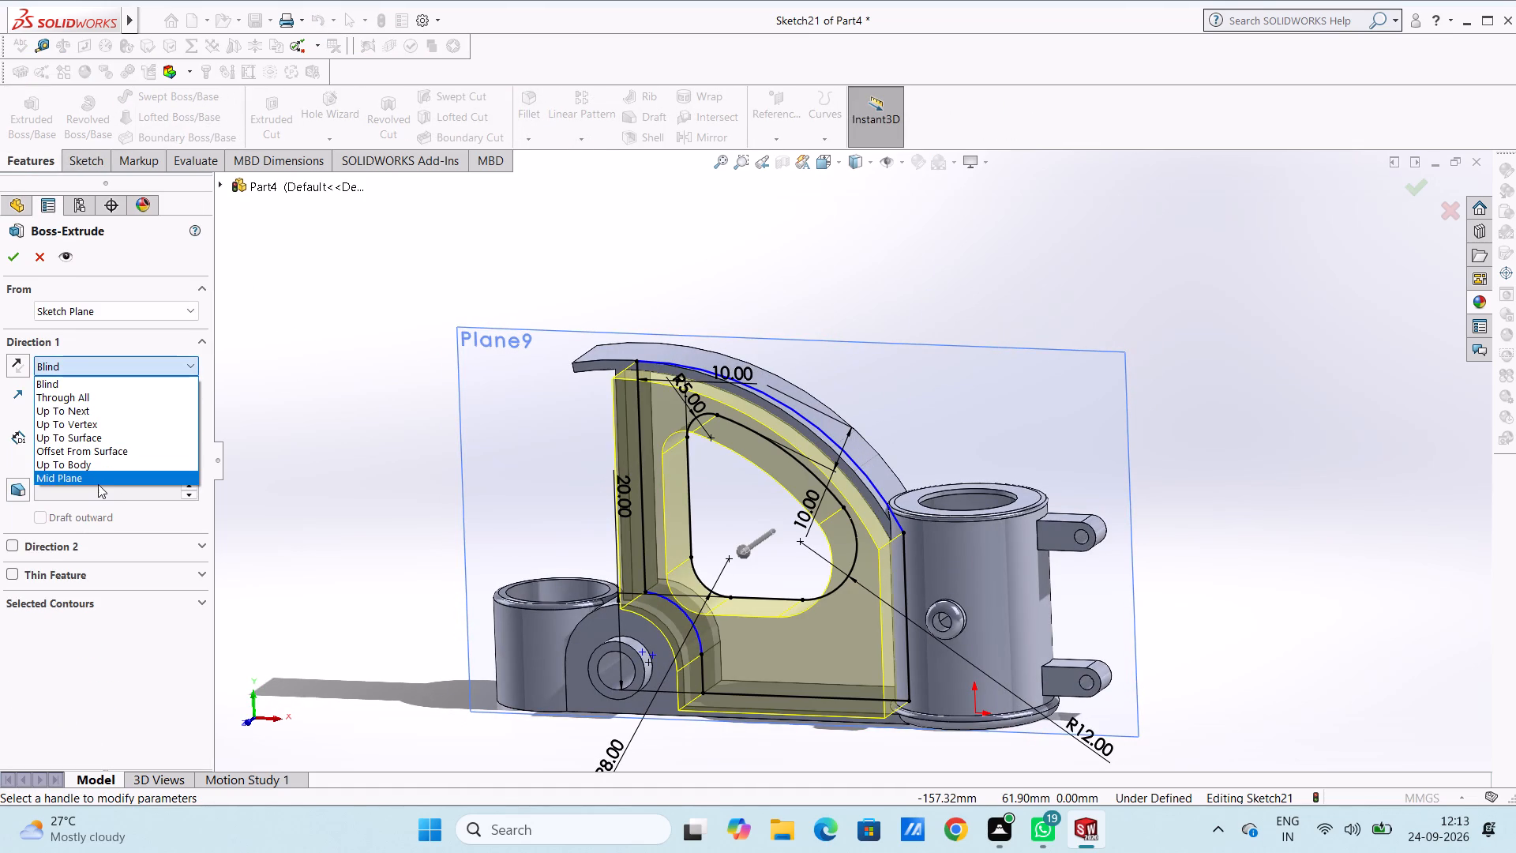
pyautogui.click(98, 481)
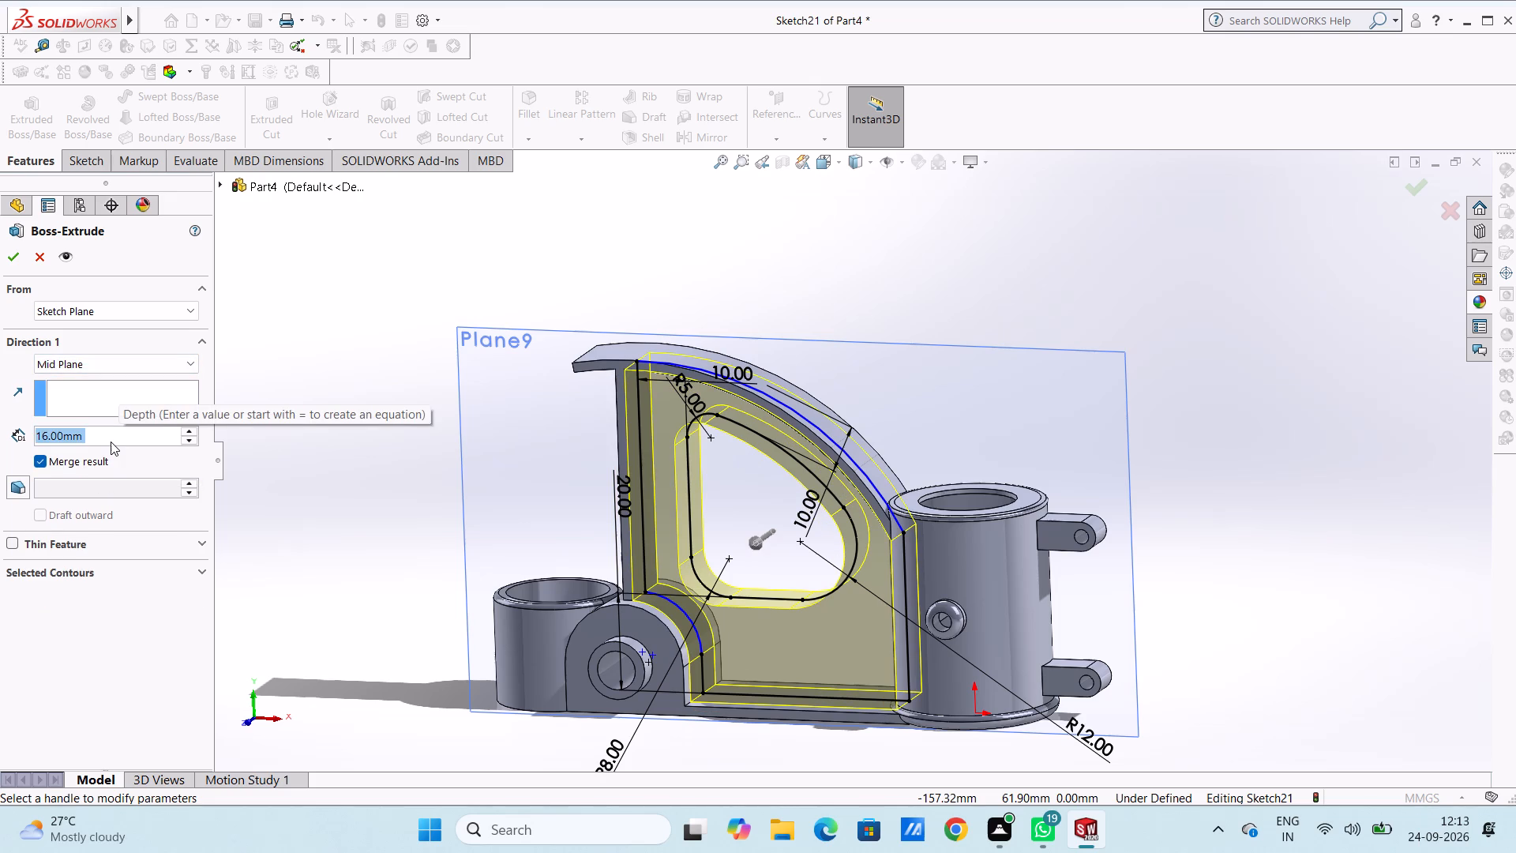
pyautogui.press('4')
pyautogui.press('Return')
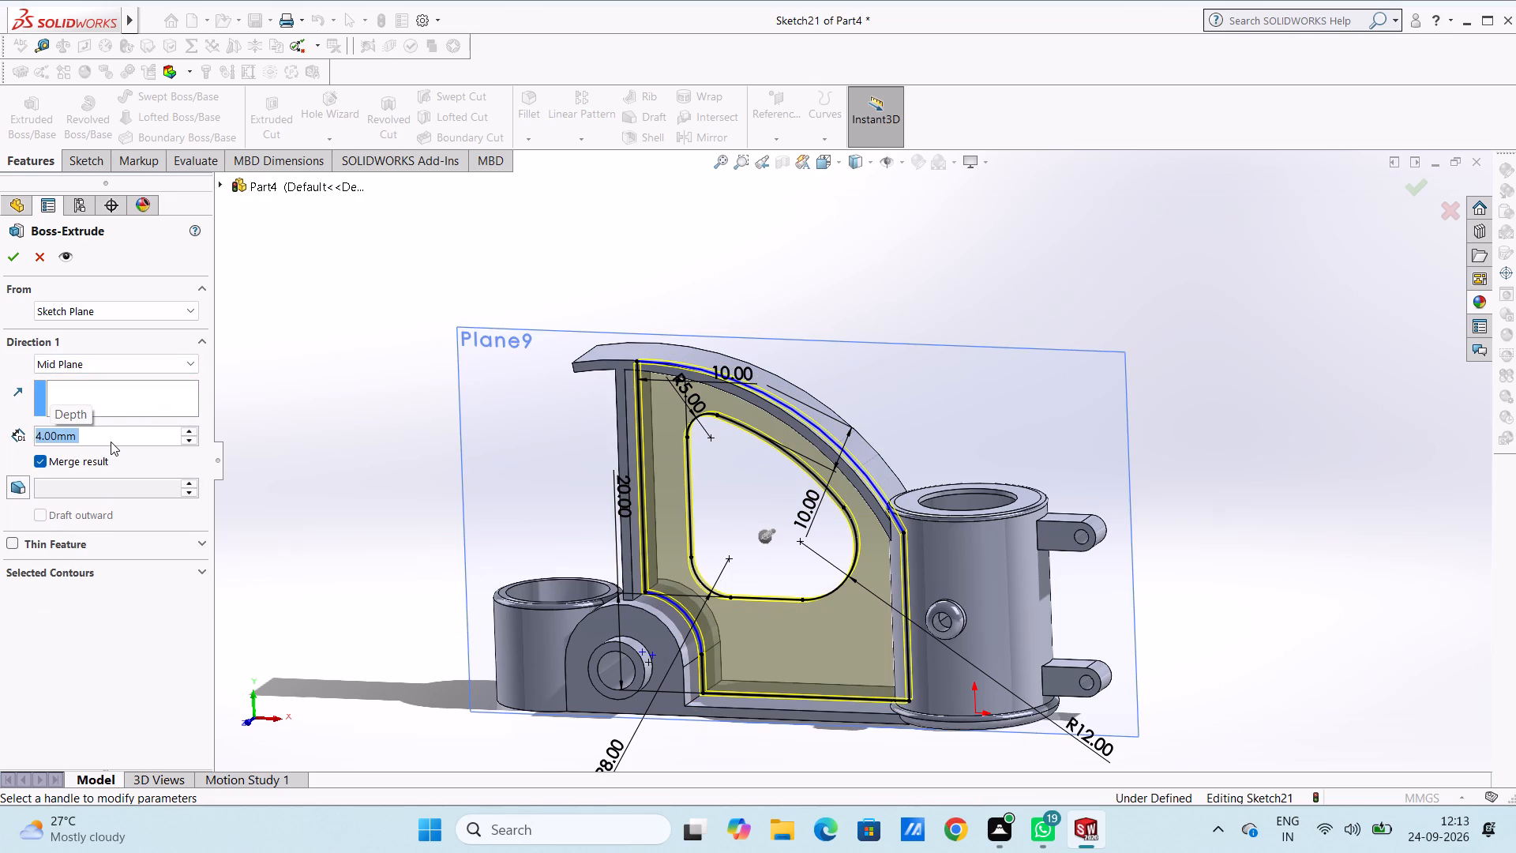
# Set the web's mid-plane extrusion depth to 3 mm and finish the extrusion with merged result.
pyautogui.moveTo(390, 430); pyautogui.dragTo(364, 431, button='middle')
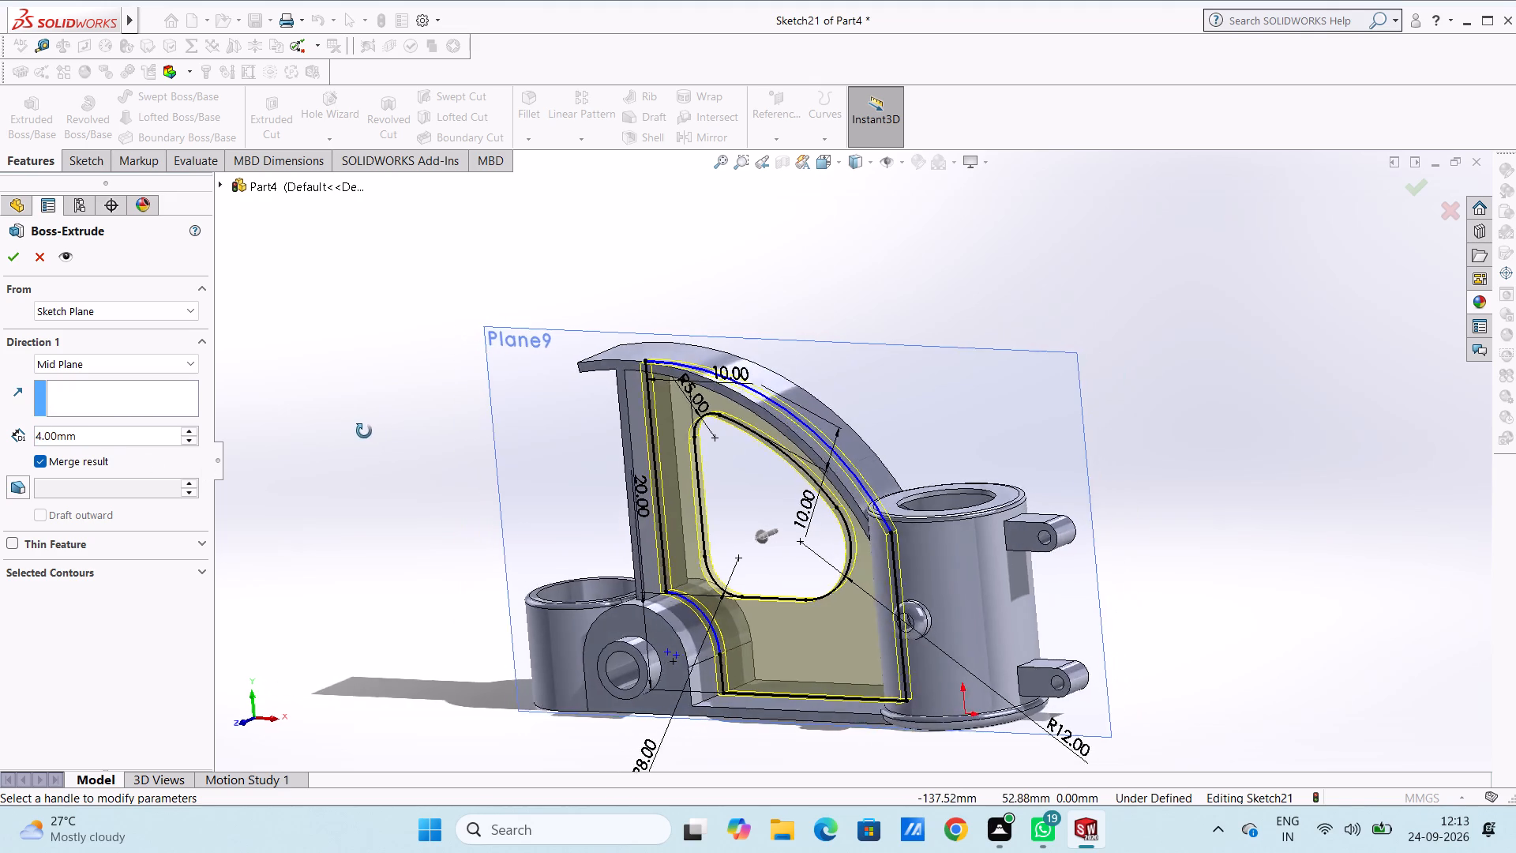
pyautogui.moveTo(364, 431); pyautogui.dragTo(369, 427, button='middle')
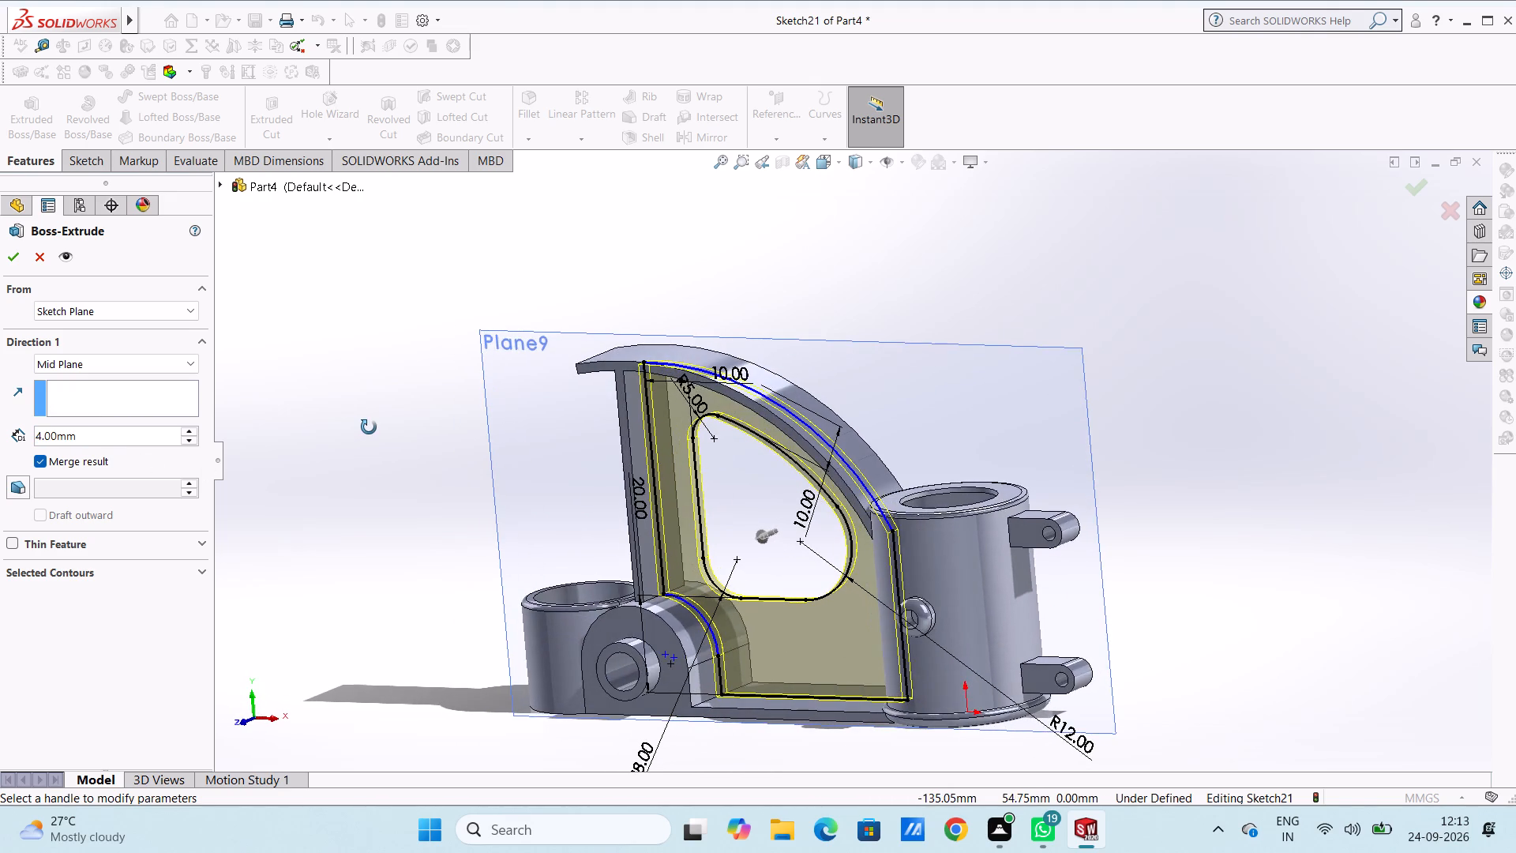
pyautogui.moveTo(369, 427); pyautogui.dragTo(341, 431, button='middle')
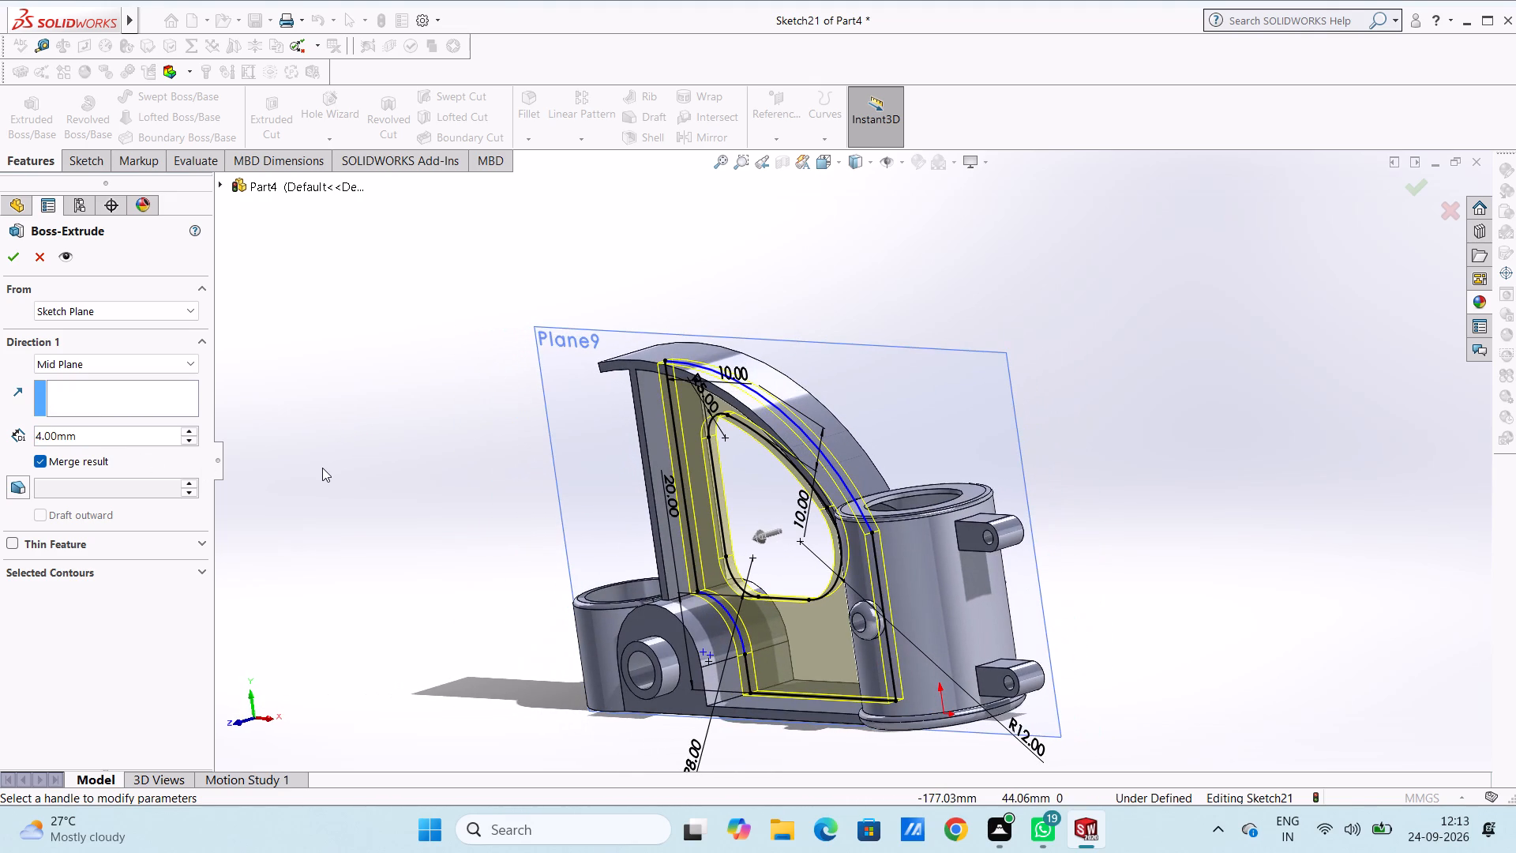
pyautogui.doubleClick(128, 438)
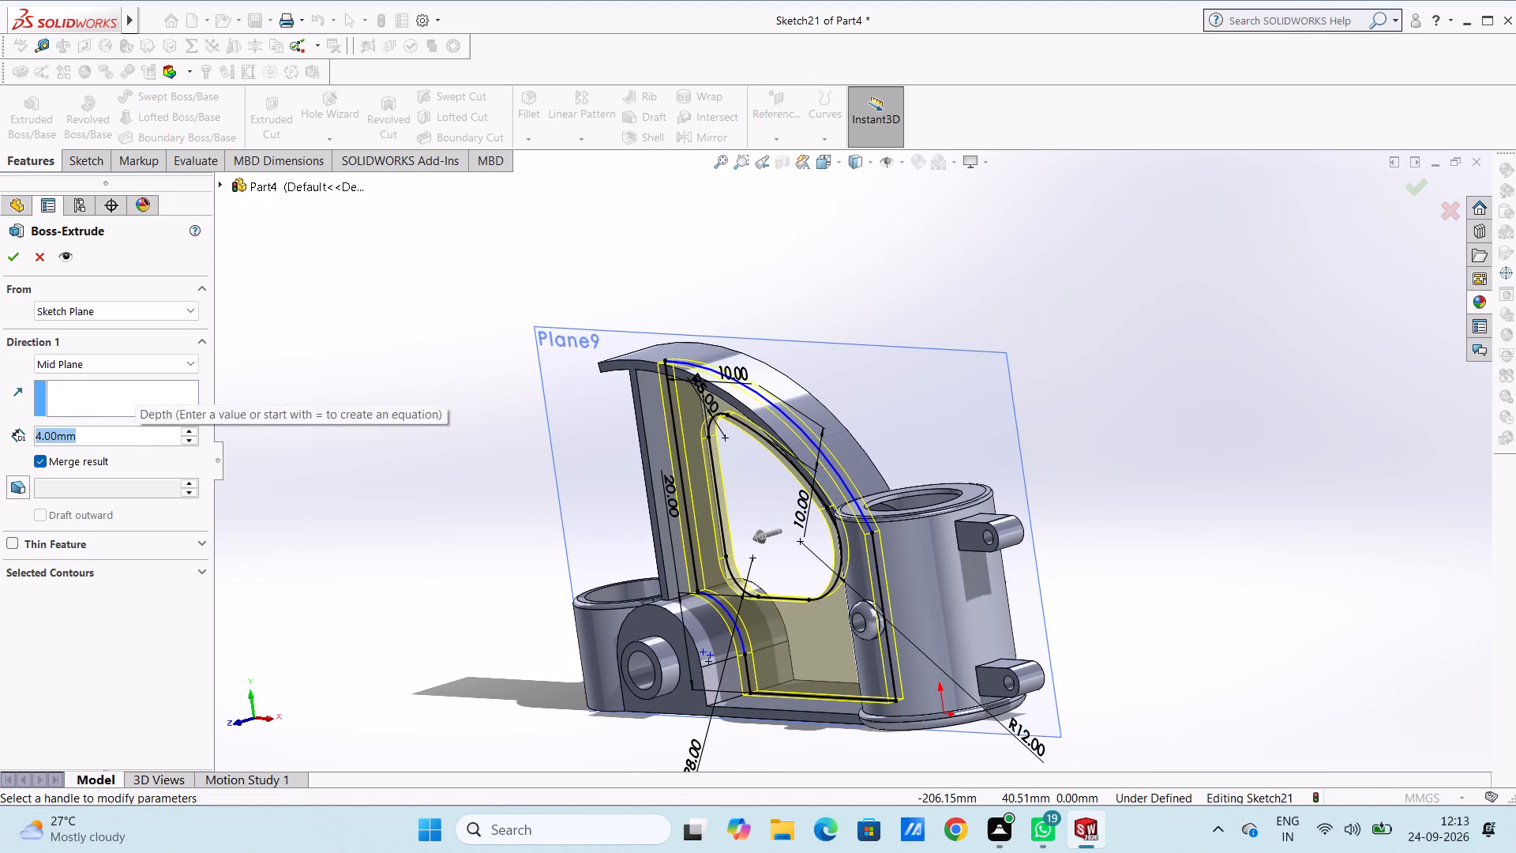
pyautogui.press('3')
pyautogui.press('Return')
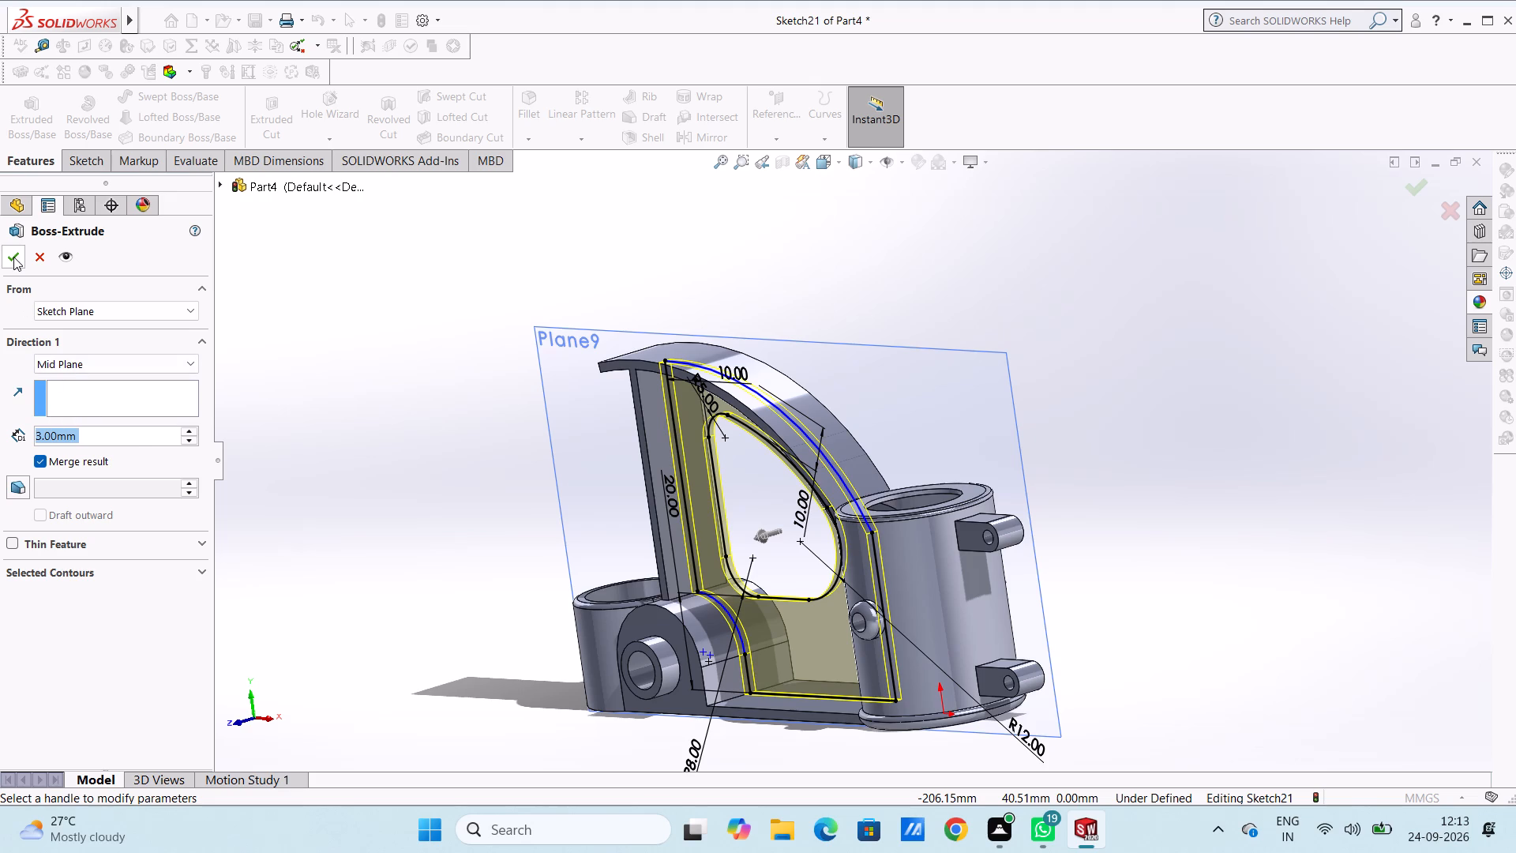
pyautogui.click(13, 257)
pyautogui.click(422, 430)
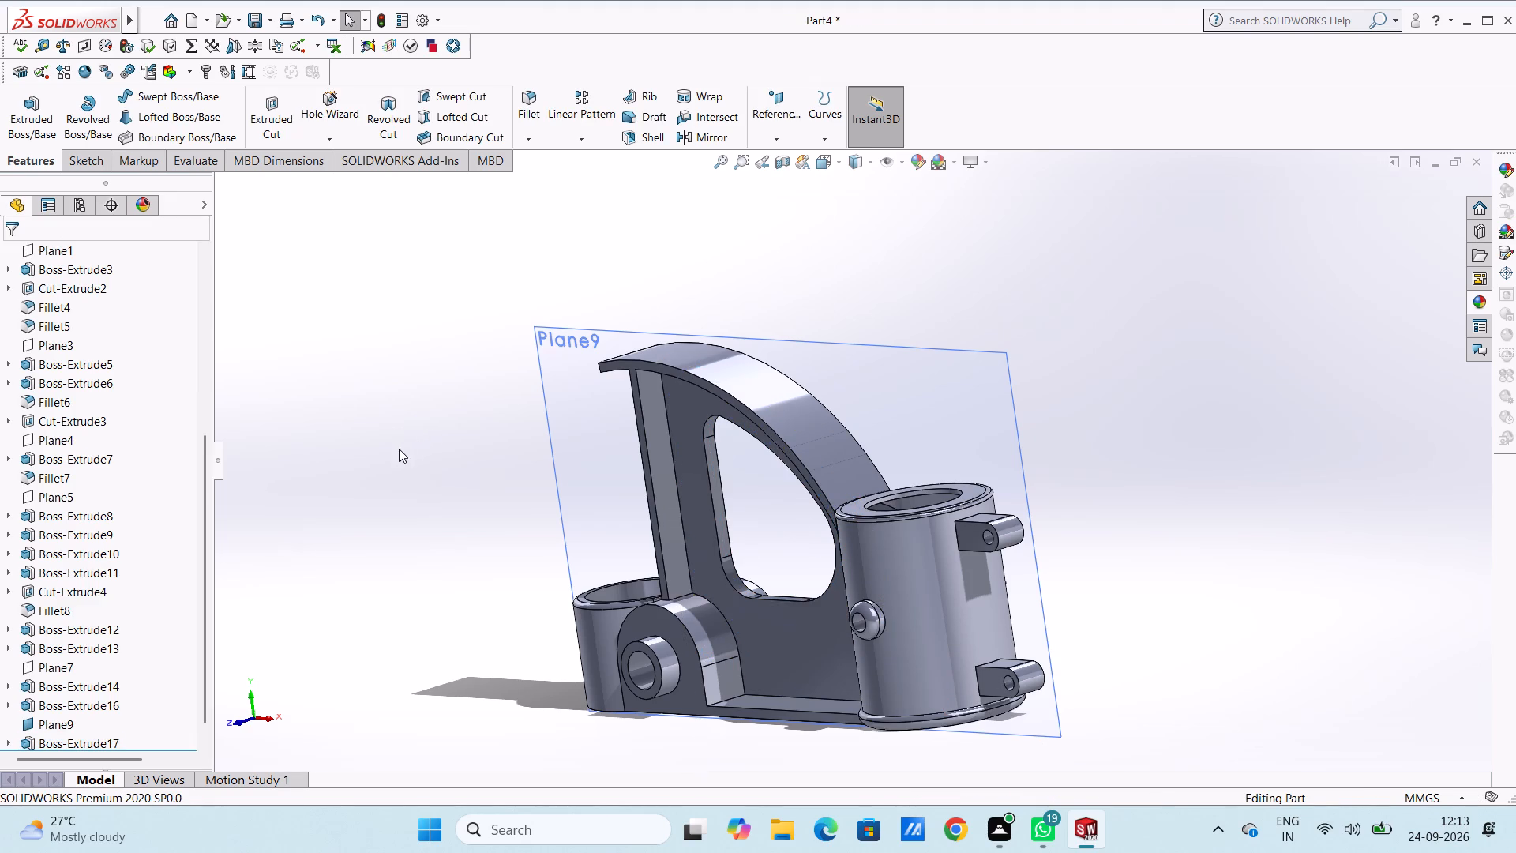
# Hide the web's sketch plane, Plane9.
pyautogui.moveTo(399, 449); pyautogui.dragTo(676, 542, button='middle')
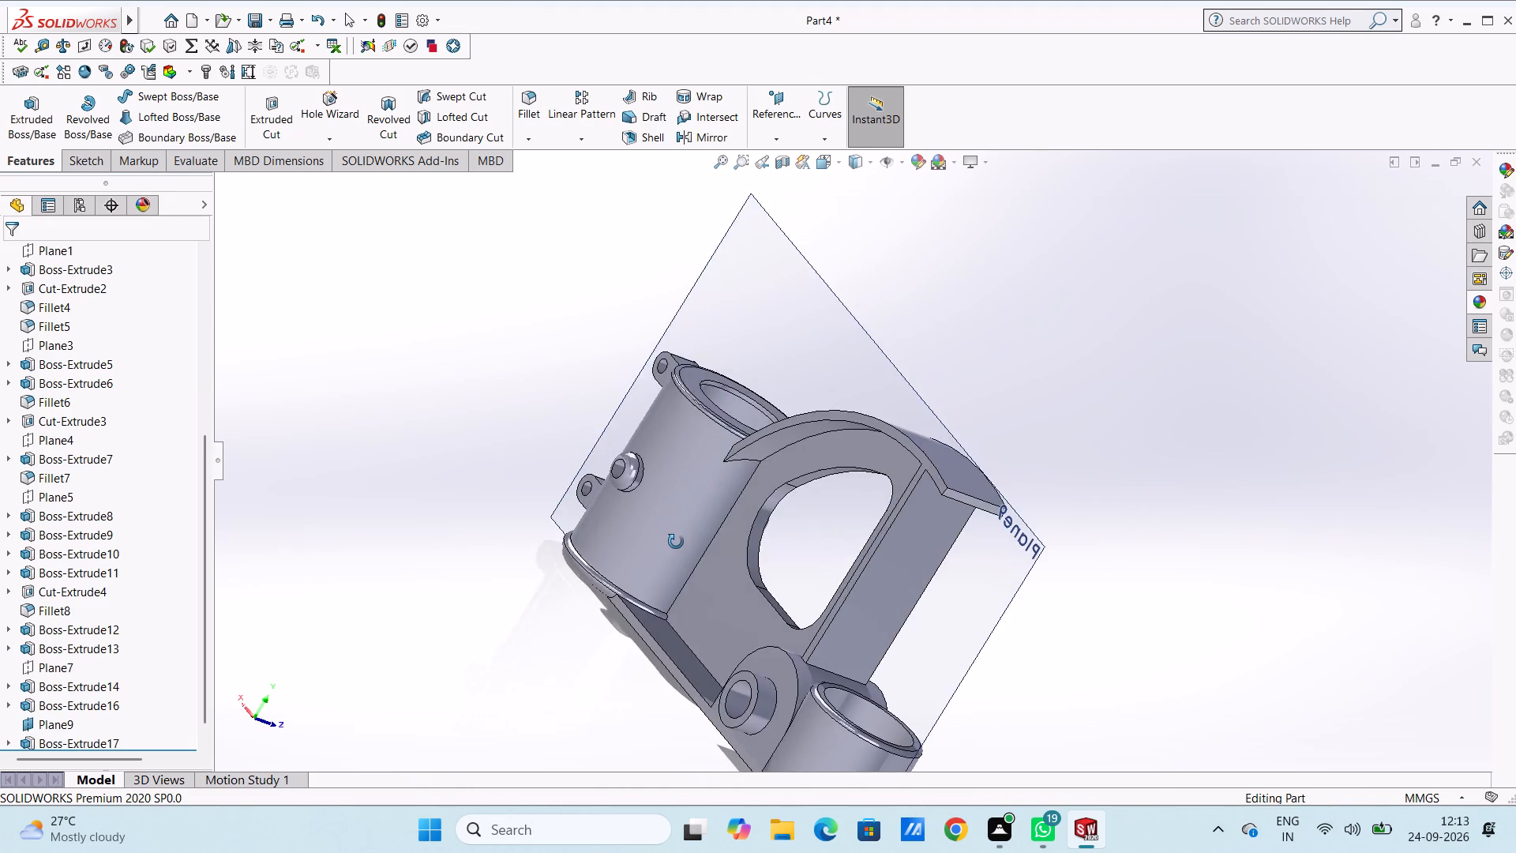
pyautogui.moveTo(676, 542); pyautogui.dragTo(520, 541, button='middle')
pyautogui.scroll(3, 517, 543)
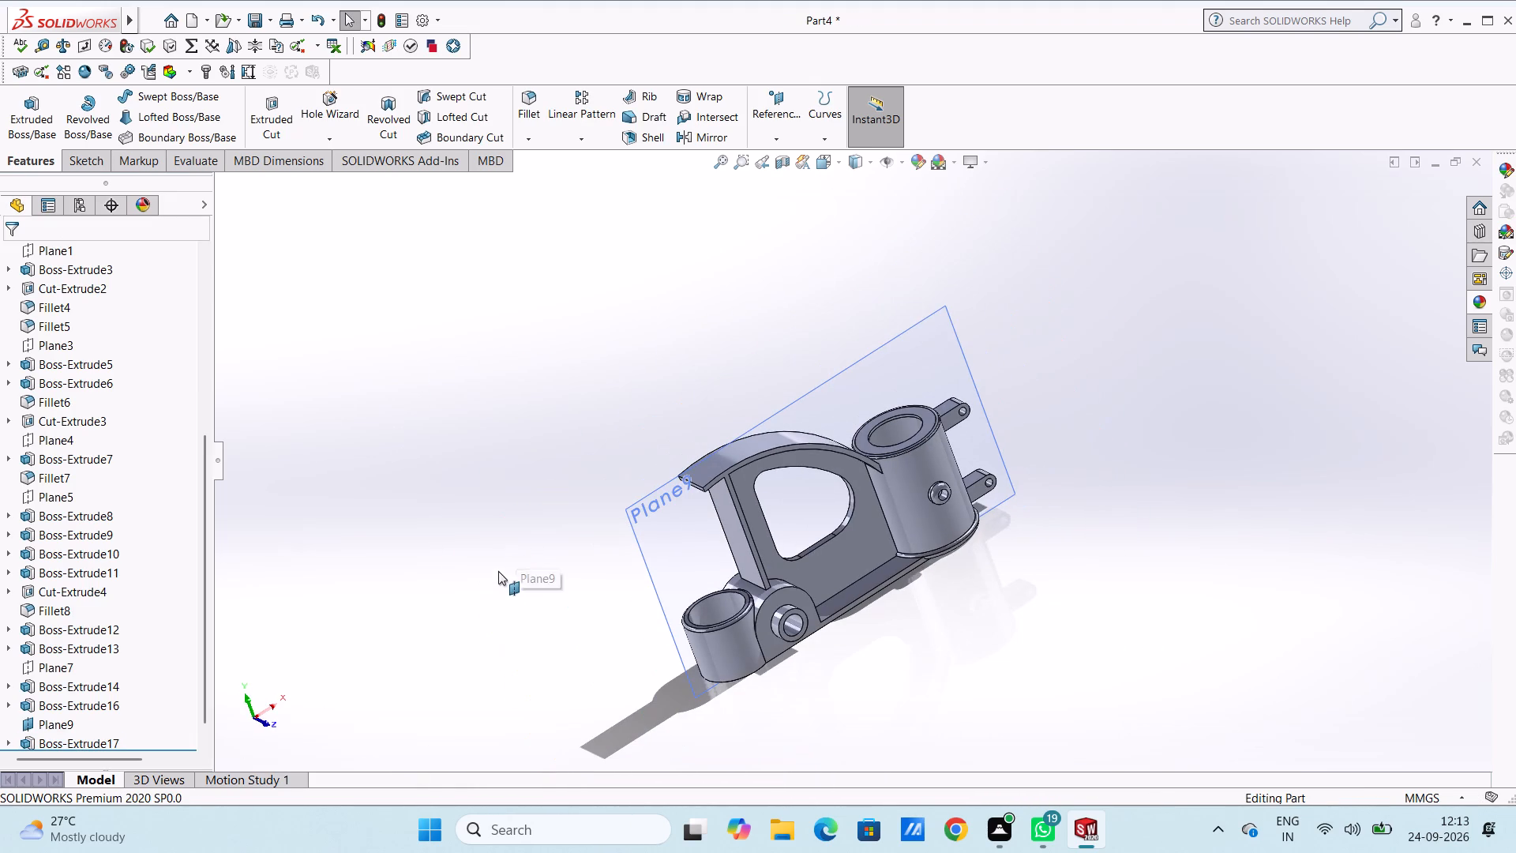
pyautogui.scroll(-6, 58, 644)
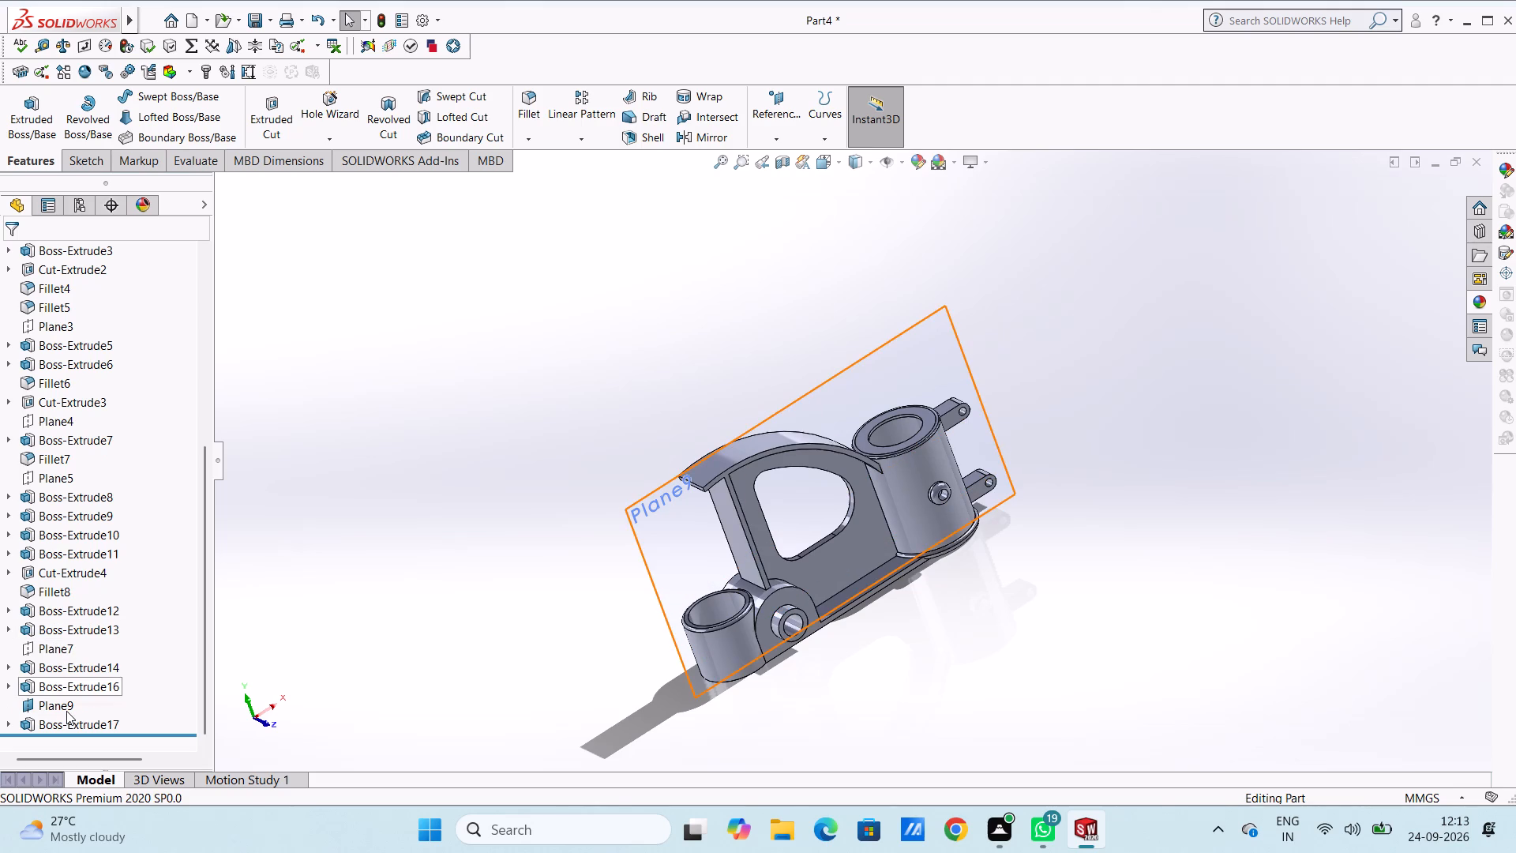
pyautogui.click(66, 711)
pyautogui.click(99, 692)
pyautogui.click(443, 561)
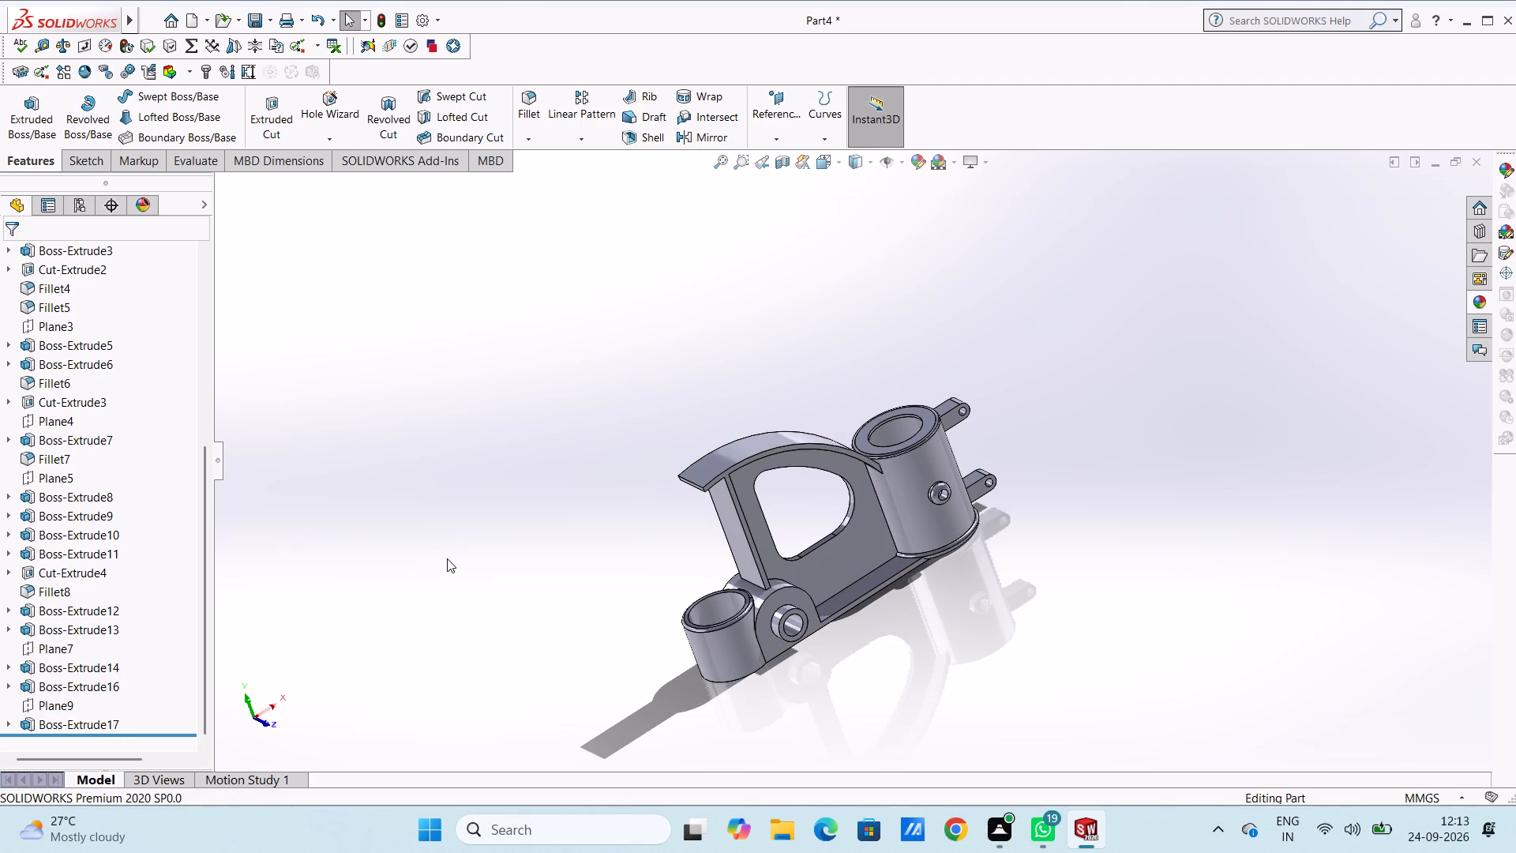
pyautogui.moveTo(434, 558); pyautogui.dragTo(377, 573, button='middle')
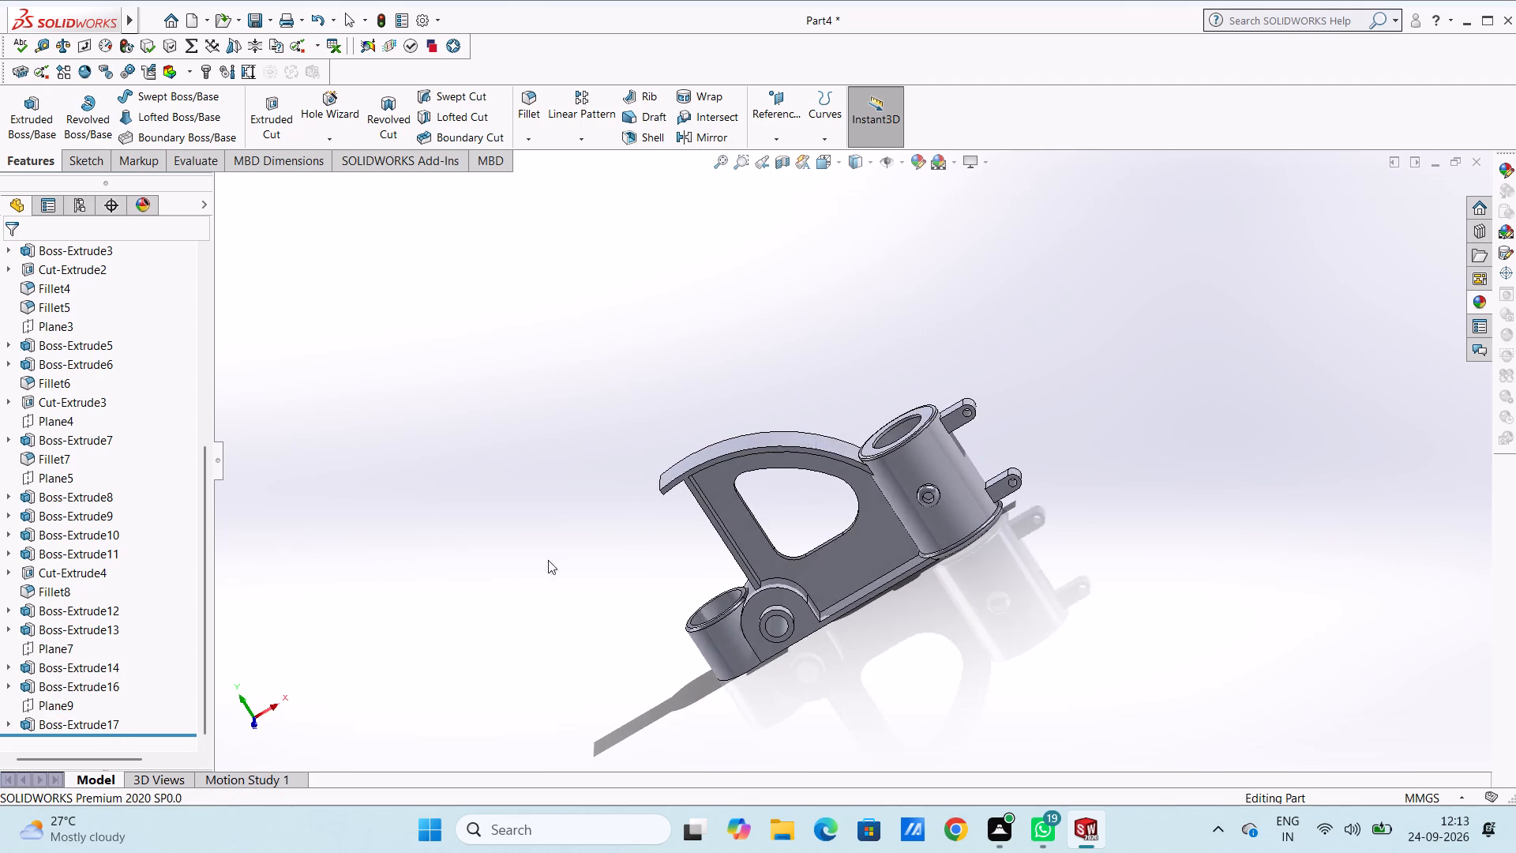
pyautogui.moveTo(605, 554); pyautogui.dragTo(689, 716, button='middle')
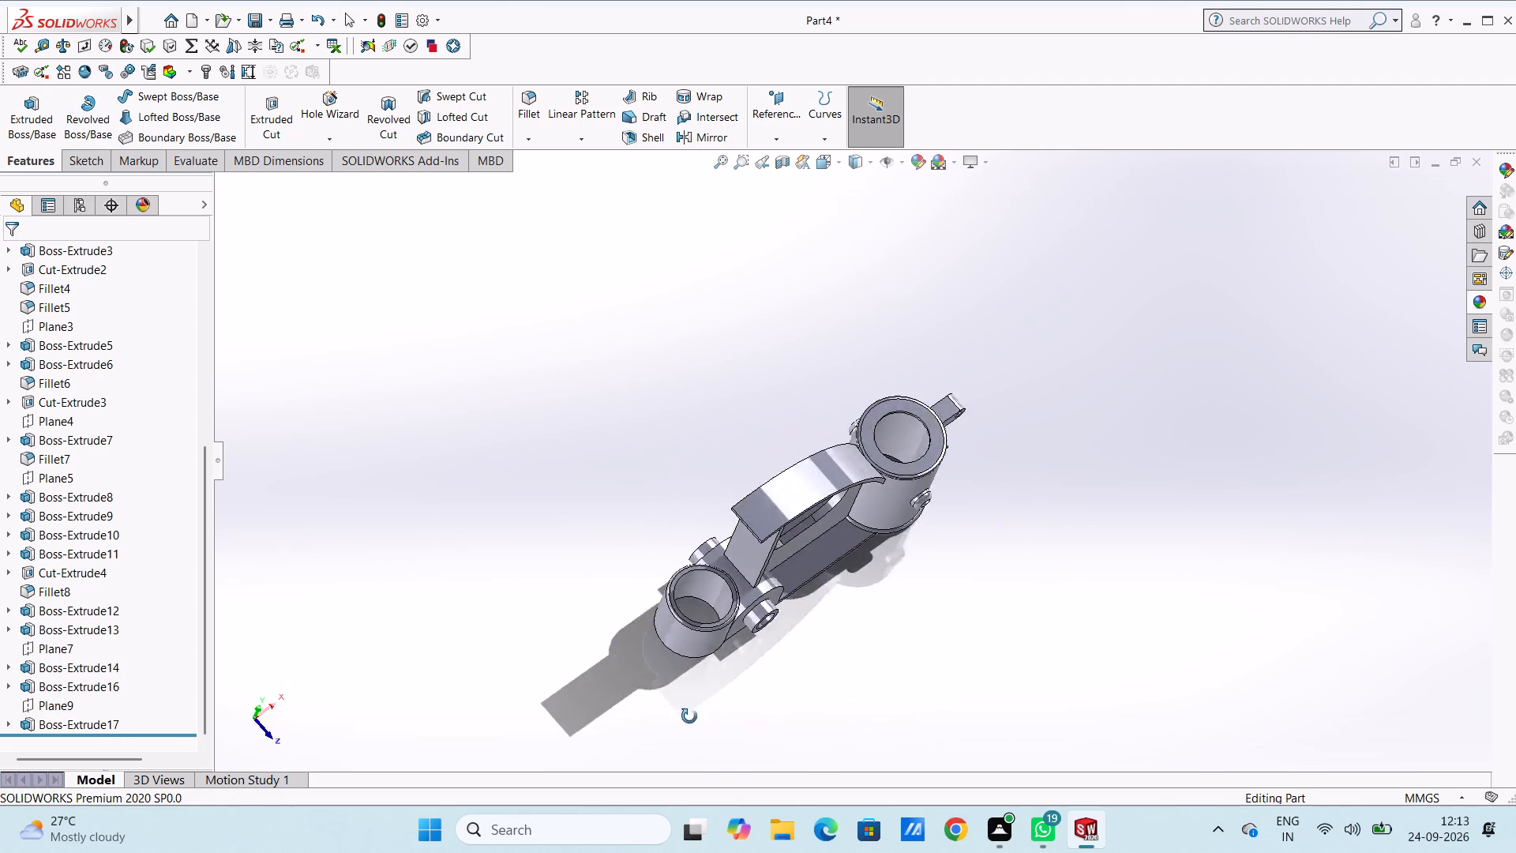
# Examine the bracket's web and curved arm from isometric, top, tilted and front views.
pyautogui.moveTo(689, 716); pyautogui.dragTo(621, 701, button='middle')
pyautogui.hotkey('ctrl', '7')
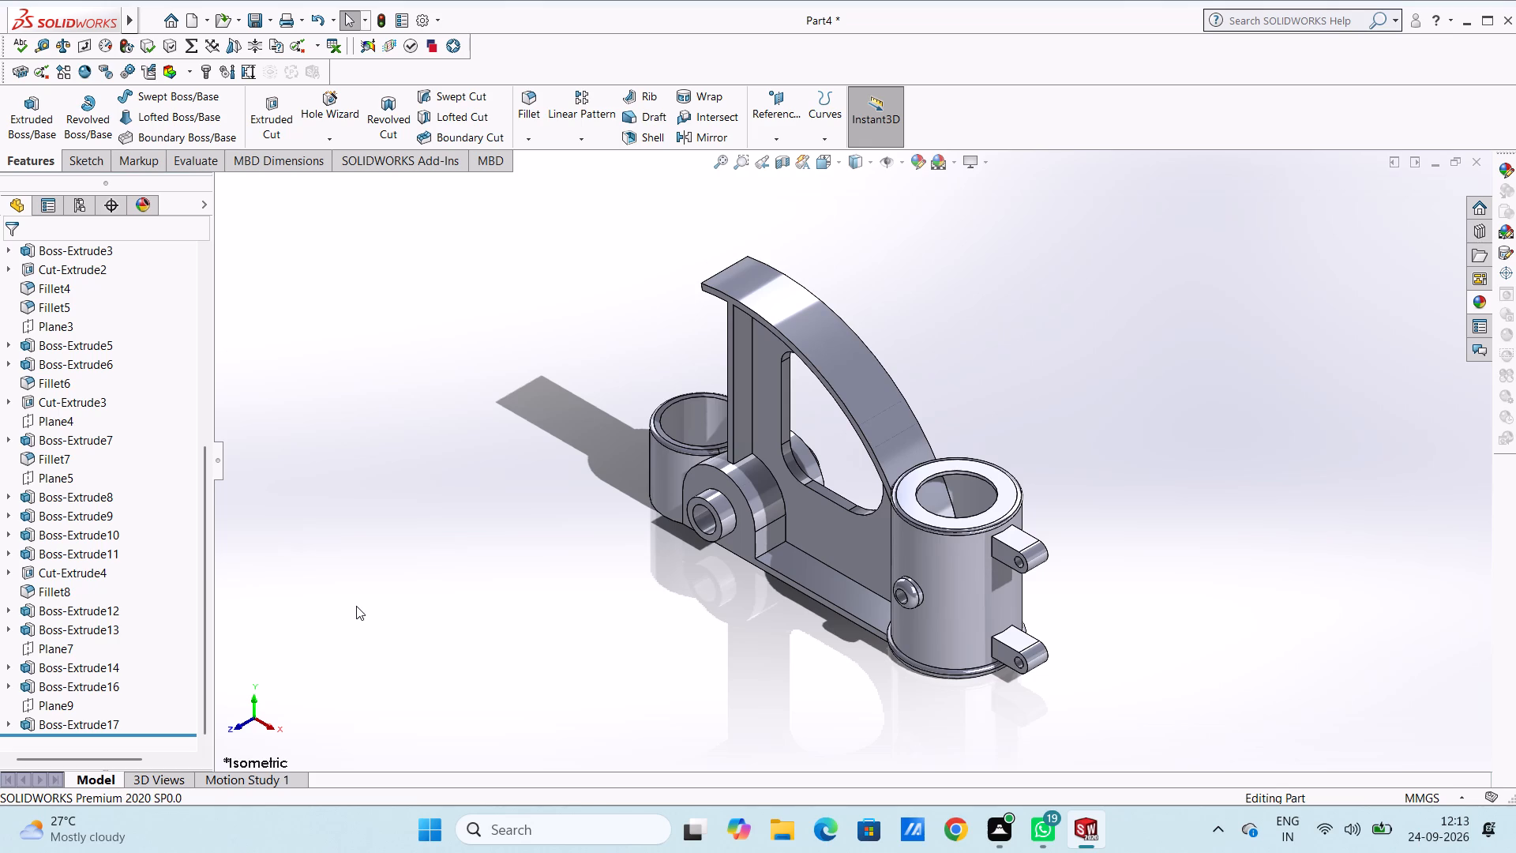
pyautogui.hotkey('ctrl', '5')
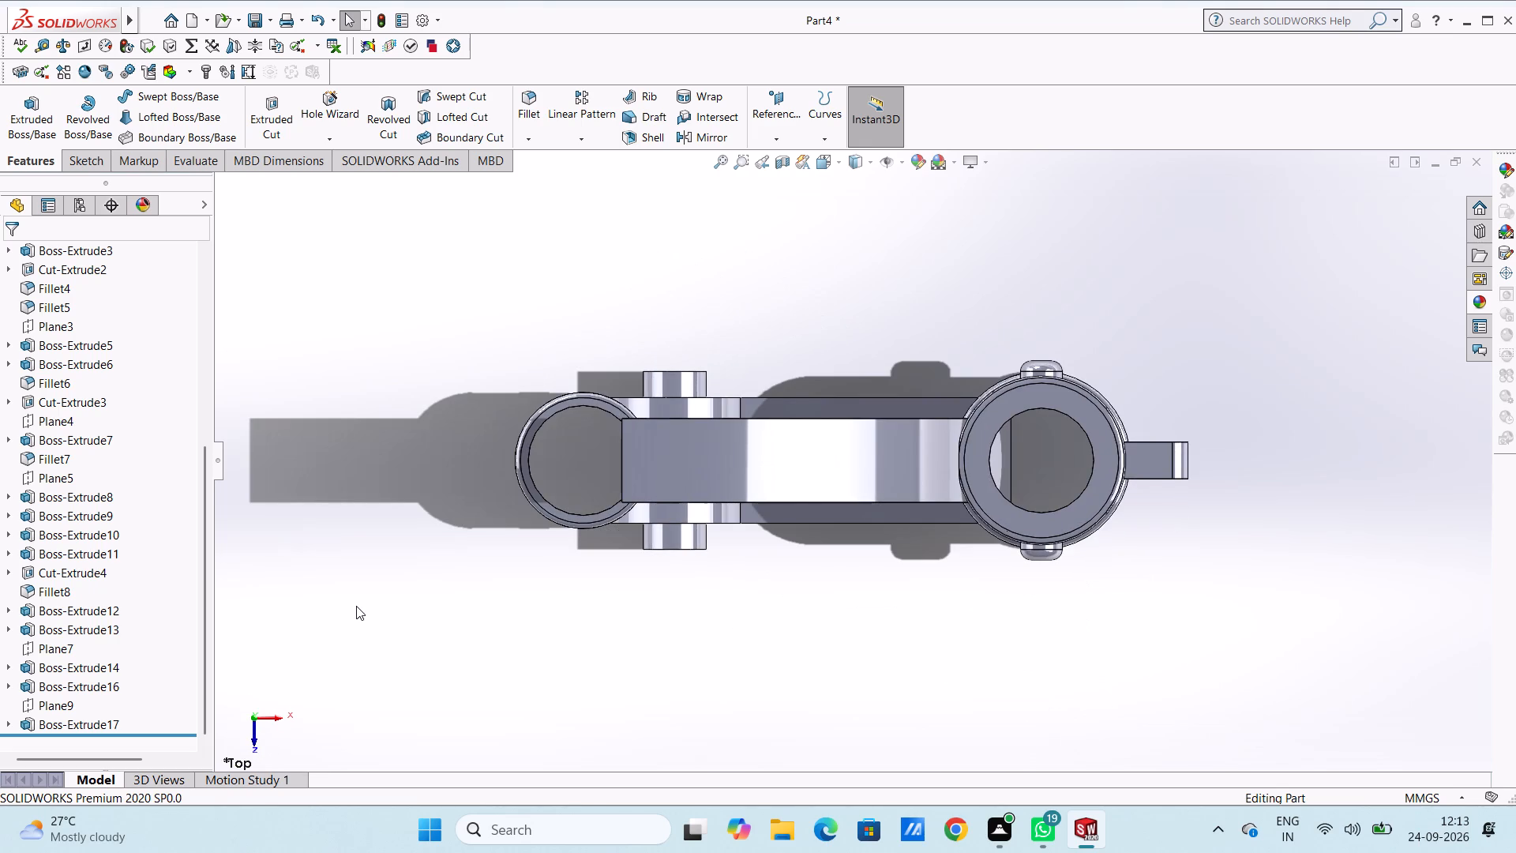
pyautogui.click(629, 461)
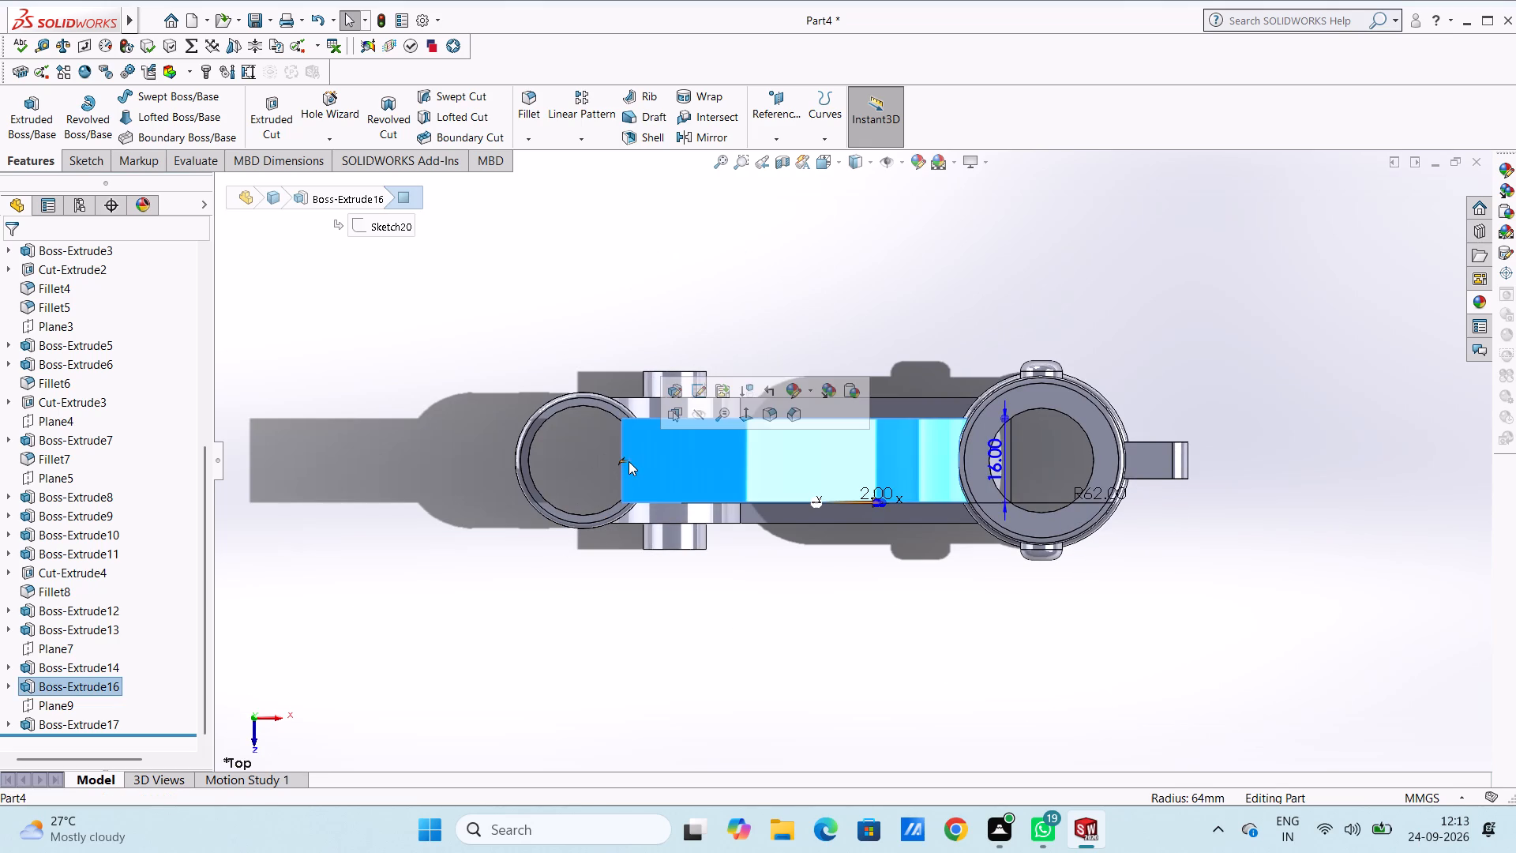
pyautogui.click(576, 317)
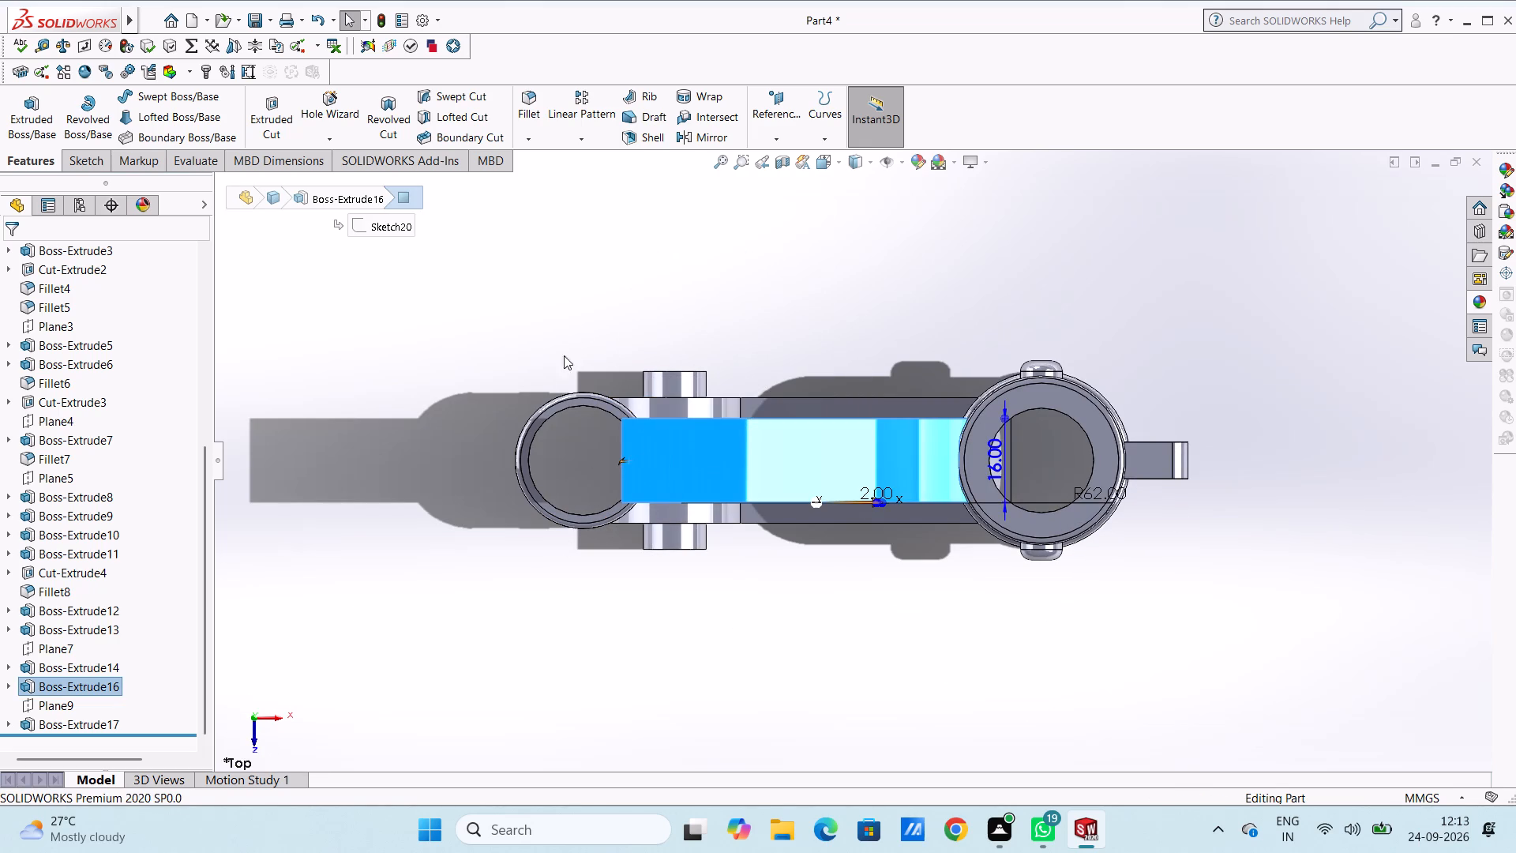
pyautogui.moveTo(439, 530); pyautogui.dragTo(438, 332, button='middle')
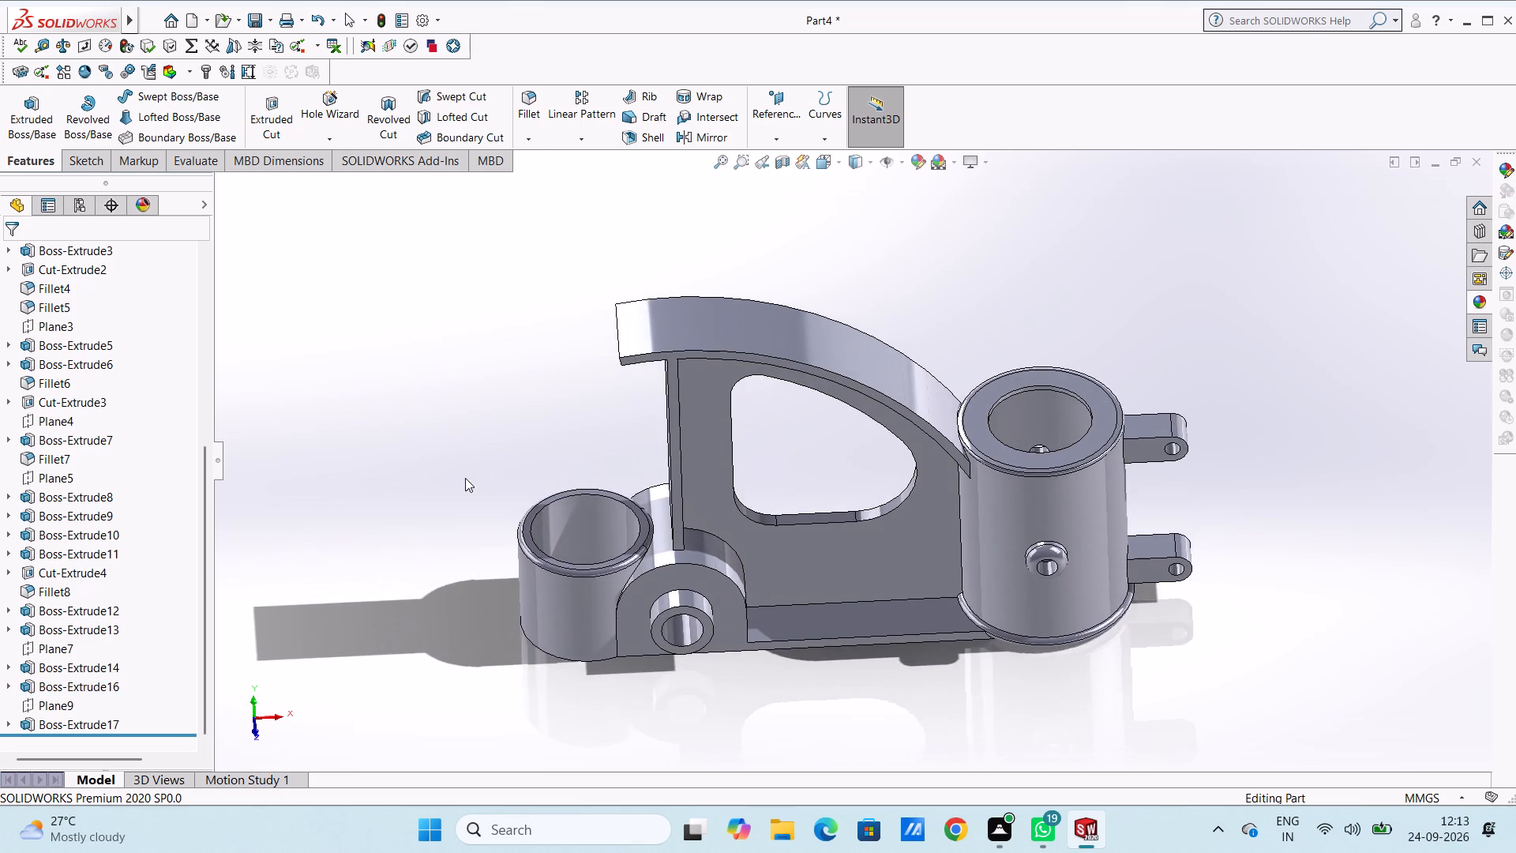
pyautogui.moveTo(467, 478); pyautogui.dragTo(466, 342, button='middle')
pyautogui.middleClick(466, 338)
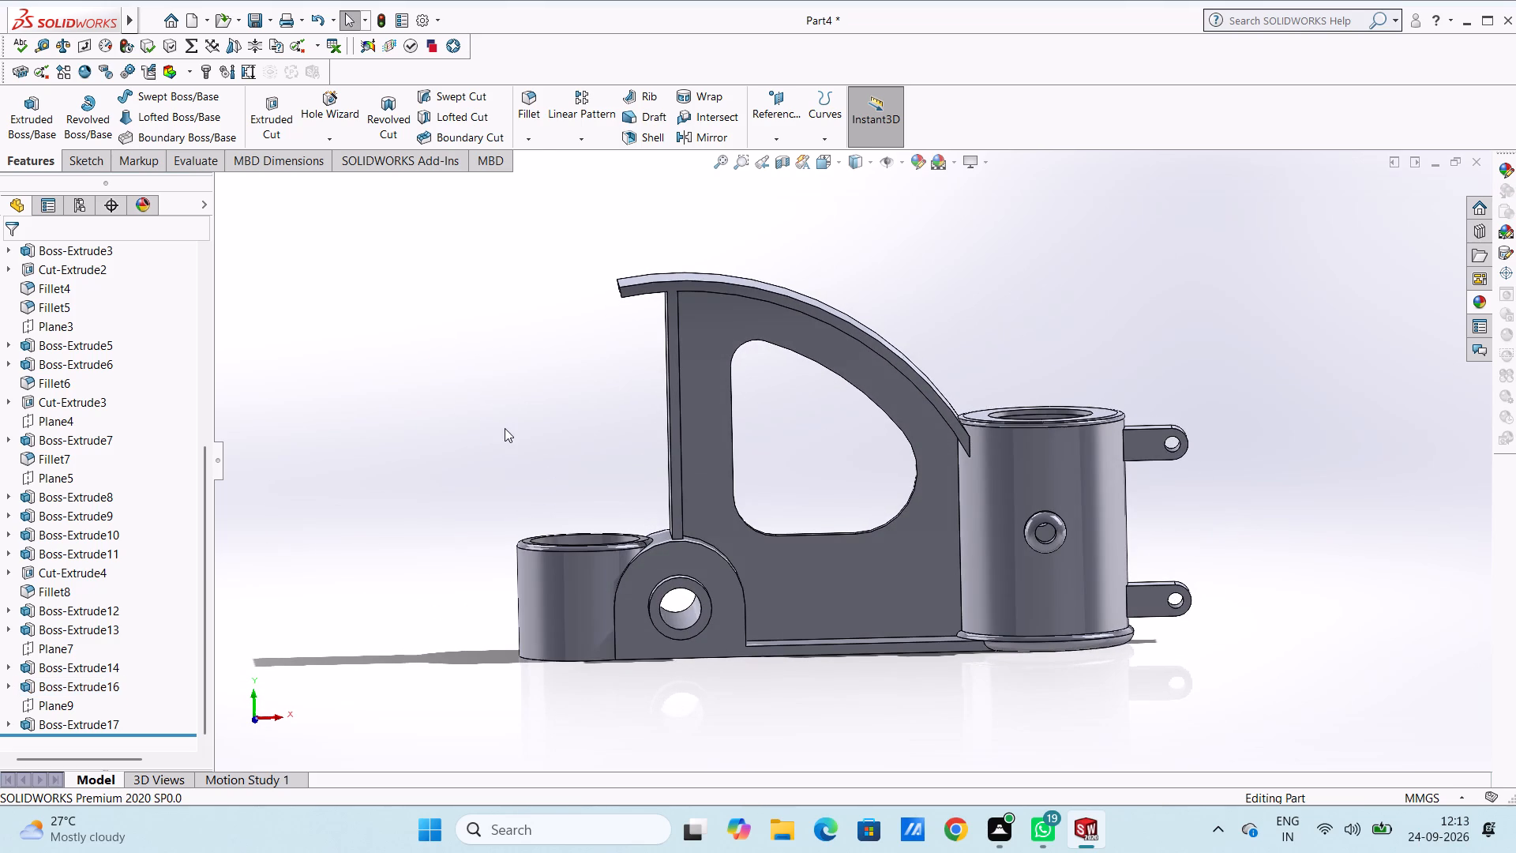
pyautogui.moveTo(497, 419); pyautogui.dragTo(478, 376, button='middle')
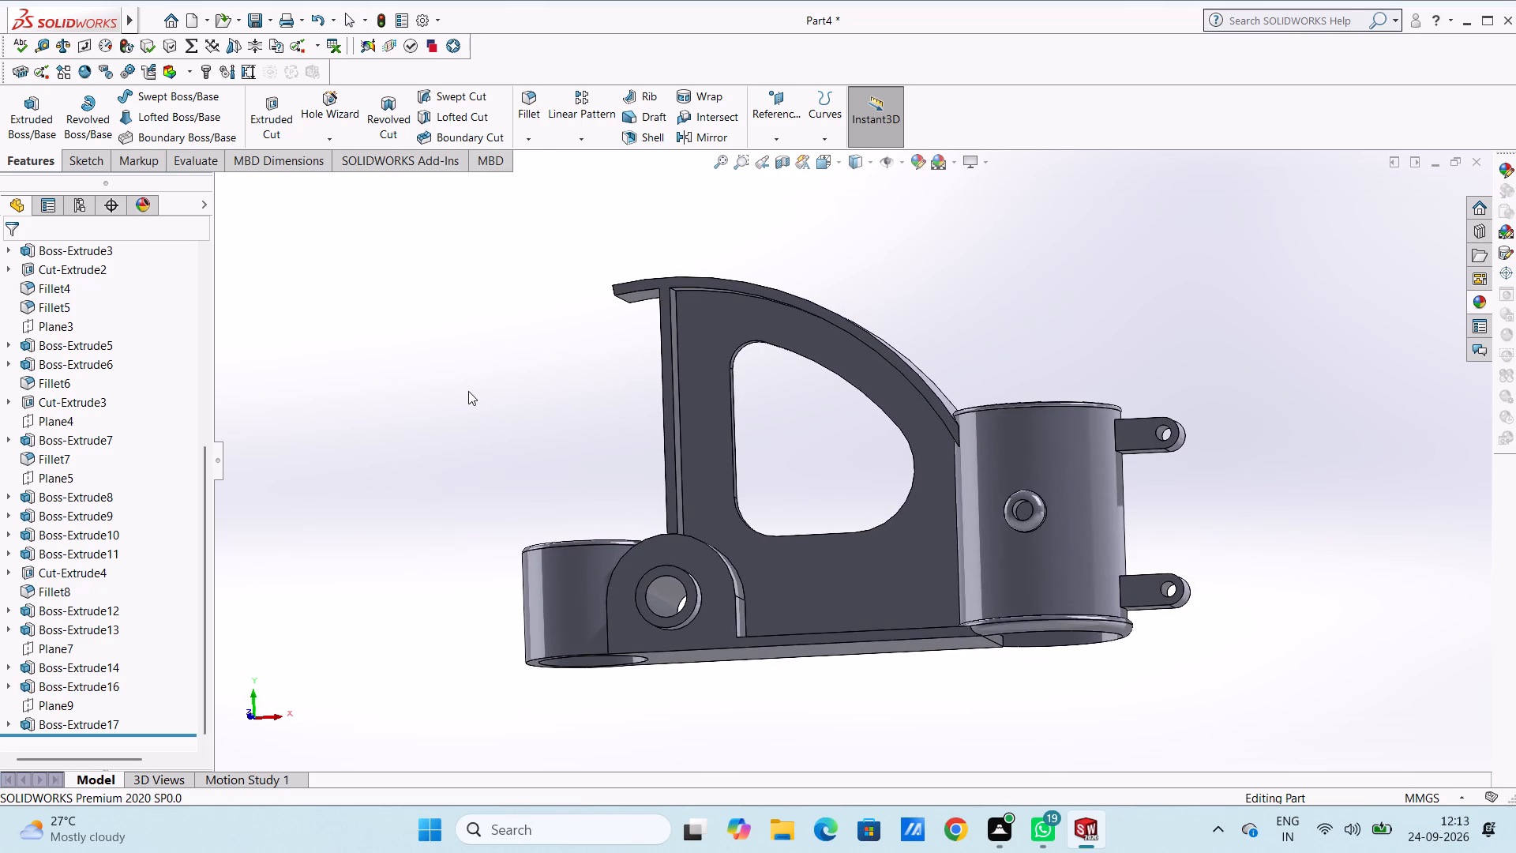
pyautogui.hotkey('ctrl', '1')
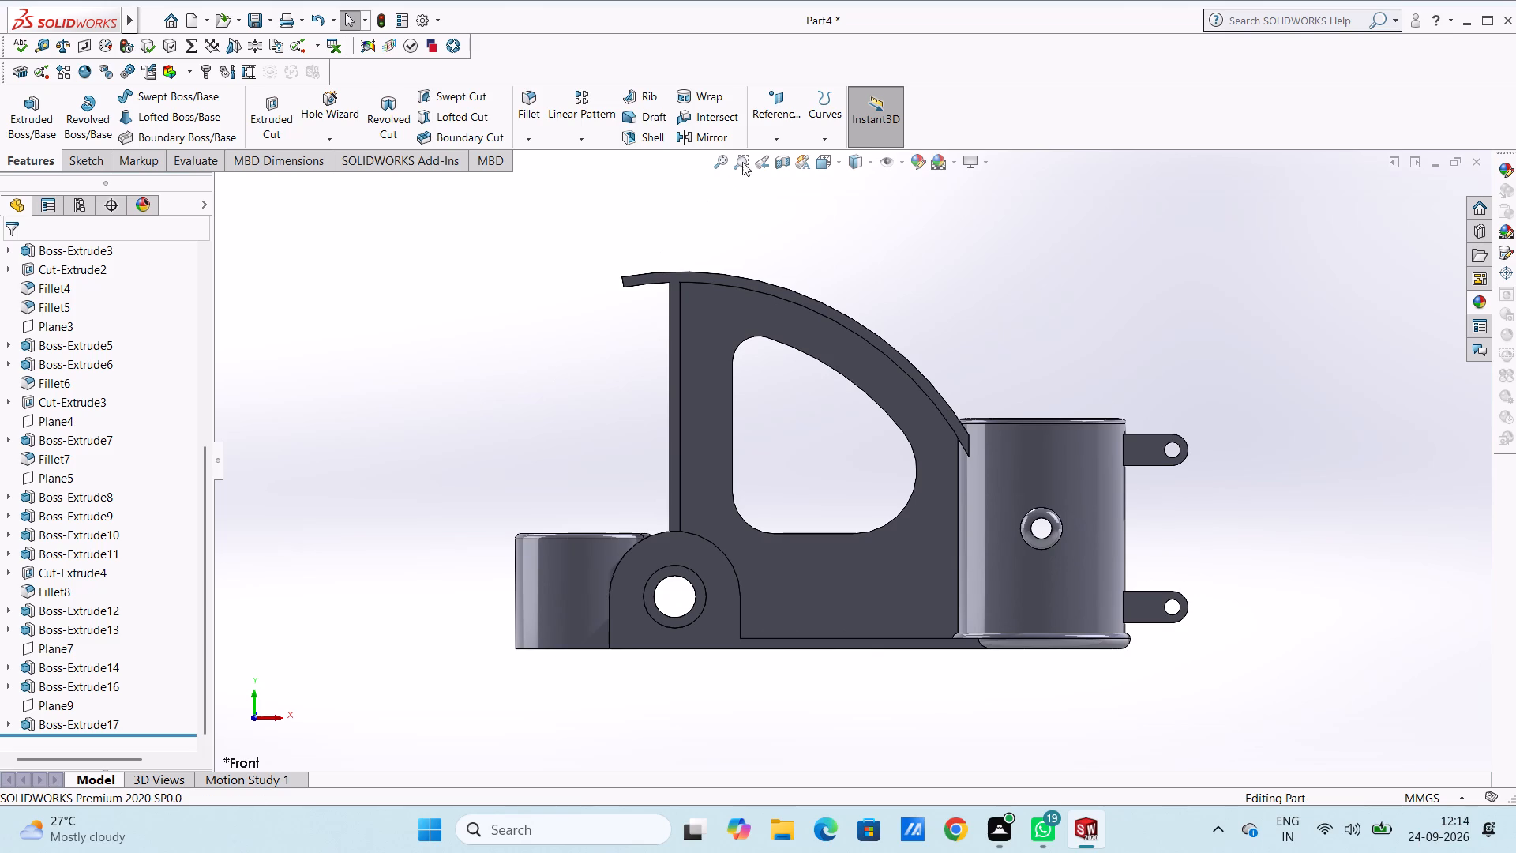
# Set up a reference plane parallel to the Top Plane with a 100 mm offset.
pyautogui.click(771, 96)
pyautogui.click(782, 152)
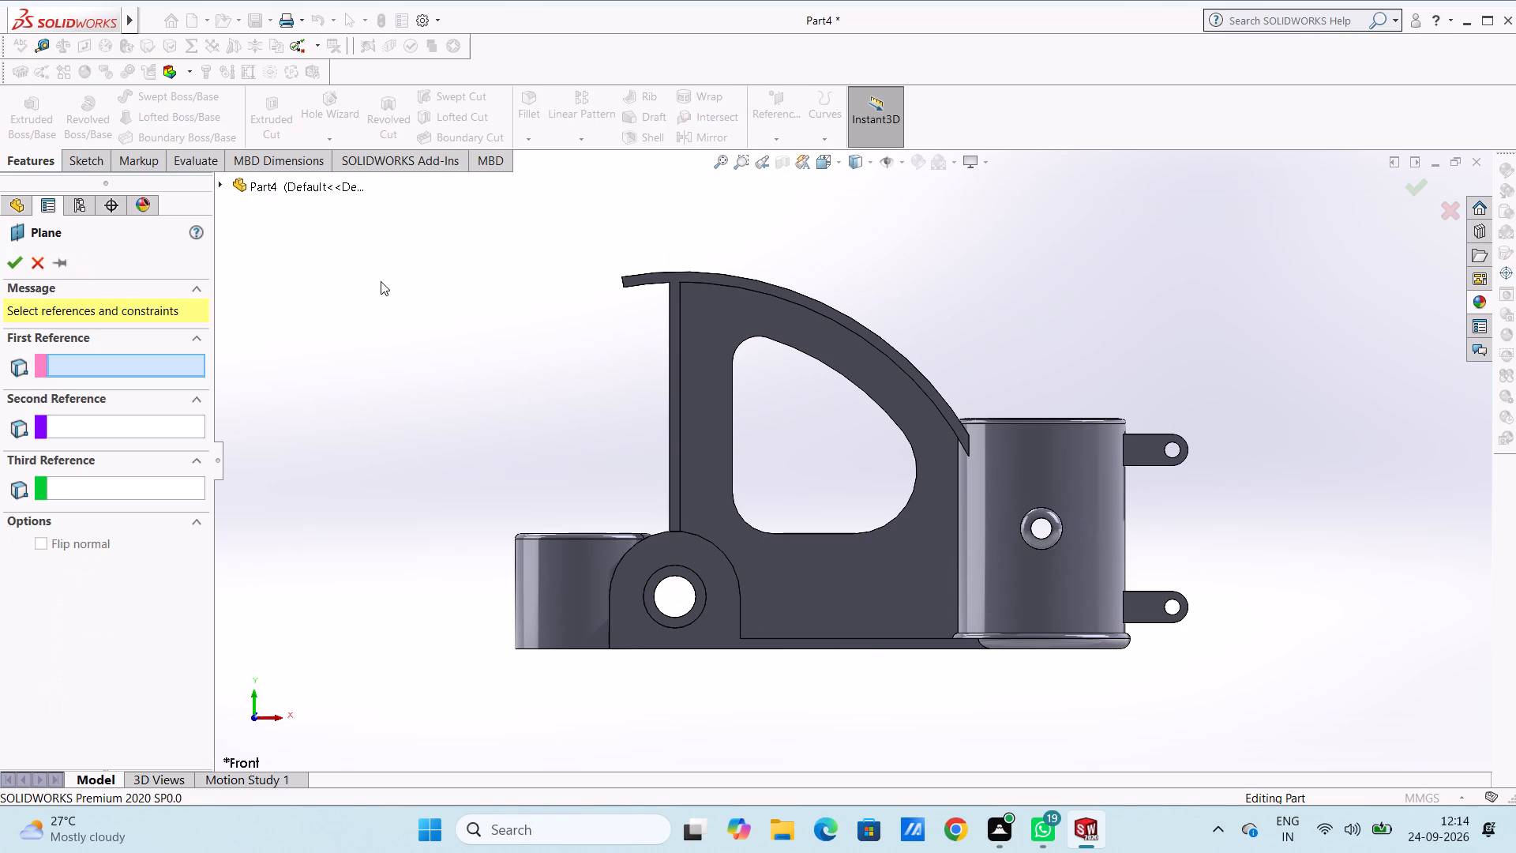
pyautogui.click(284, 178)
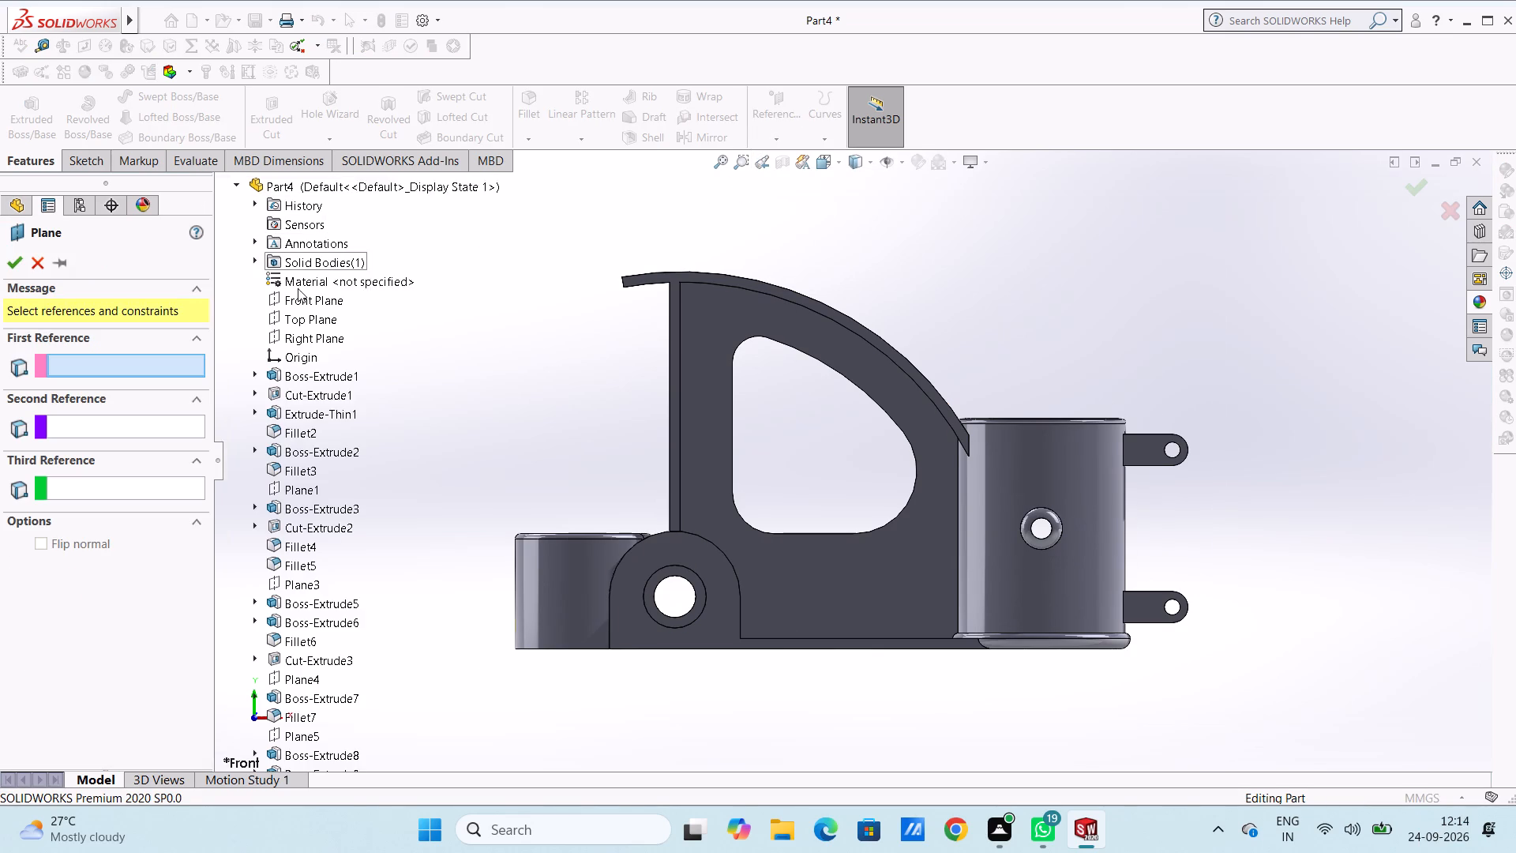
pyautogui.click(306, 321)
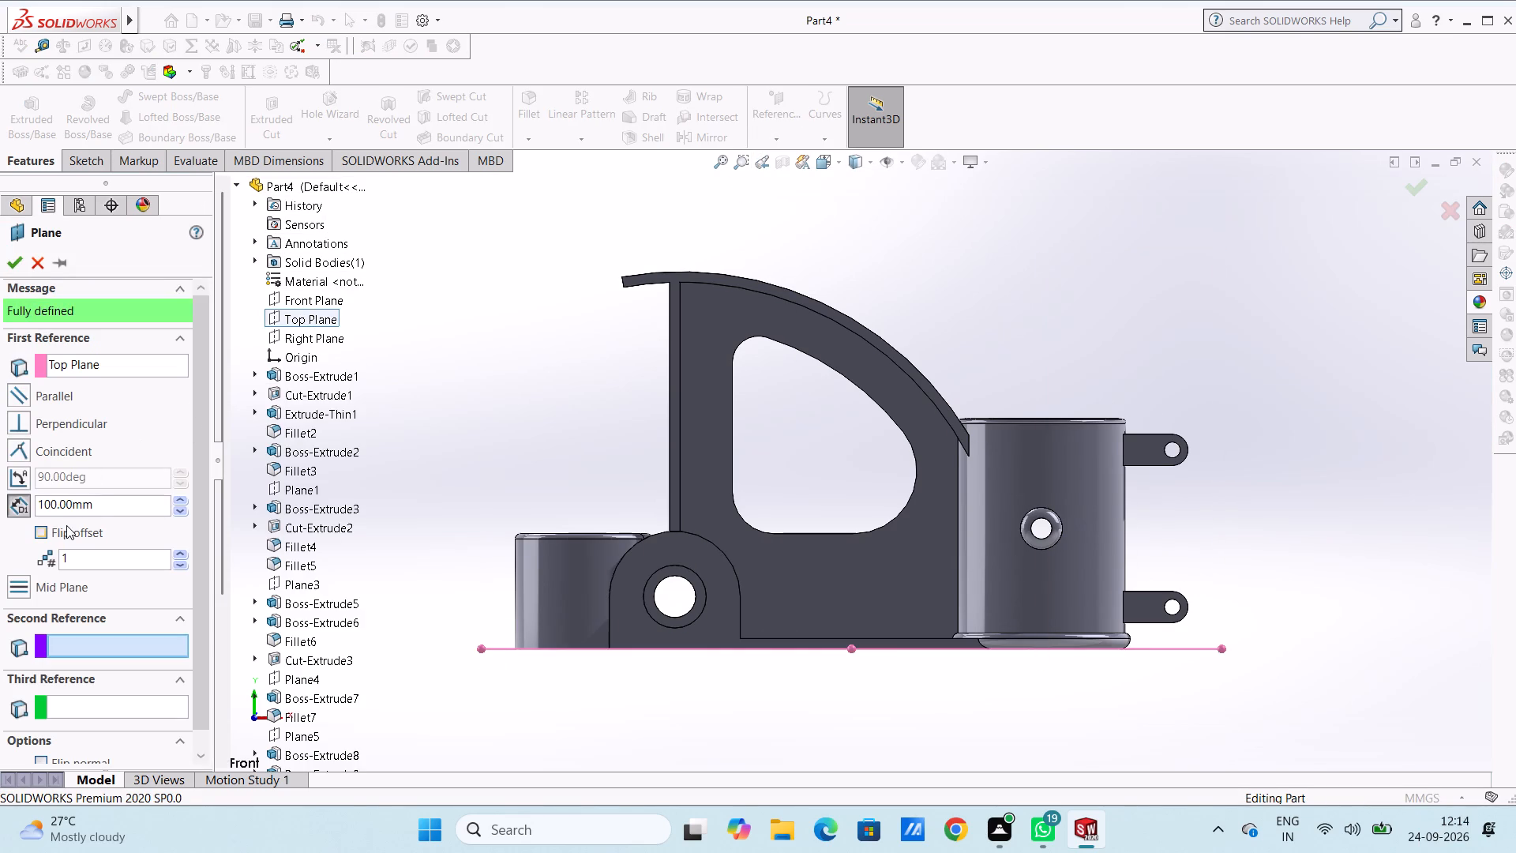
pyautogui.doubleClick(114, 504)
pyautogui.write('100')
pyautogui.press('Return')
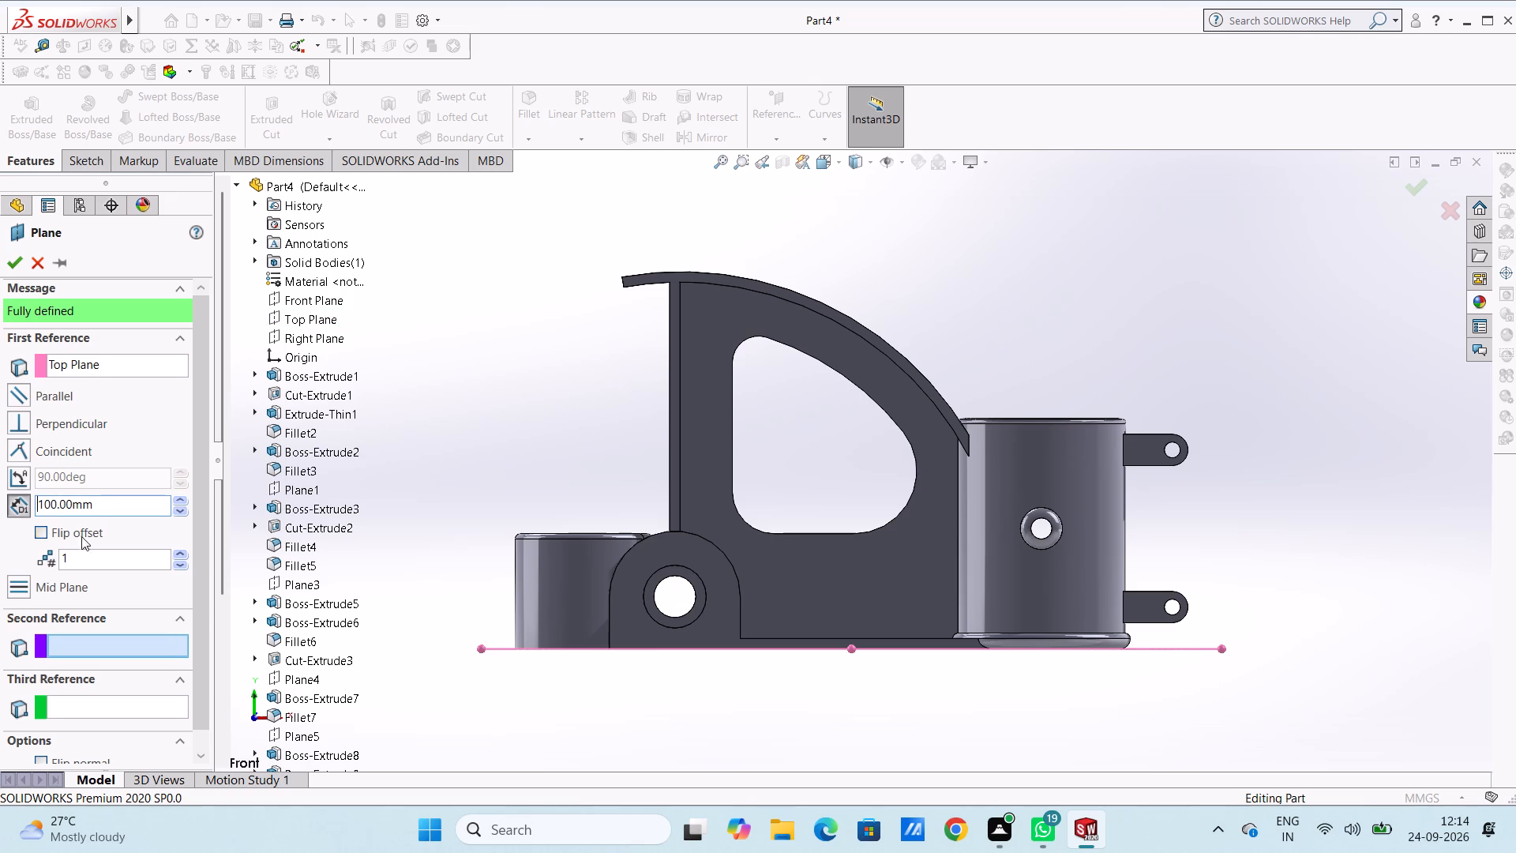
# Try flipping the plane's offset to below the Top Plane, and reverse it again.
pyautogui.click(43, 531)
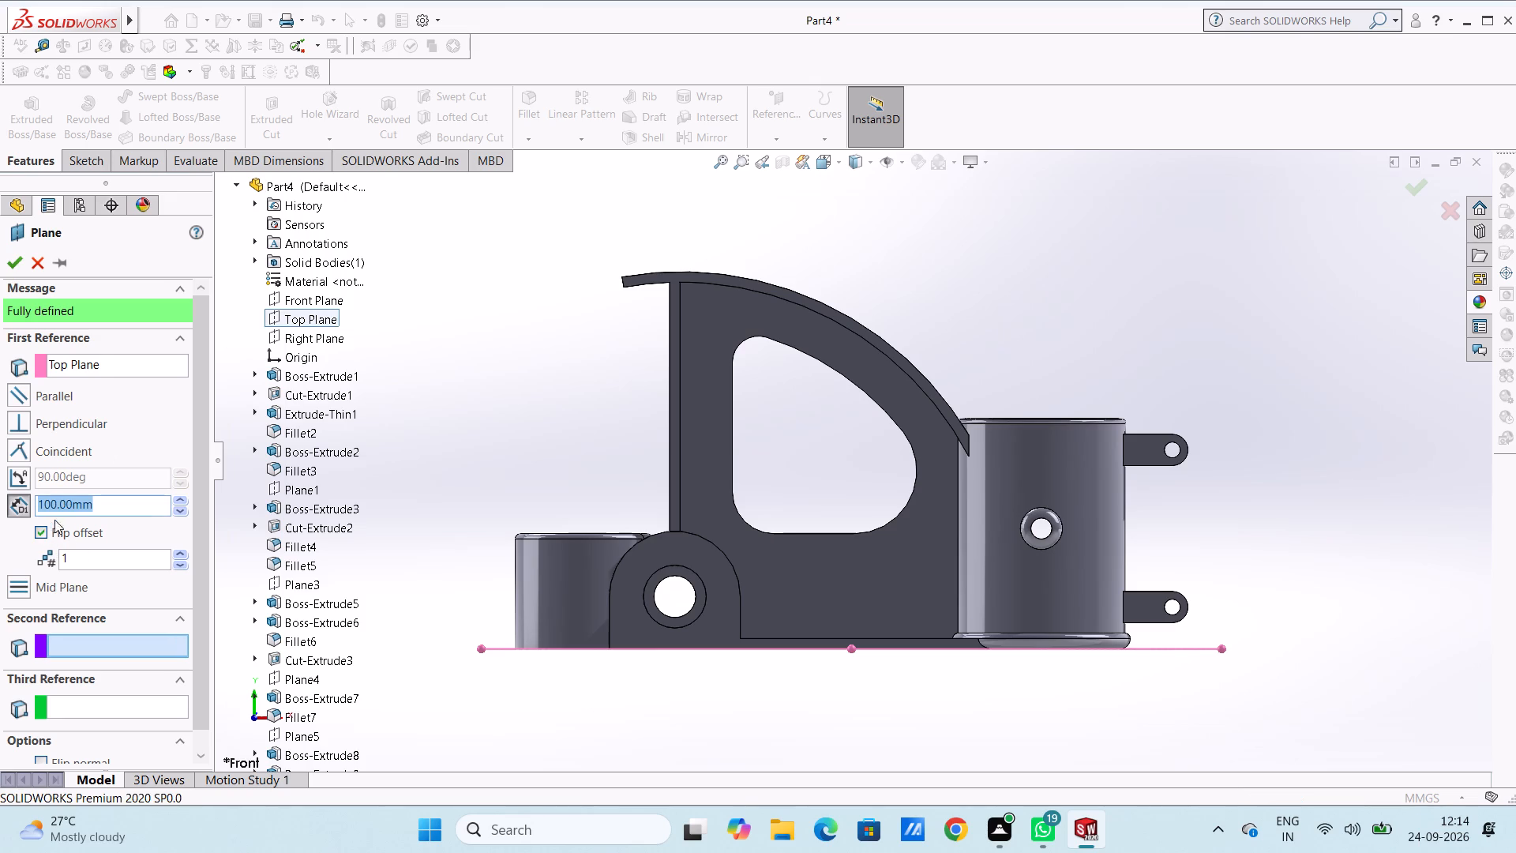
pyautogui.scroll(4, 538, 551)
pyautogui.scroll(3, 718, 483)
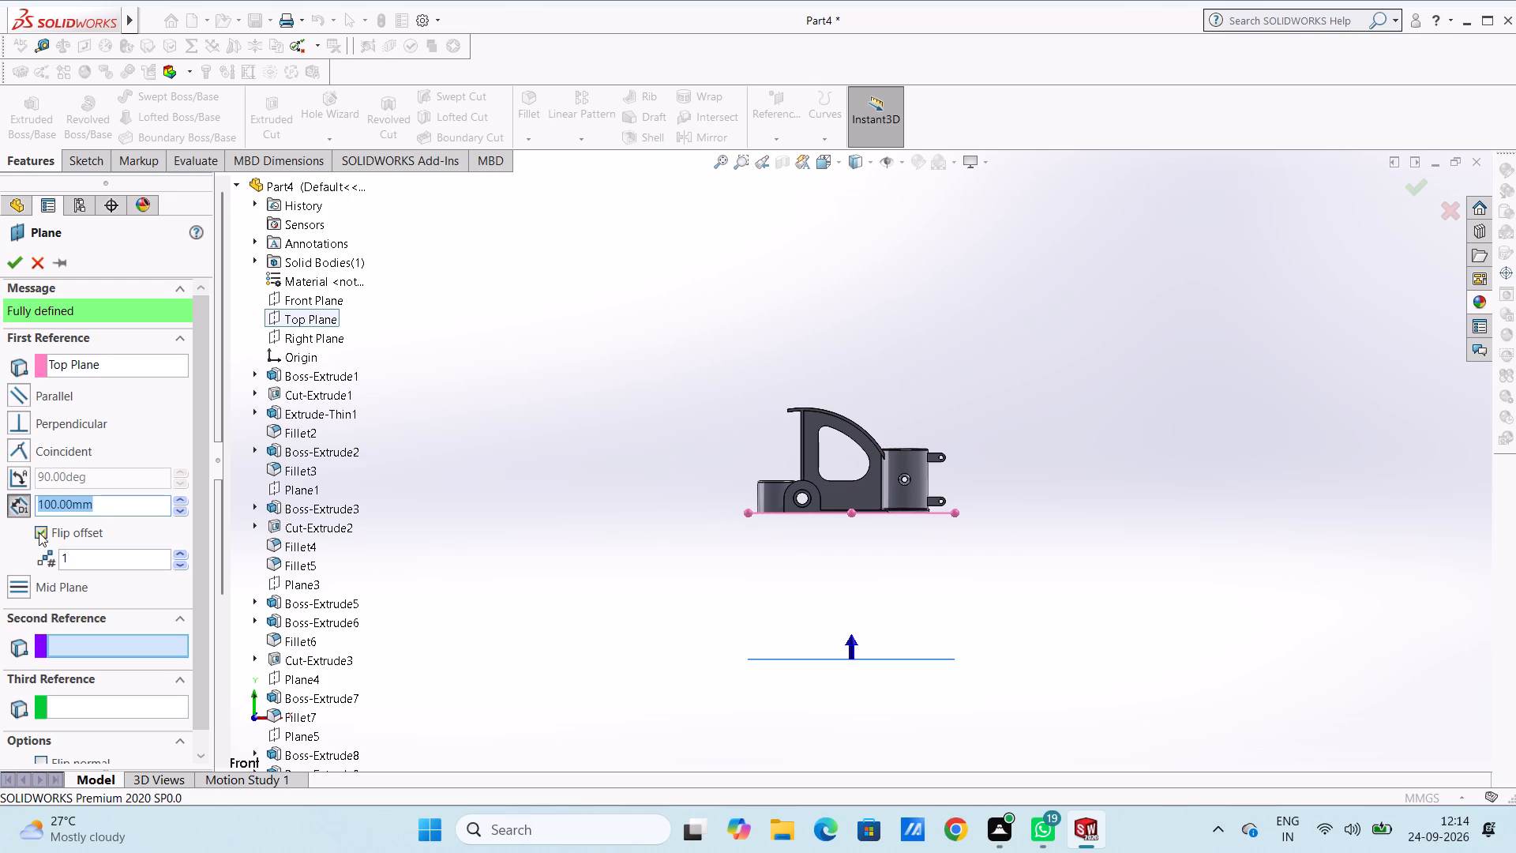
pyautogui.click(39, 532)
# Try a 60 mm offset, set the plane's offset above the Top Plane to 70 mm, and create the plane.
pyautogui.click(110, 502)
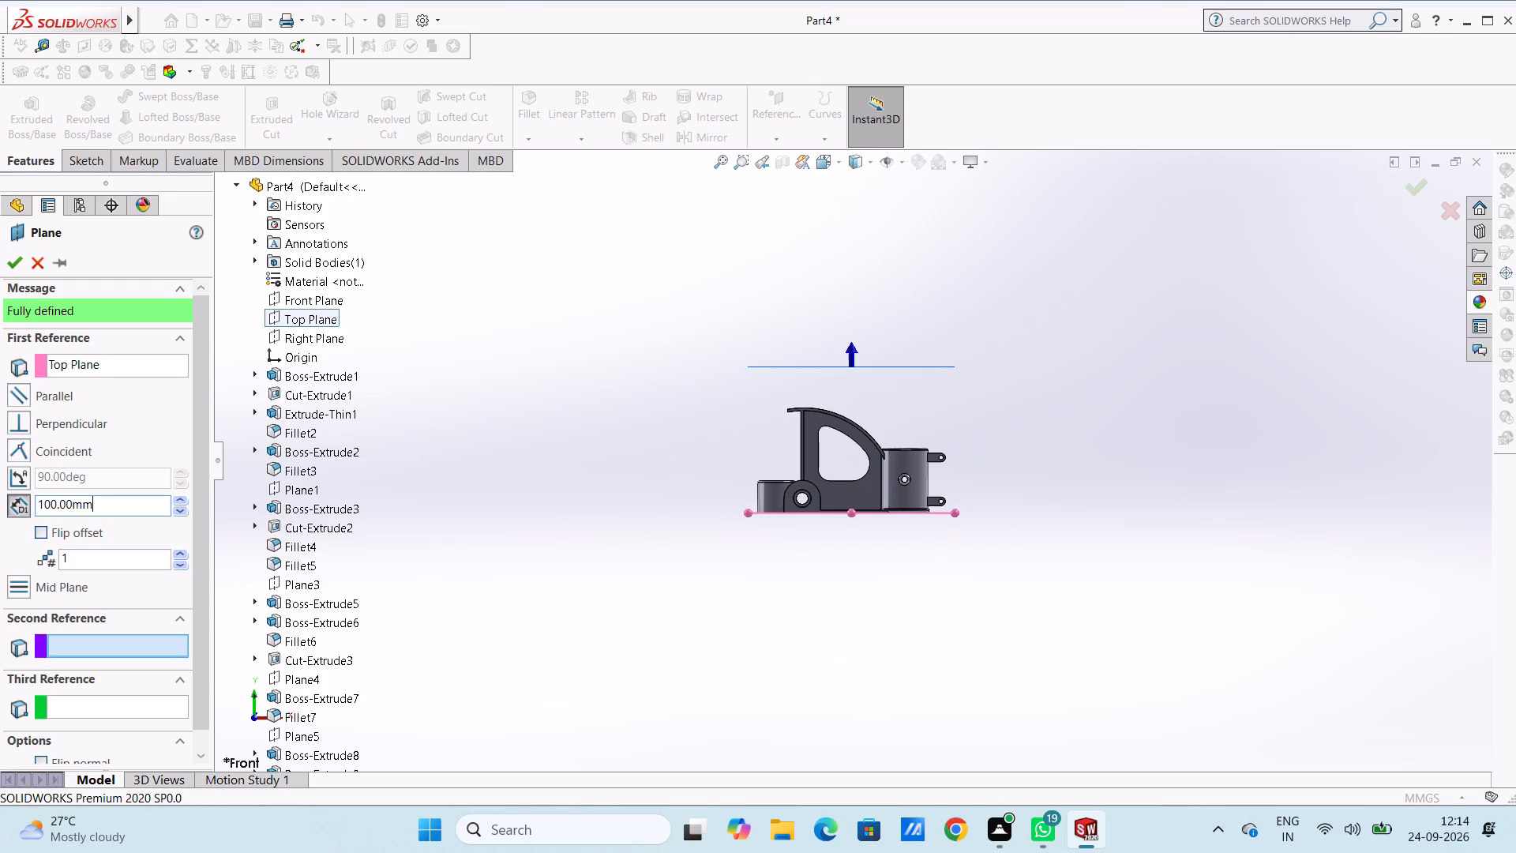
pyautogui.doubleClick(110, 502)
pyautogui.write('60')
pyautogui.press('Return')
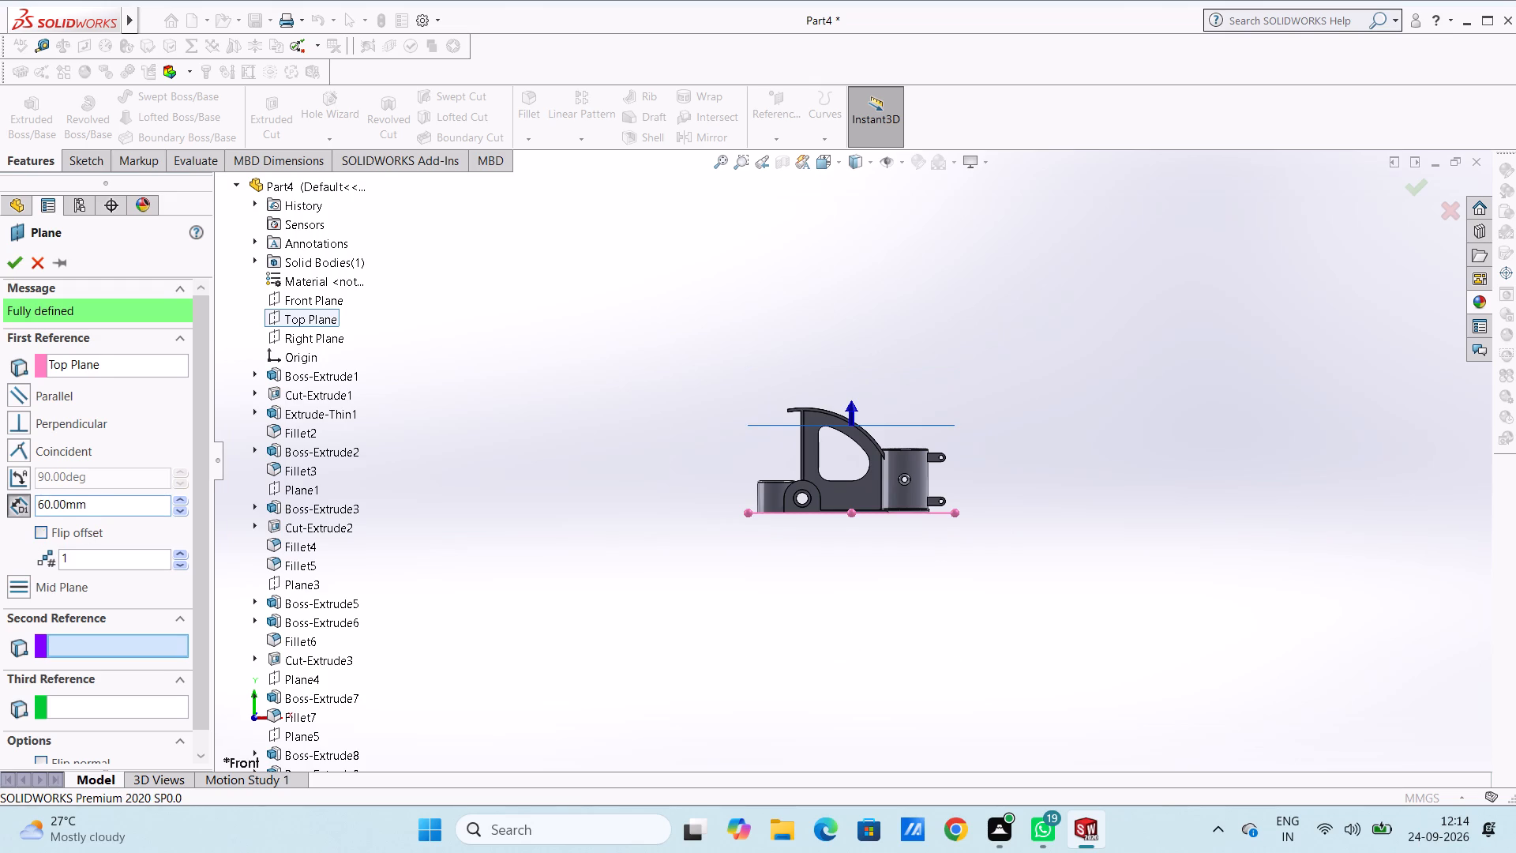
pyautogui.click(96, 505)
pyautogui.click(96, 505)
pyautogui.write('70')
pyautogui.press('Return')
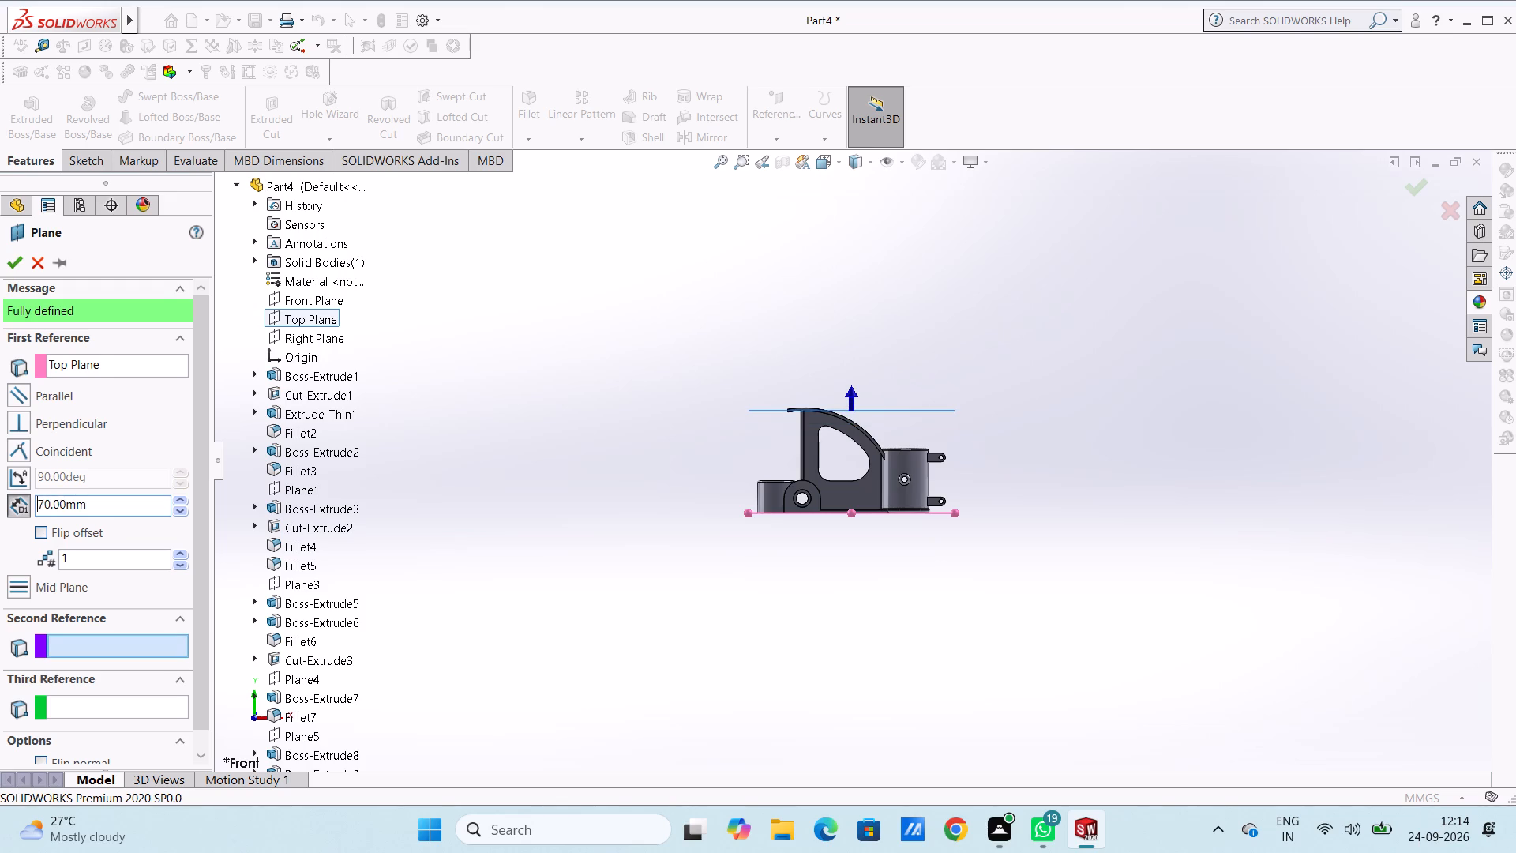
pyautogui.click(15, 255)
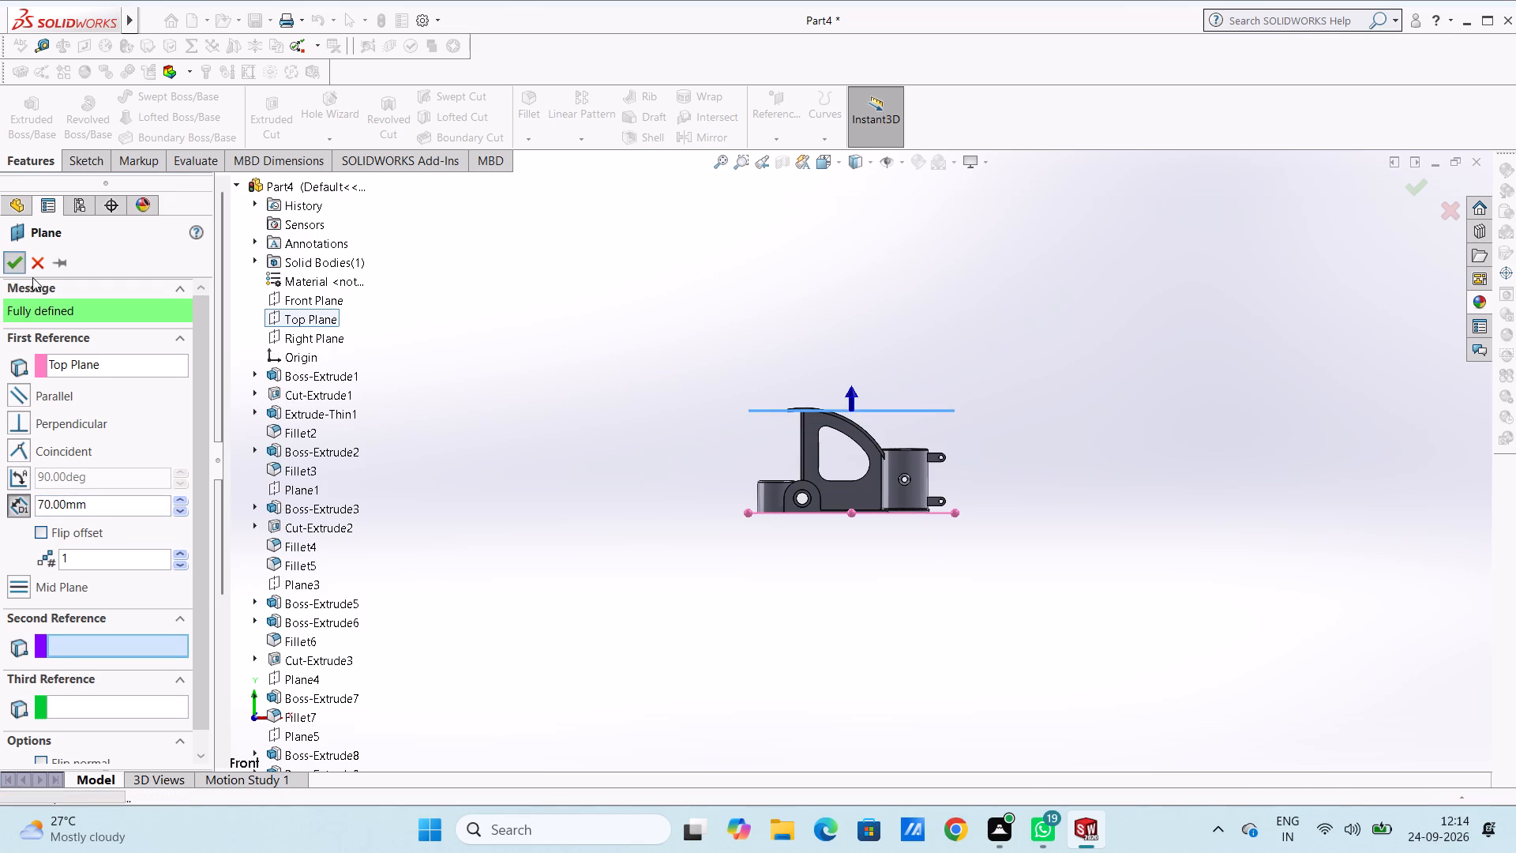
pyautogui.click(617, 292)
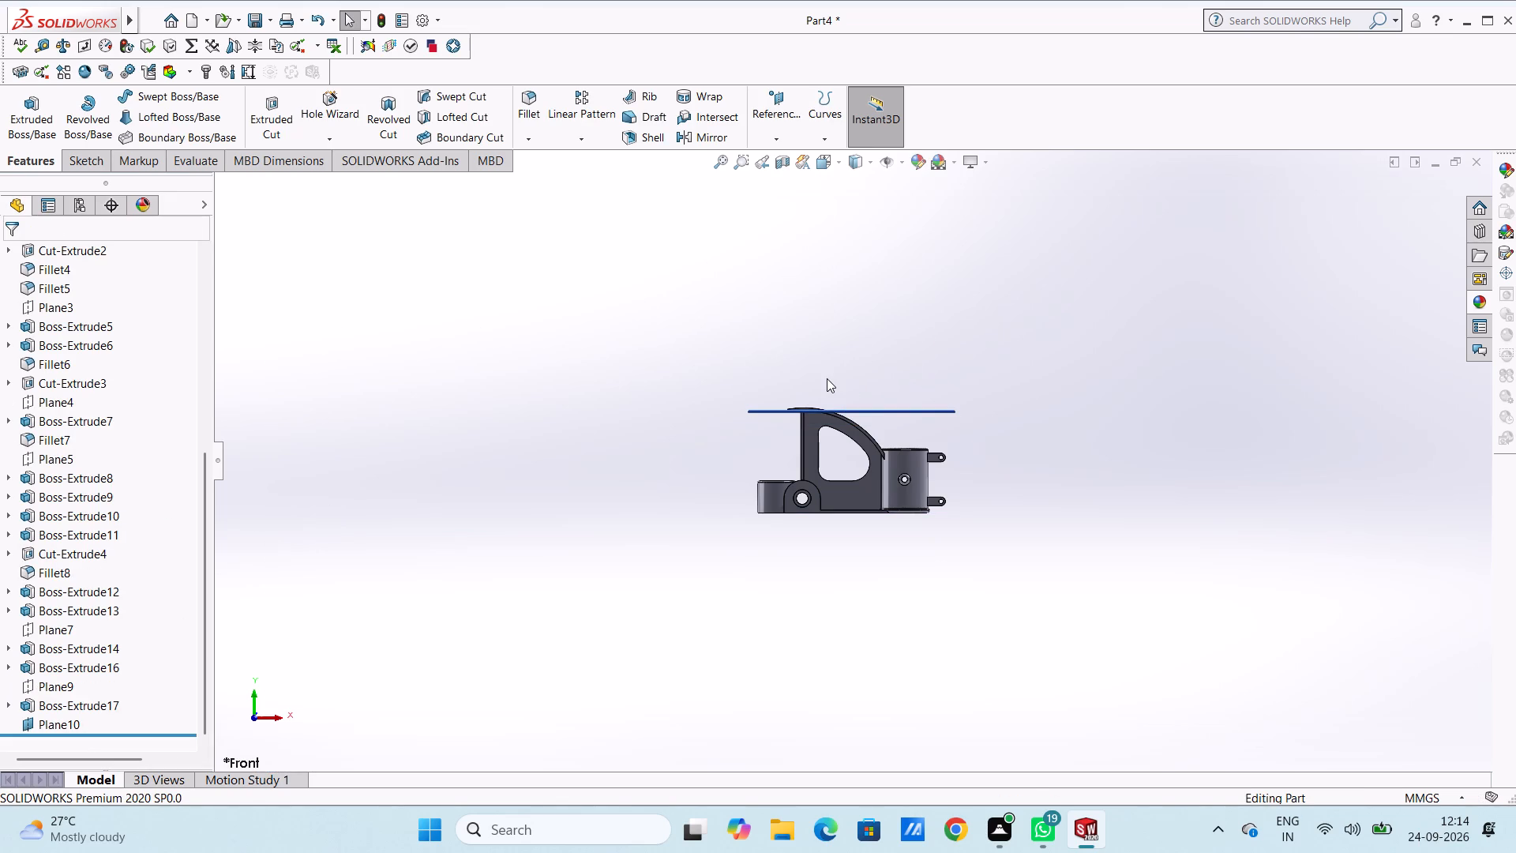
# Sketch two concentric circles of 12 mm and 10.5 mm radius on the new 70 mm offset plane, centred on the small cylinder's axis.
pyautogui.hotkey('ctrl', '5')
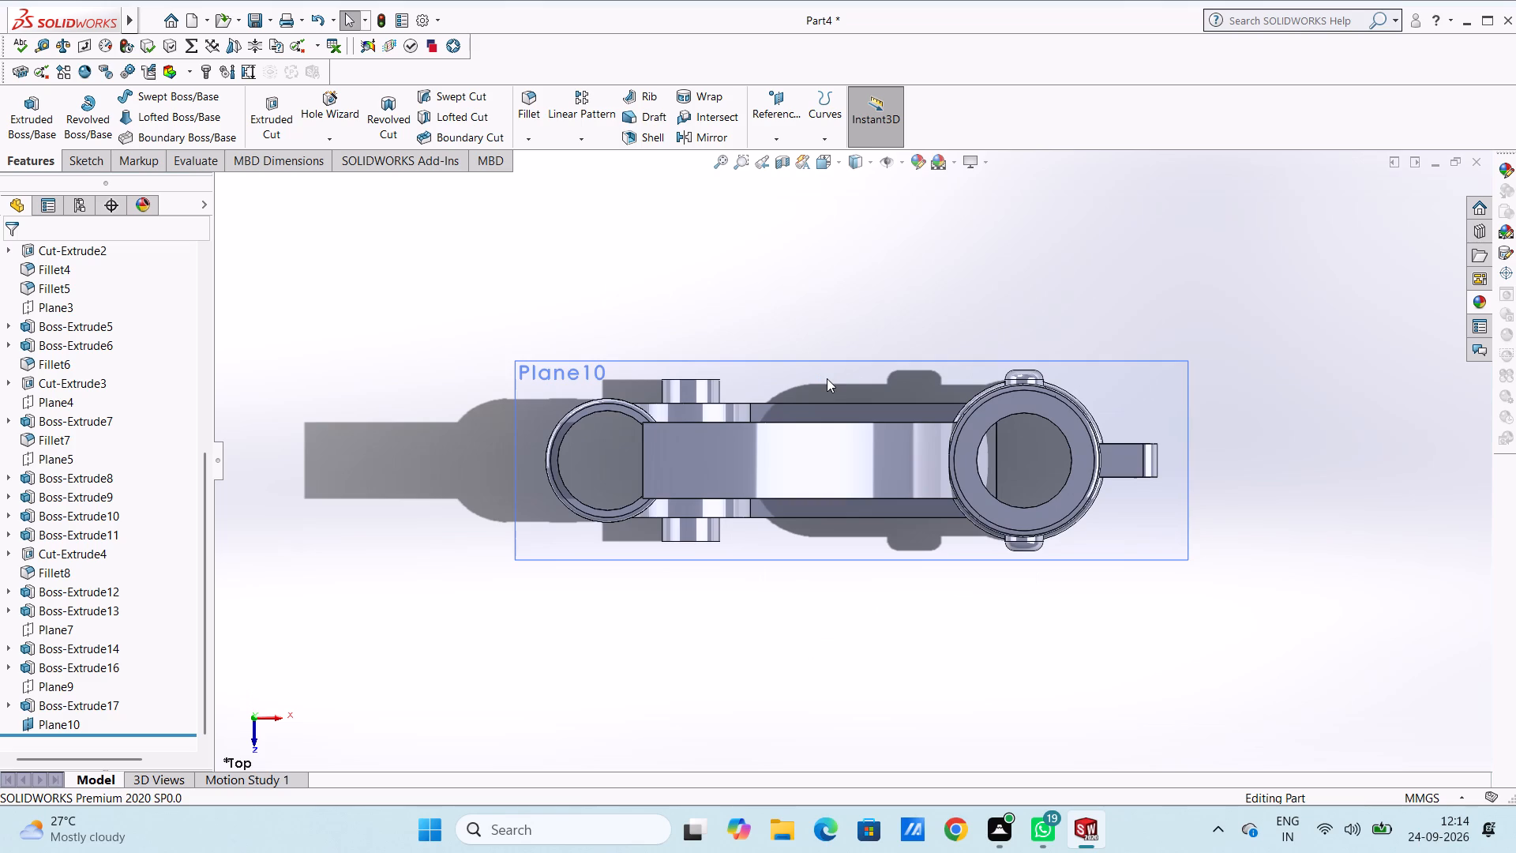
pyautogui.click(525, 415)
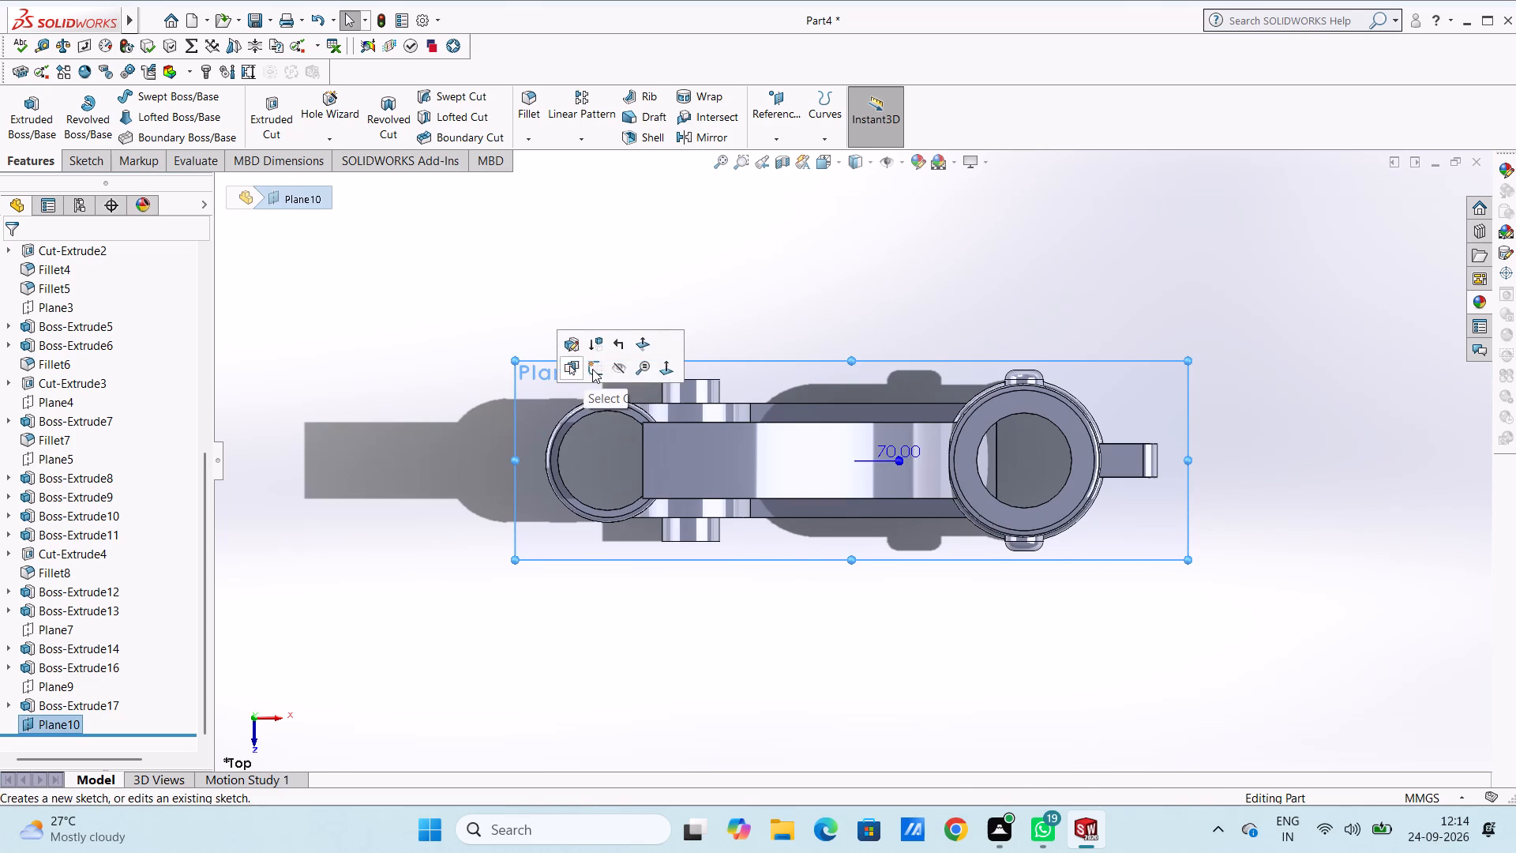
pyautogui.click(593, 368)
pyautogui.click(467, 308)
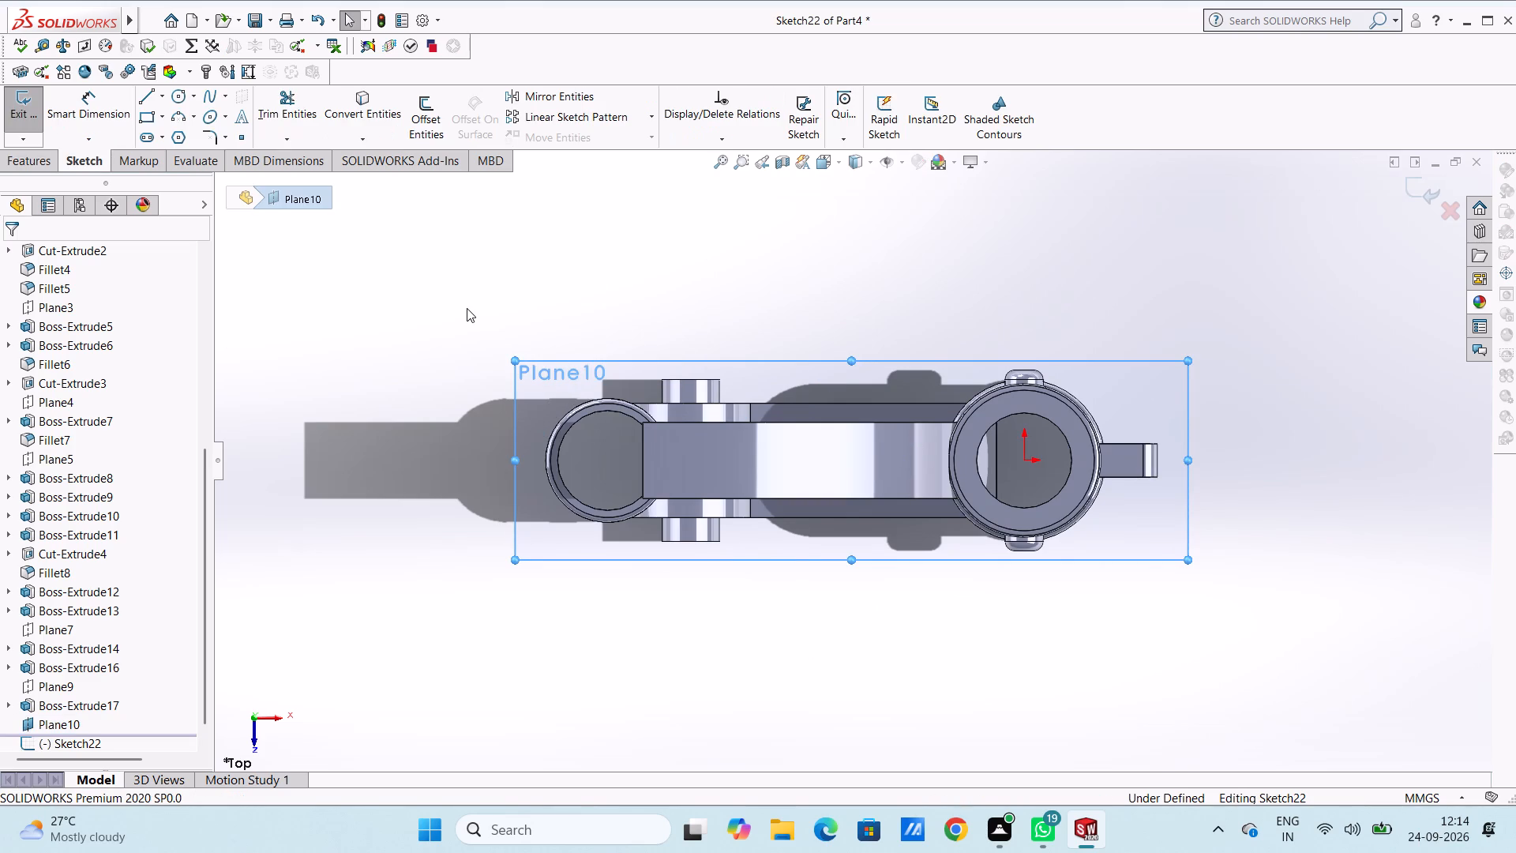
pyautogui.click(174, 99)
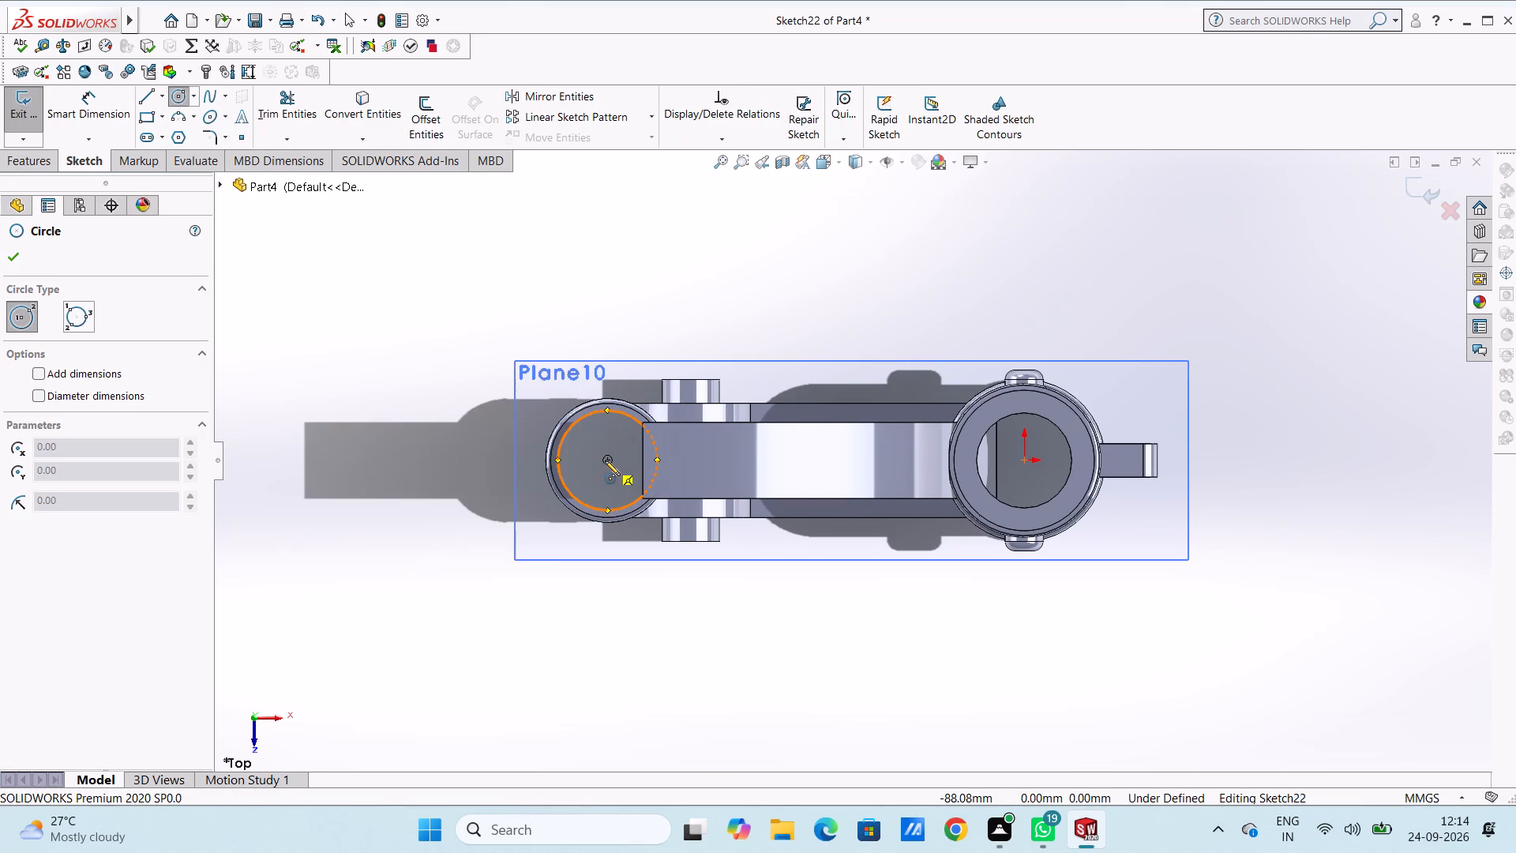
pyautogui.click(606, 459)
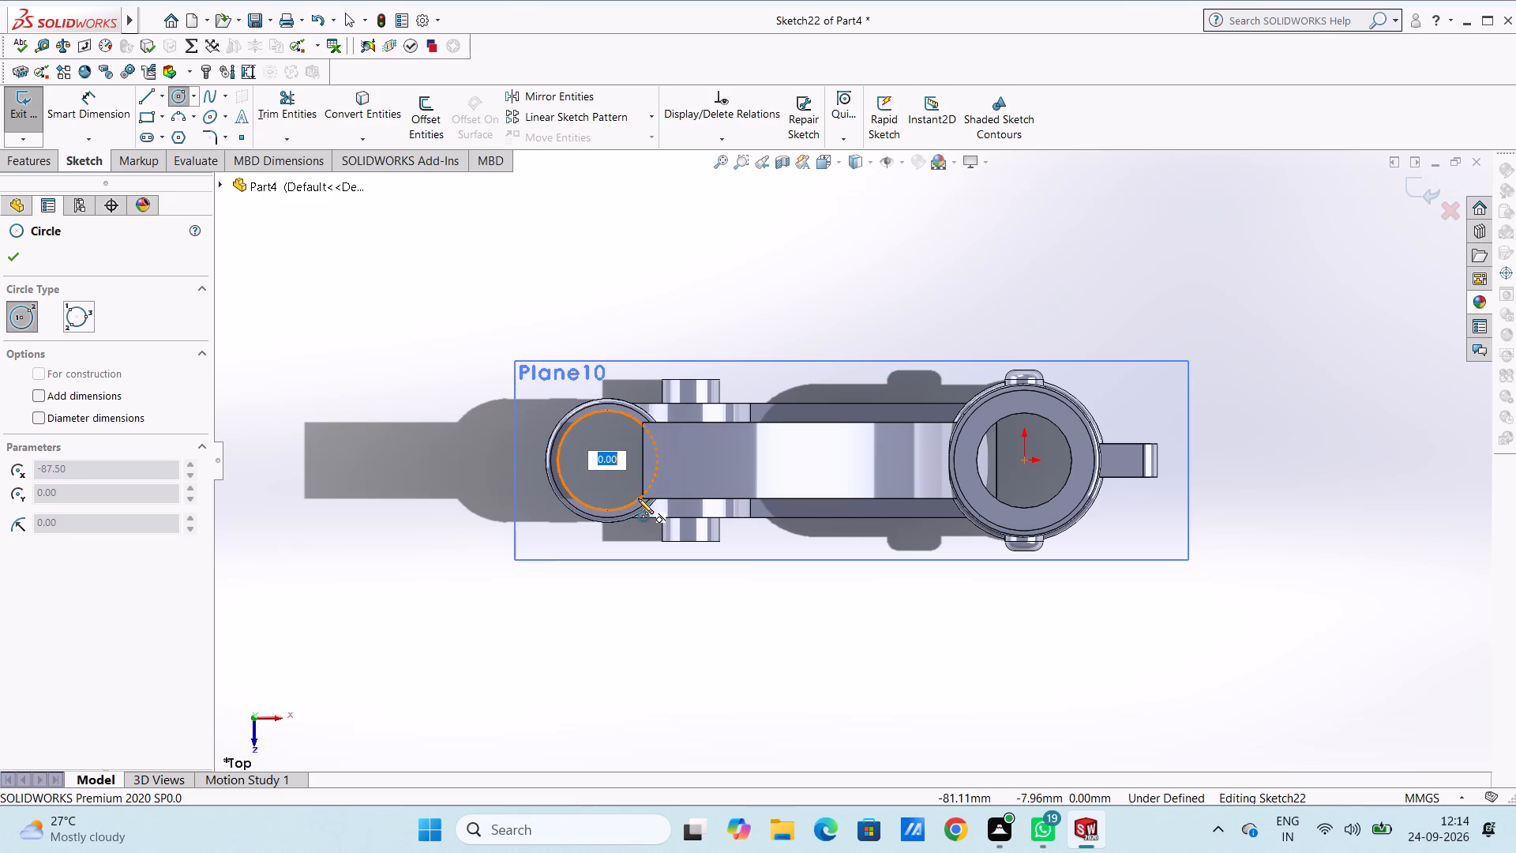
pyautogui.write('12')
pyautogui.press('Return')
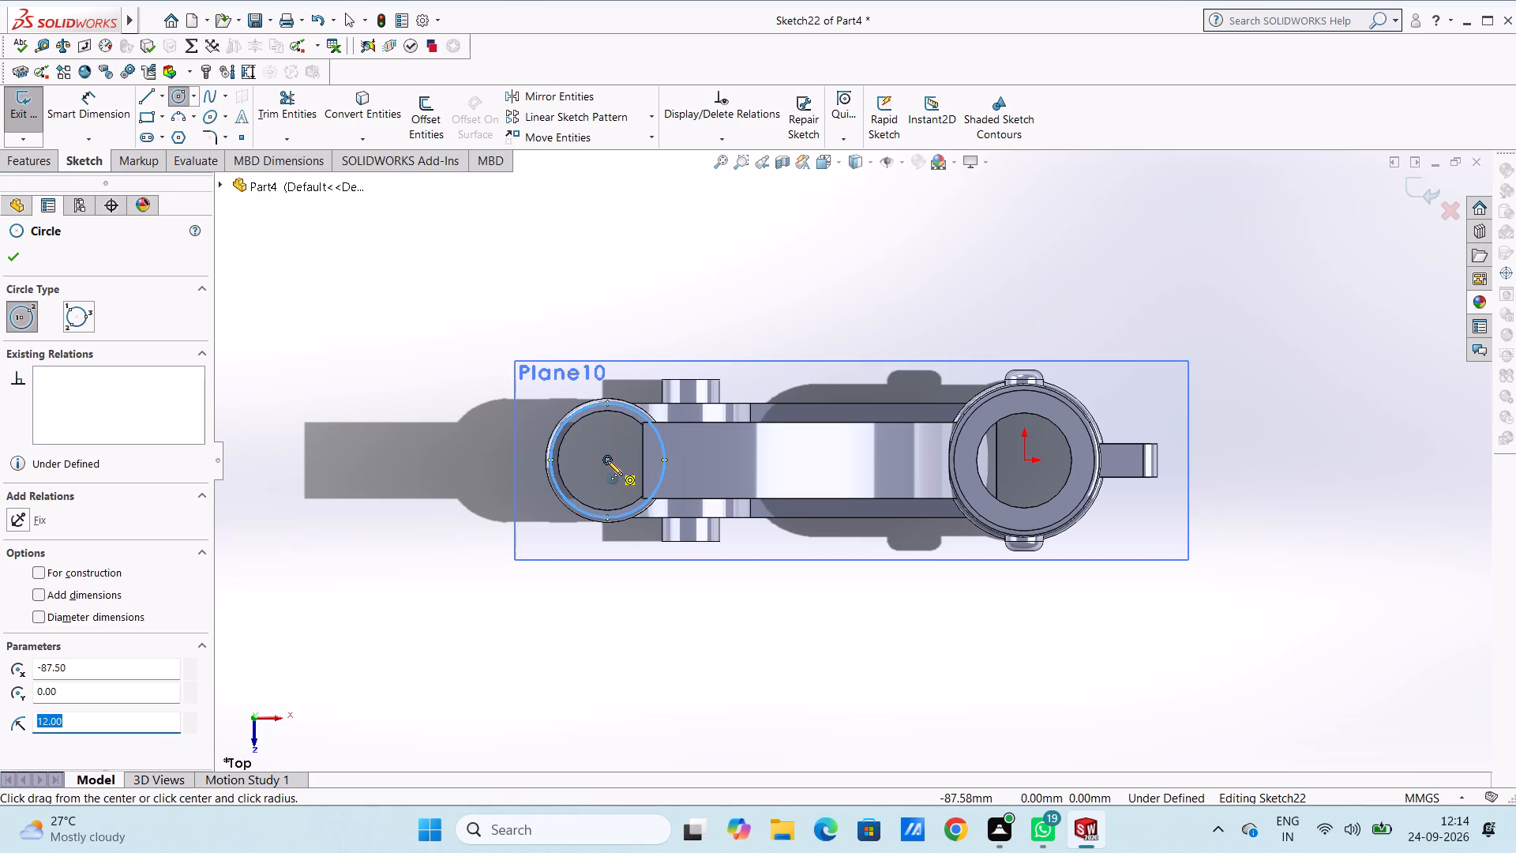
pyautogui.click(607, 459)
pyautogui.click(629, 508)
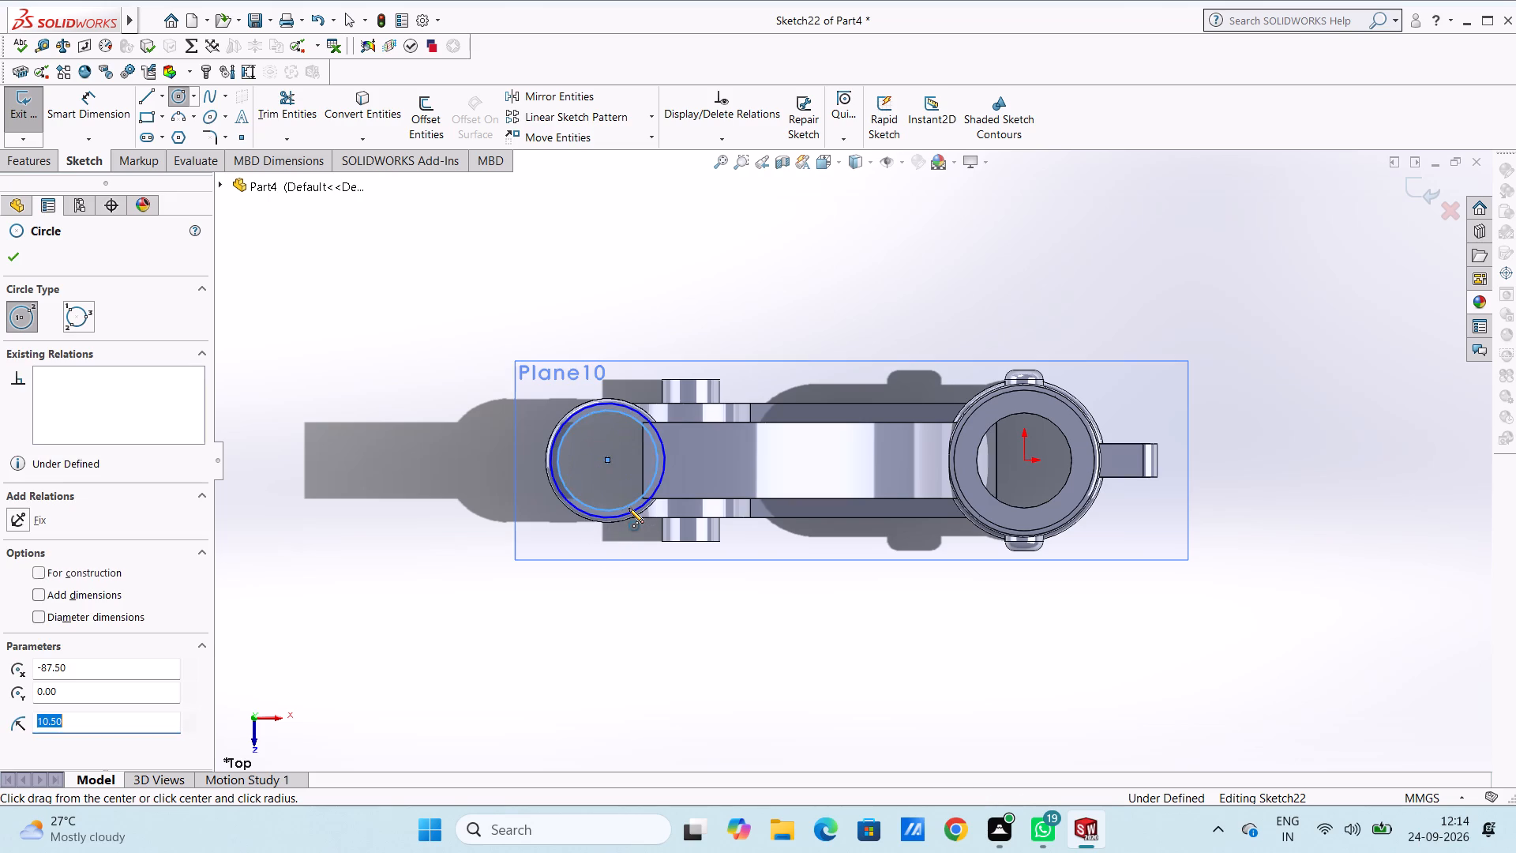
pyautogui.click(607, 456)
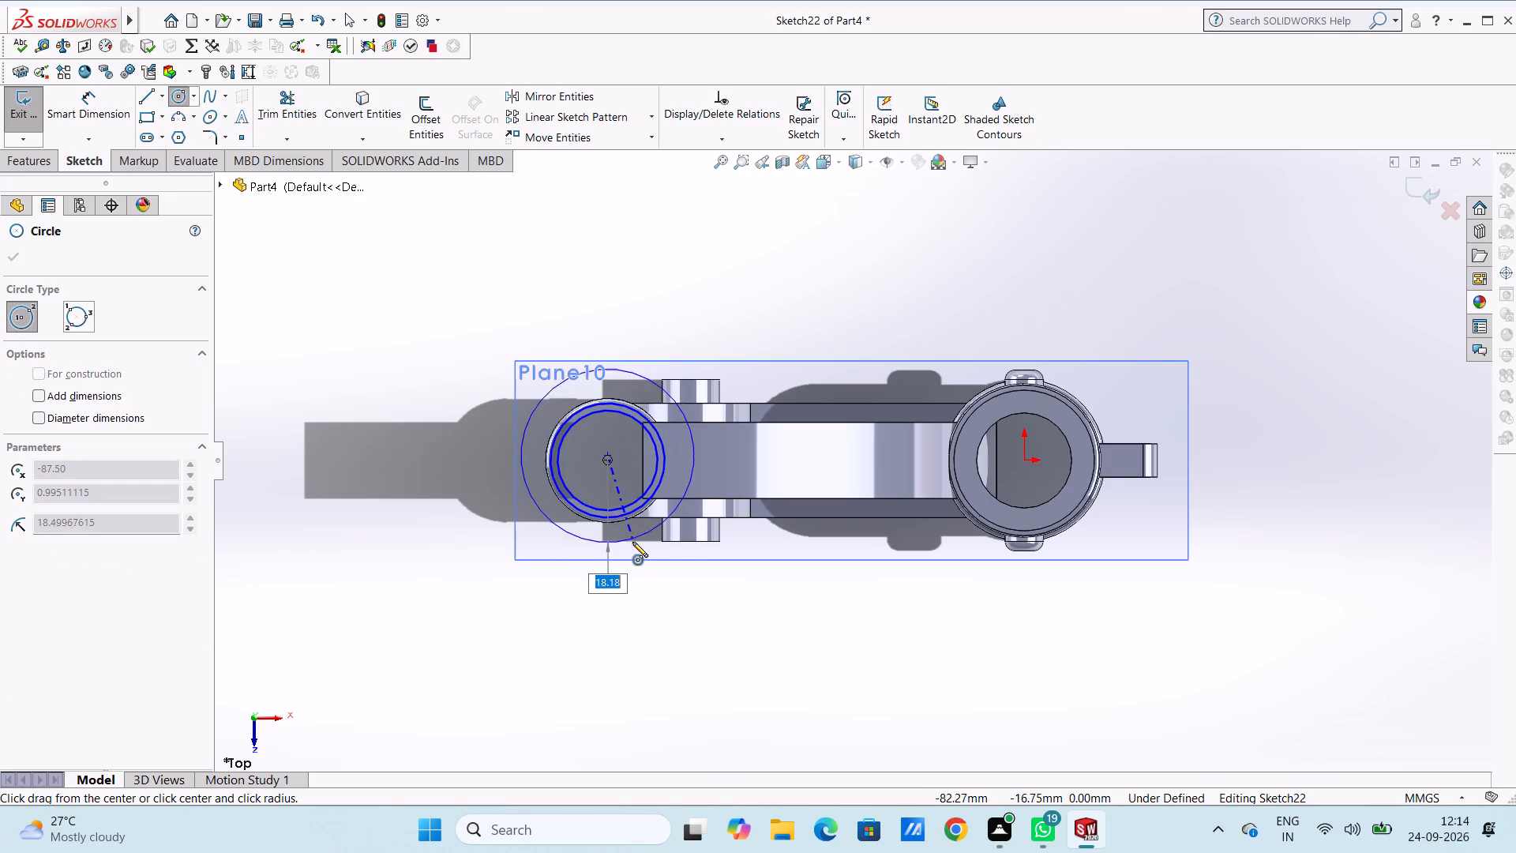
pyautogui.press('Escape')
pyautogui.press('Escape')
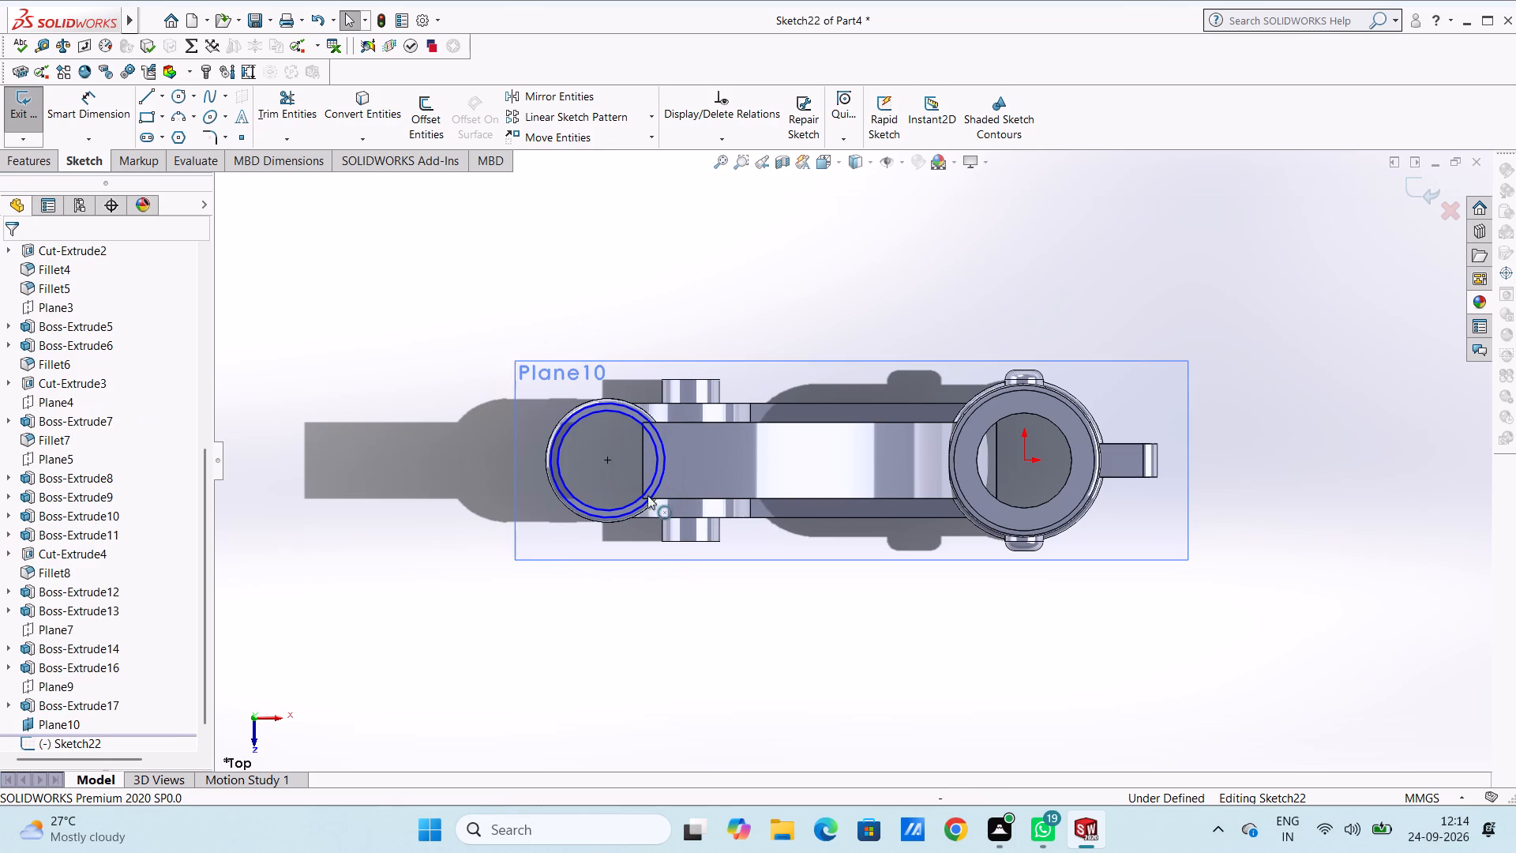
# Add a third concentric circle of 13 mm radius, matching the small cylinder's outer edge.
pyautogui.click(185, 97)
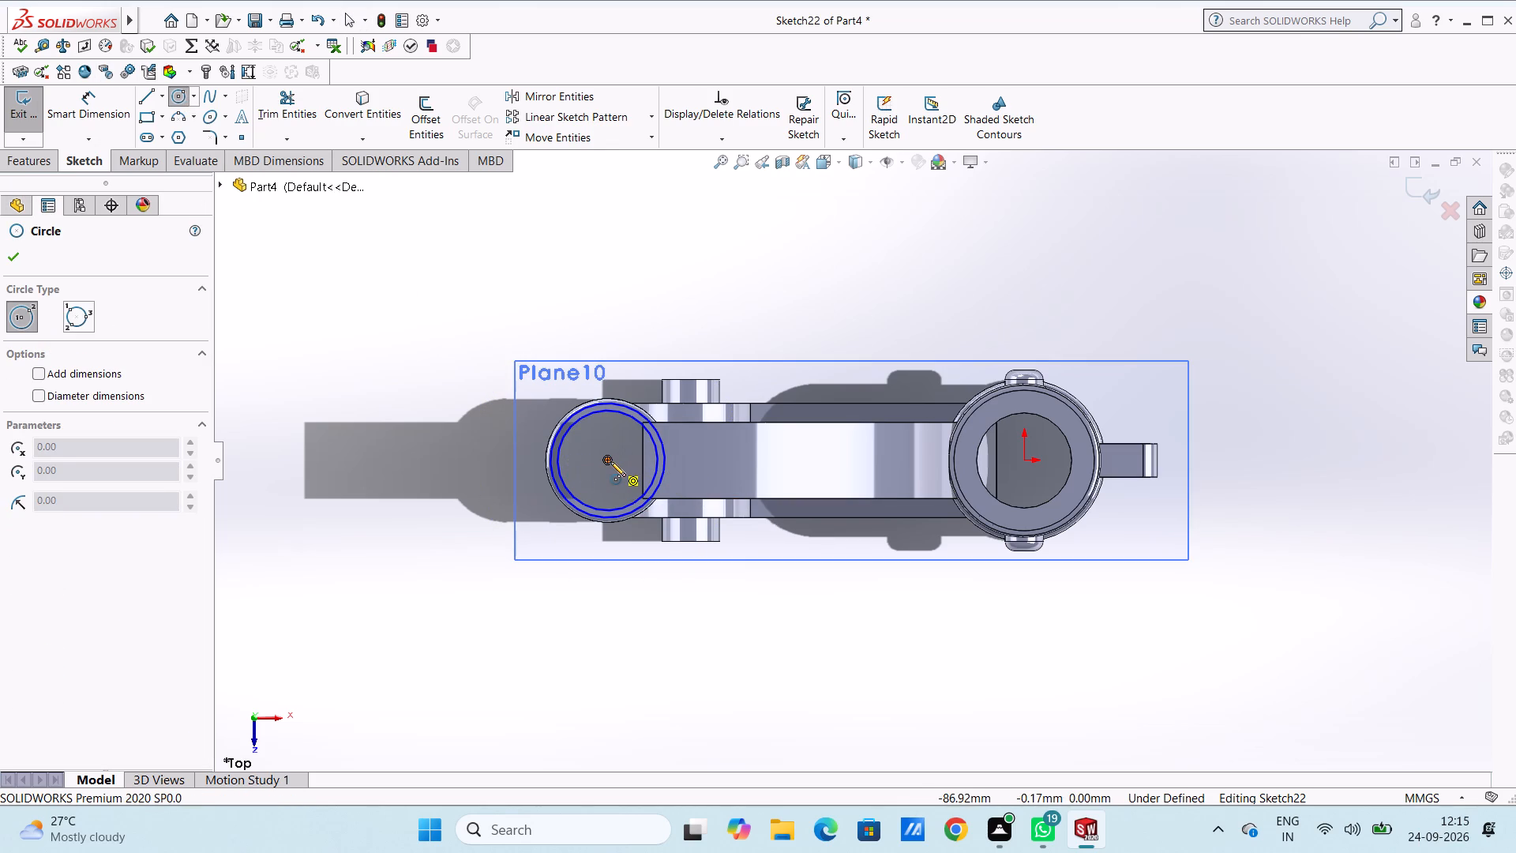
pyautogui.click(610, 460)
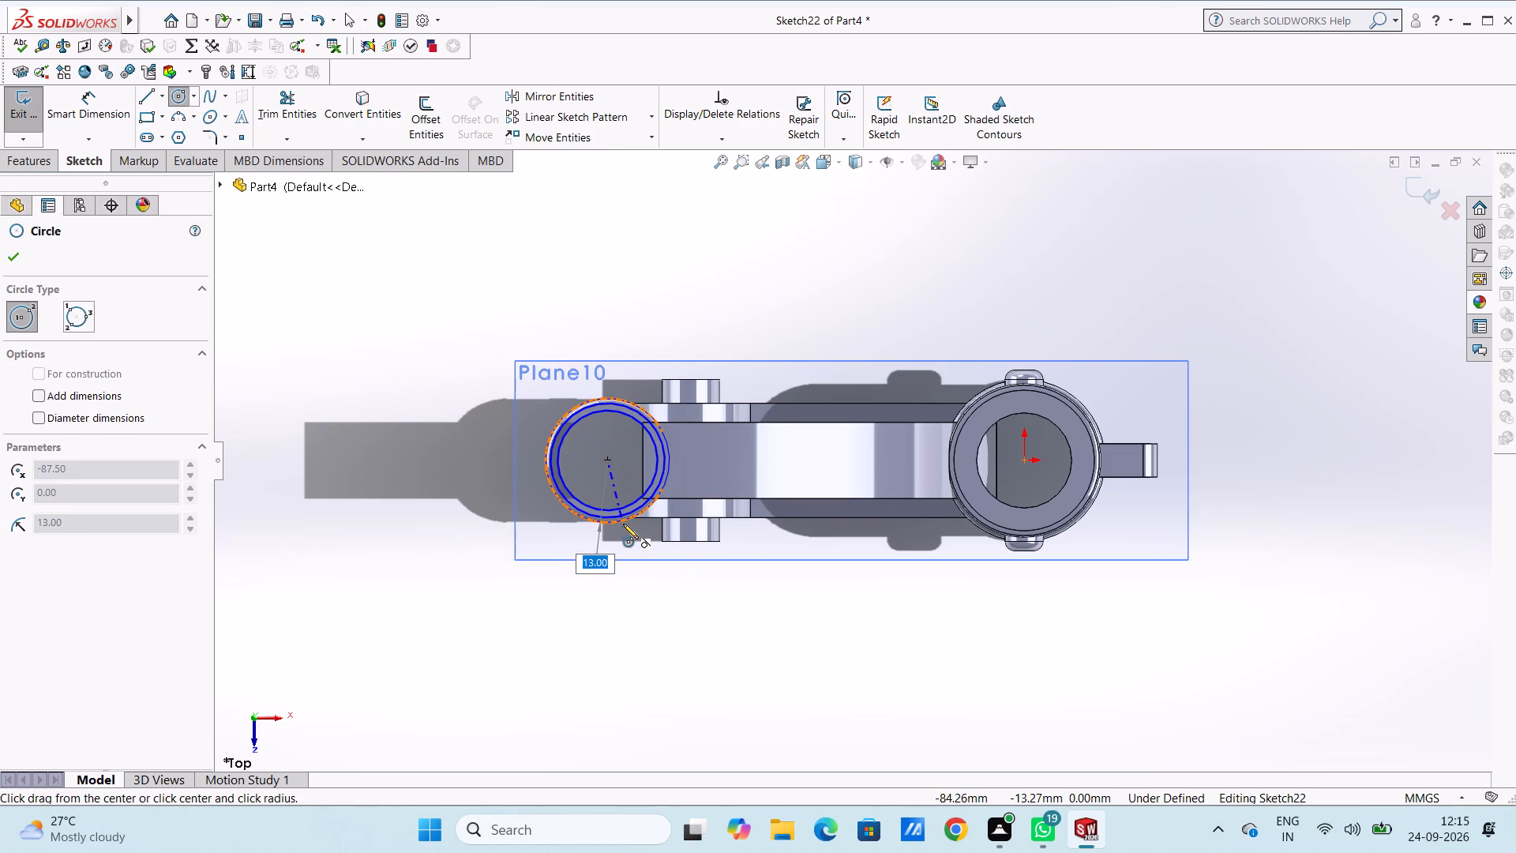
pyautogui.click(623, 524)
pyautogui.press('Escape')
pyautogui.press('Escape')
pyautogui.press('Escape')
# Dimension the innermost circle at 21 mm diameter and the outermost circle at 26 mm diameter.
pyautogui.click(109, 98)
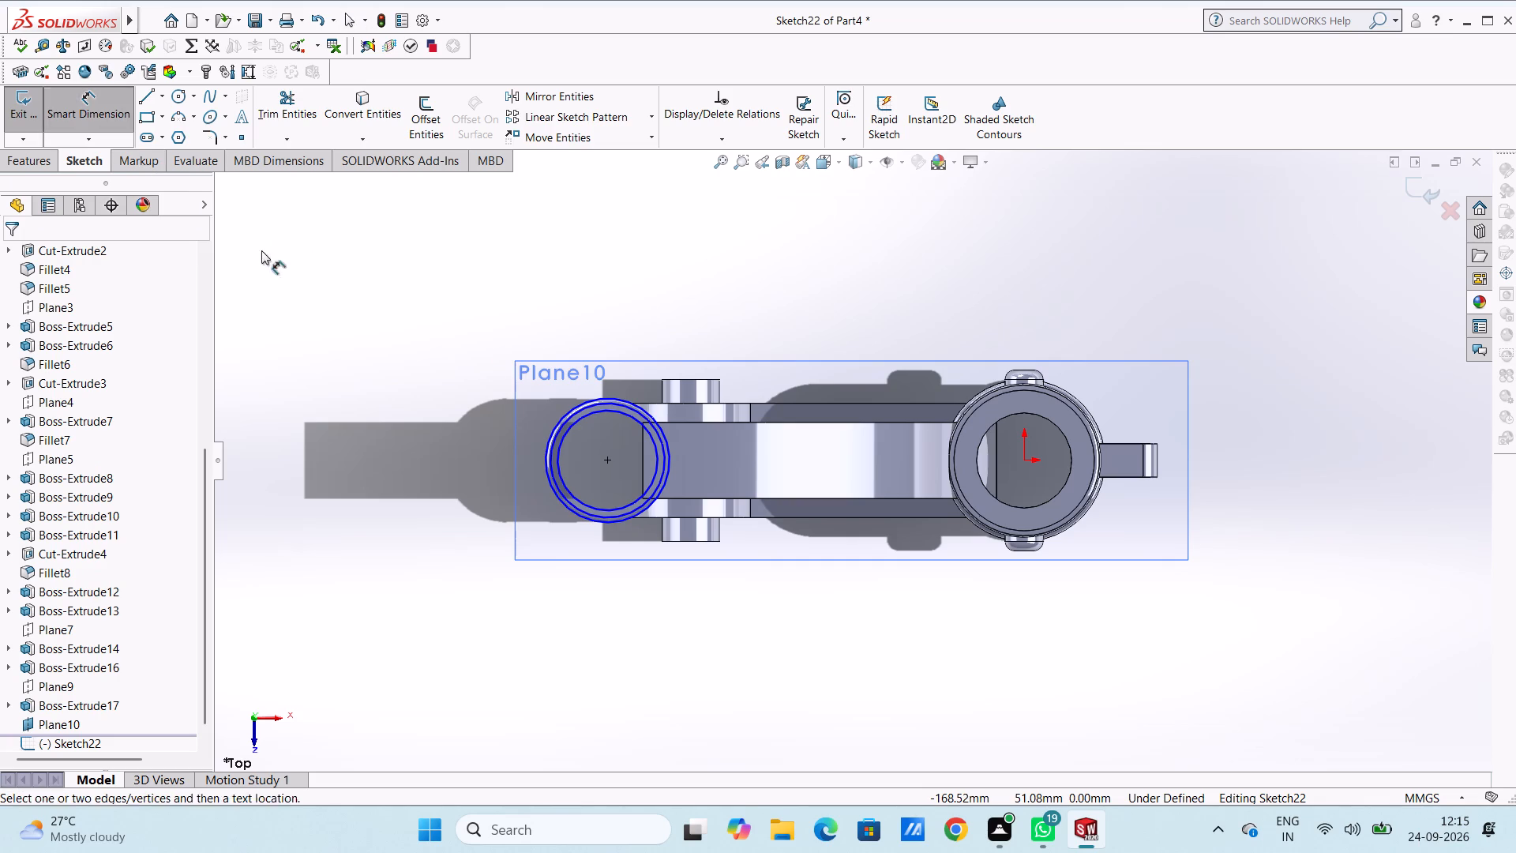
pyautogui.click(584, 414)
pyautogui.click(533, 267)
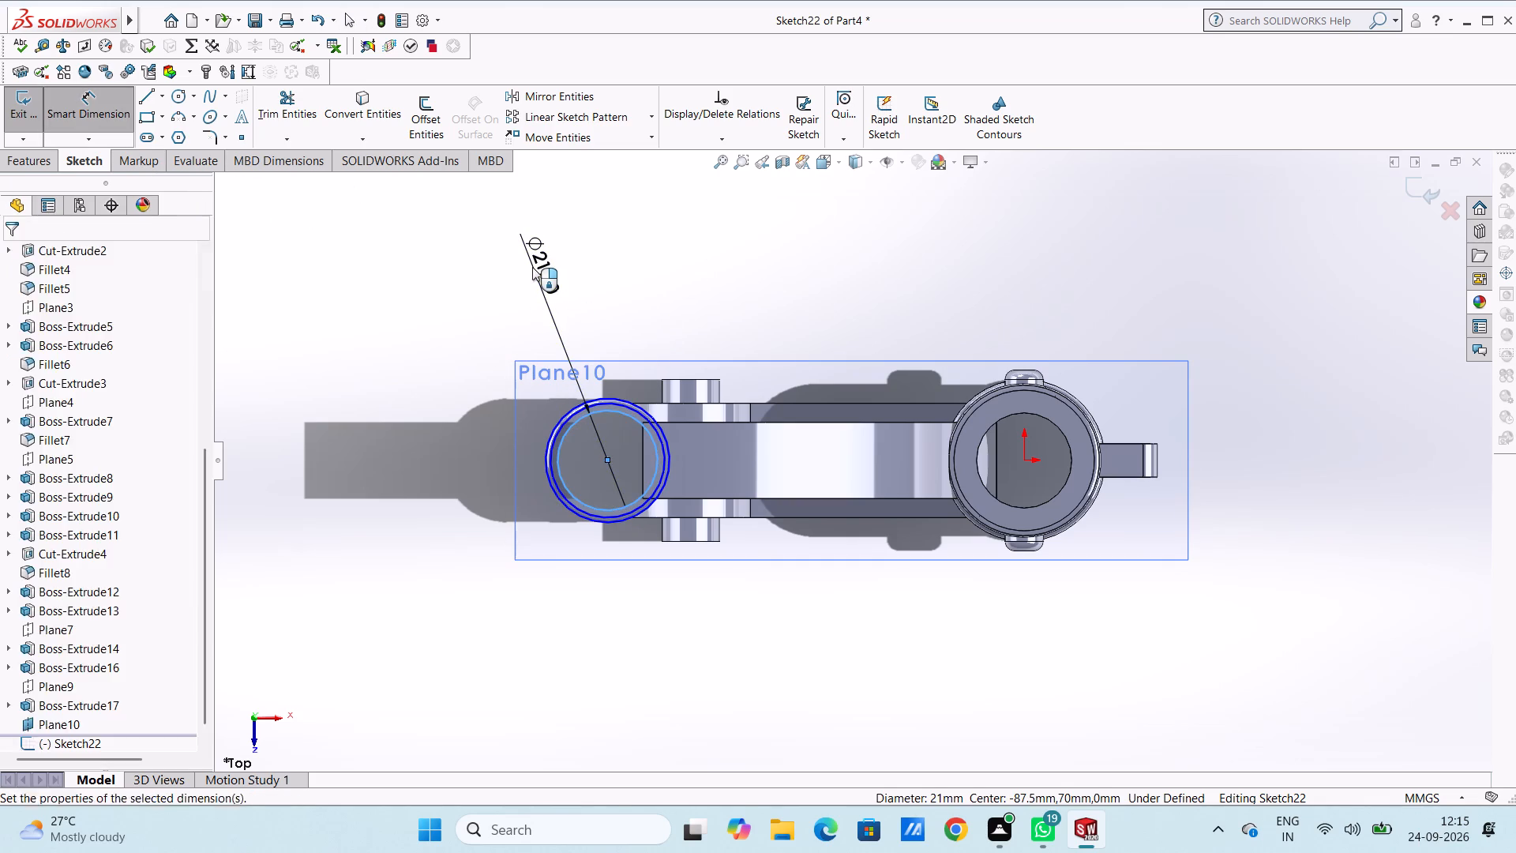
pyautogui.click(461, 245)
pyautogui.click(354, 290)
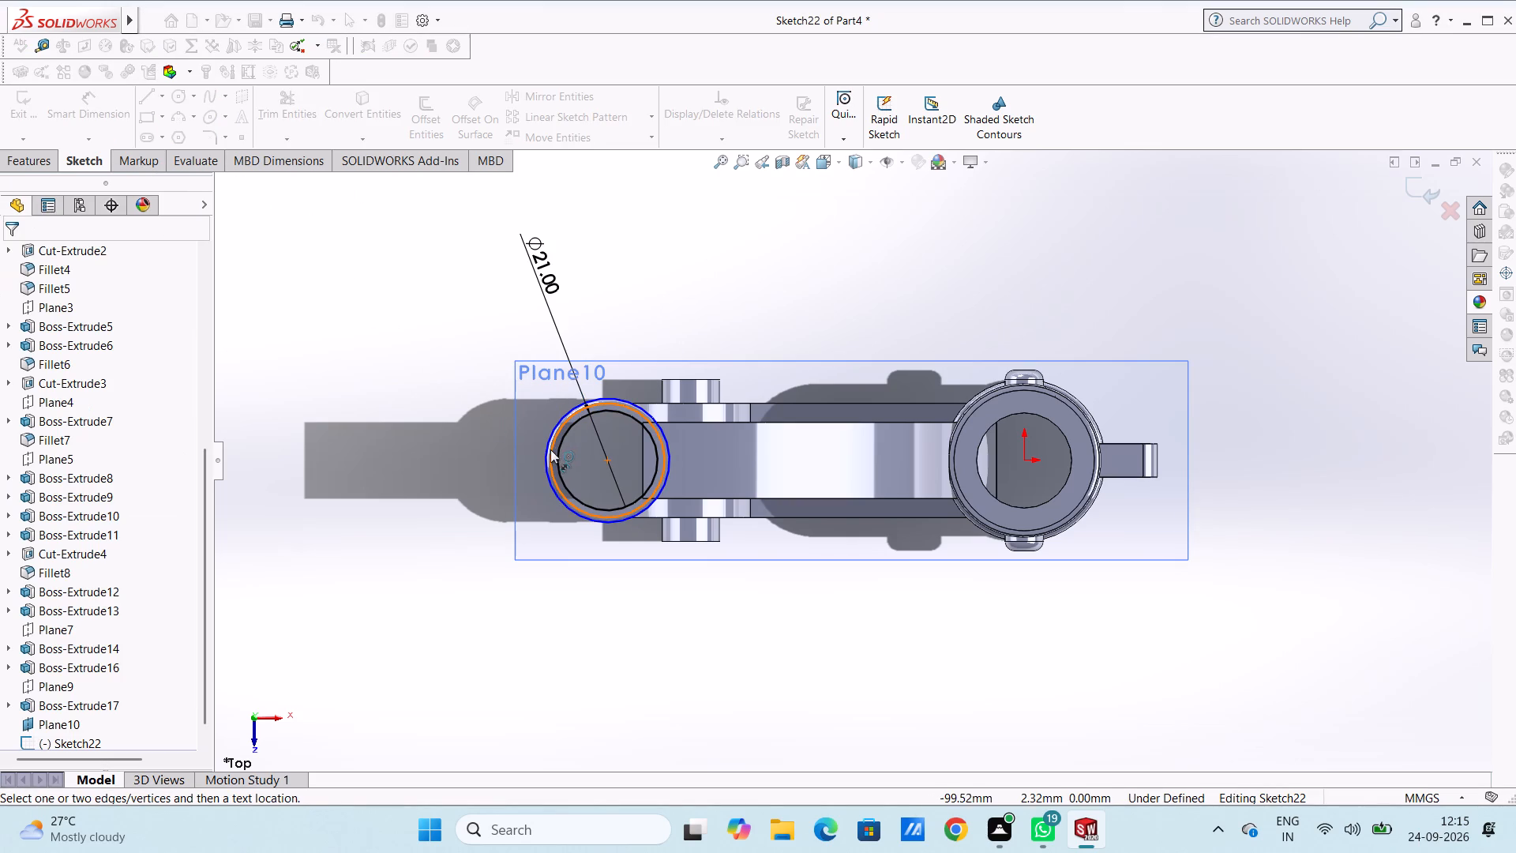
pyautogui.click(549, 435)
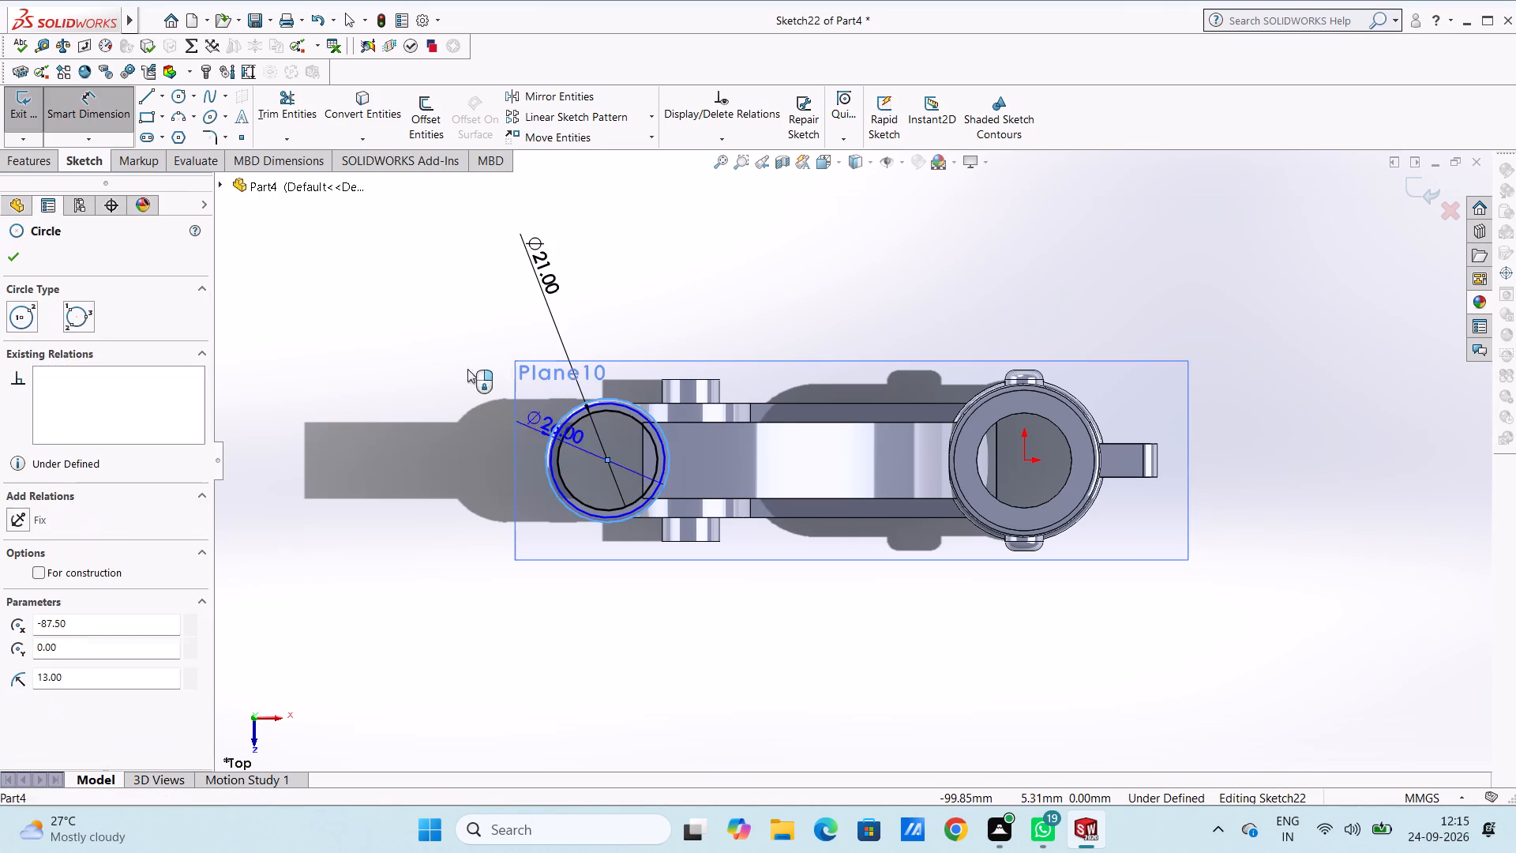
pyautogui.click(384, 301)
pyautogui.click(310, 273)
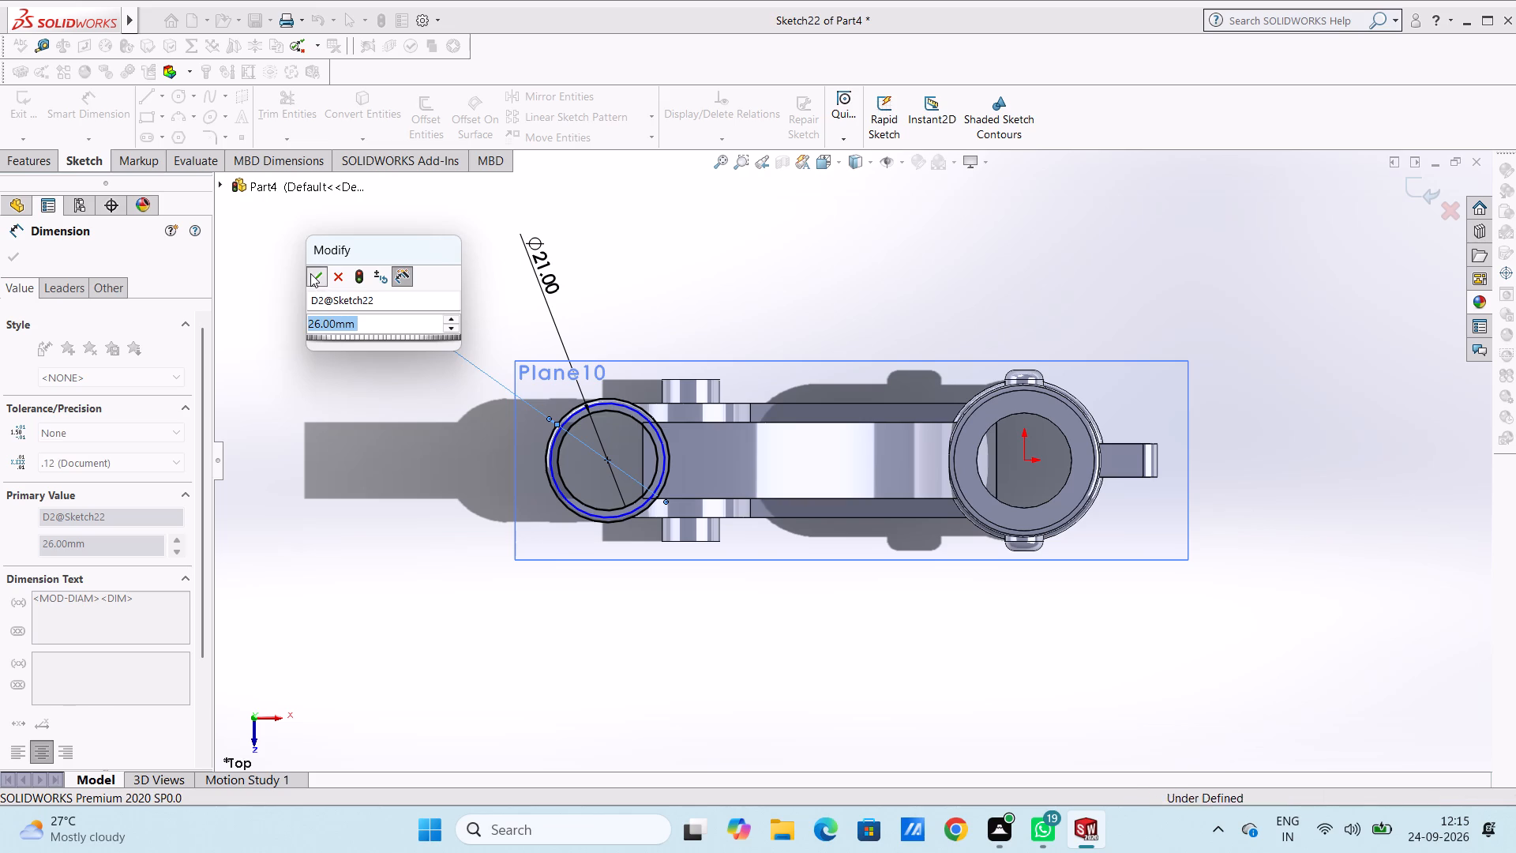
pyautogui.click(302, 269)
# Delete the middle 24 mm diameter circle from the sketch.
pyautogui.click(571, 415)
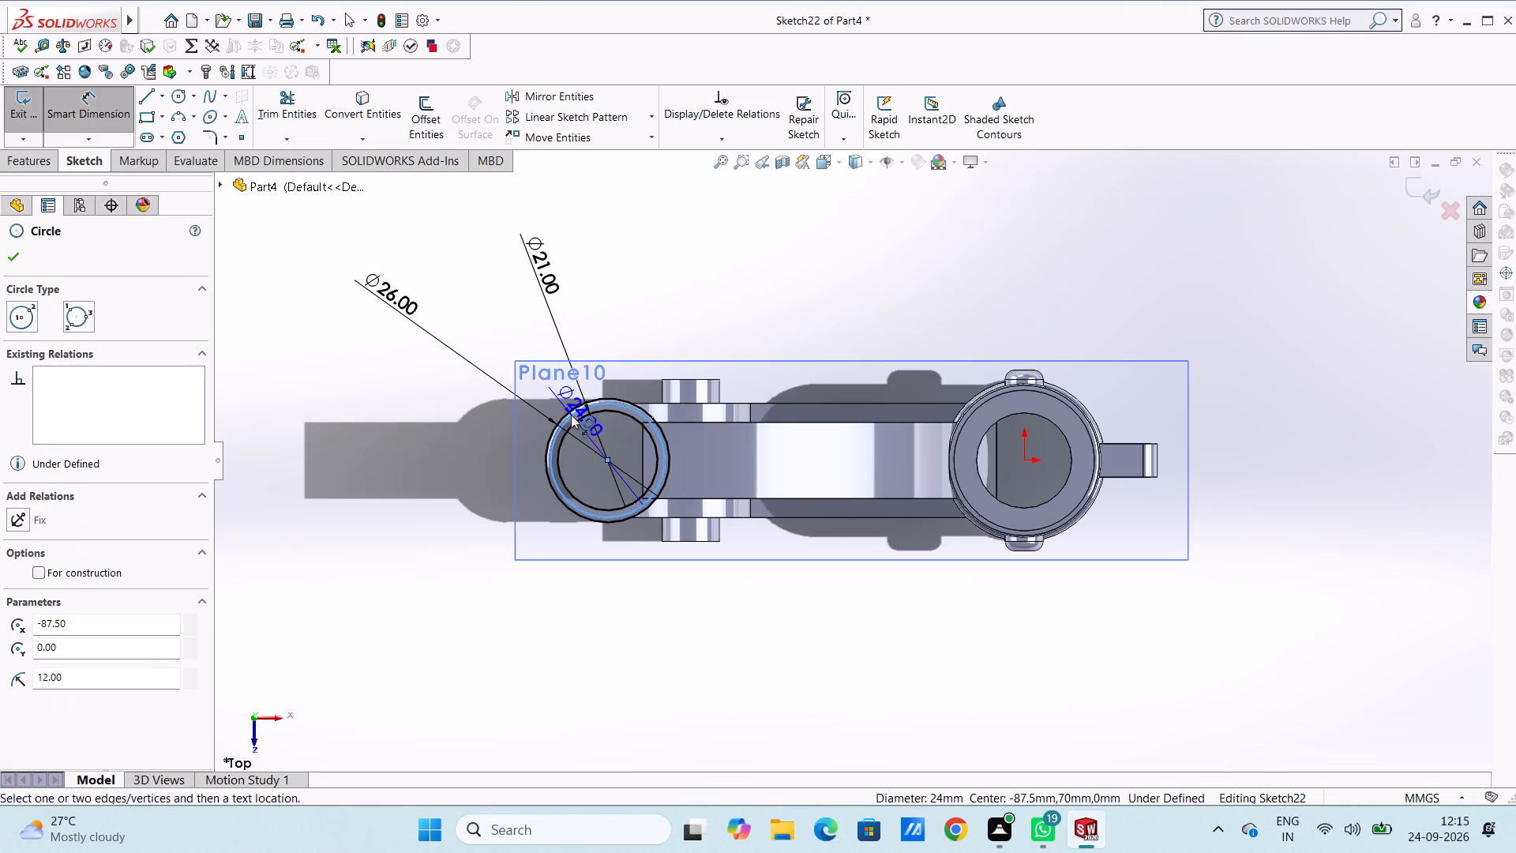
pyautogui.press('Delete')
pyautogui.press('Escape')
pyautogui.press('Escape')
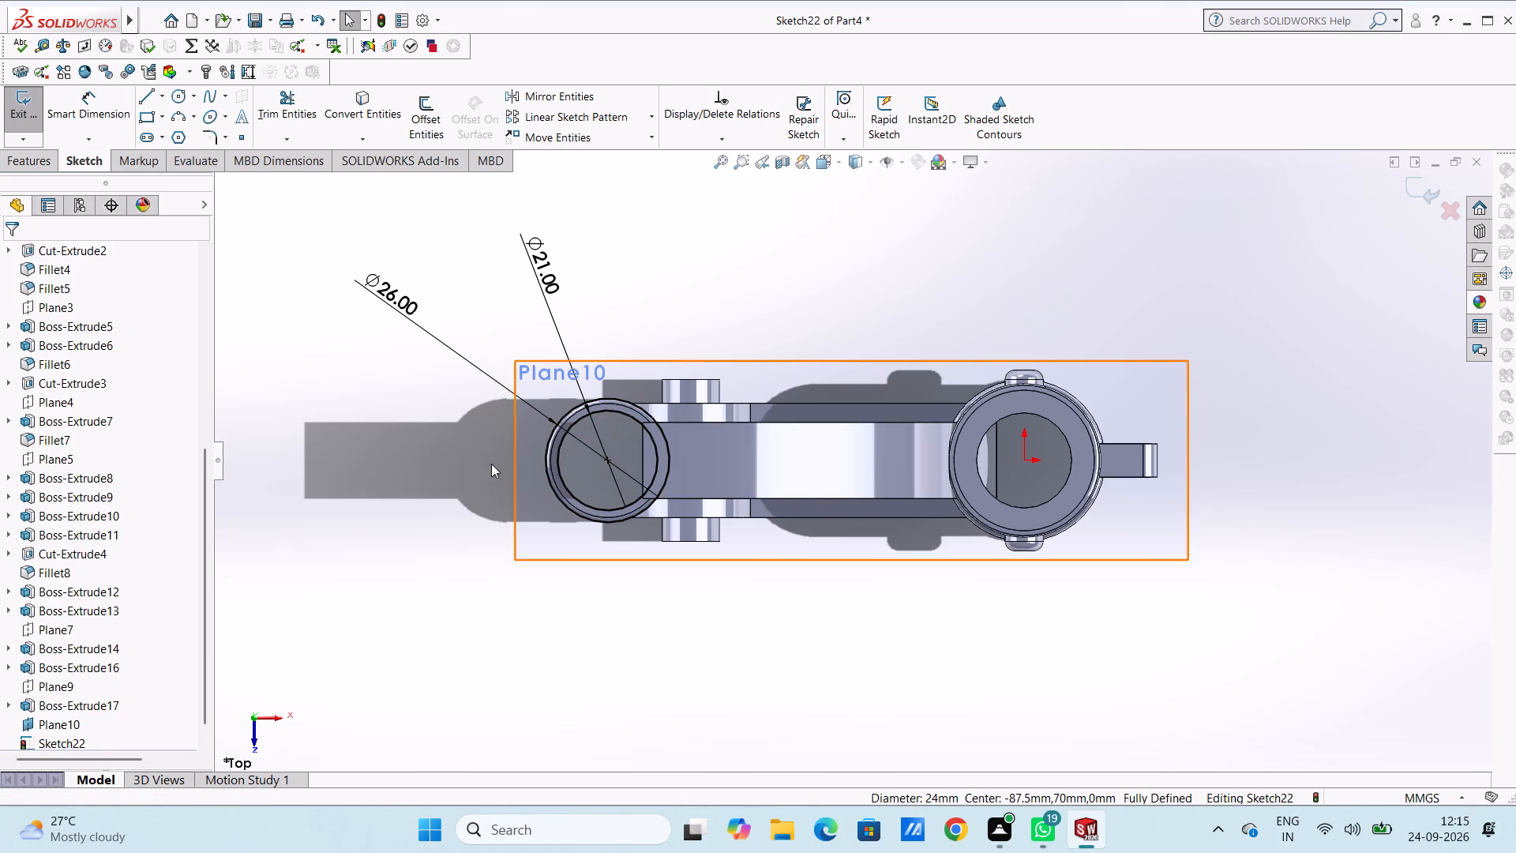
# Extrude the ring profile 2 mm upward from the sketch plane as a blind boss merged with the body.
pyautogui.moveTo(435, 525); pyautogui.dragTo(427, 288, button='middle')
pyautogui.moveTo(358, 523); pyautogui.dragTo(345, 421, button='middle')
pyautogui.click(13, 156)
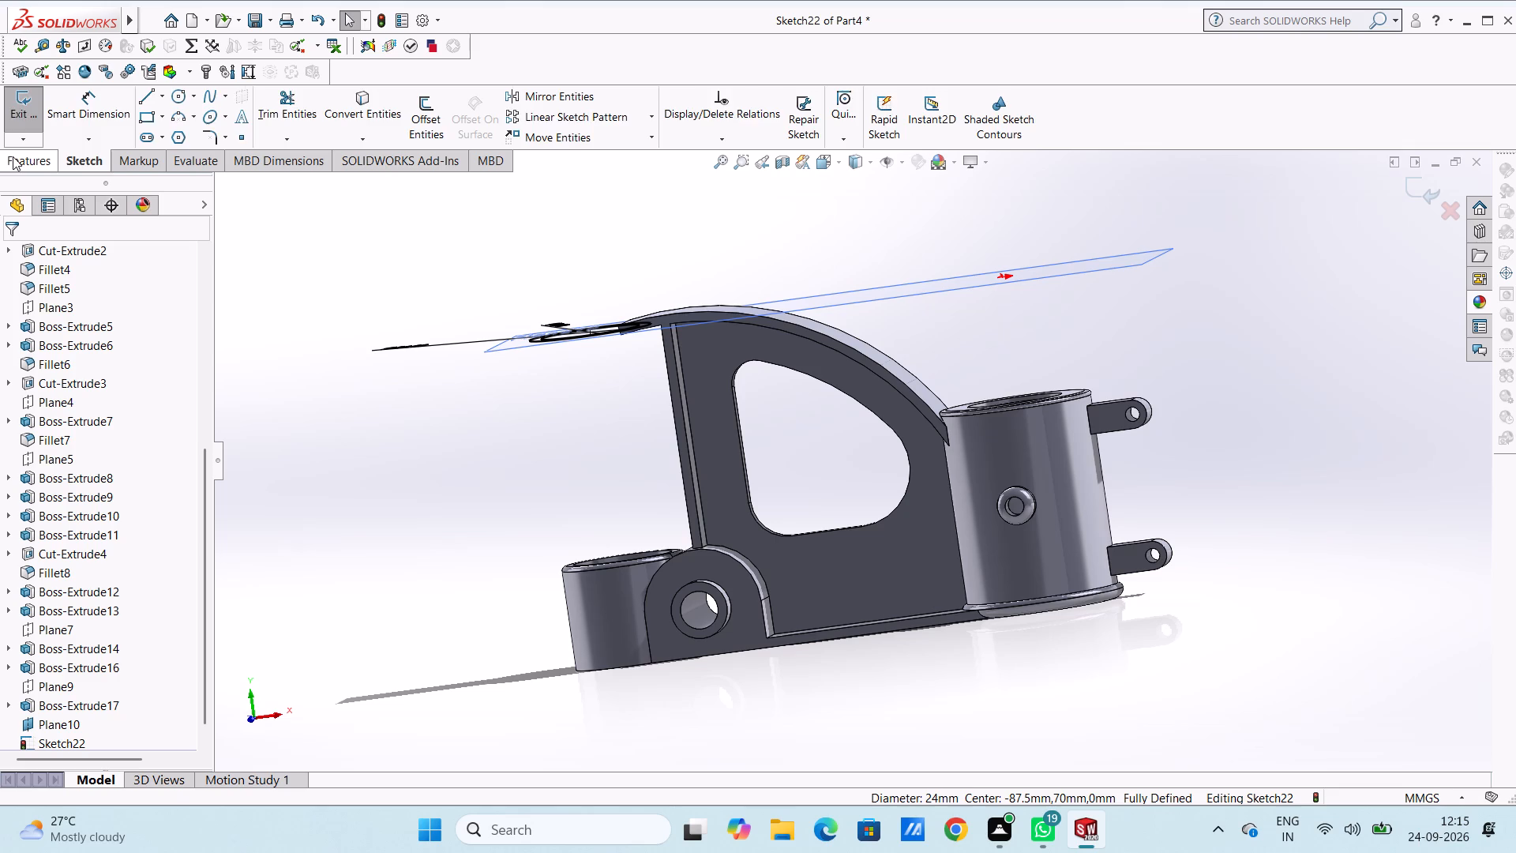
pyautogui.click(33, 105)
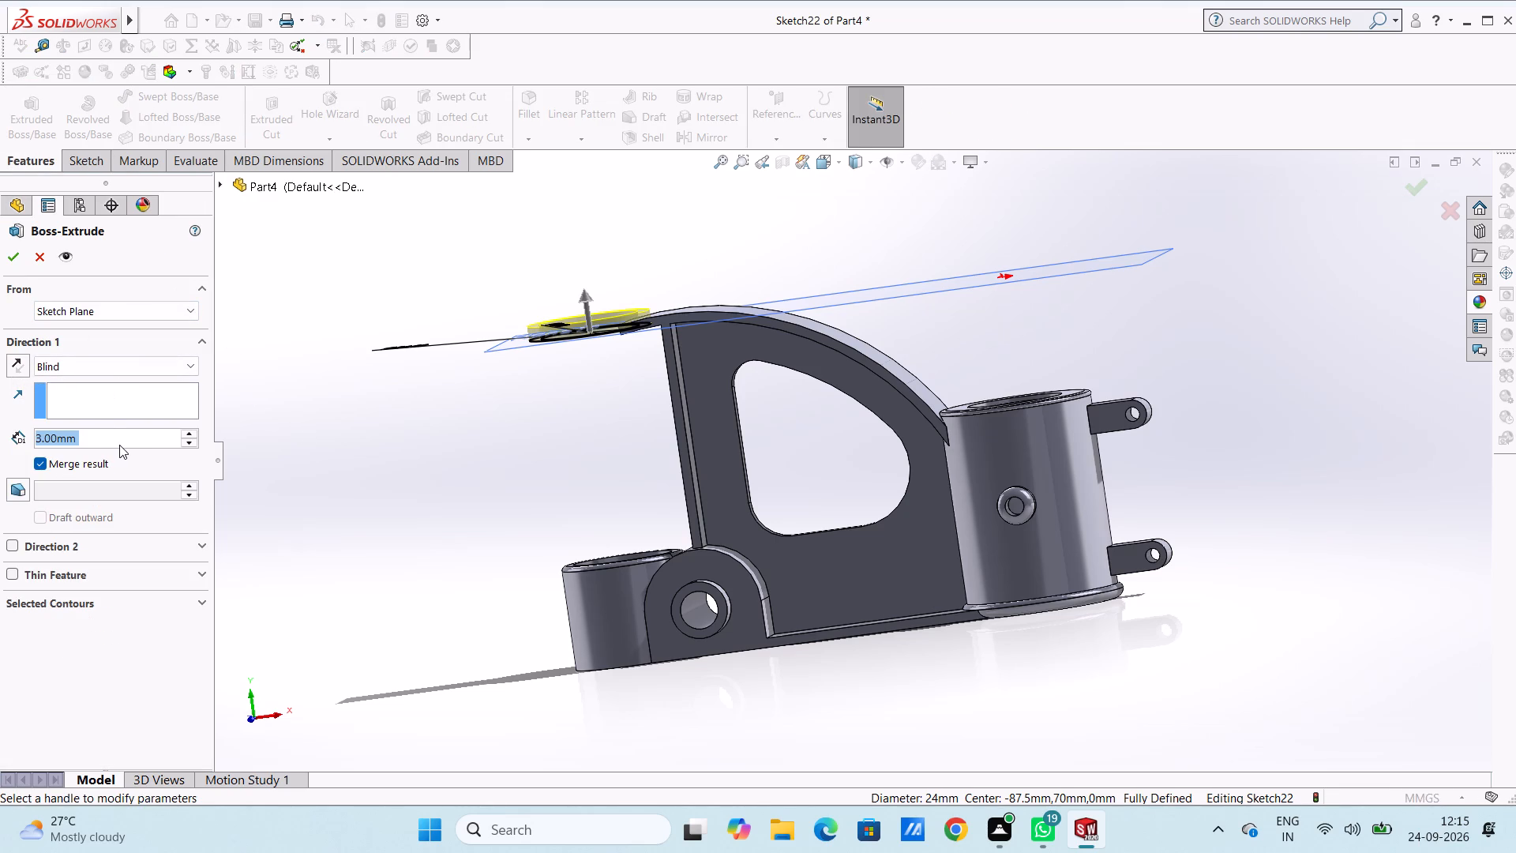
pyautogui.press('2')
pyautogui.press('Return')
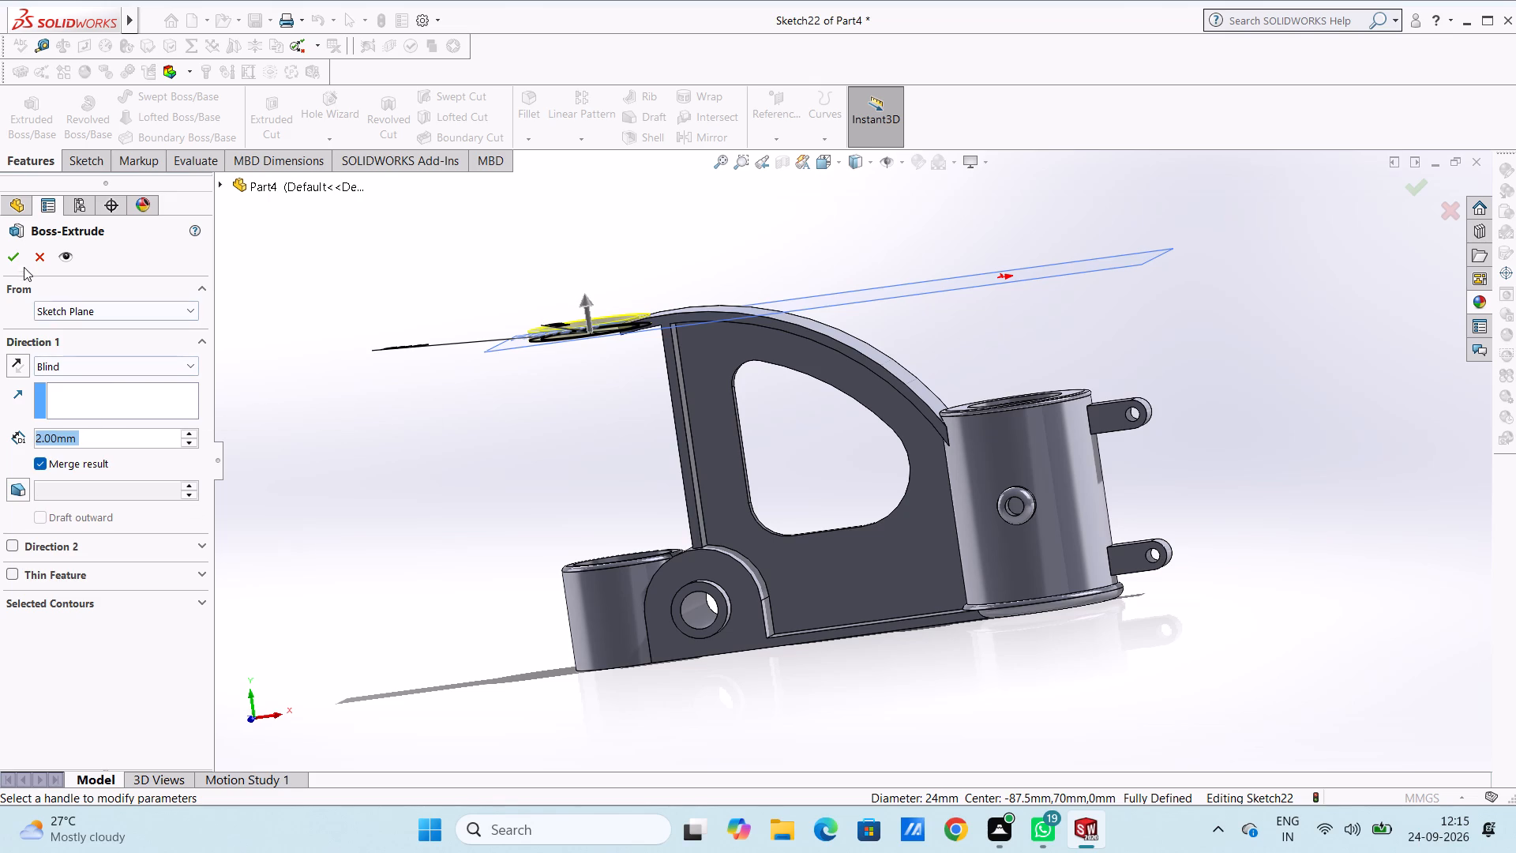
pyautogui.click(8, 254)
pyautogui.click(348, 310)
pyautogui.moveTo(381, 301); pyautogui.dragTo(384, 306, button='middle')
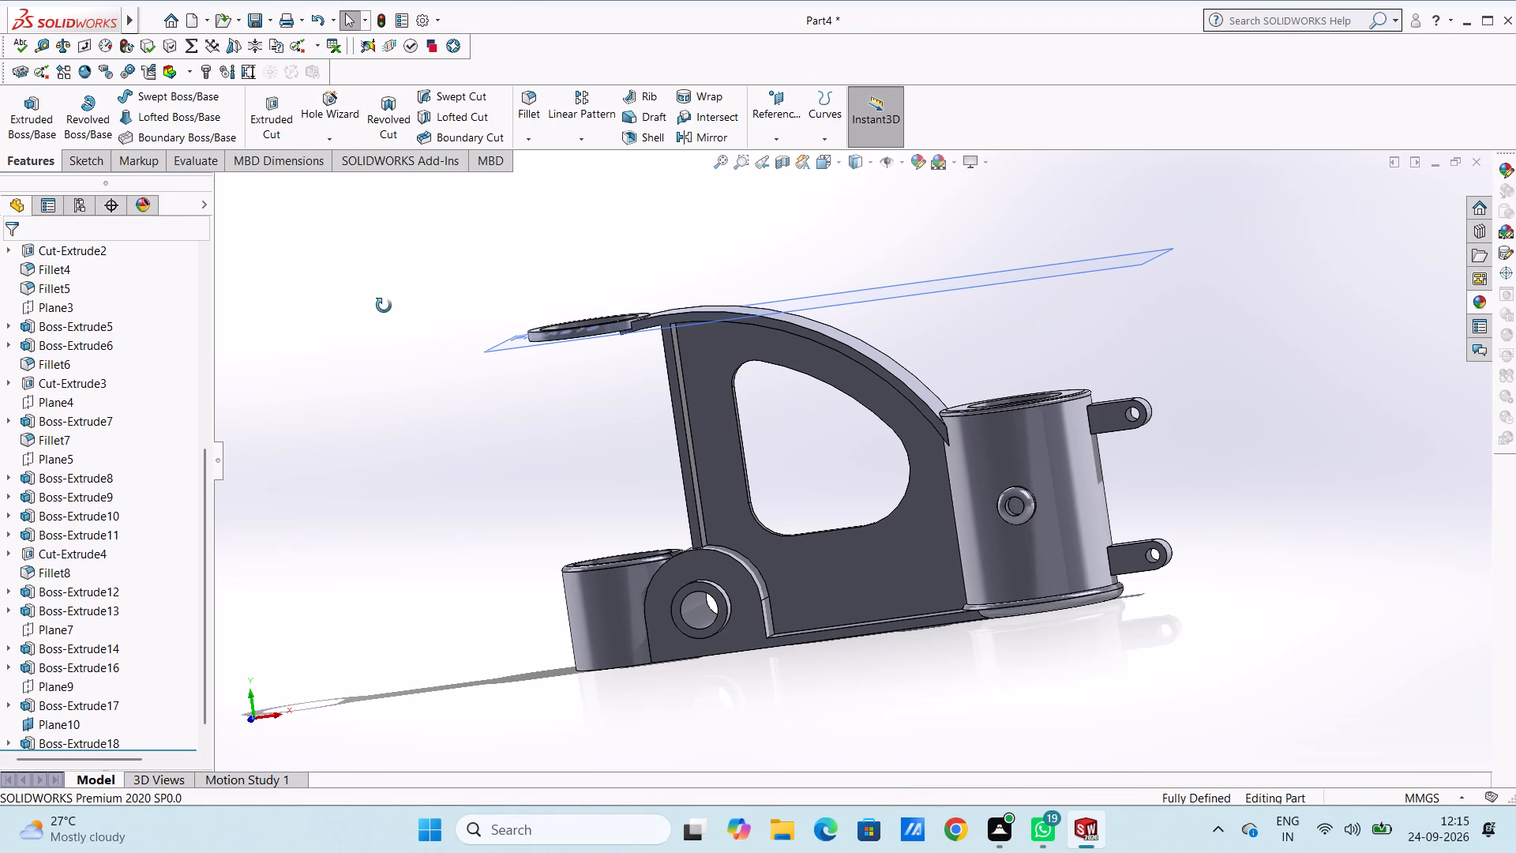
pyautogui.moveTo(384, 306); pyautogui.dragTo(397, 408, button='middle')
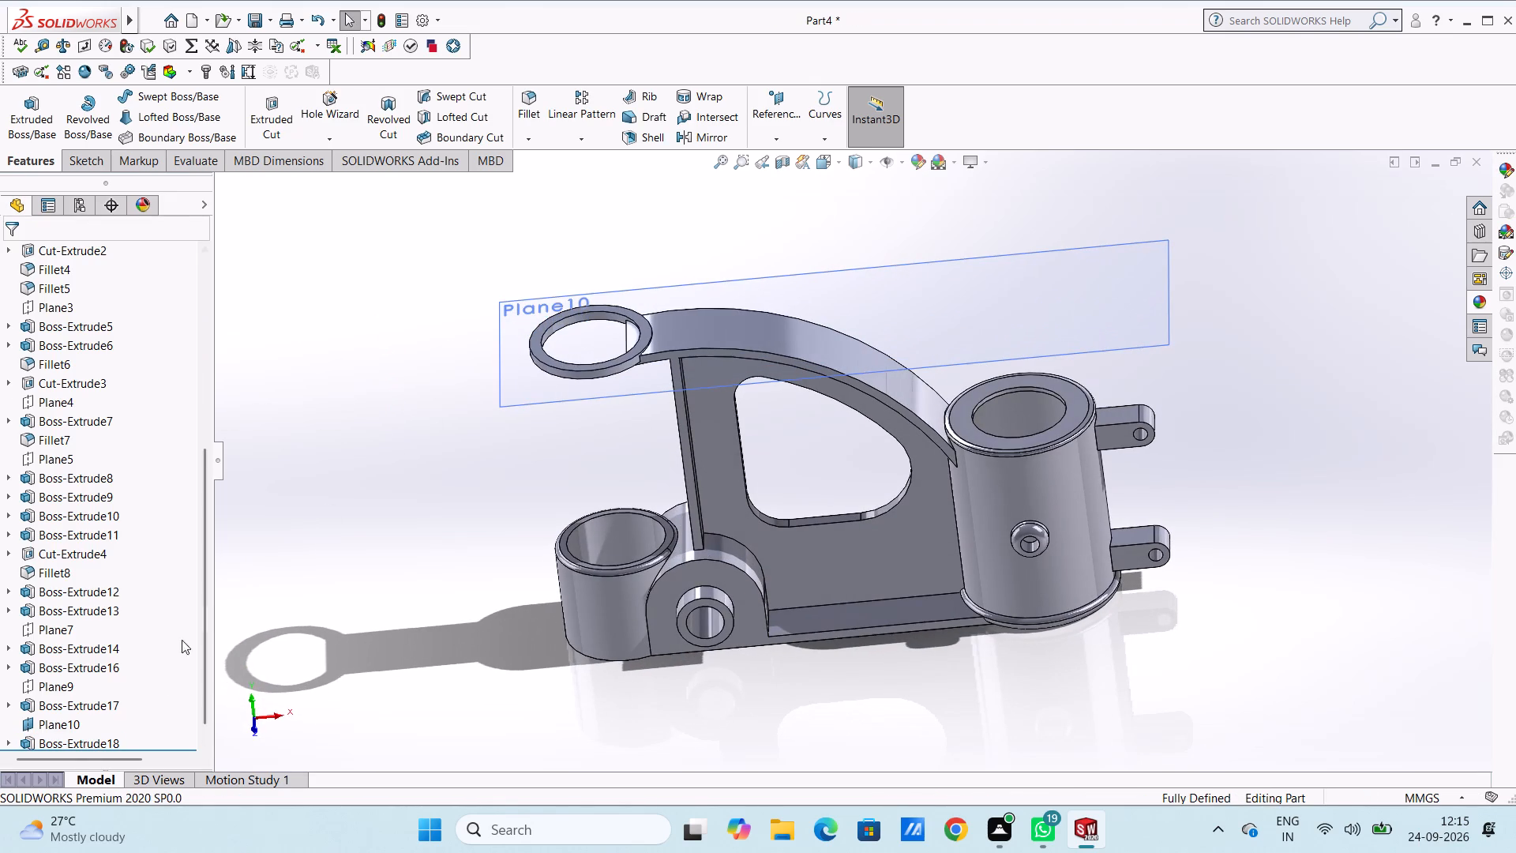
# Hide Plane10.
pyautogui.scroll(-4, 113, 681)
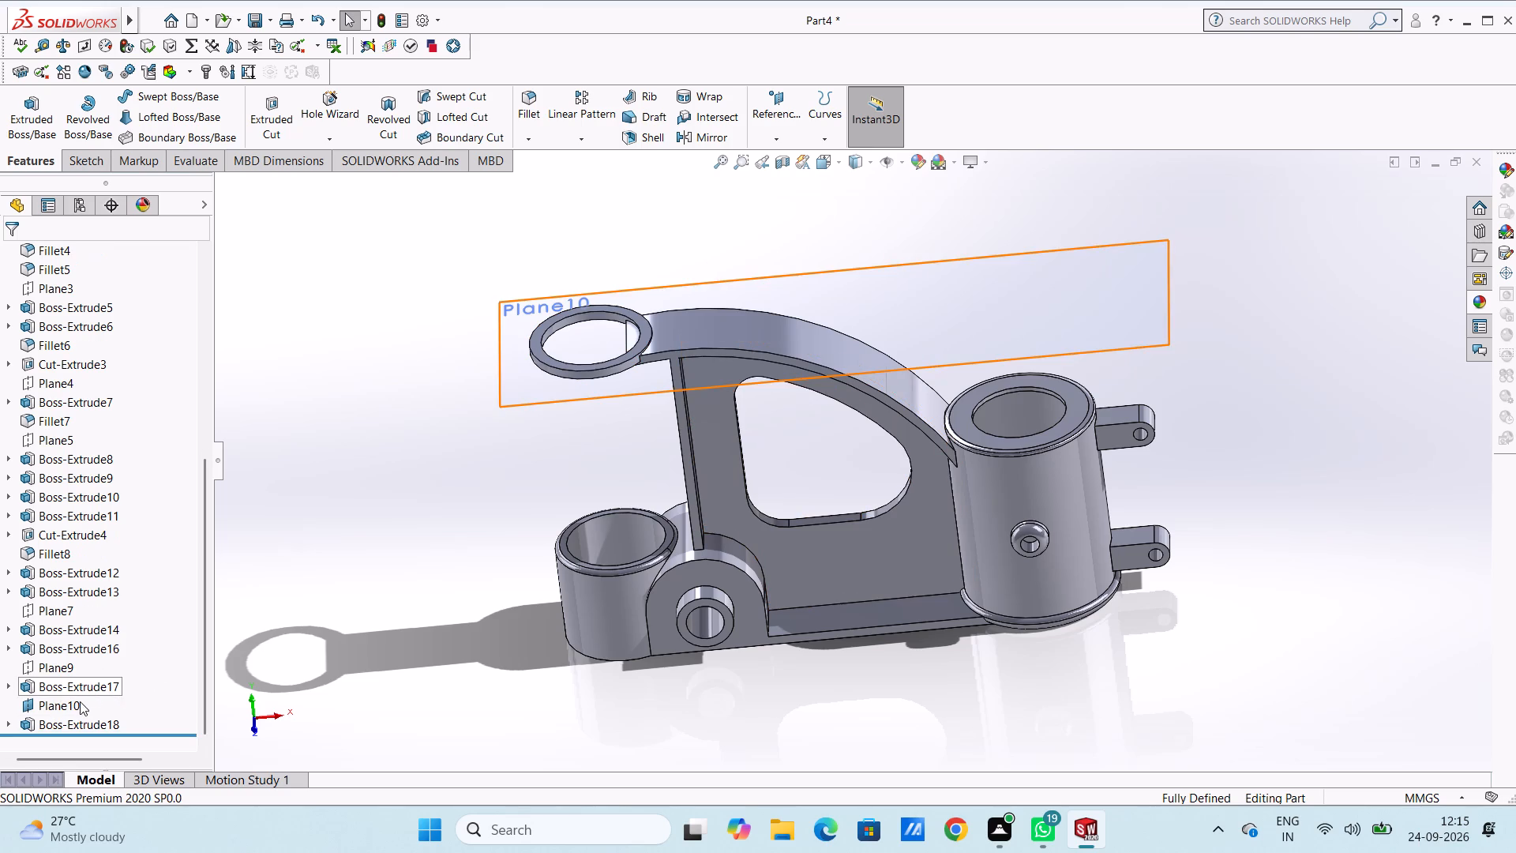
pyautogui.click(79, 703)
pyautogui.click(113, 681)
pyautogui.click(375, 518)
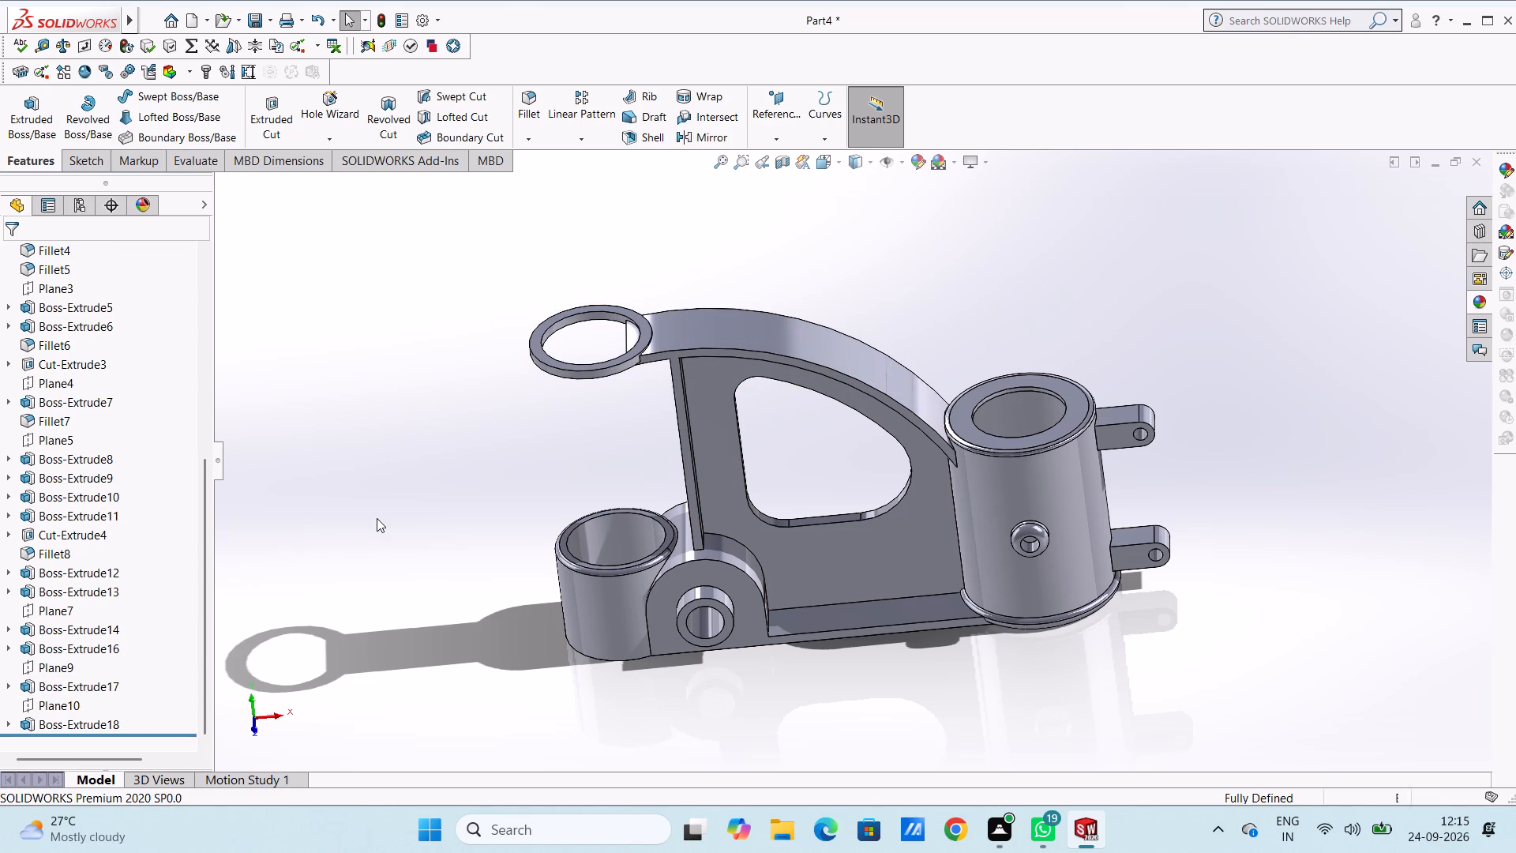
# Start a sketch on the new ring's top face and draw concentric circles of 10.5 mm and 13 mm radius matching its edges.
pyautogui.hotkey('ctrl', '5')
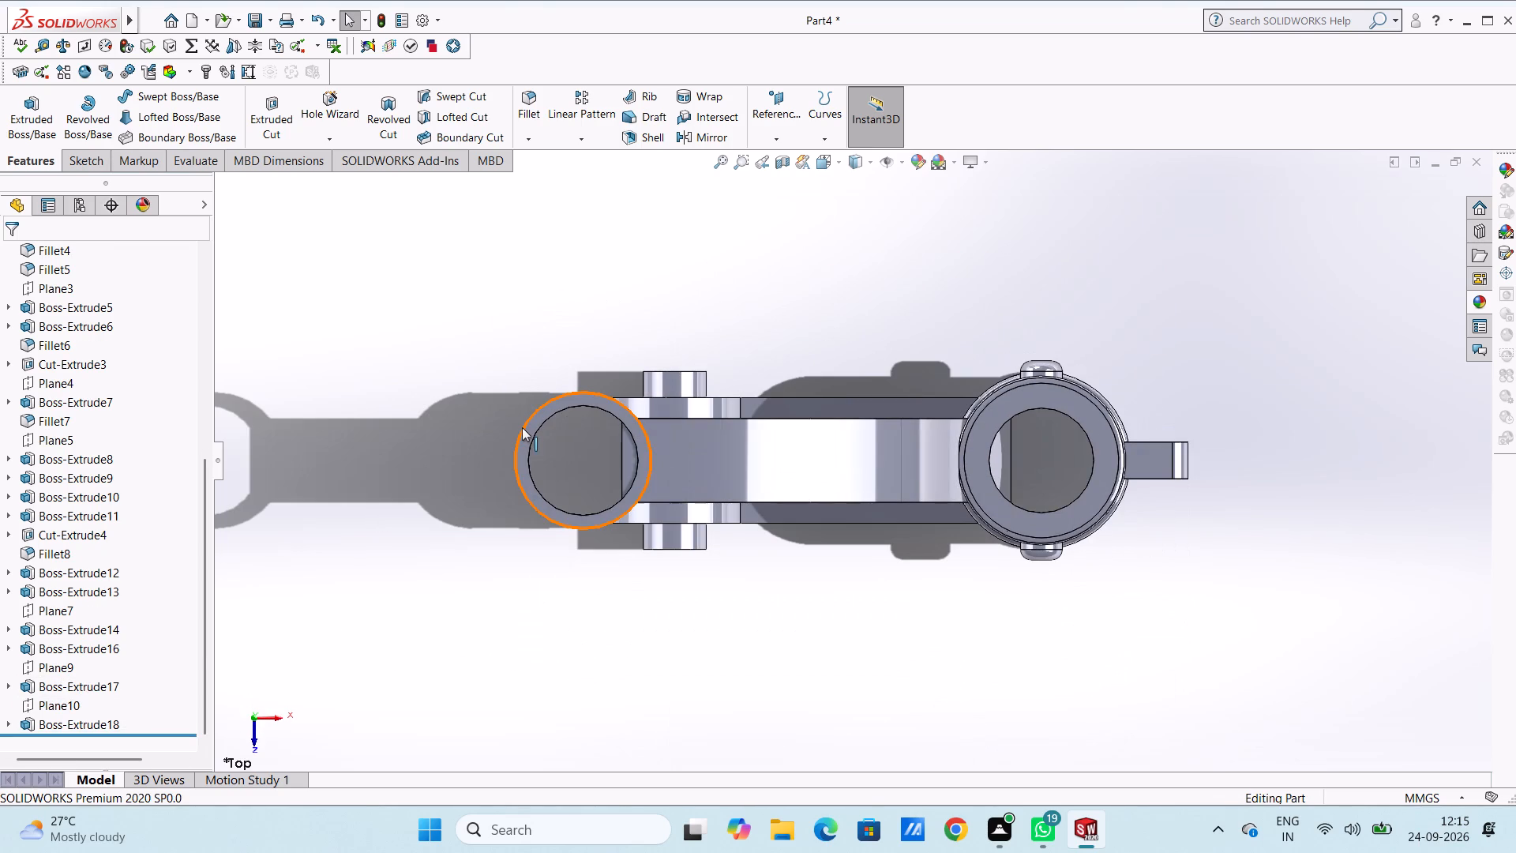
pyautogui.click(526, 430)
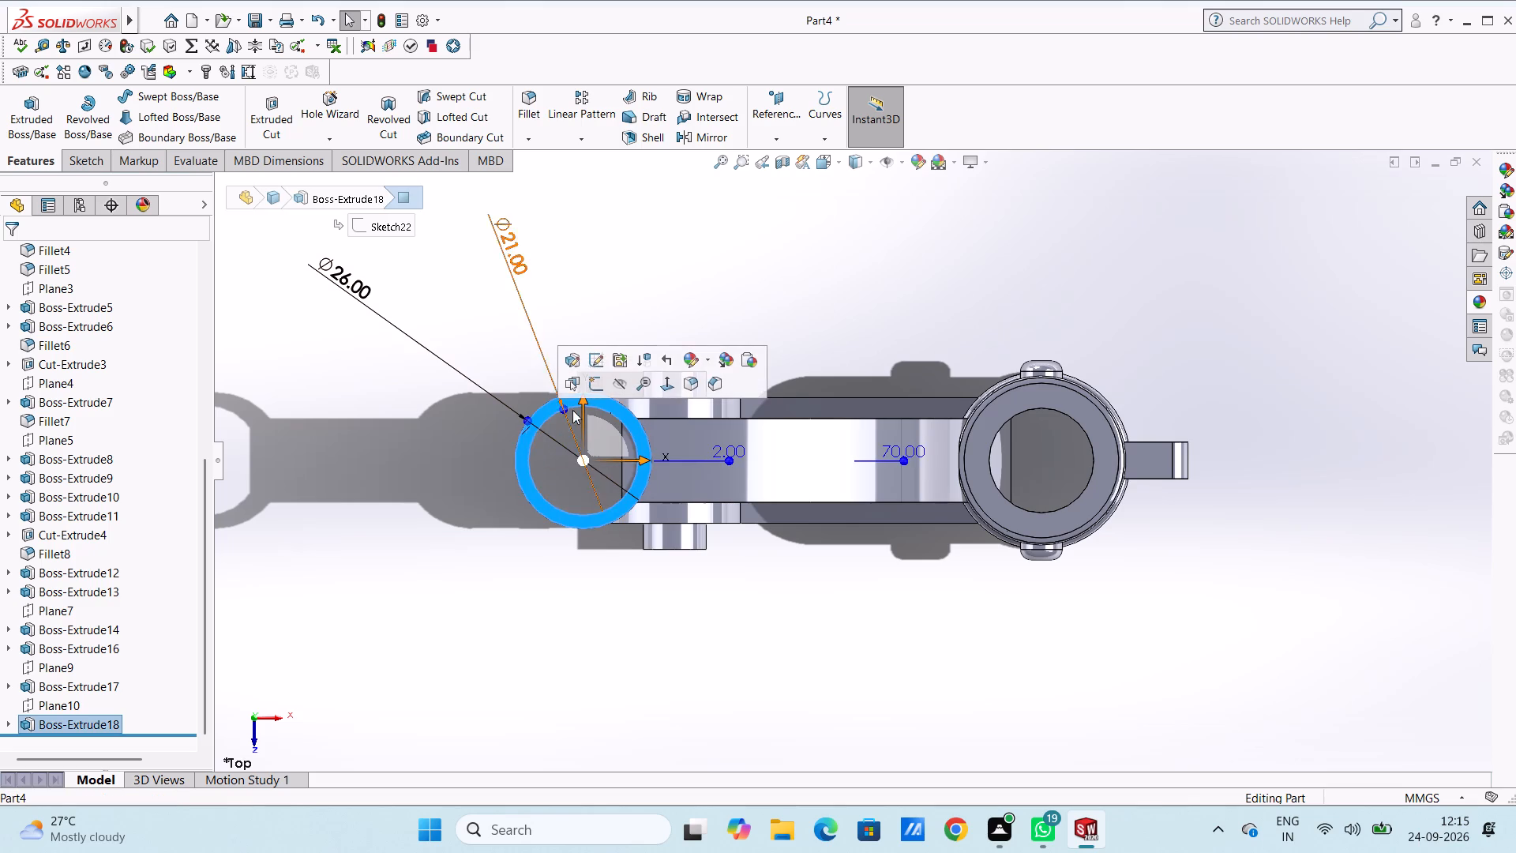
pyautogui.click(594, 383)
pyautogui.click(478, 425)
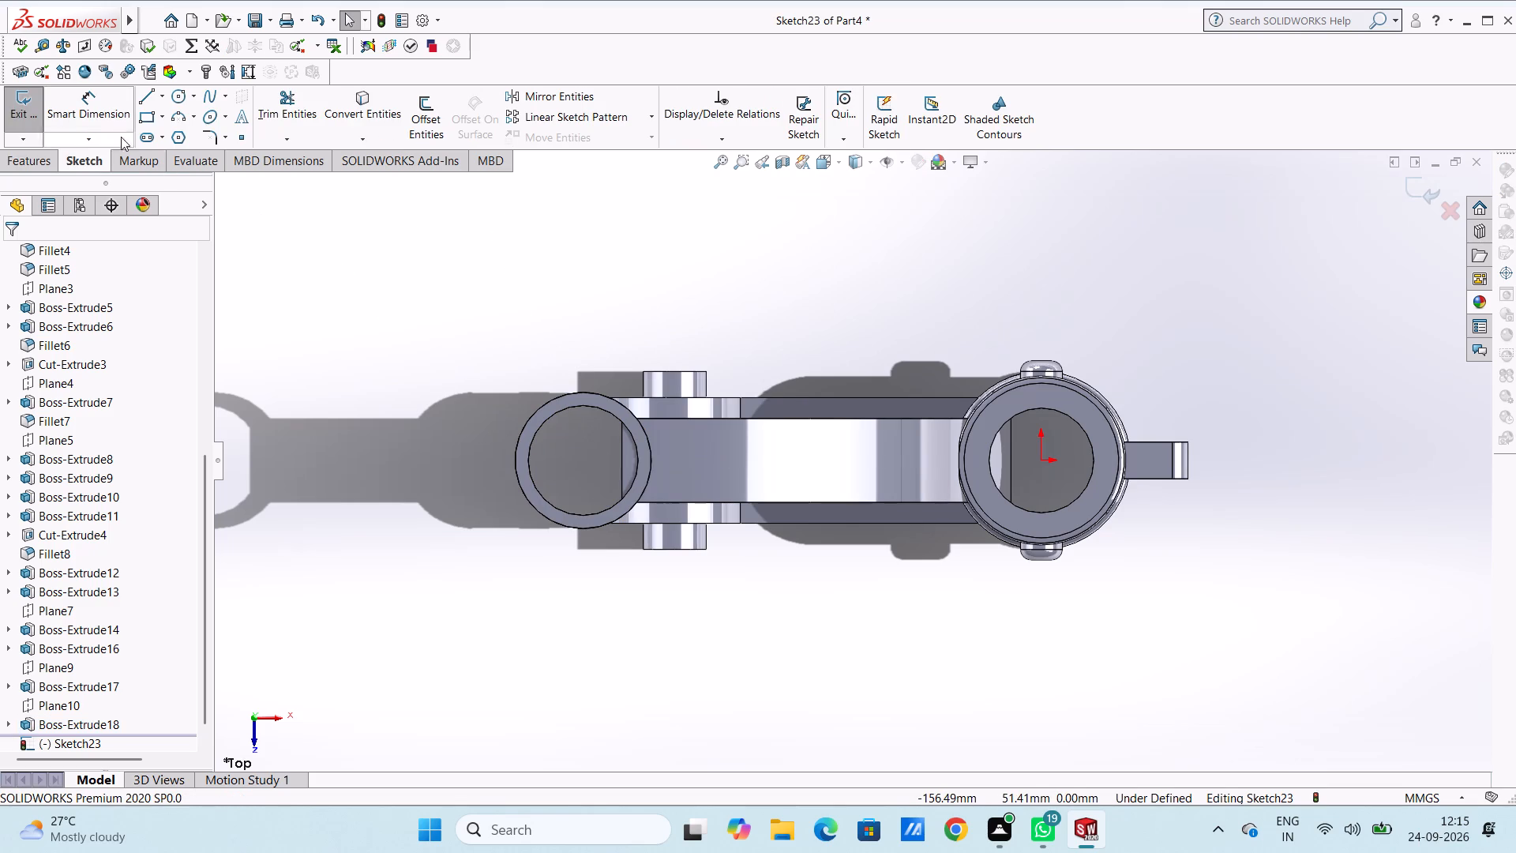
pyautogui.click(180, 100)
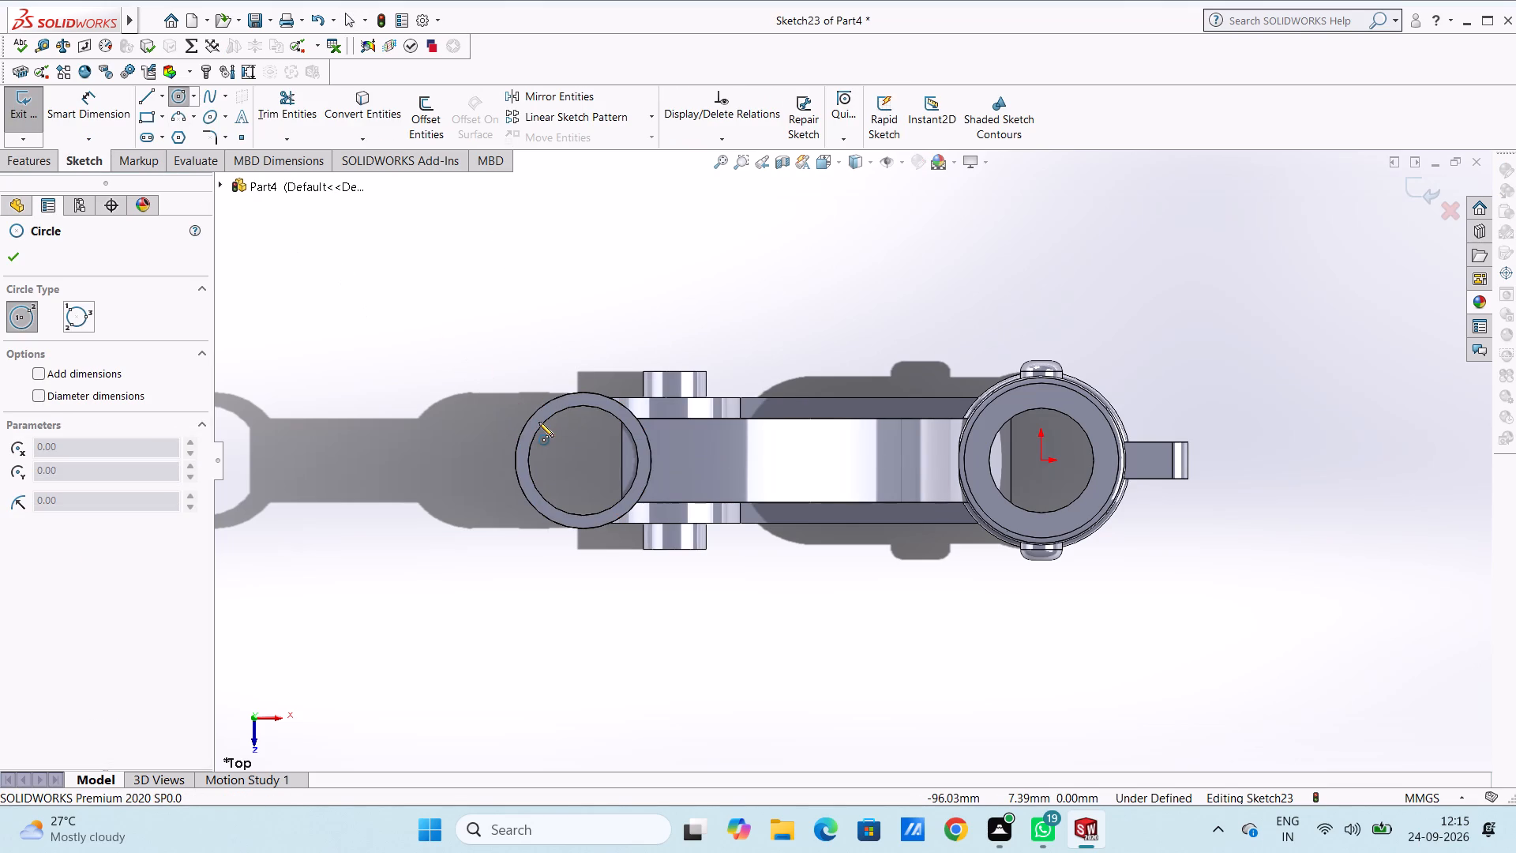
pyautogui.click(583, 460)
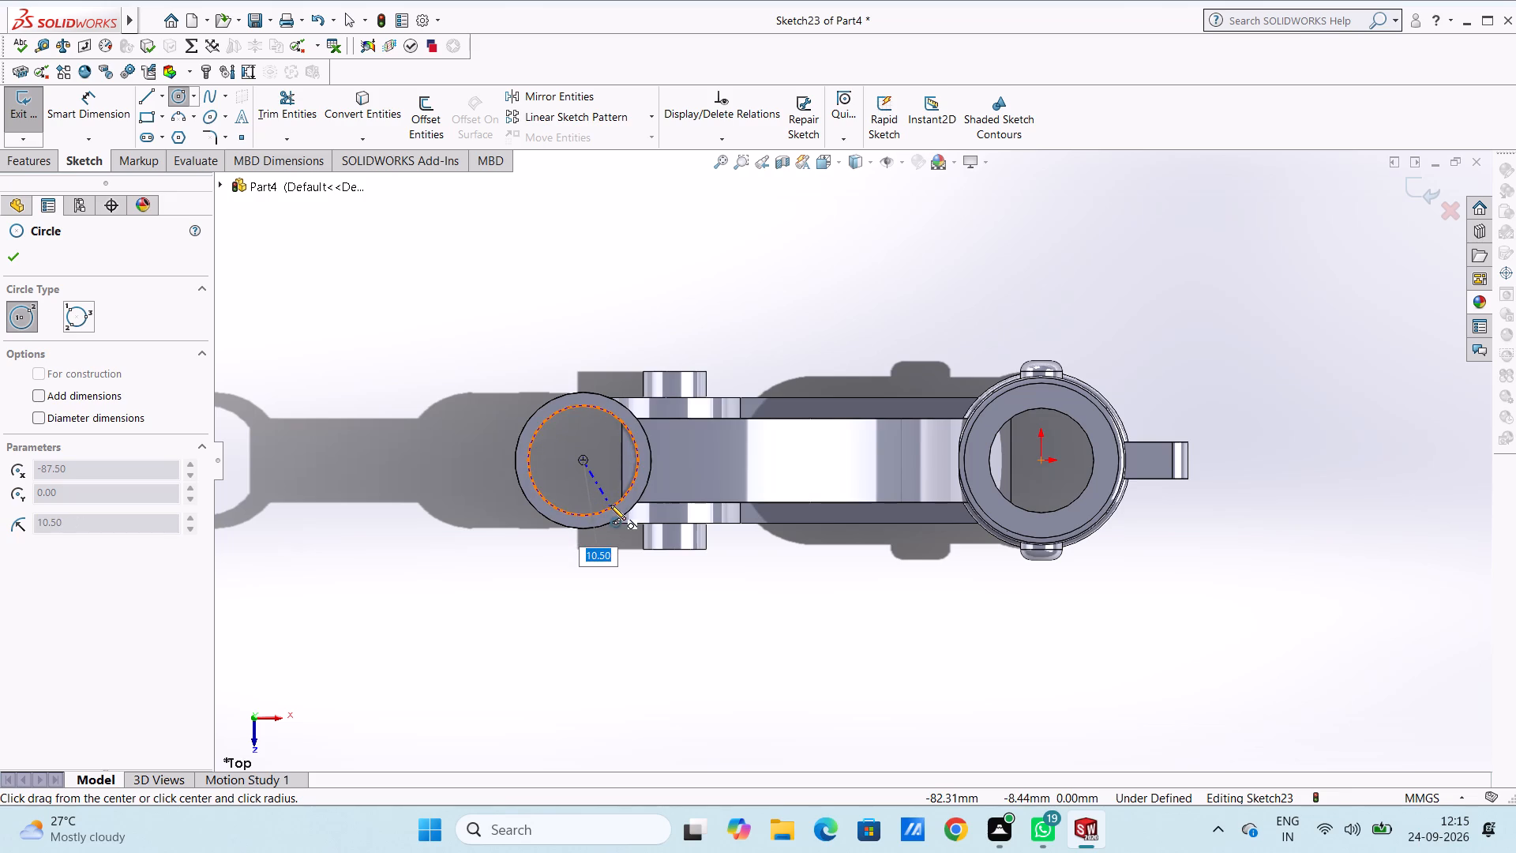
pyautogui.click(610, 505)
pyautogui.click(583, 459)
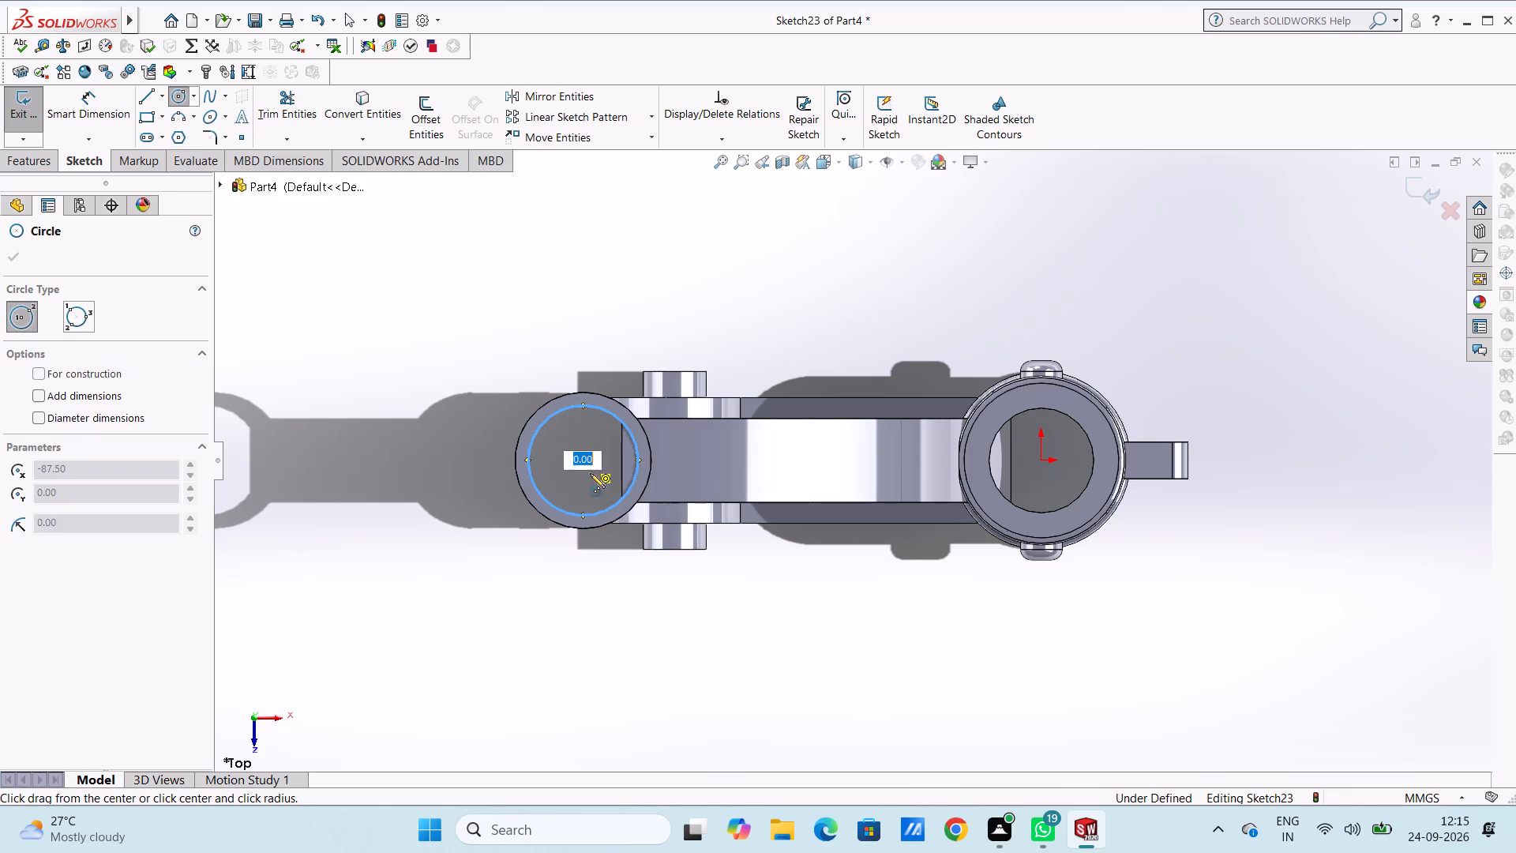
pyautogui.click(612, 518)
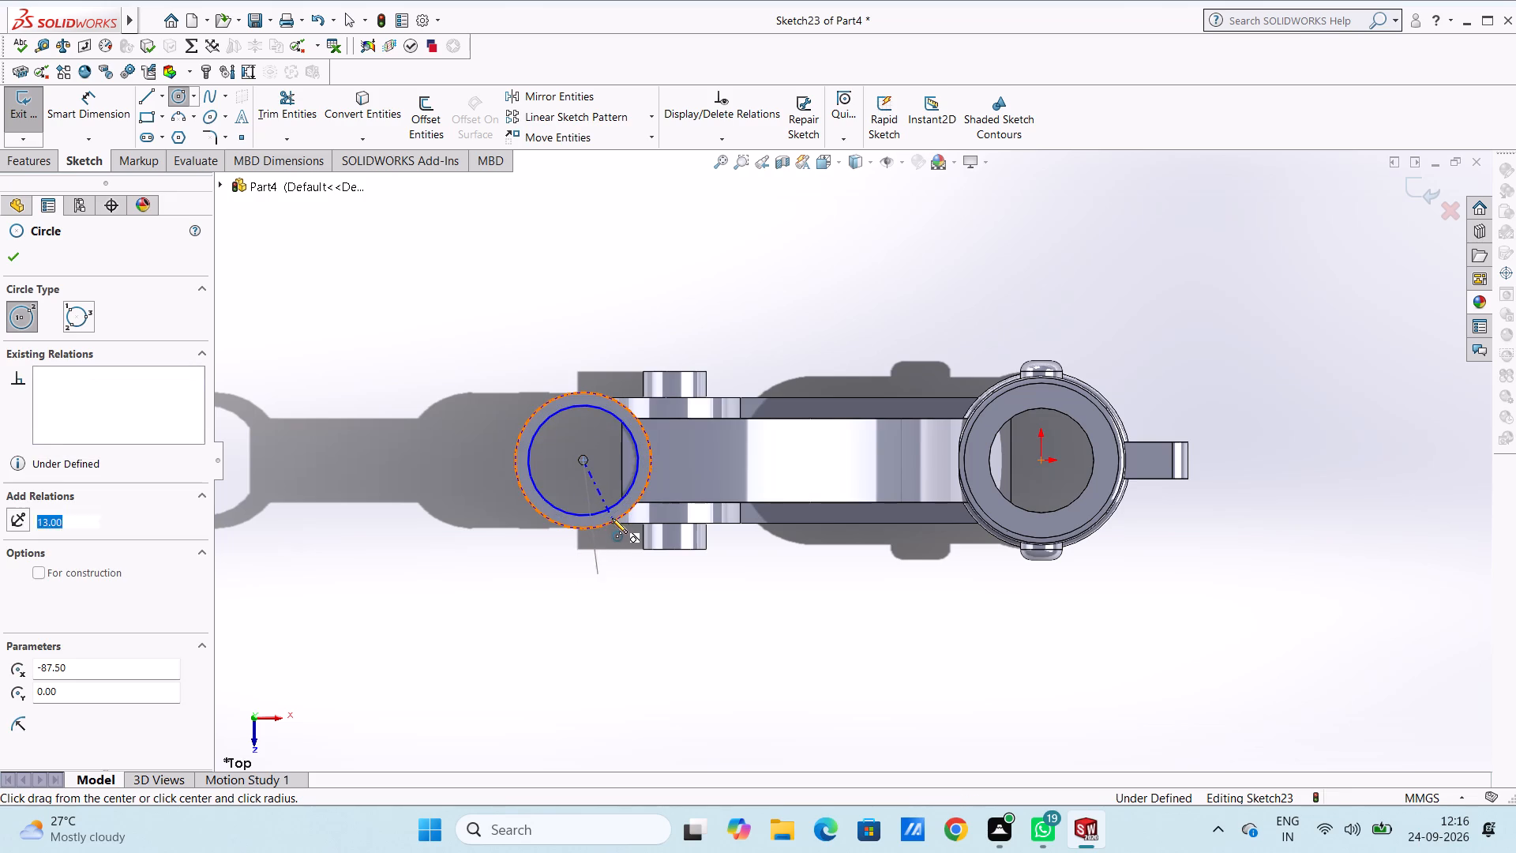
# Dimension the outer circle at 26 mm diameter and the inner circle at 21 mm diameter.
pyautogui.click(112, 116)
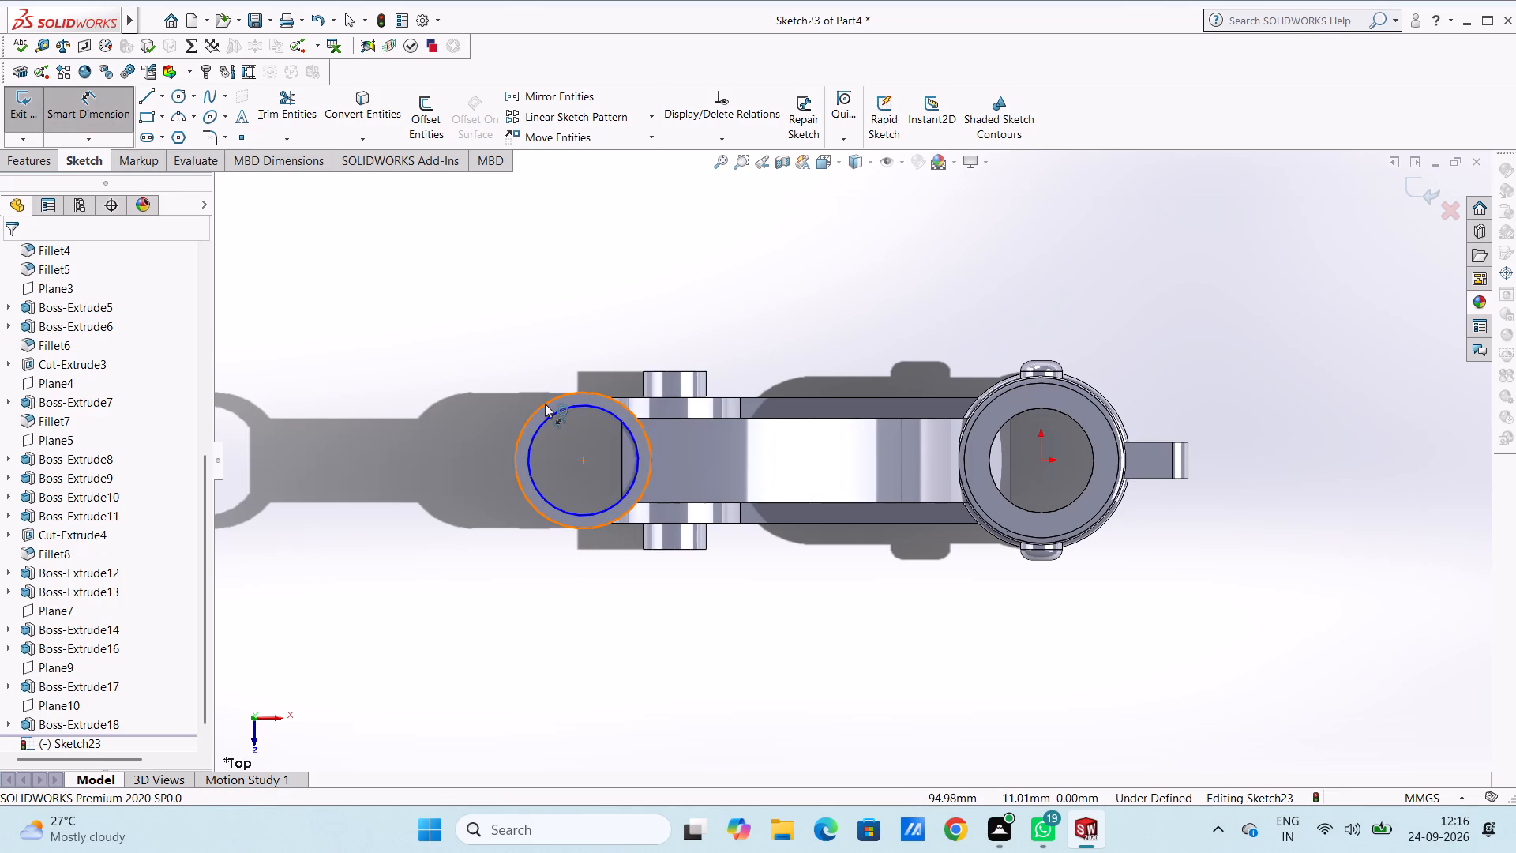
pyautogui.click(545, 404)
pyautogui.click(490, 274)
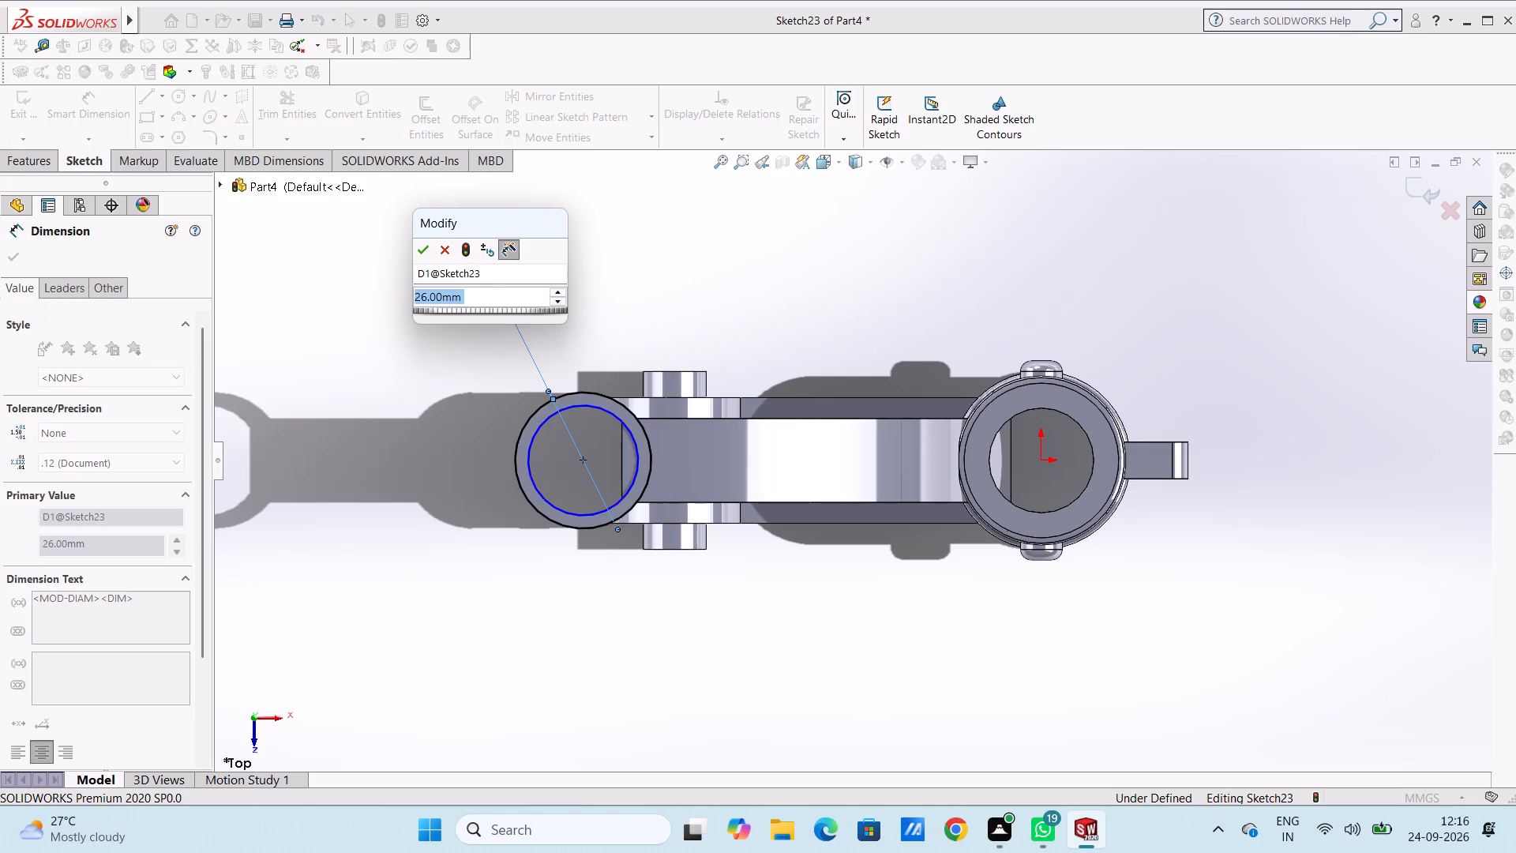
pyautogui.click(420, 256)
pyautogui.click(385, 250)
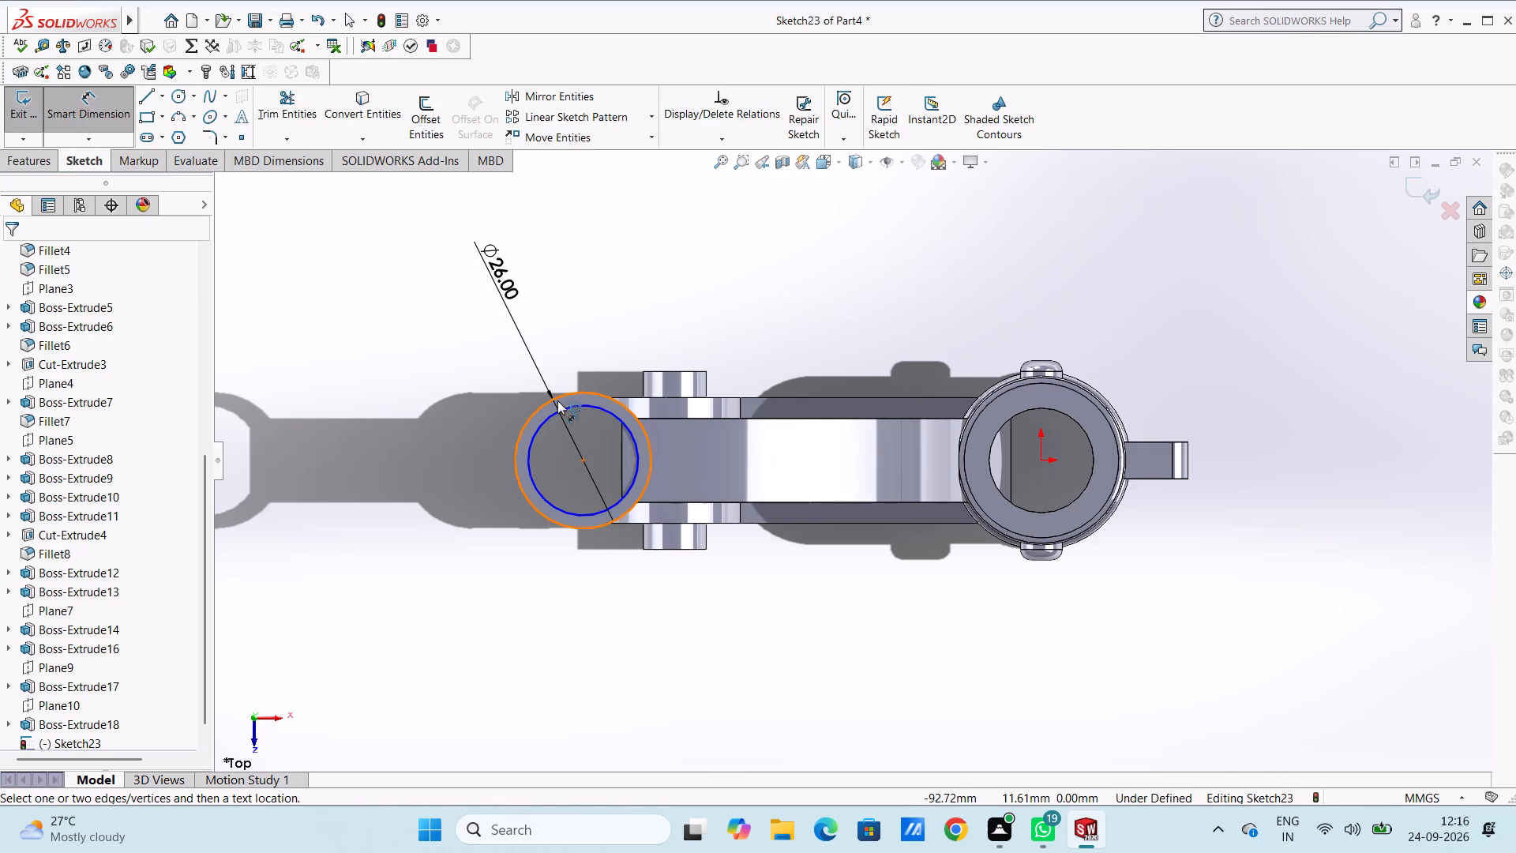
pyautogui.click(565, 404)
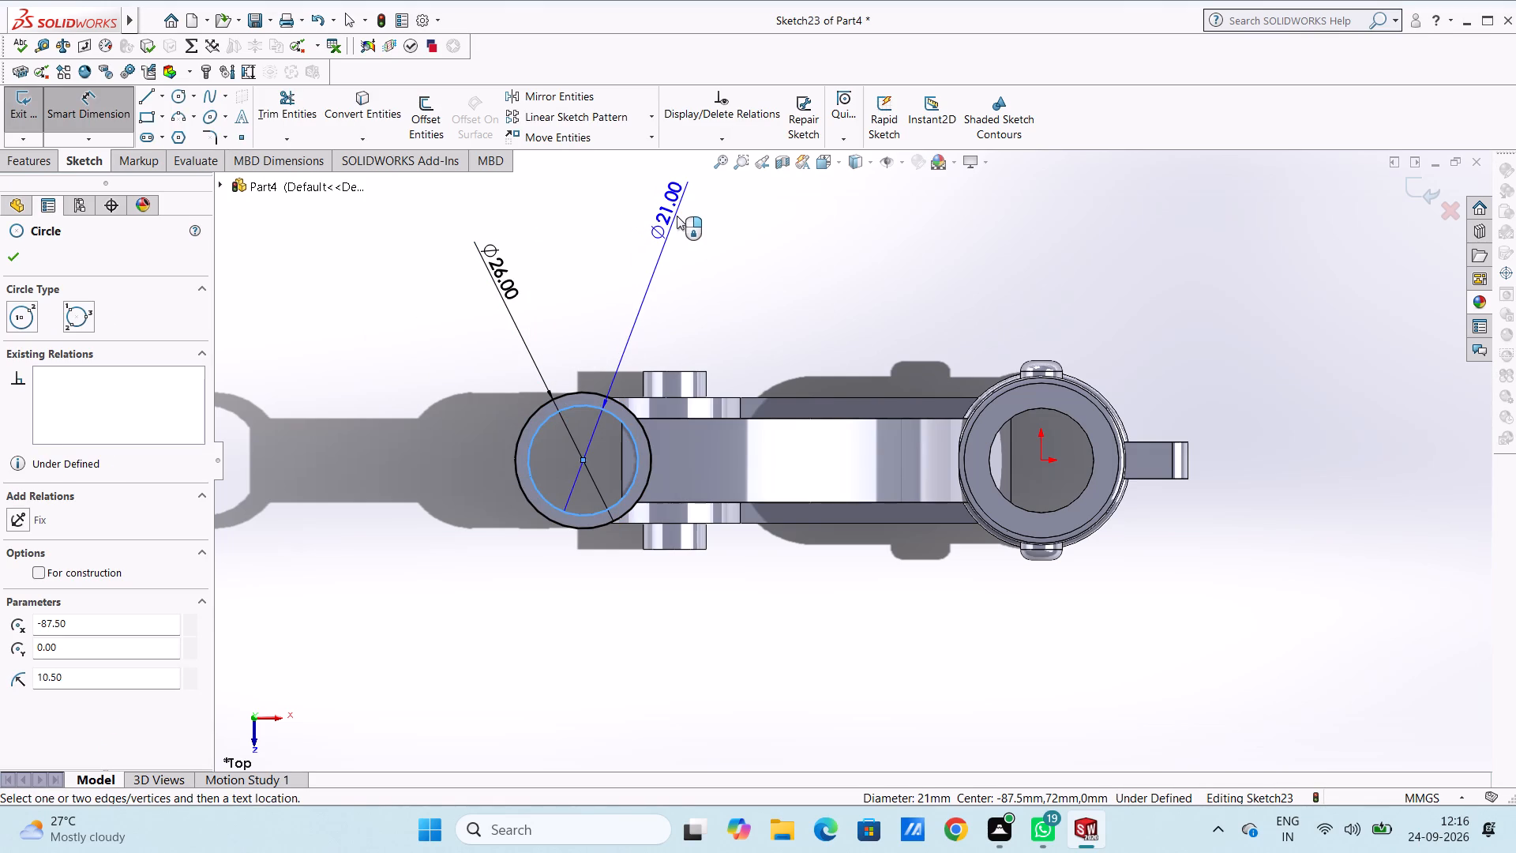
pyautogui.click(677, 215)
pyautogui.click(610, 188)
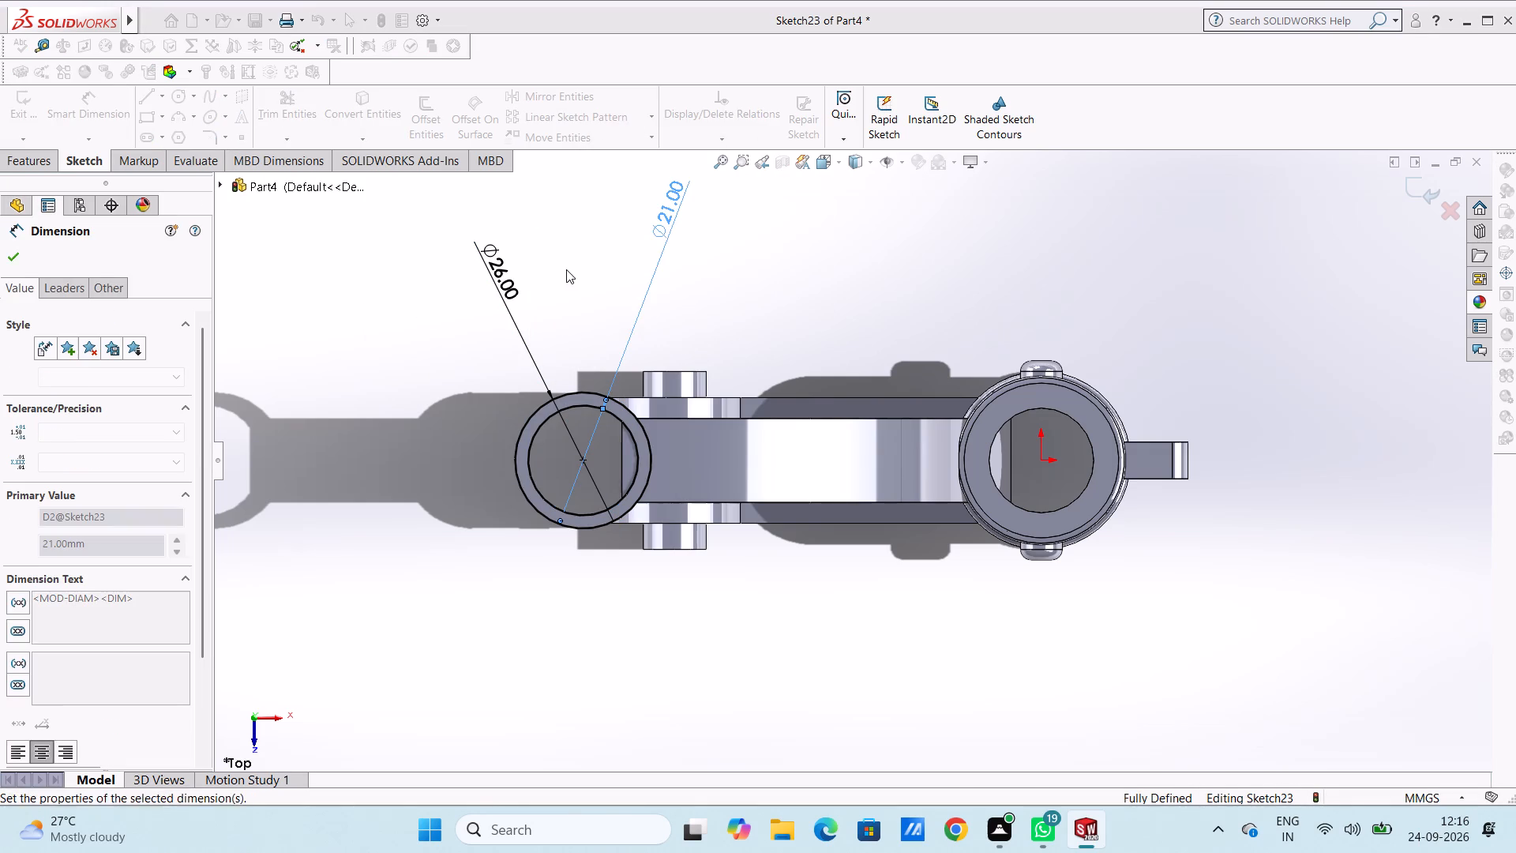
pyautogui.click(566, 269)
pyautogui.press('Escape')
pyautogui.press('Escape')
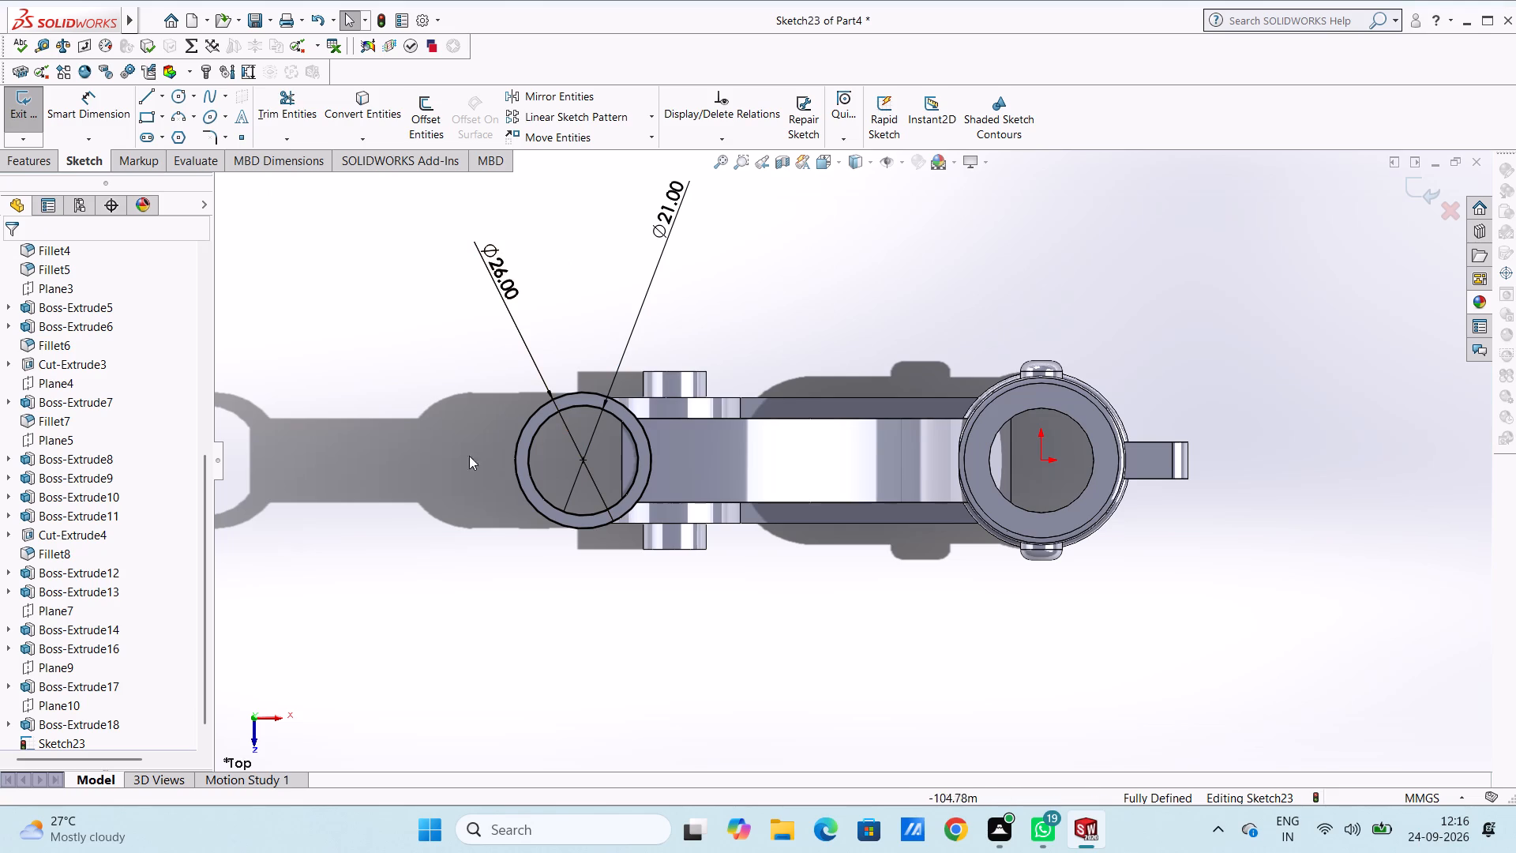
# Extrude the ring sketch 6 mm downward as a blind boss with the direction reversed, merged with the body.
pyautogui.moveTo(497, 596); pyautogui.dragTo(488, 317, button='middle')
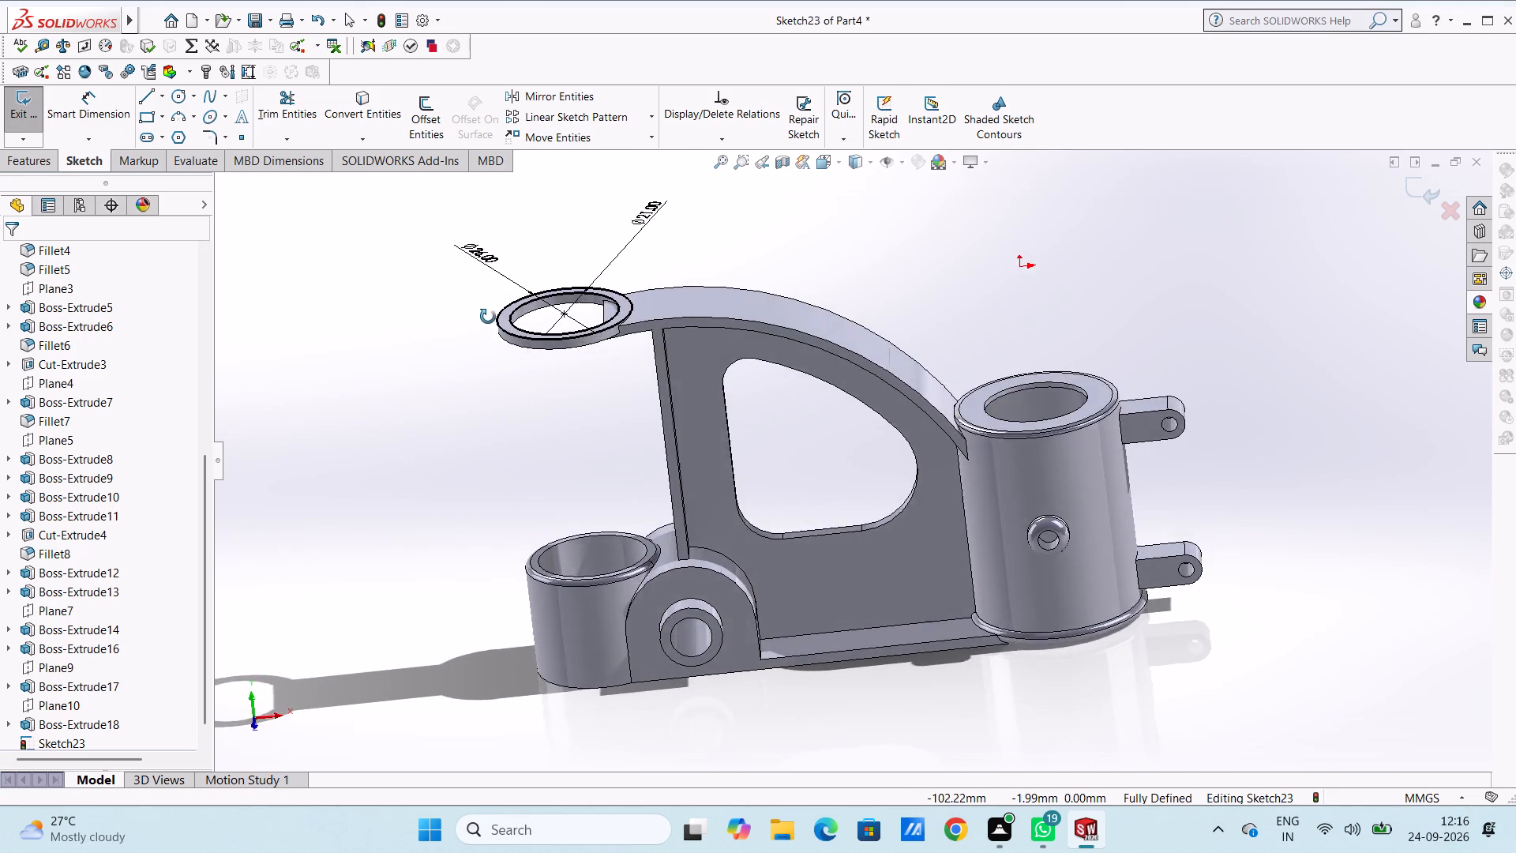
pyautogui.moveTo(488, 317); pyautogui.dragTo(480, 252, button='middle')
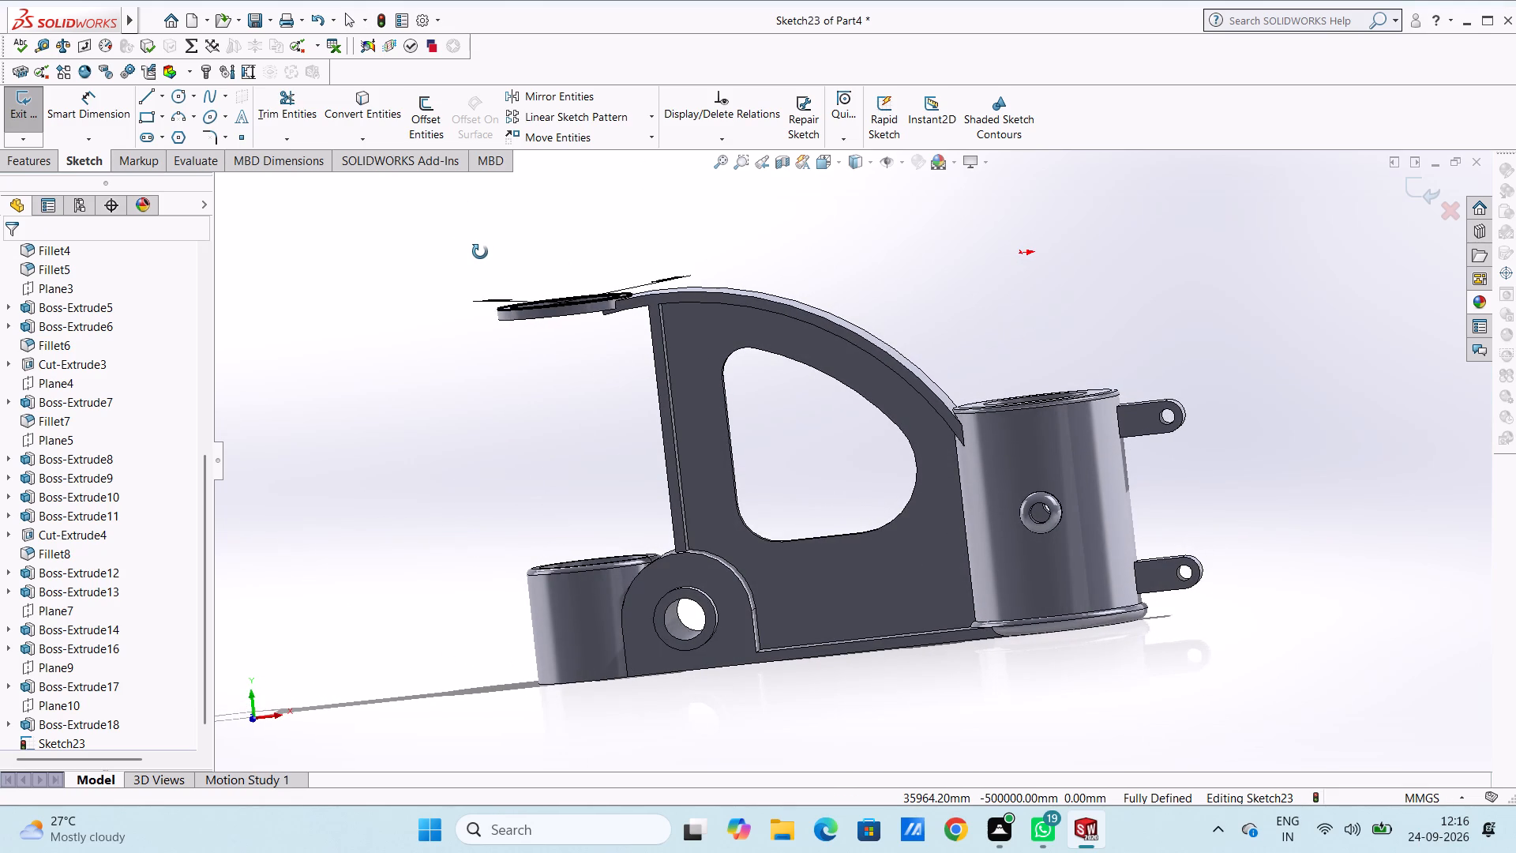
pyautogui.moveTo(480, 252); pyautogui.dragTo(475, 252, button='middle')
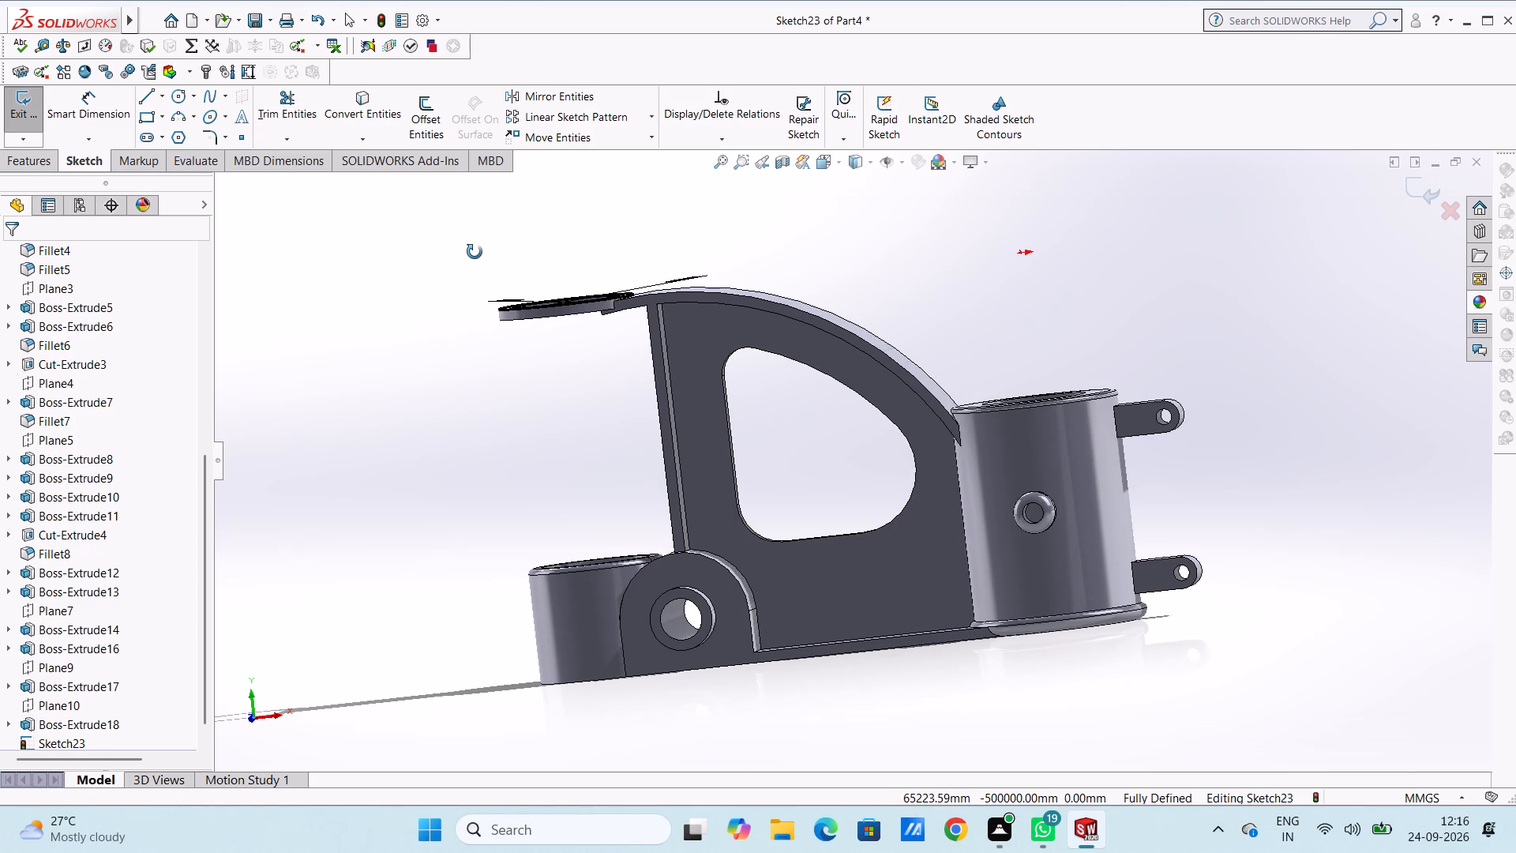
pyautogui.moveTo(475, 252); pyautogui.dragTo(478, 252, button='middle')
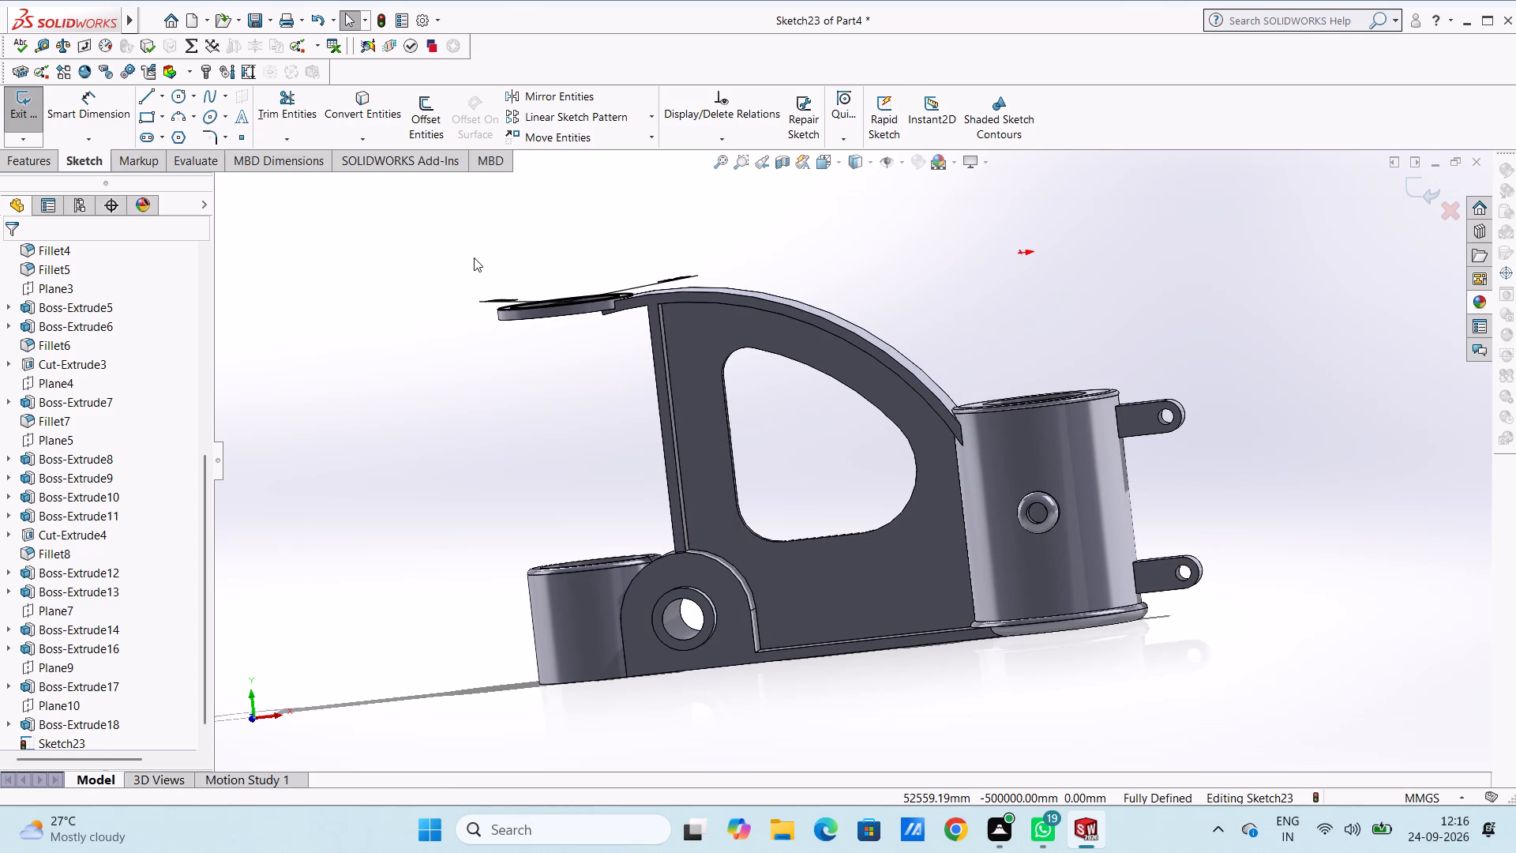
pyautogui.click(38, 162)
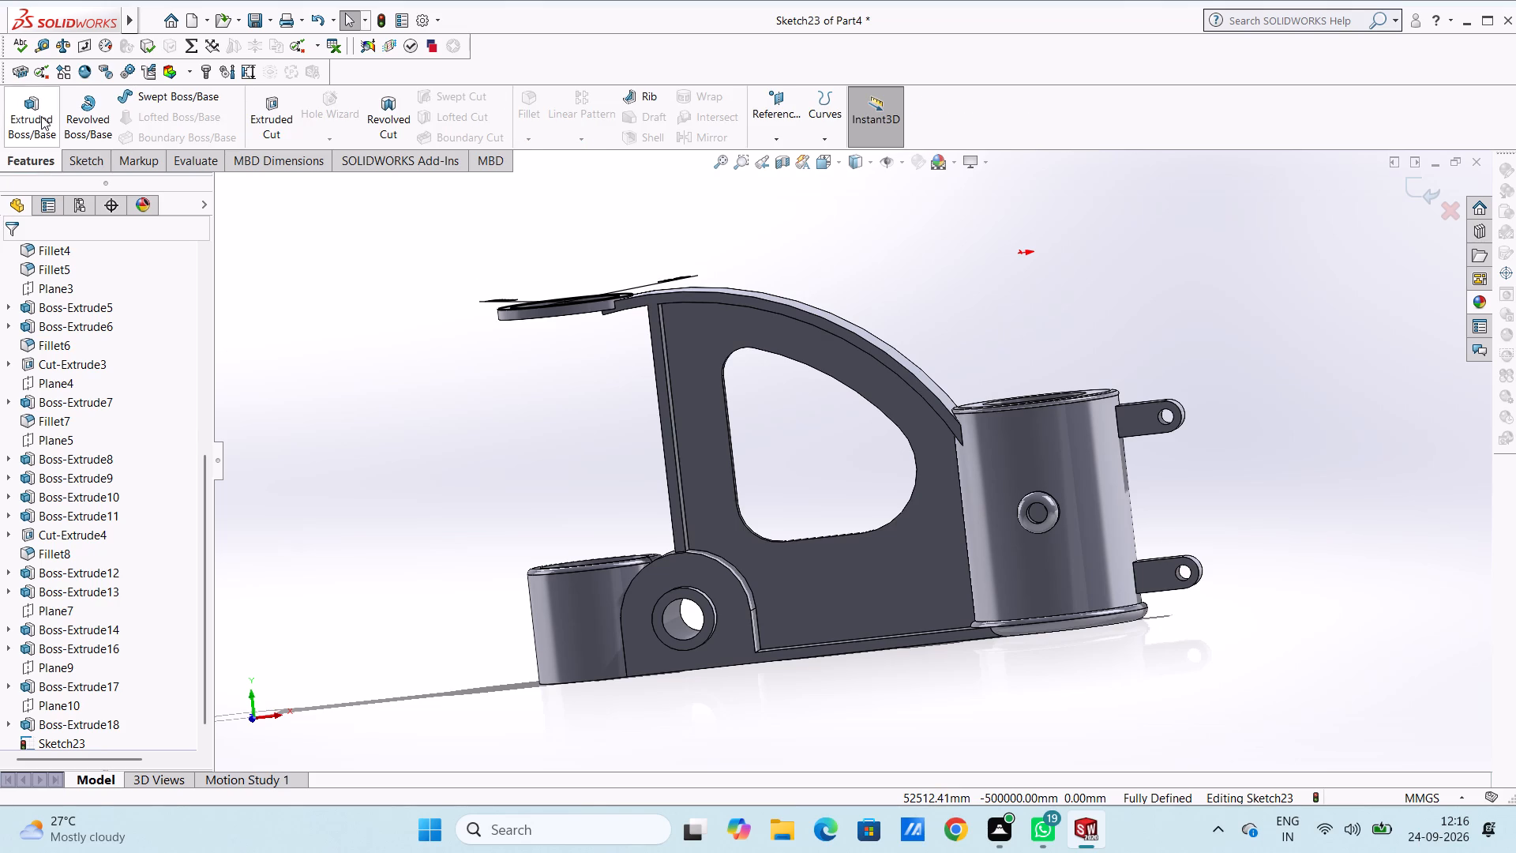
pyautogui.click(39, 113)
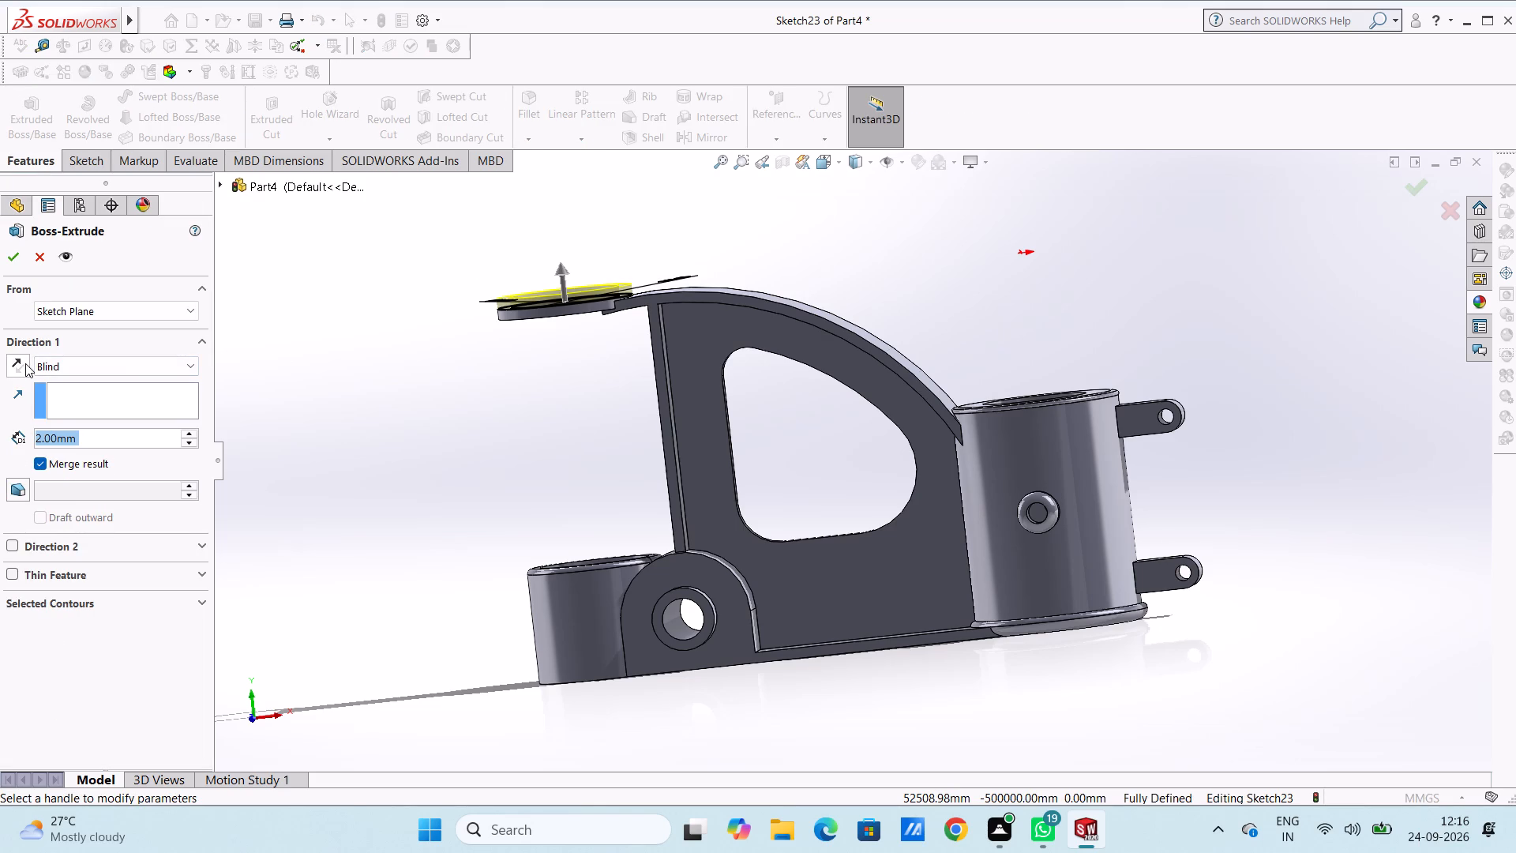
pyautogui.click(21, 363)
pyautogui.doubleClick(170, 438)
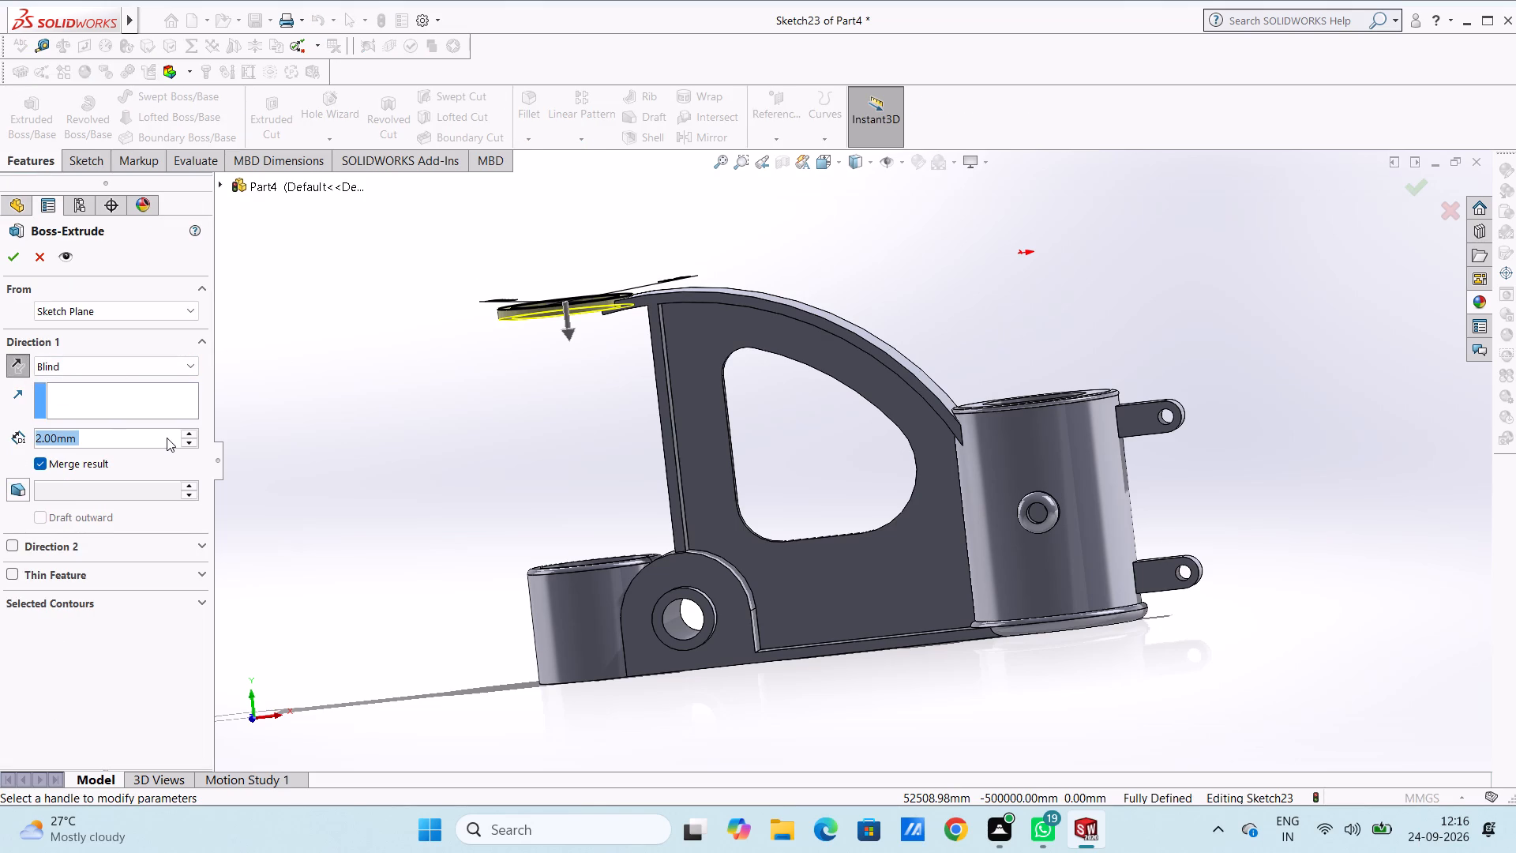
pyautogui.press('4')
pyautogui.press('Return')
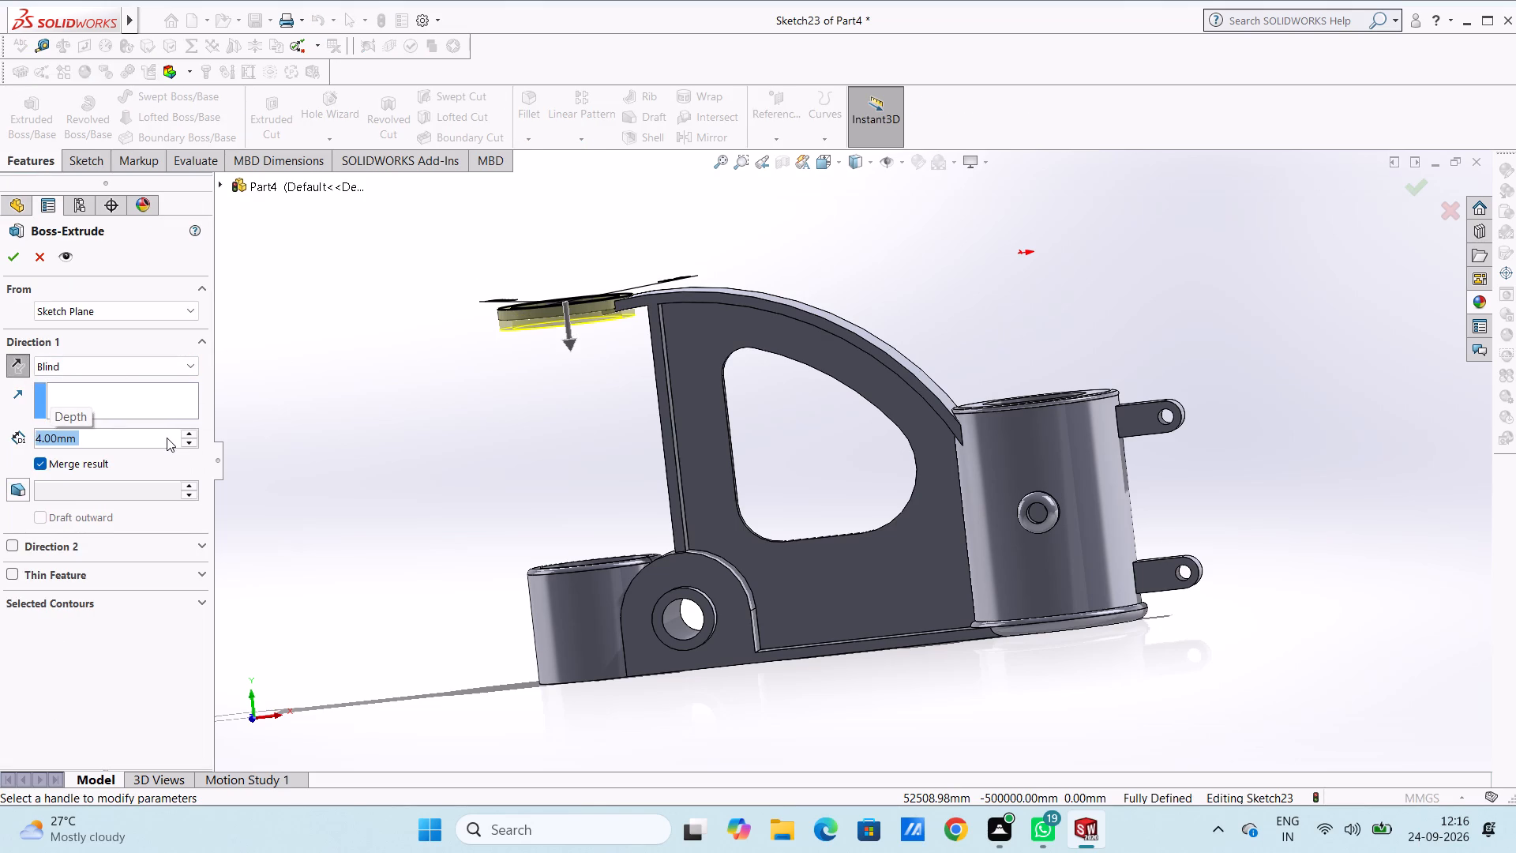
pyautogui.press('5')
pyautogui.press('Return')
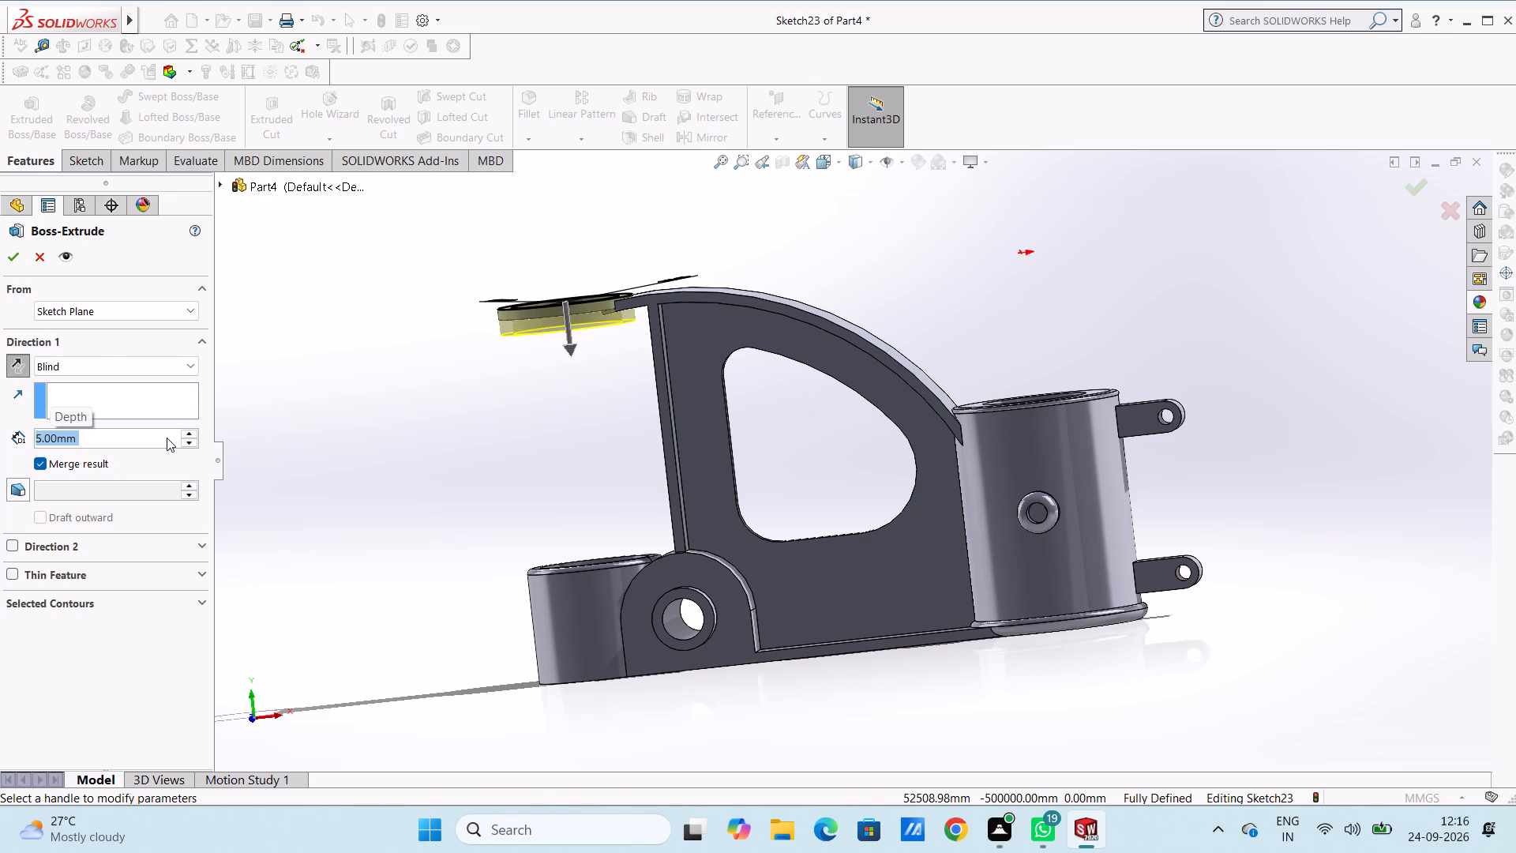
pyautogui.press('6')
pyautogui.press('Return')
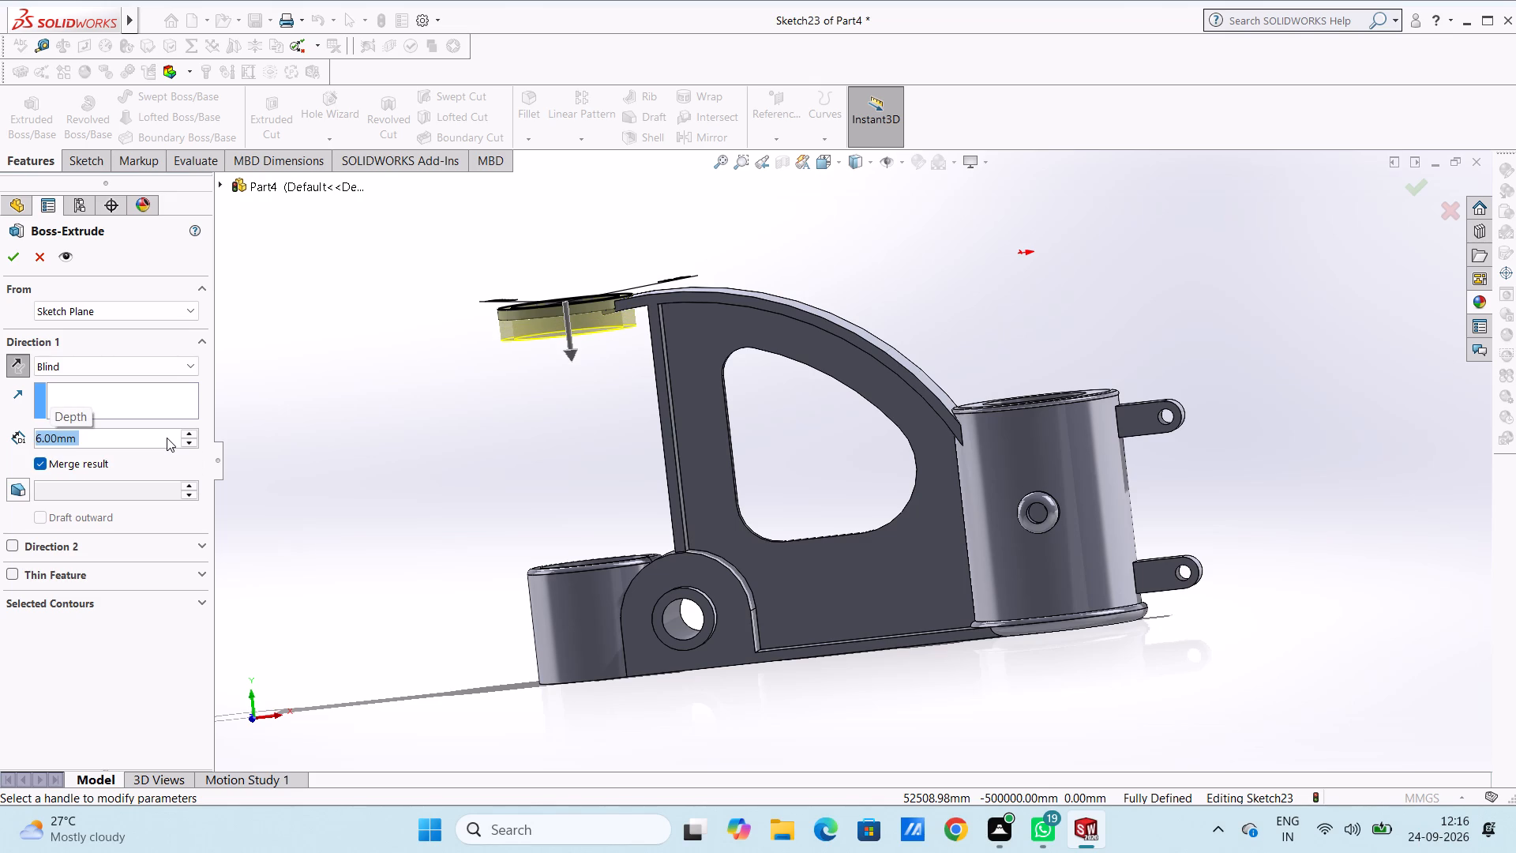
pyautogui.click(12, 259)
pyautogui.click(455, 404)
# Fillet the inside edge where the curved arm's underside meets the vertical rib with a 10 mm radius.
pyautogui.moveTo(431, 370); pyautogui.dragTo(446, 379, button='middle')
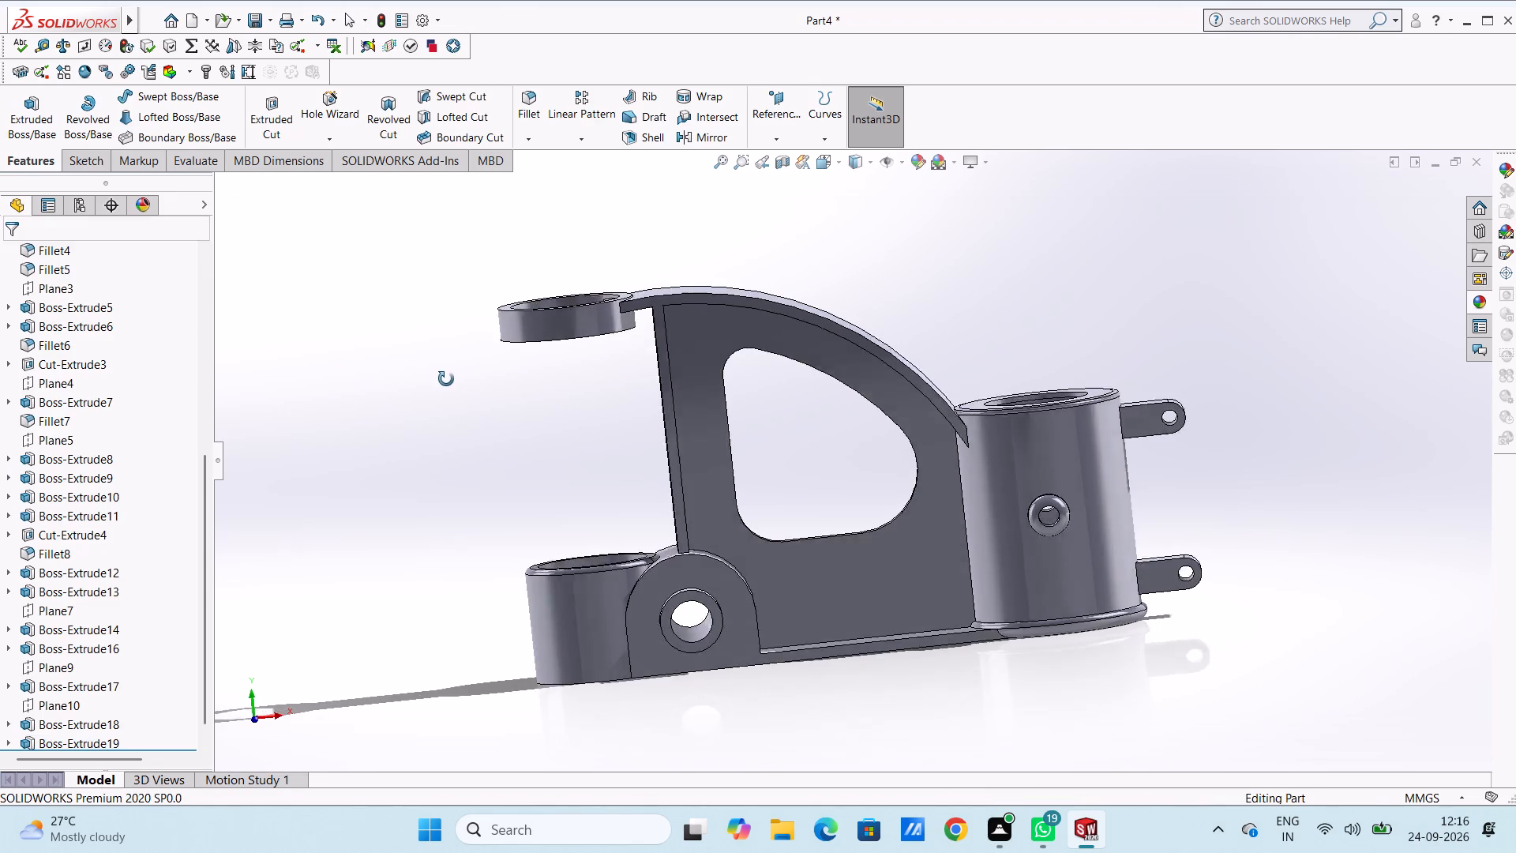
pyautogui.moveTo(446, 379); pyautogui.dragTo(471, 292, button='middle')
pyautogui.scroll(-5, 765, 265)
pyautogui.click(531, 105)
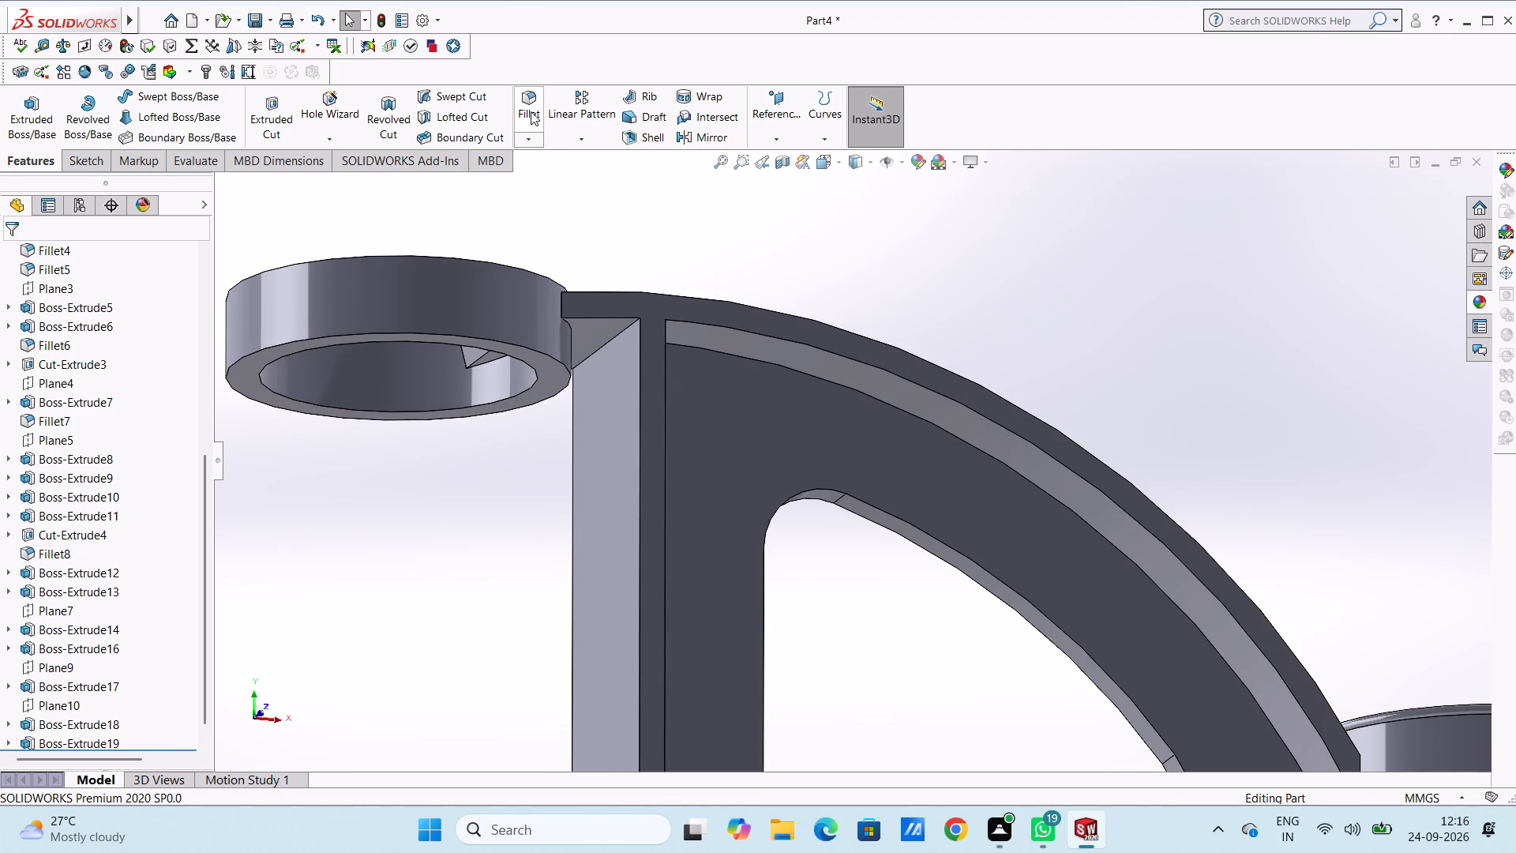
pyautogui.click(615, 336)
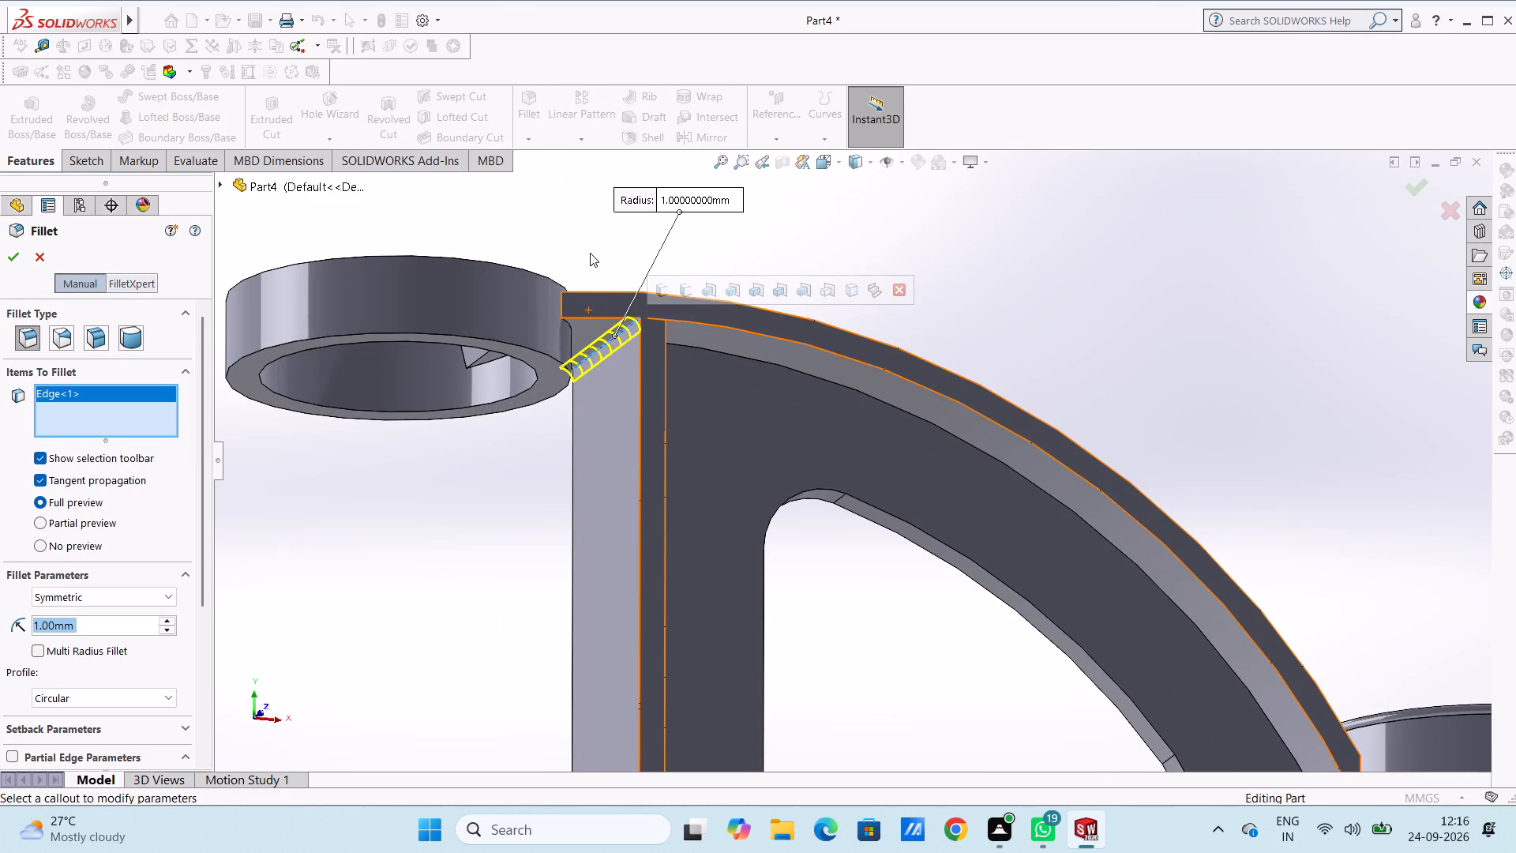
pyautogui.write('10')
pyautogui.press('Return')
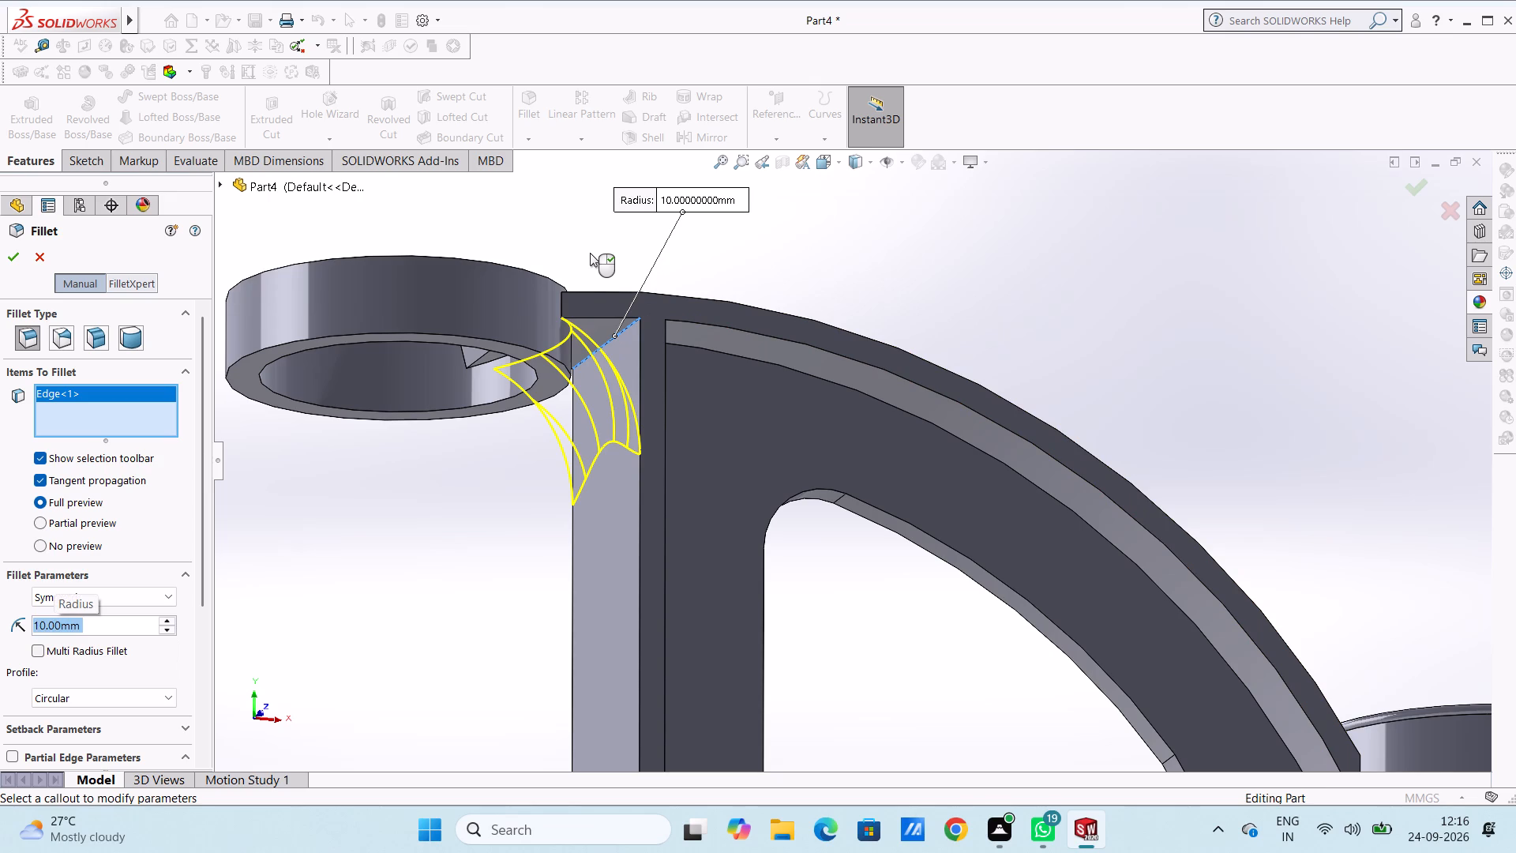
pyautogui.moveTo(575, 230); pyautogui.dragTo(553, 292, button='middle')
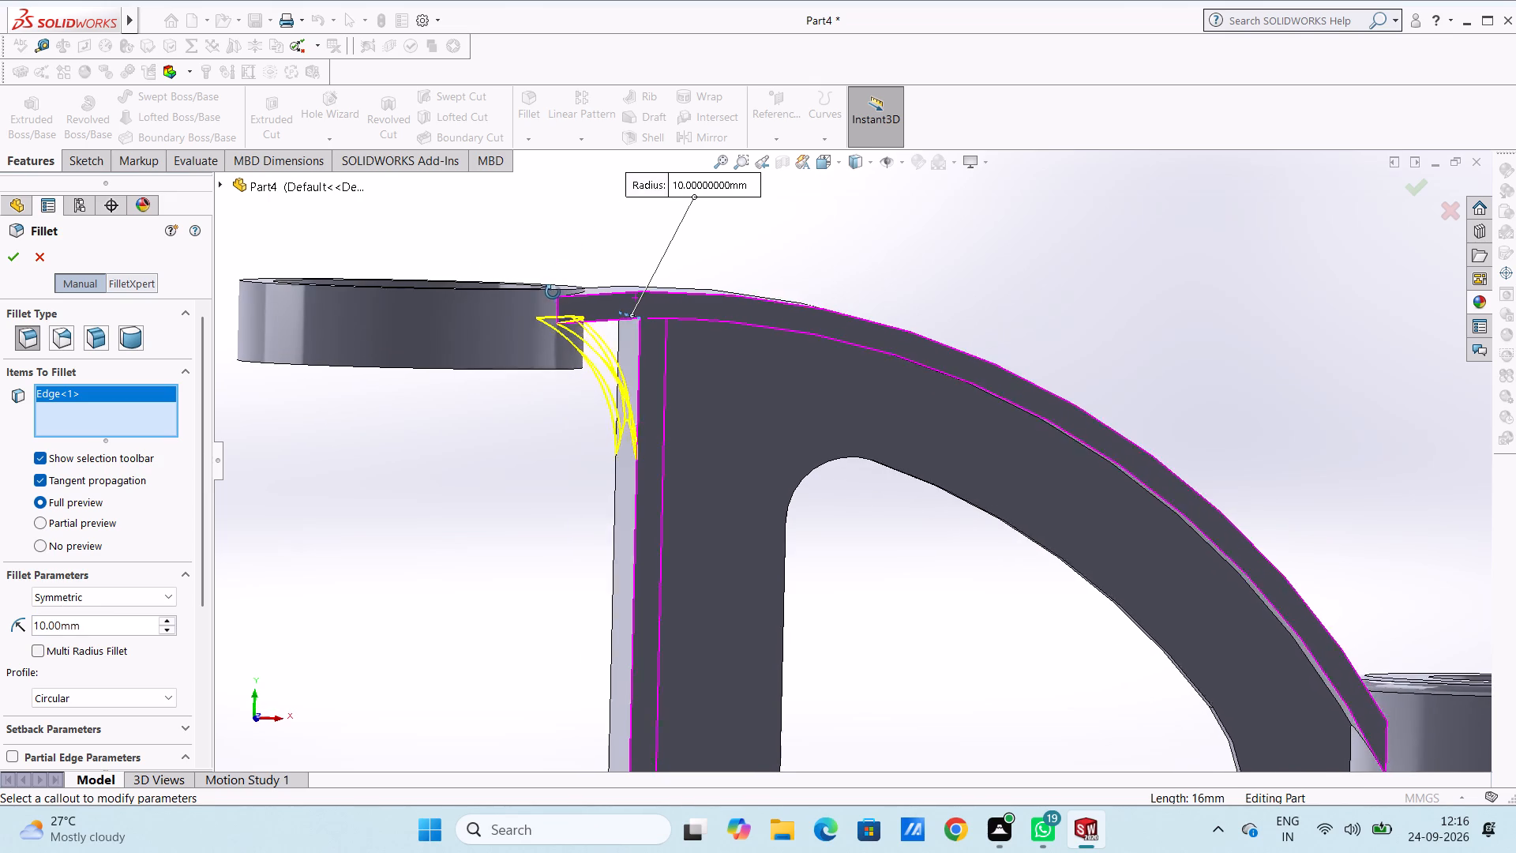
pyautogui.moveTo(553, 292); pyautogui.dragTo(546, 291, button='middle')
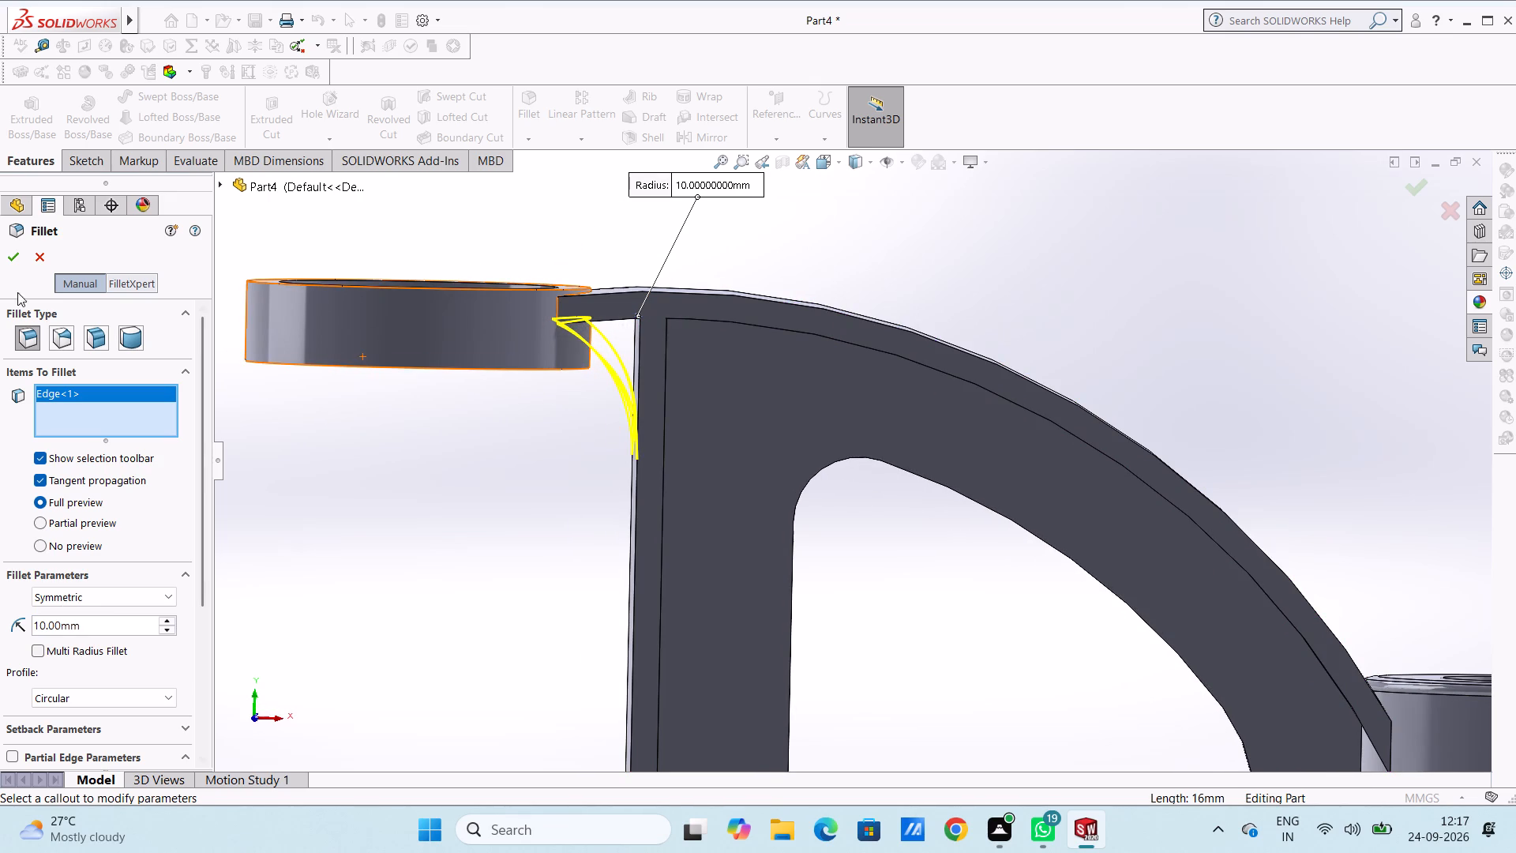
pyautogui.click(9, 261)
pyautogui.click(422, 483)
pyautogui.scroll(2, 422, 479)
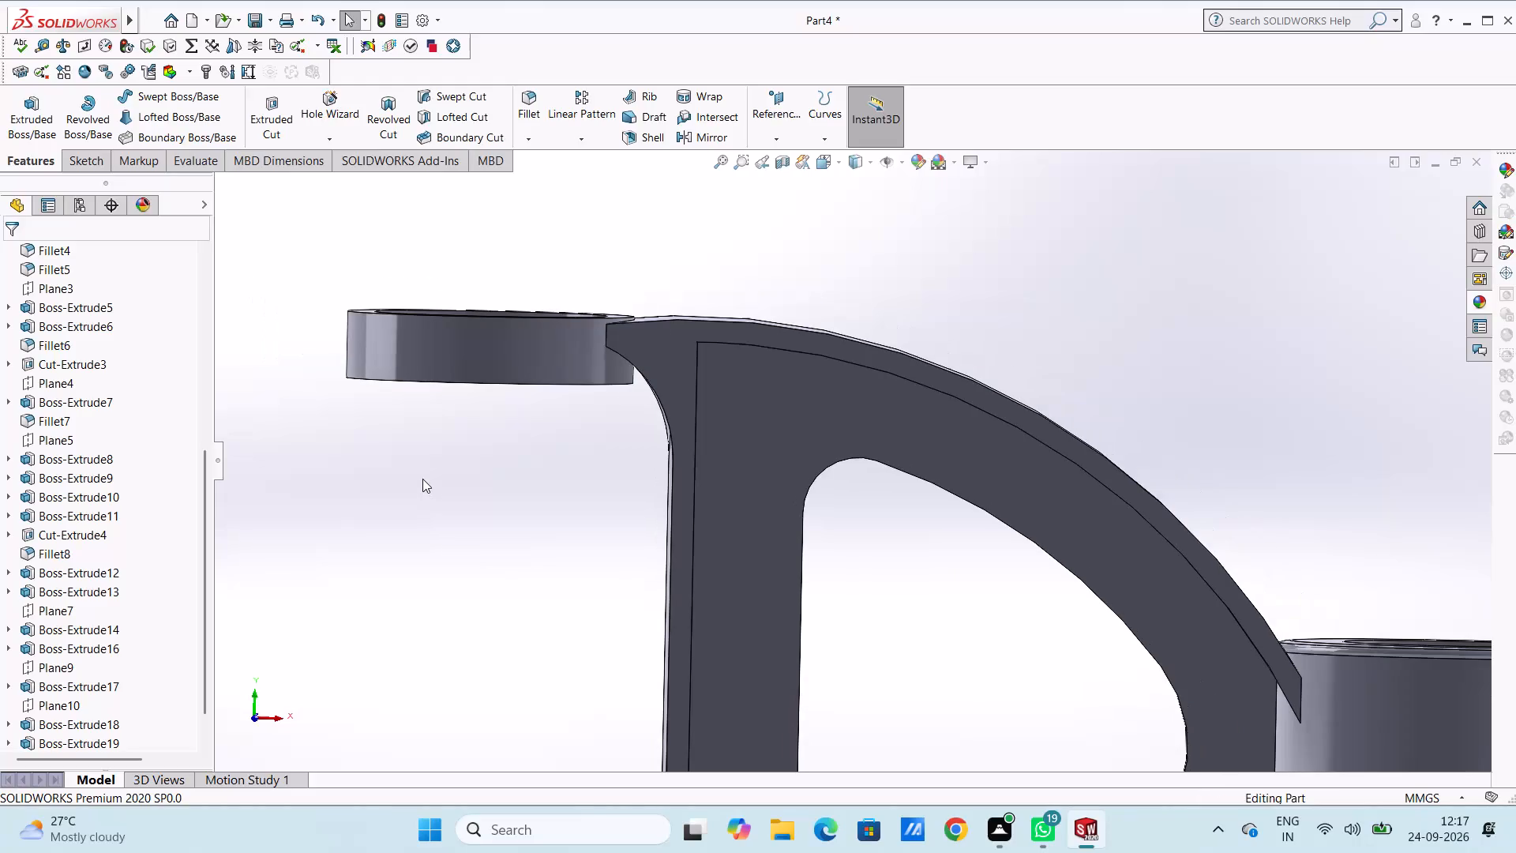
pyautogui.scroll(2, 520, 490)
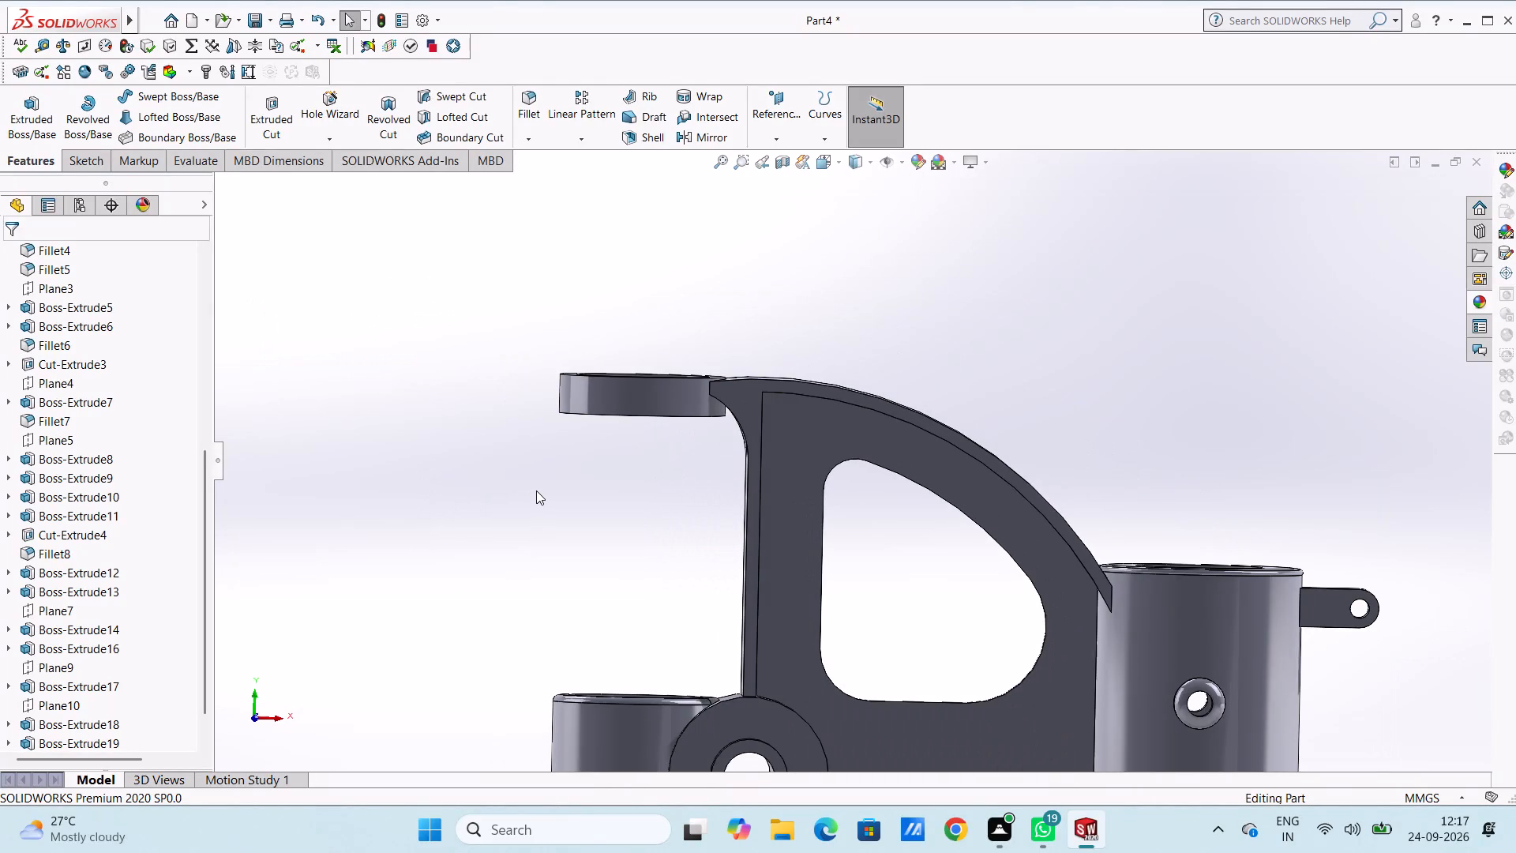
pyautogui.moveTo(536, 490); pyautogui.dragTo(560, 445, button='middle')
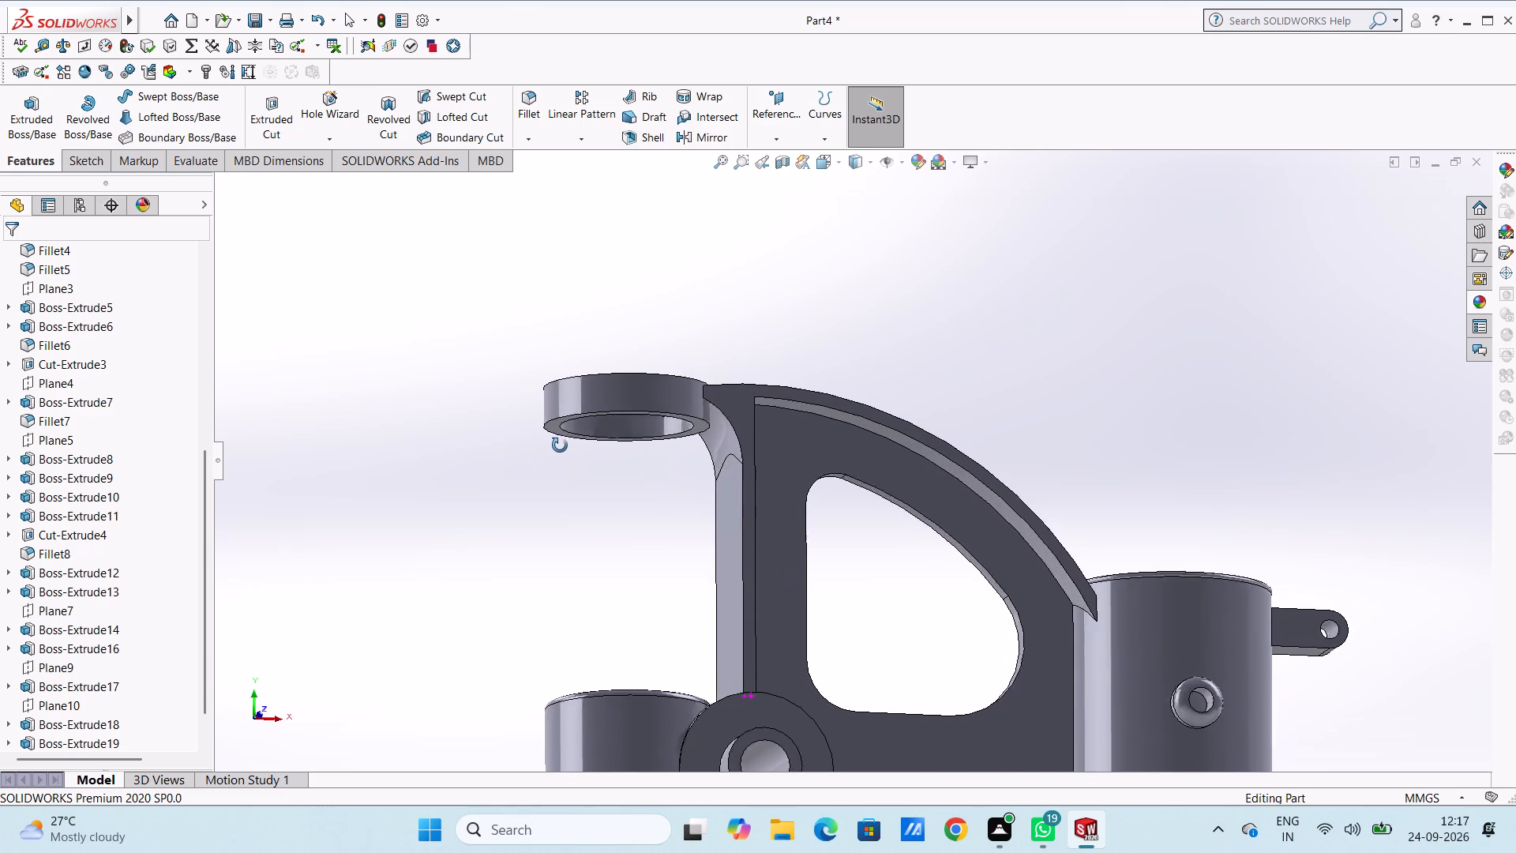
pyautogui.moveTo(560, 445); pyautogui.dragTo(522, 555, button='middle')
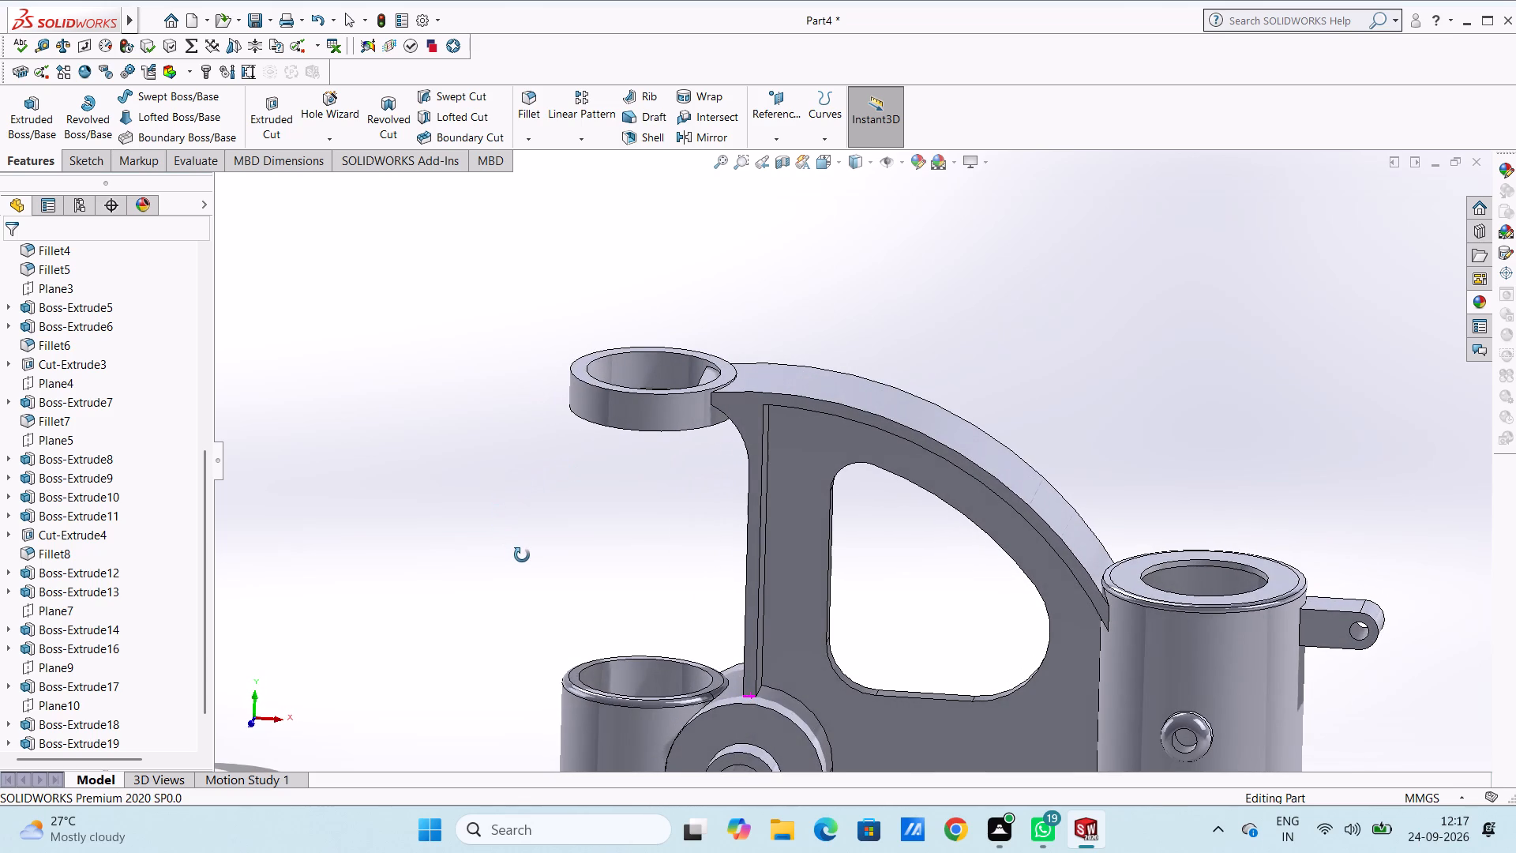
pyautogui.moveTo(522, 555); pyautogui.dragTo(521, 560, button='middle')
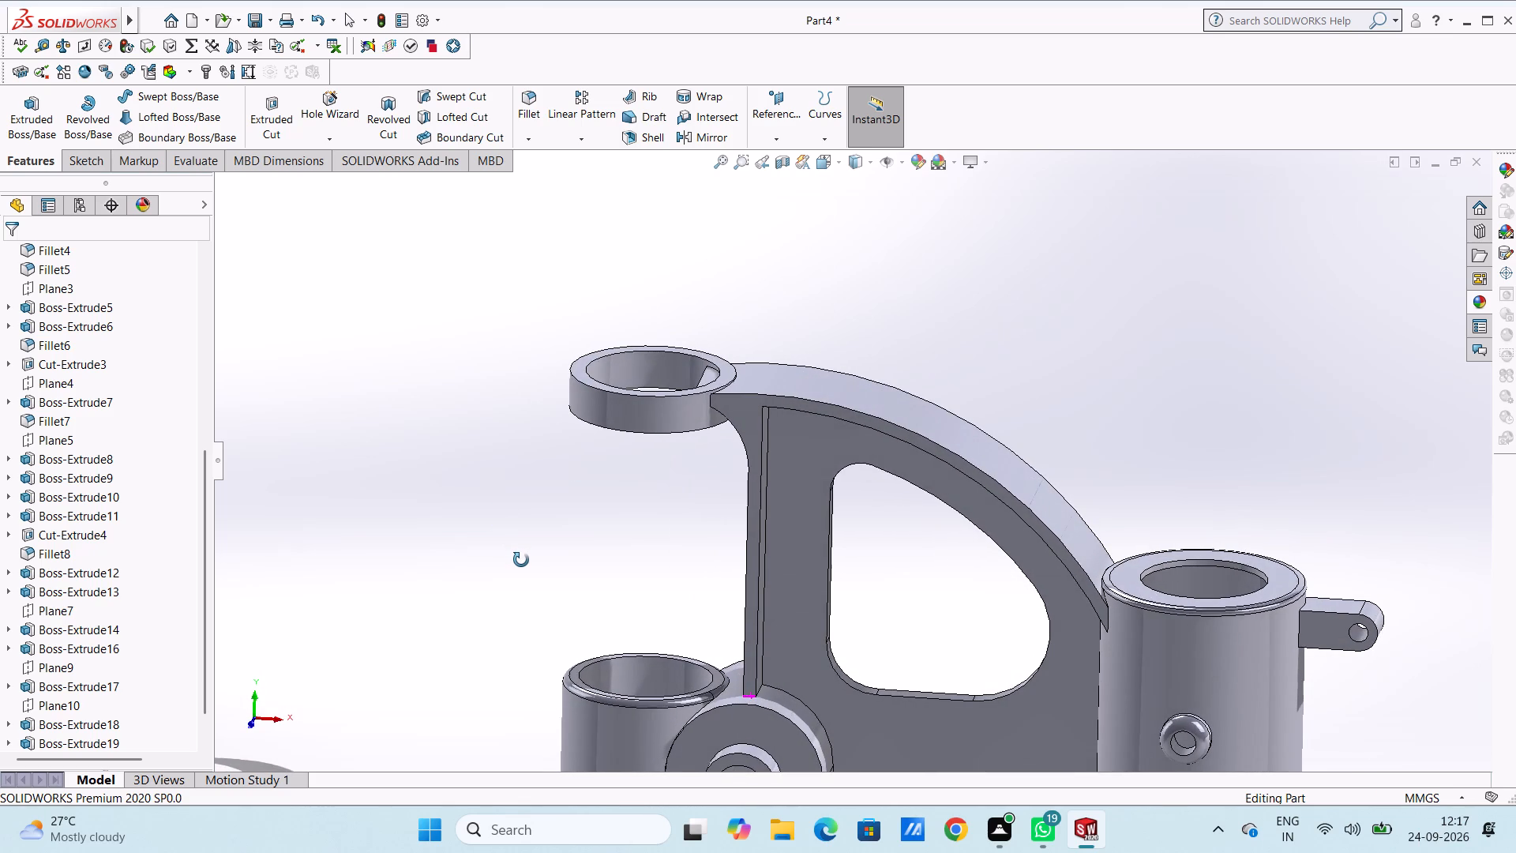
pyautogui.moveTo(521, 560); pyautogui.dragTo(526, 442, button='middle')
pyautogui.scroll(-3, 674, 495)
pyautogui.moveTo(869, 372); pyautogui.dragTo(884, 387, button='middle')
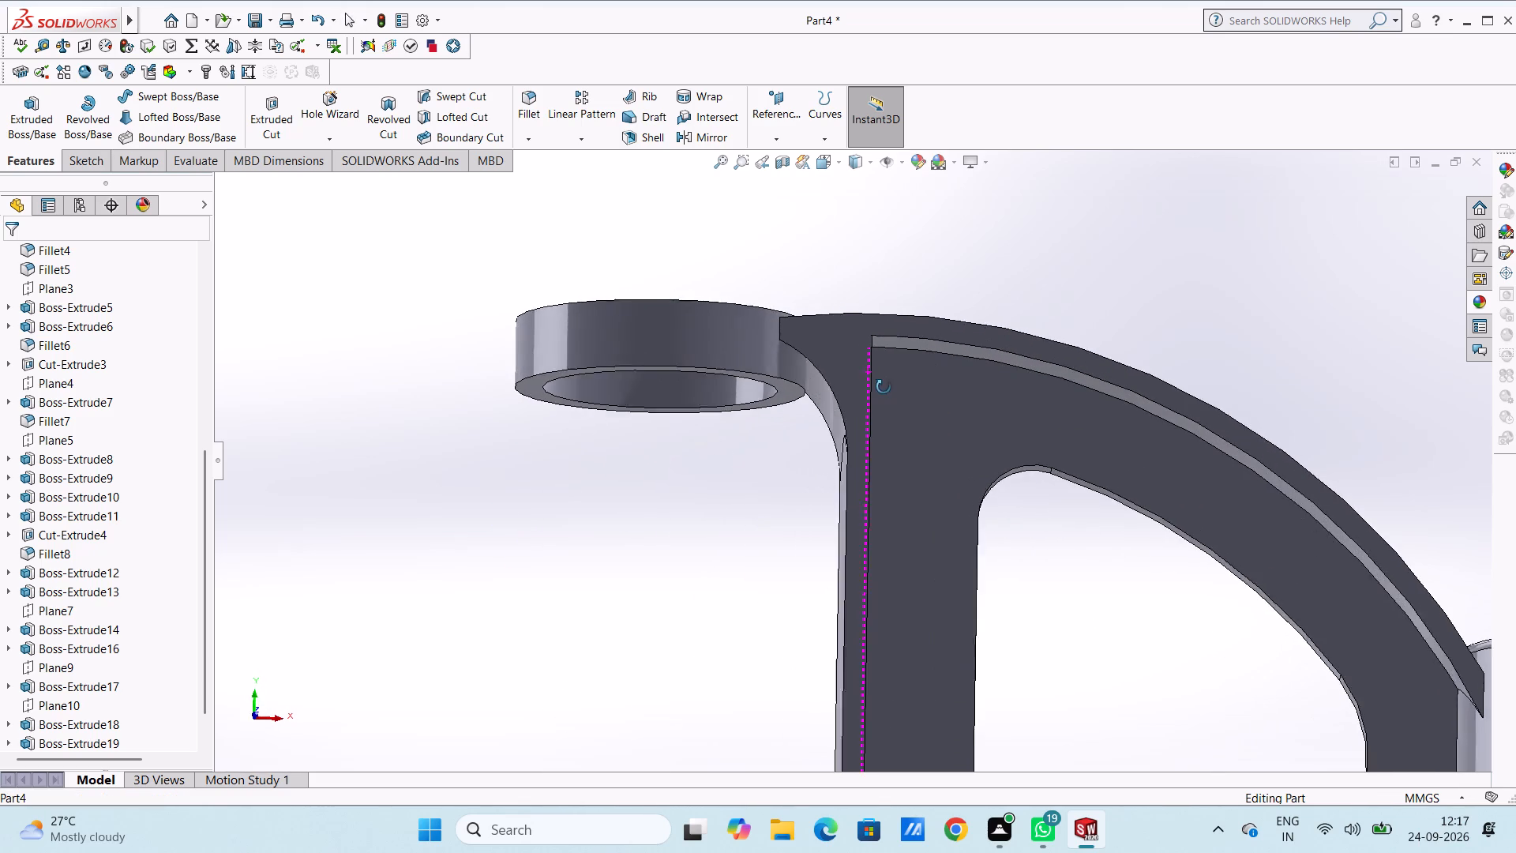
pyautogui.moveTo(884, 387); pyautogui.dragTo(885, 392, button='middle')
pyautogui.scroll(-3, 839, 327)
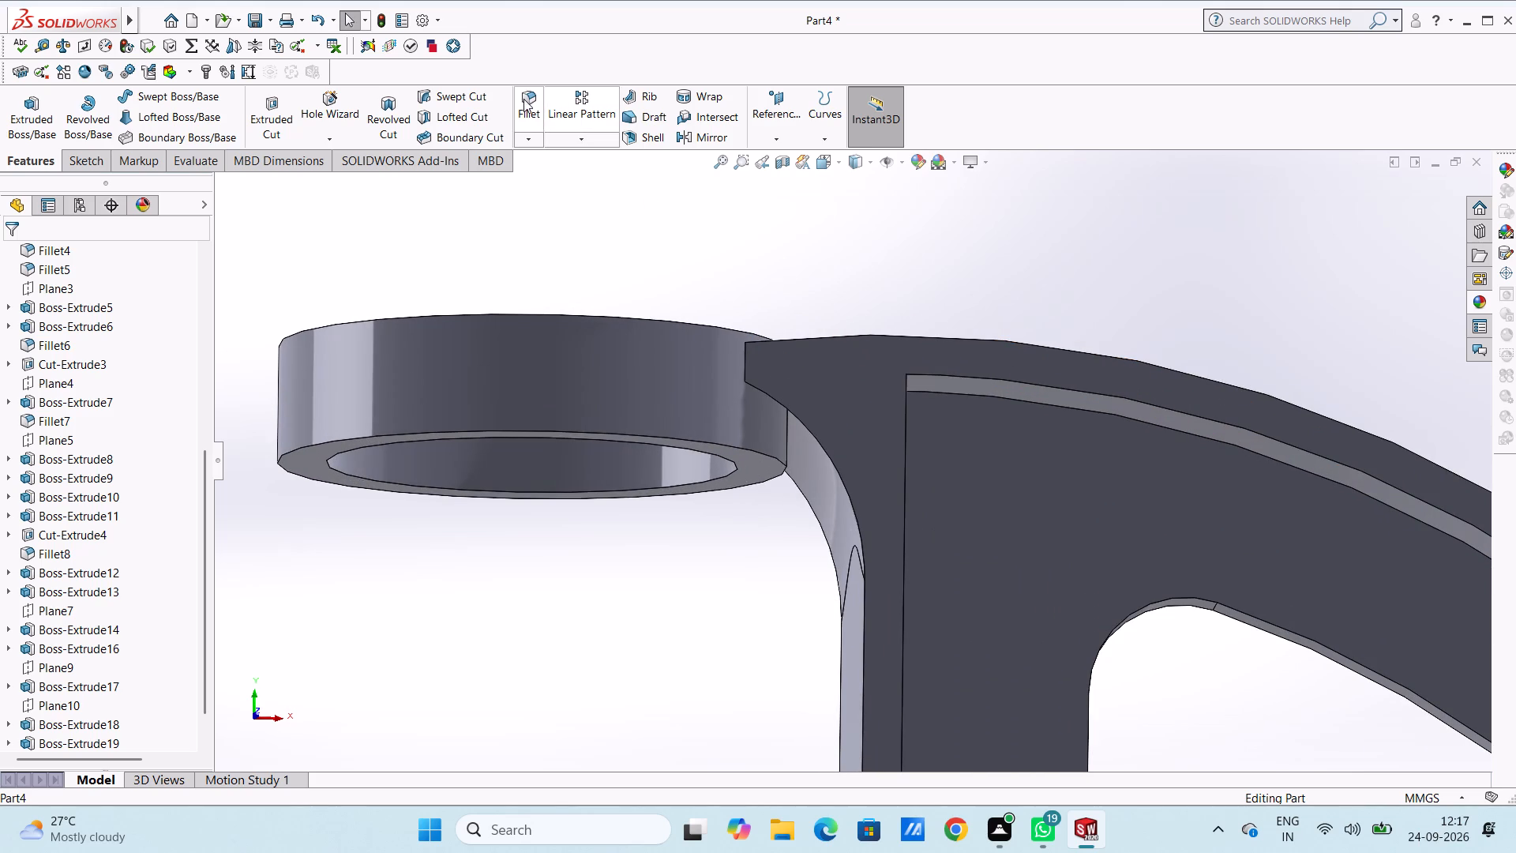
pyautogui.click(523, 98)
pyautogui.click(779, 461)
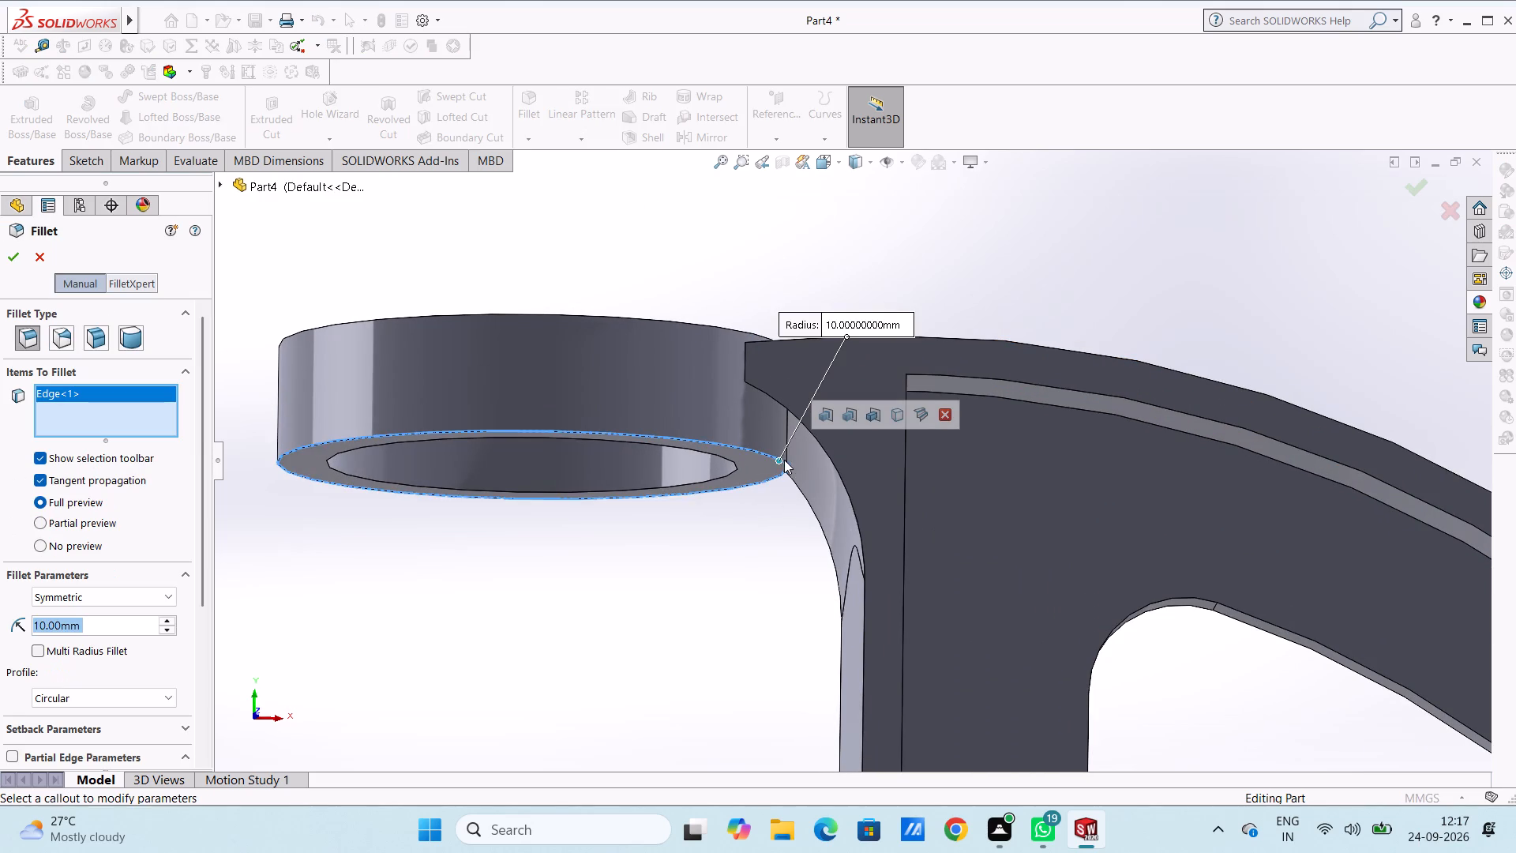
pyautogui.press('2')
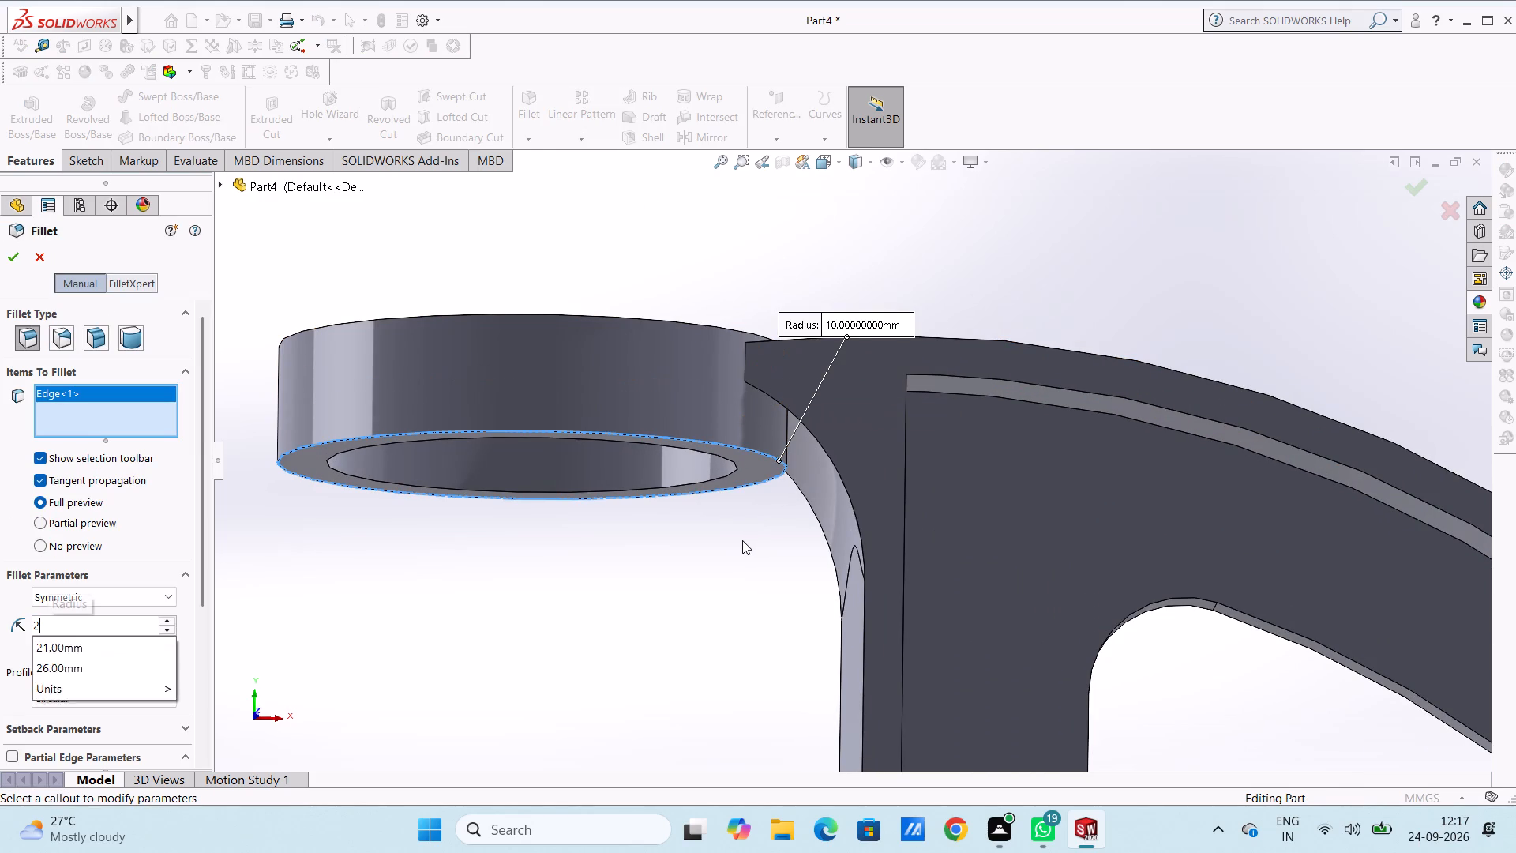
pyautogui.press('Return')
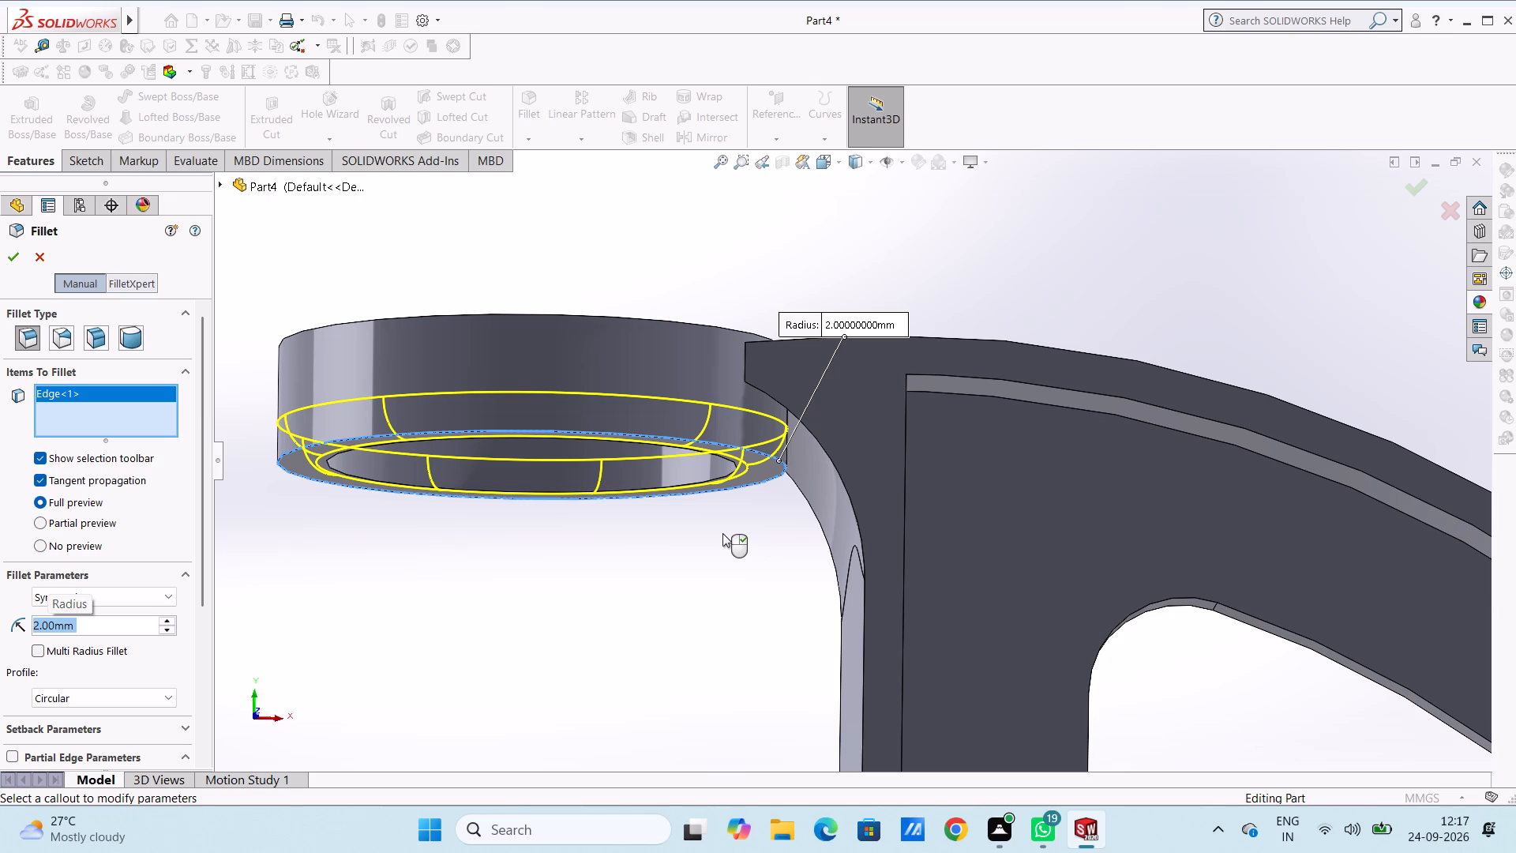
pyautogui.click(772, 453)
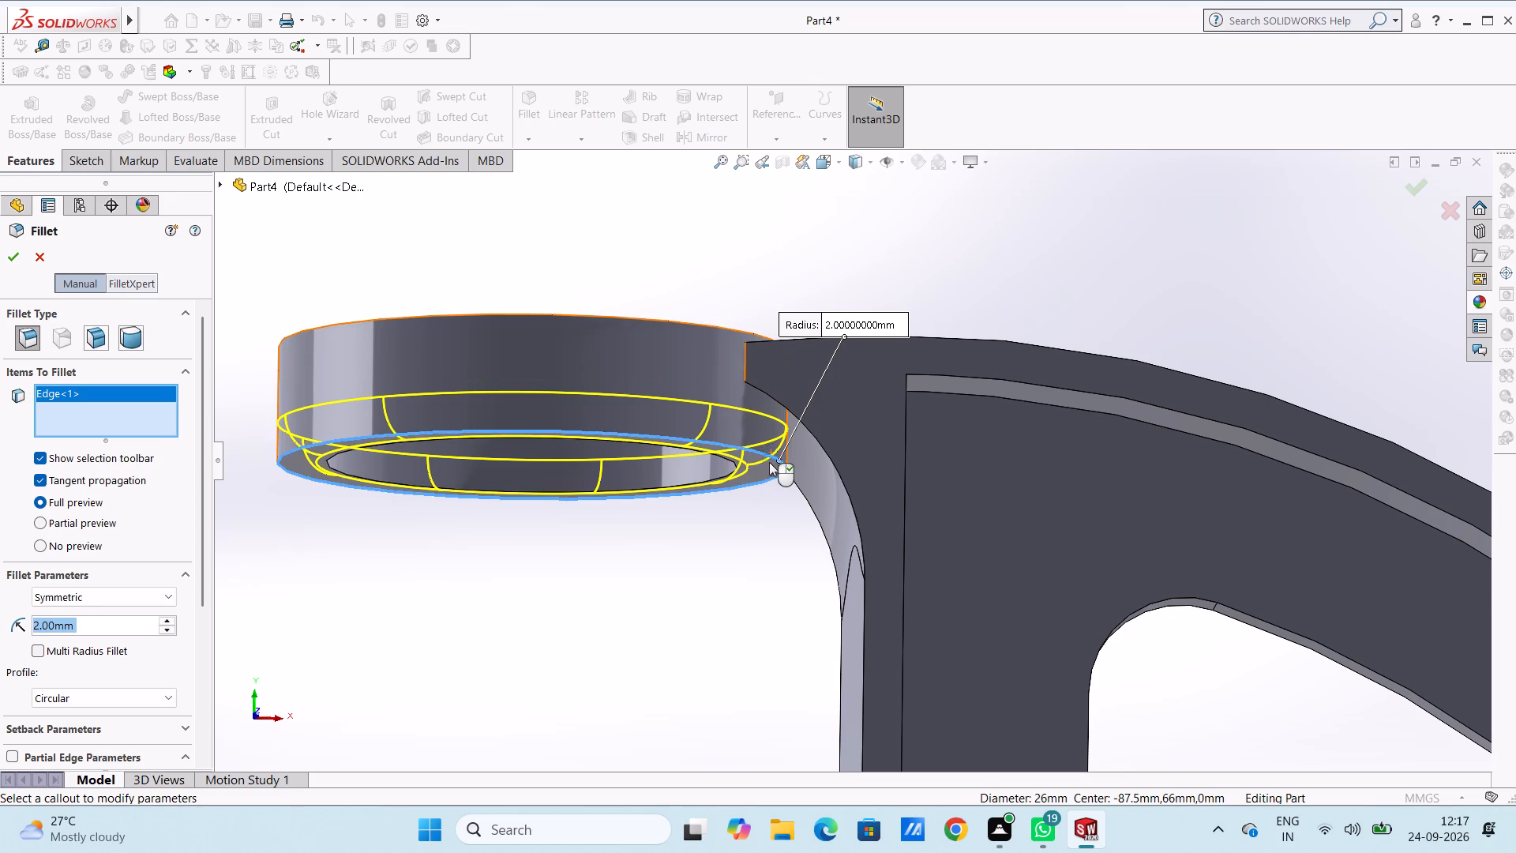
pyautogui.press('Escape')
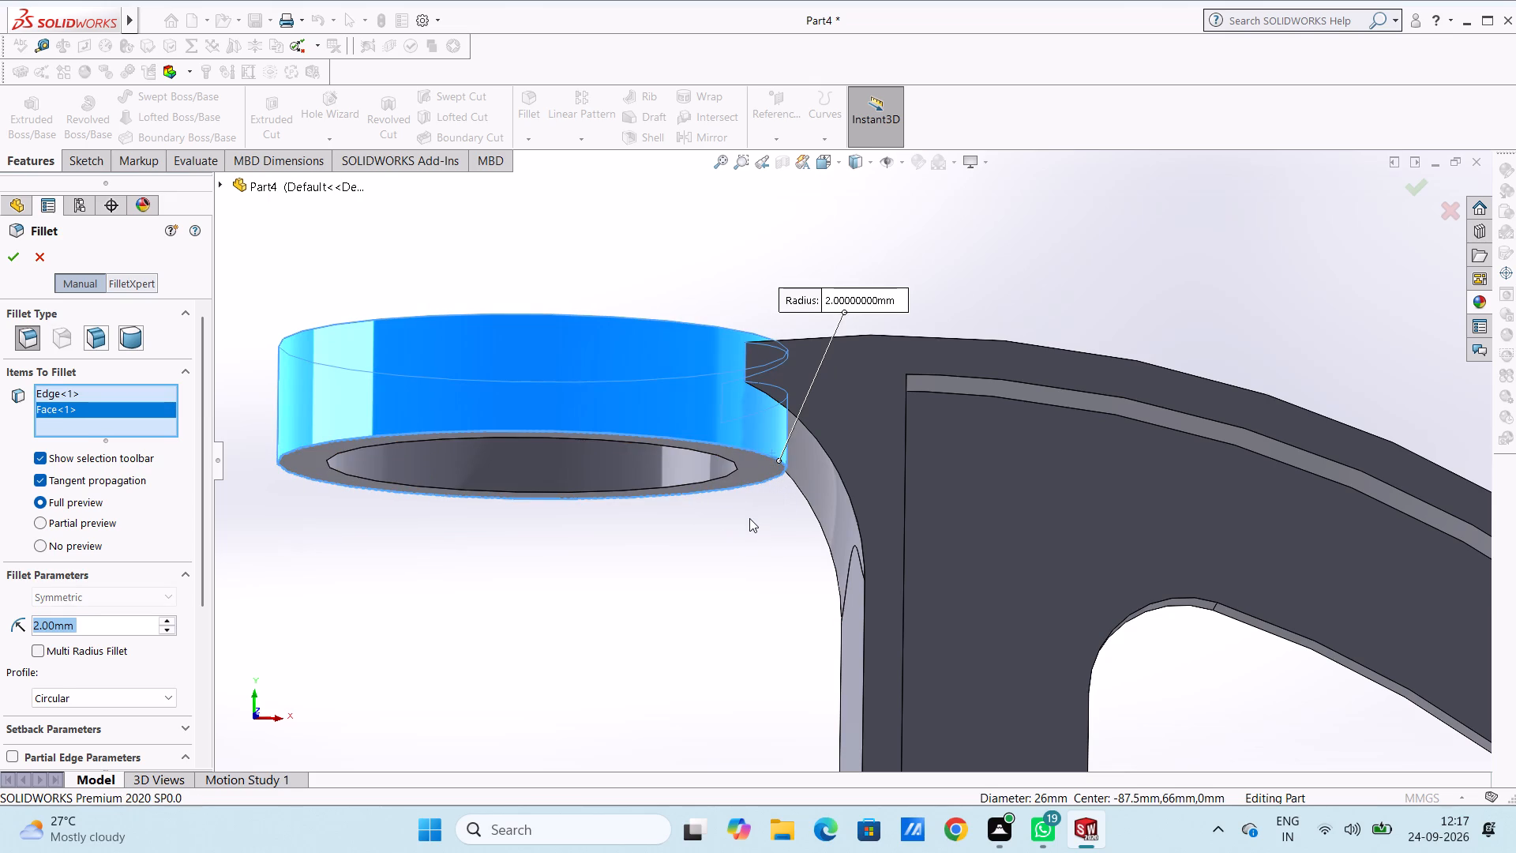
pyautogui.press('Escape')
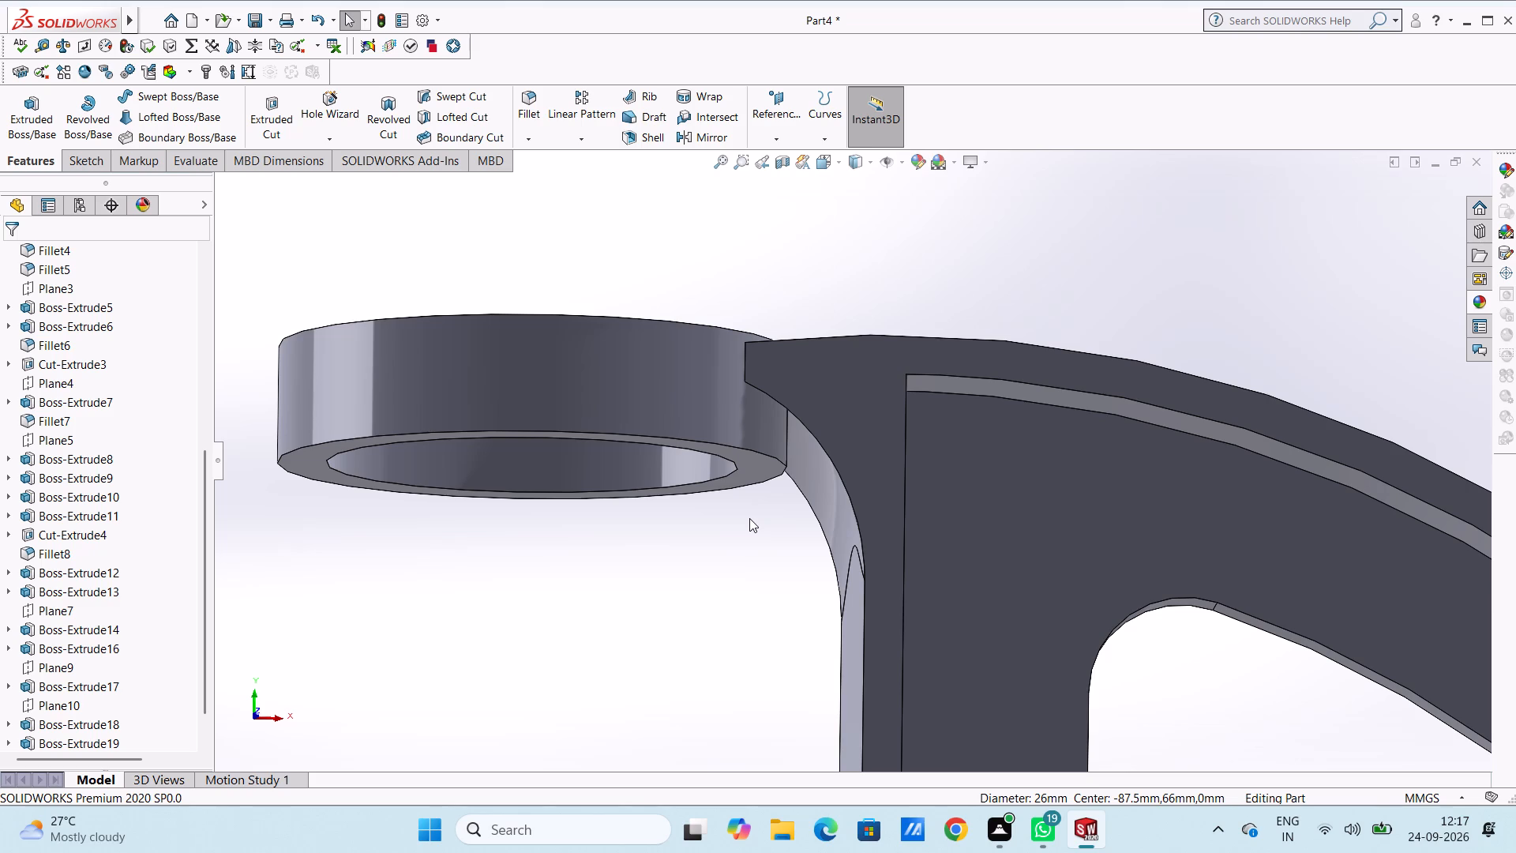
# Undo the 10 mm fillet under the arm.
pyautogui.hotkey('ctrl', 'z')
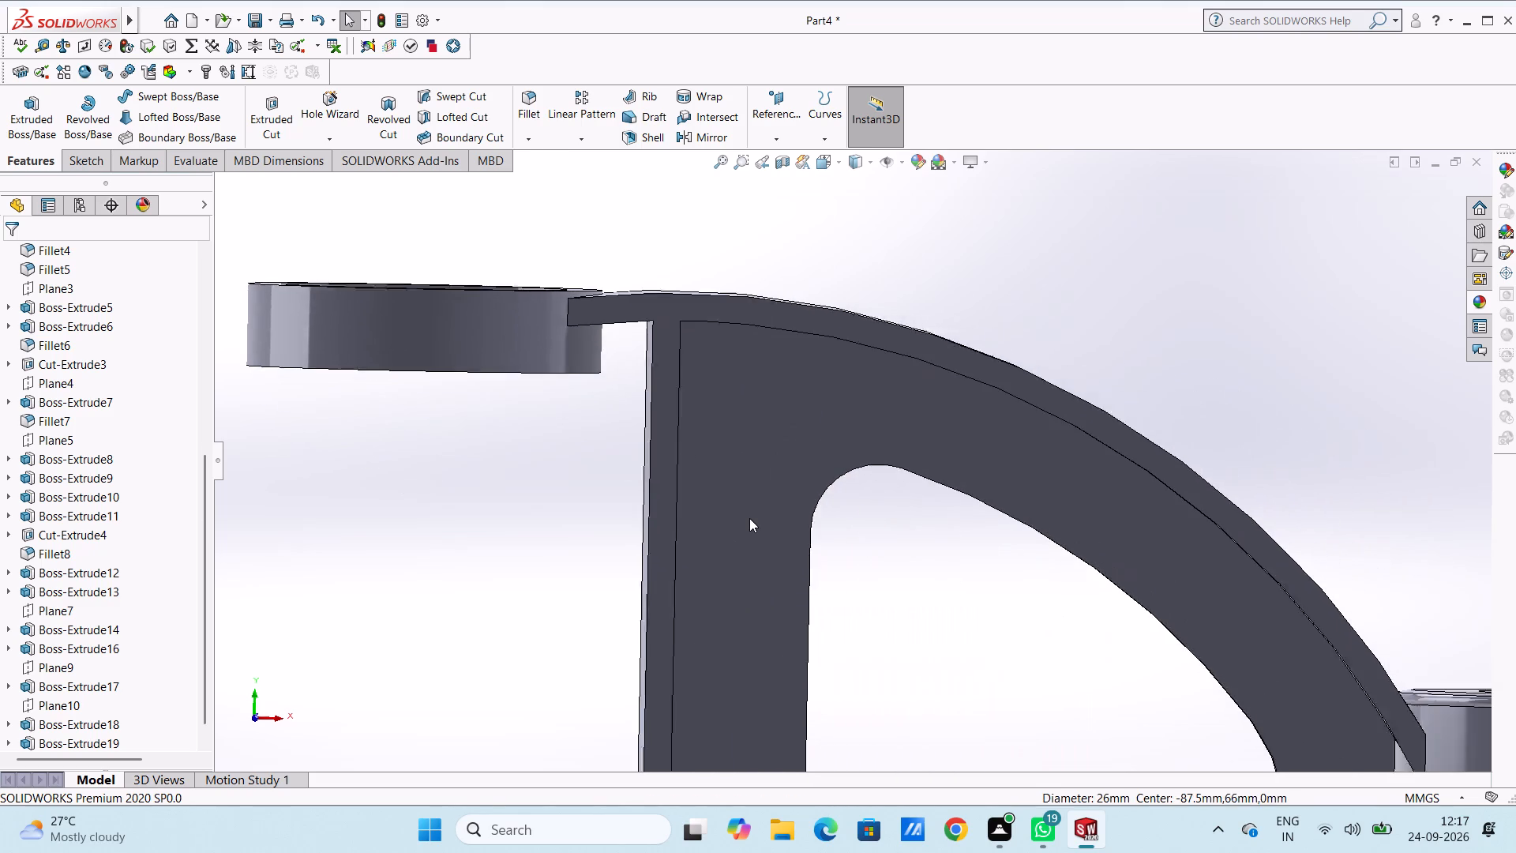
# Sketch a corner rectangle 5 mm wide and about 60 mm tall on the web's flat side face, starting just beneath the curved arm.
pyautogui.click(719, 458)
pyautogui.click(790, 409)
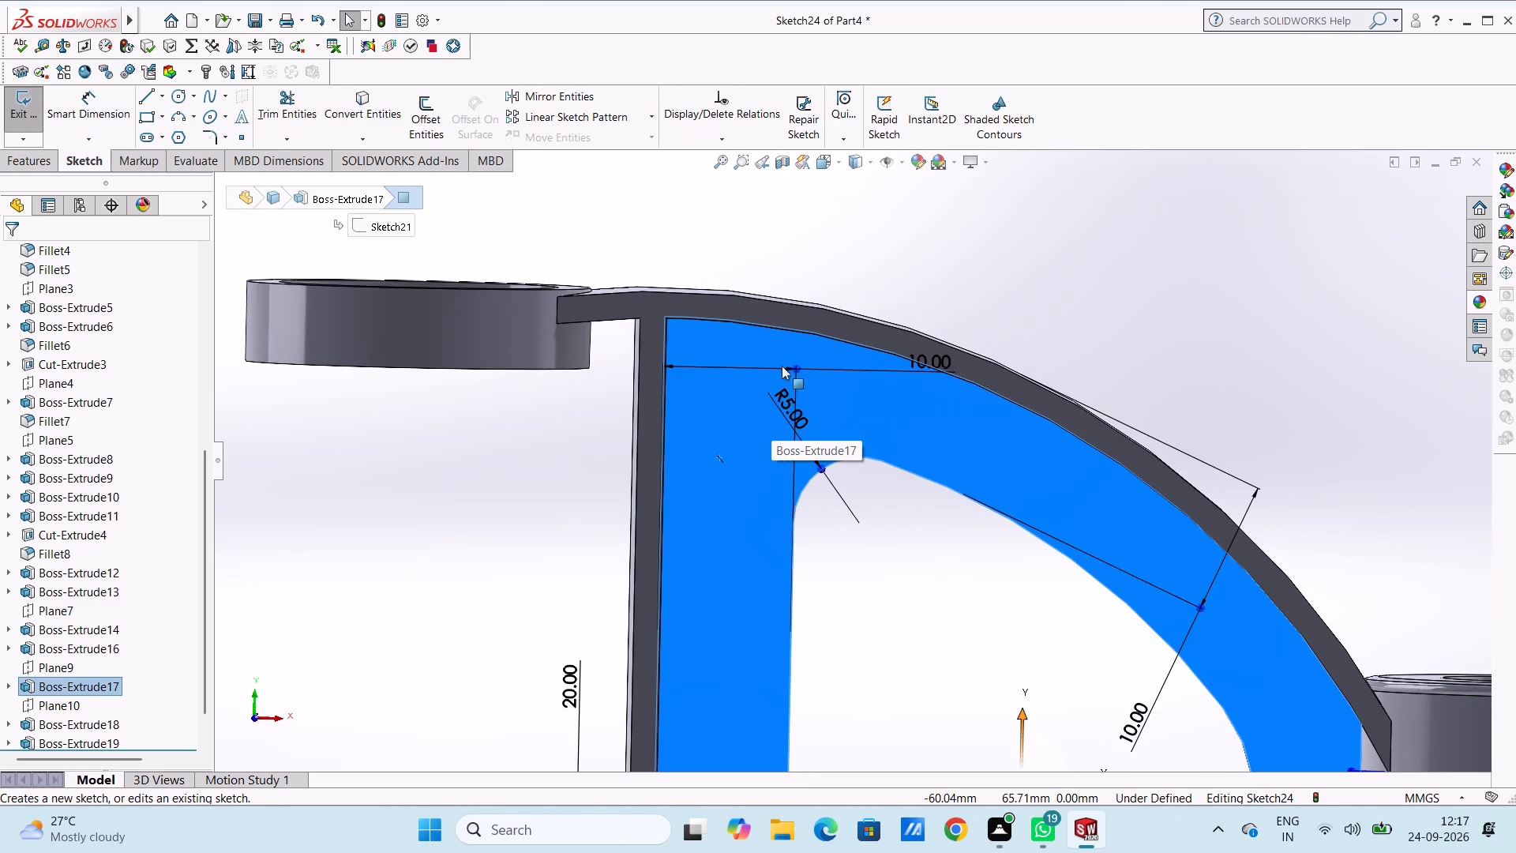
pyautogui.click(789, 265)
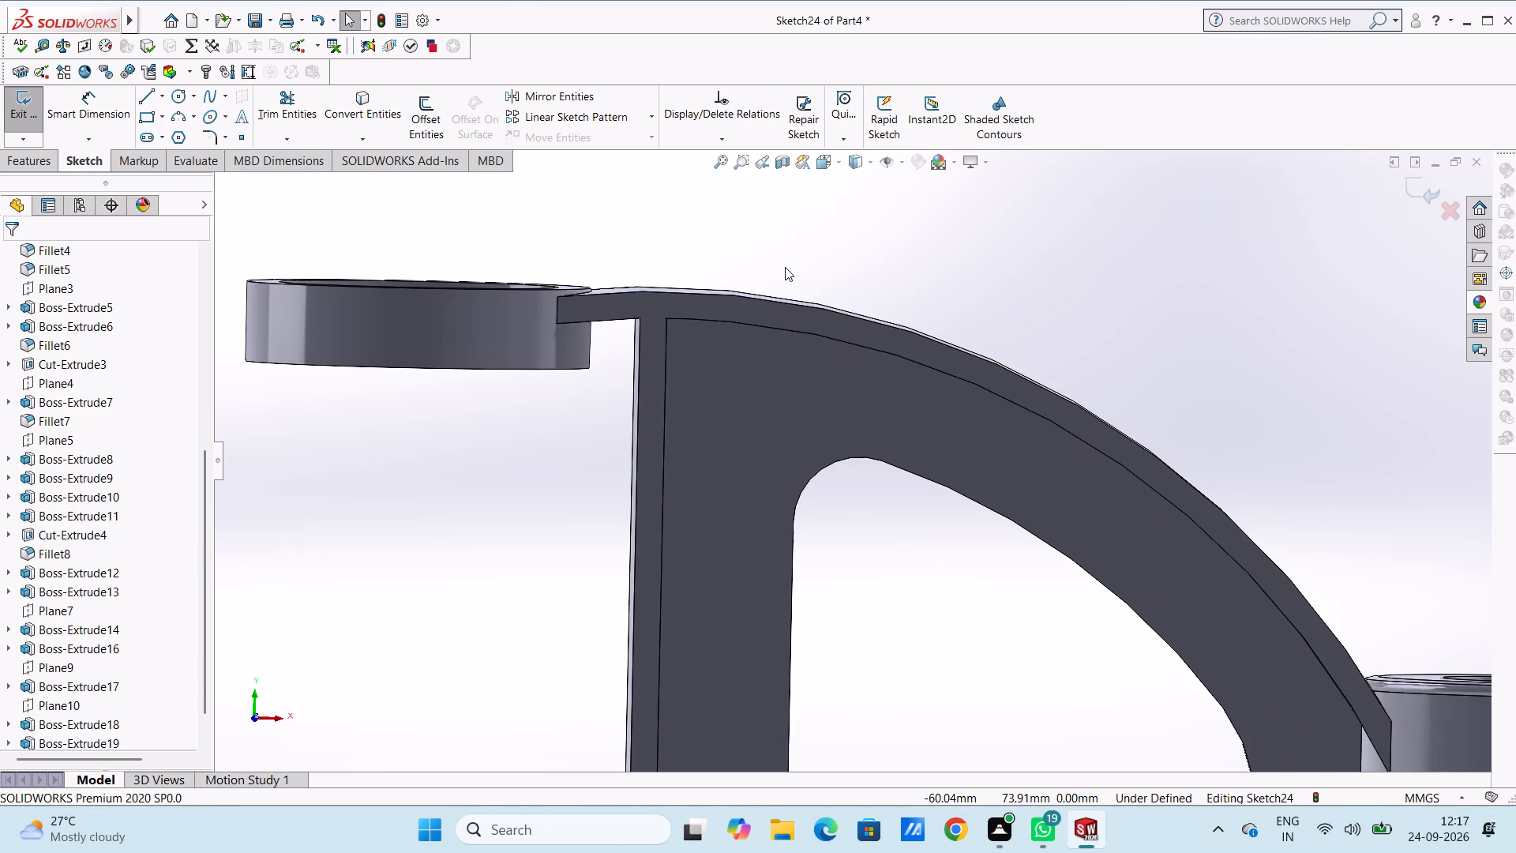
pyautogui.scroll(4, 785, 267)
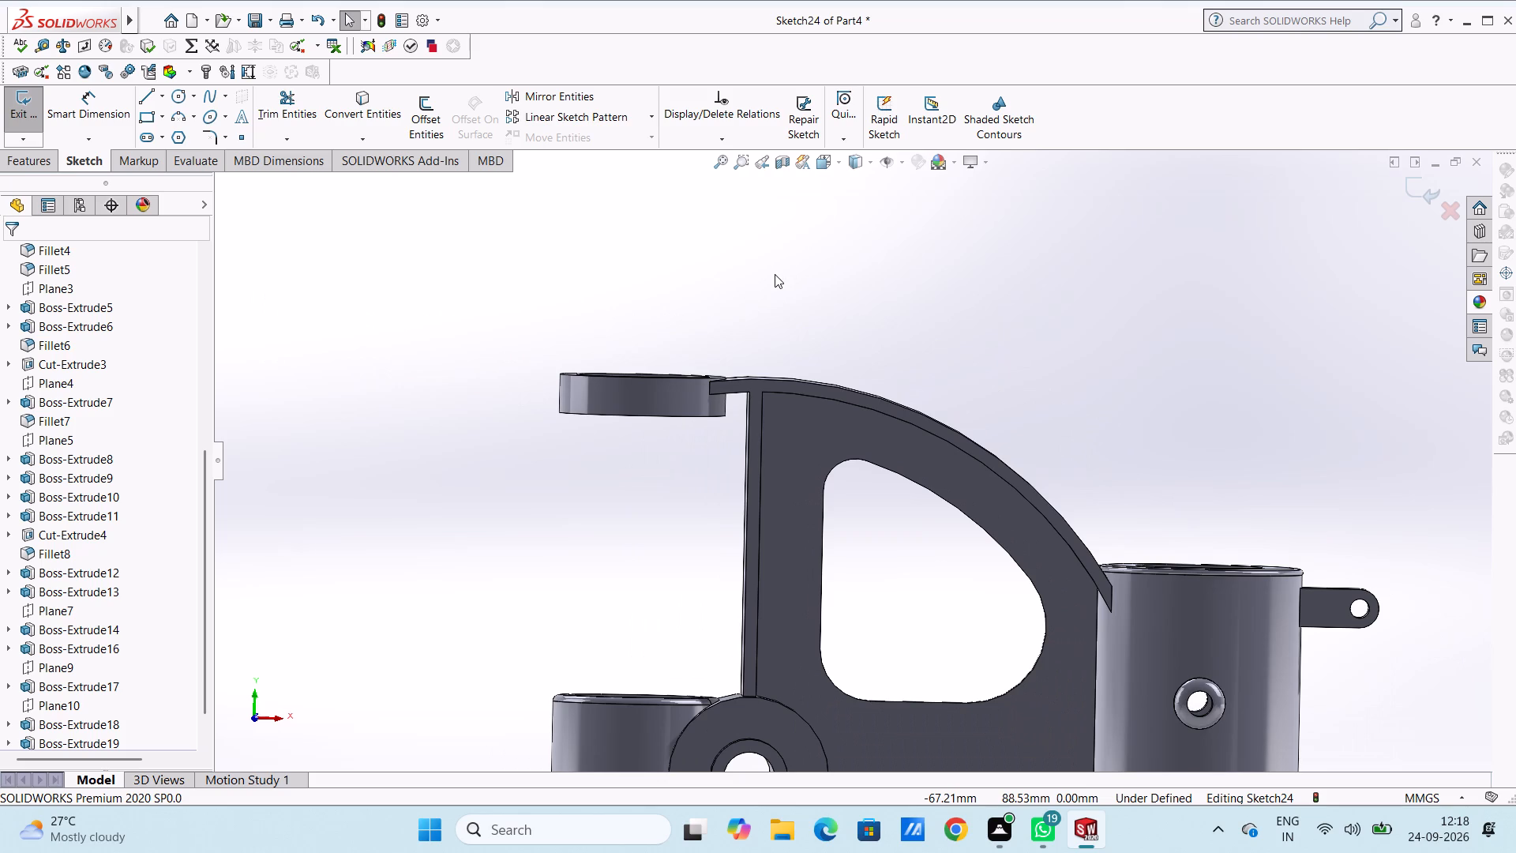
pyautogui.click(146, 114)
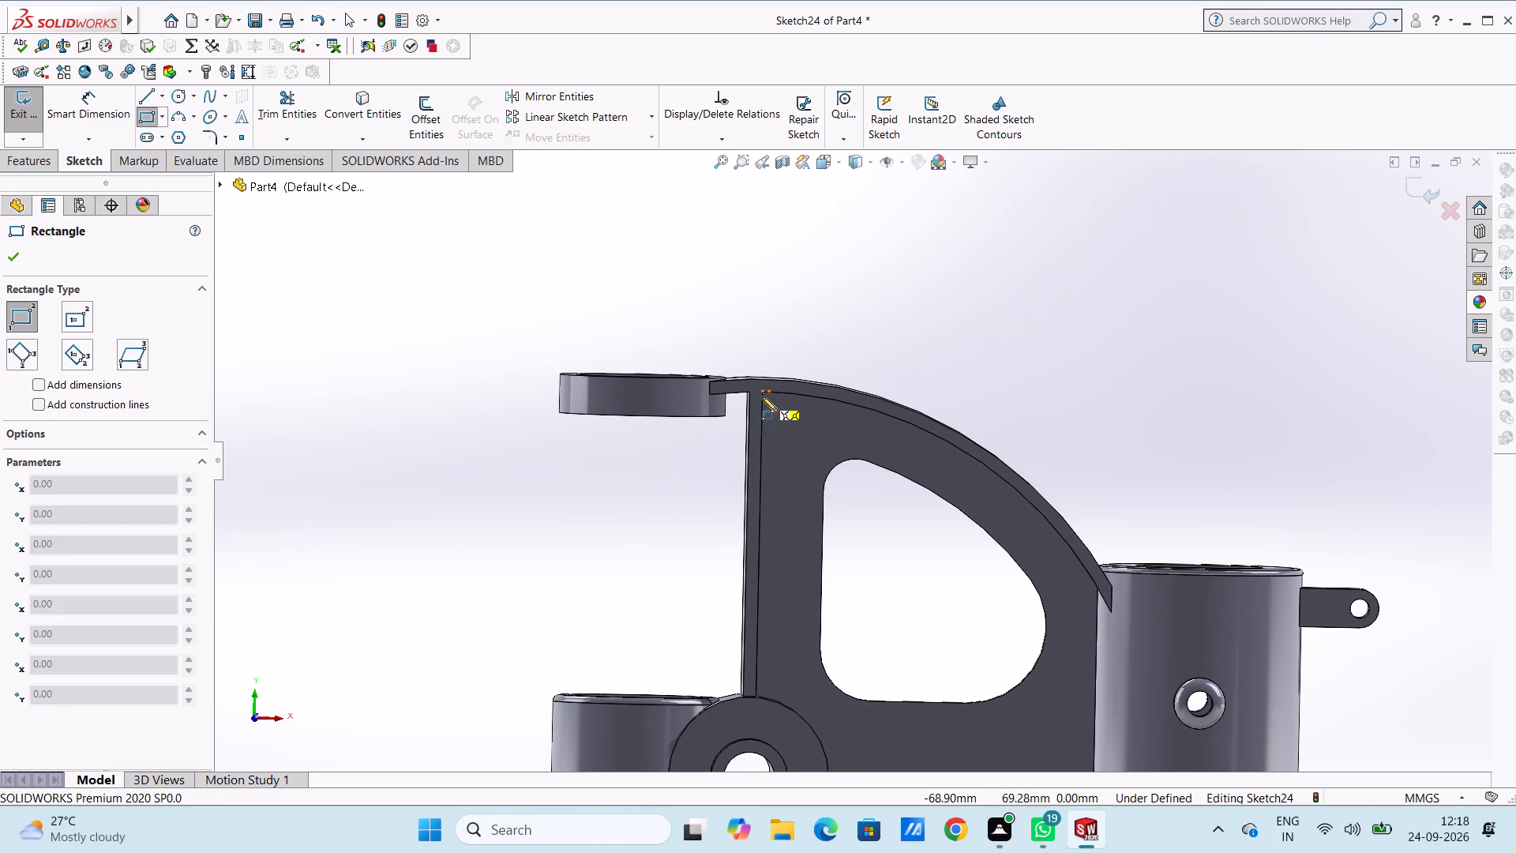
pyautogui.scroll(-4, 764, 394)
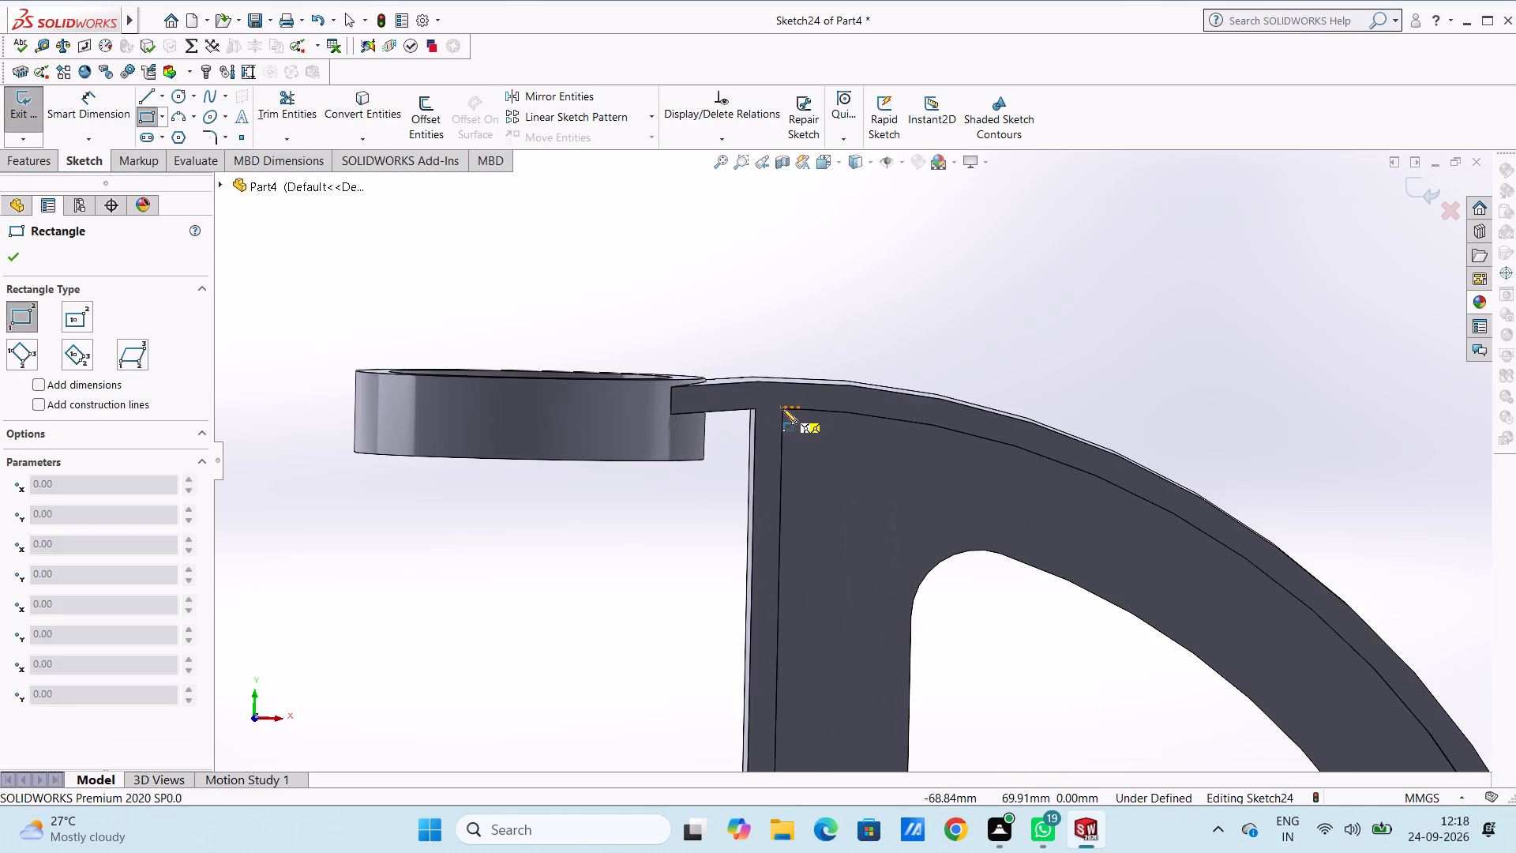
pyautogui.click(788, 407)
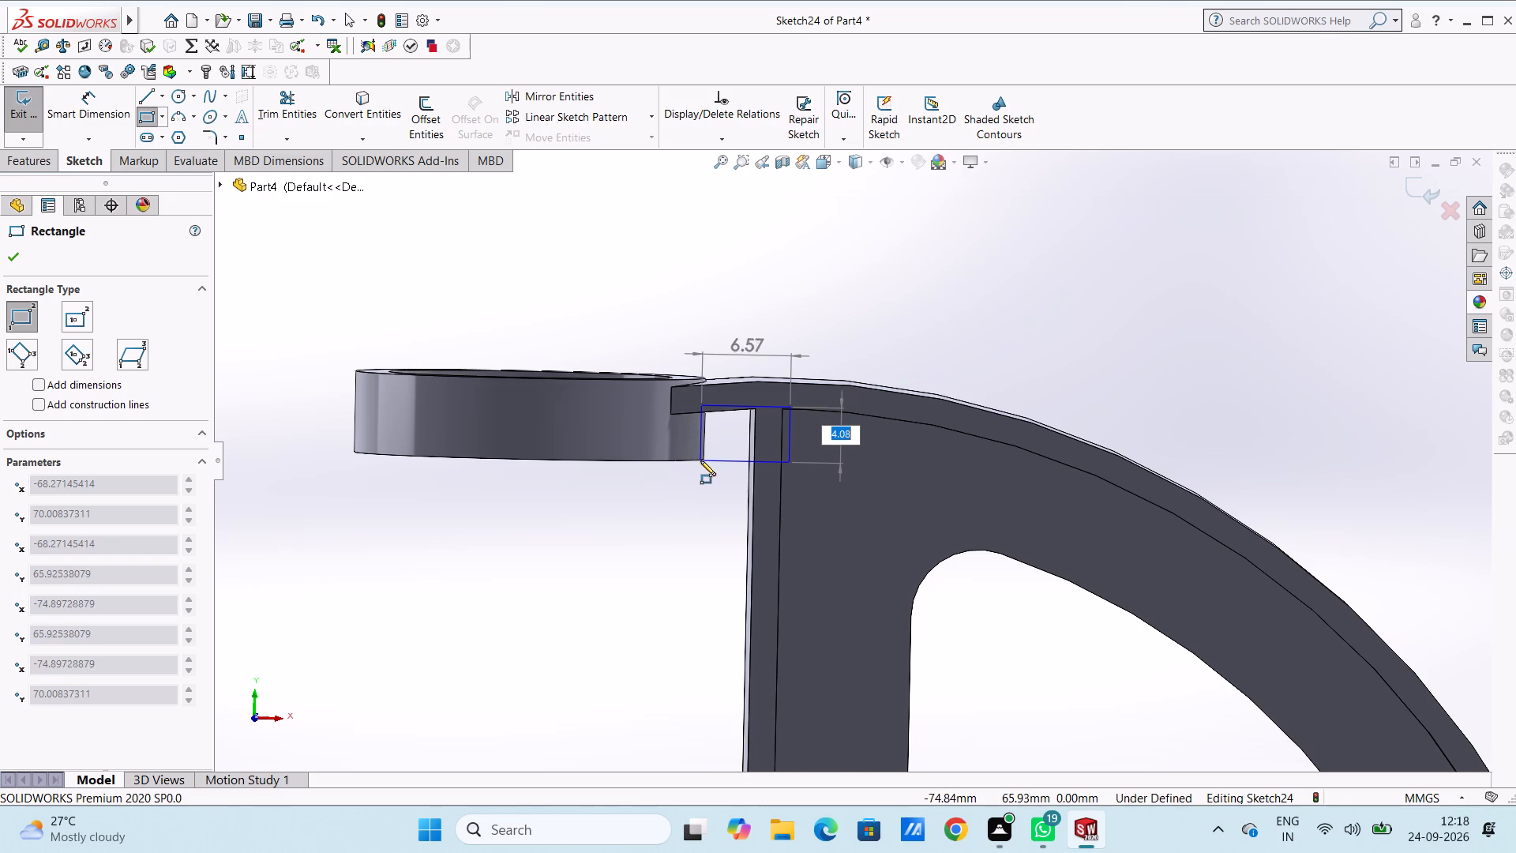
pyautogui.scroll(4, 740, 637)
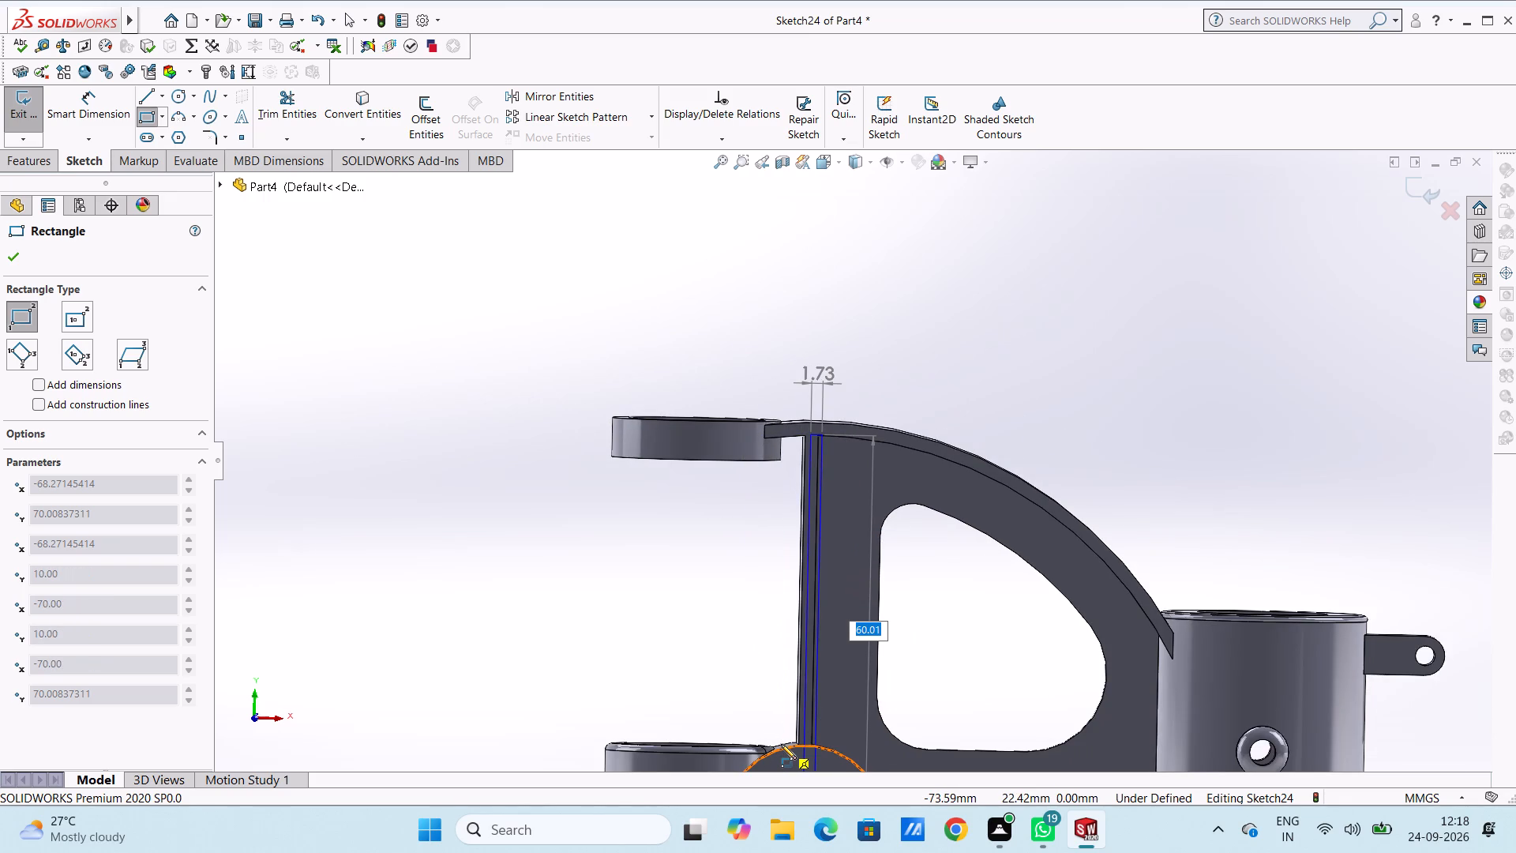
pyautogui.press('Return')
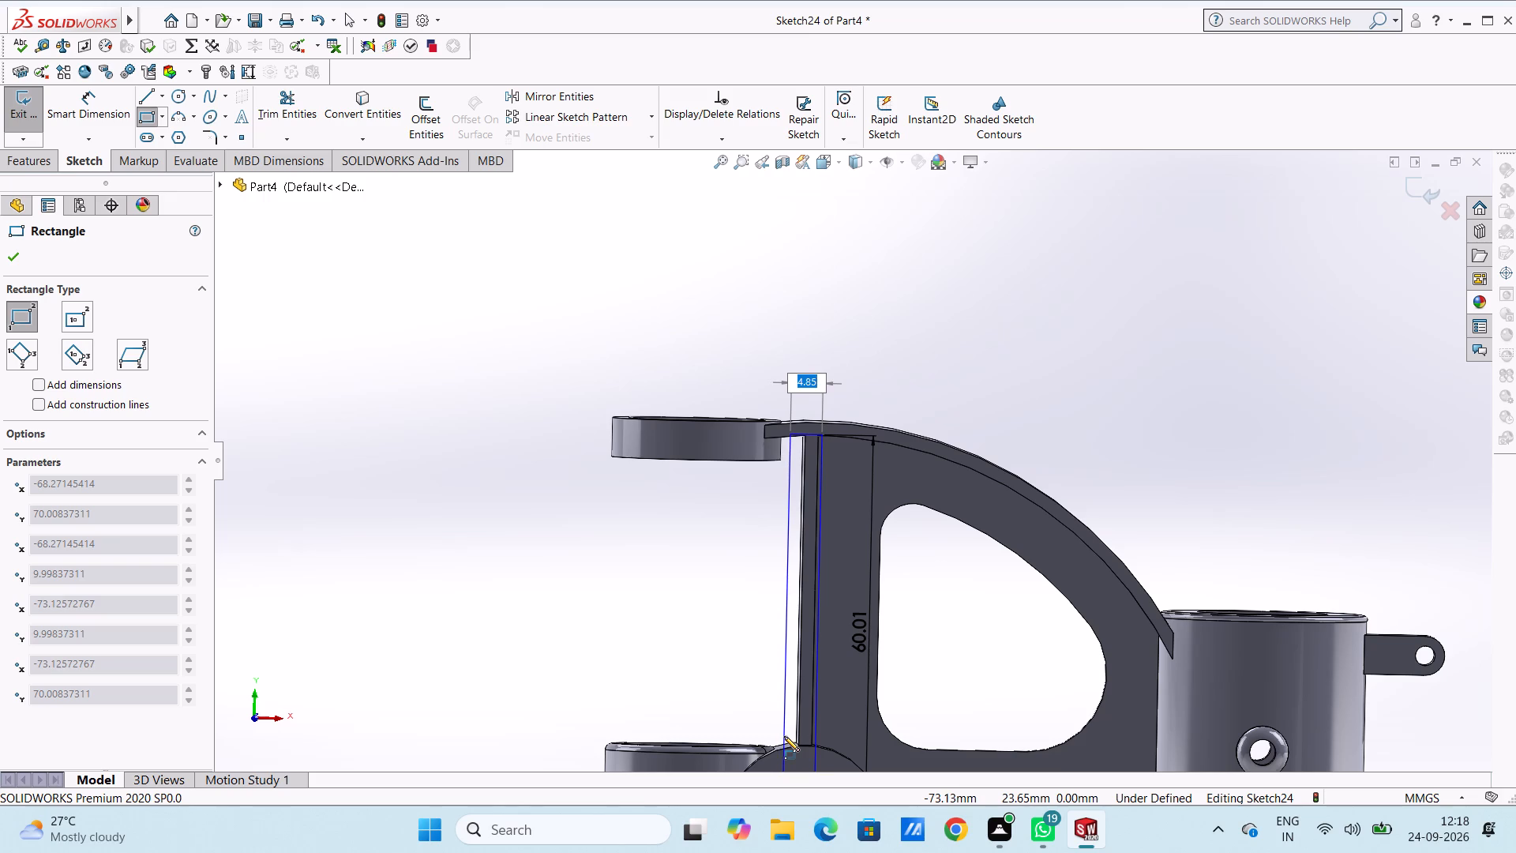
pyautogui.press('5')
pyautogui.press('Return')
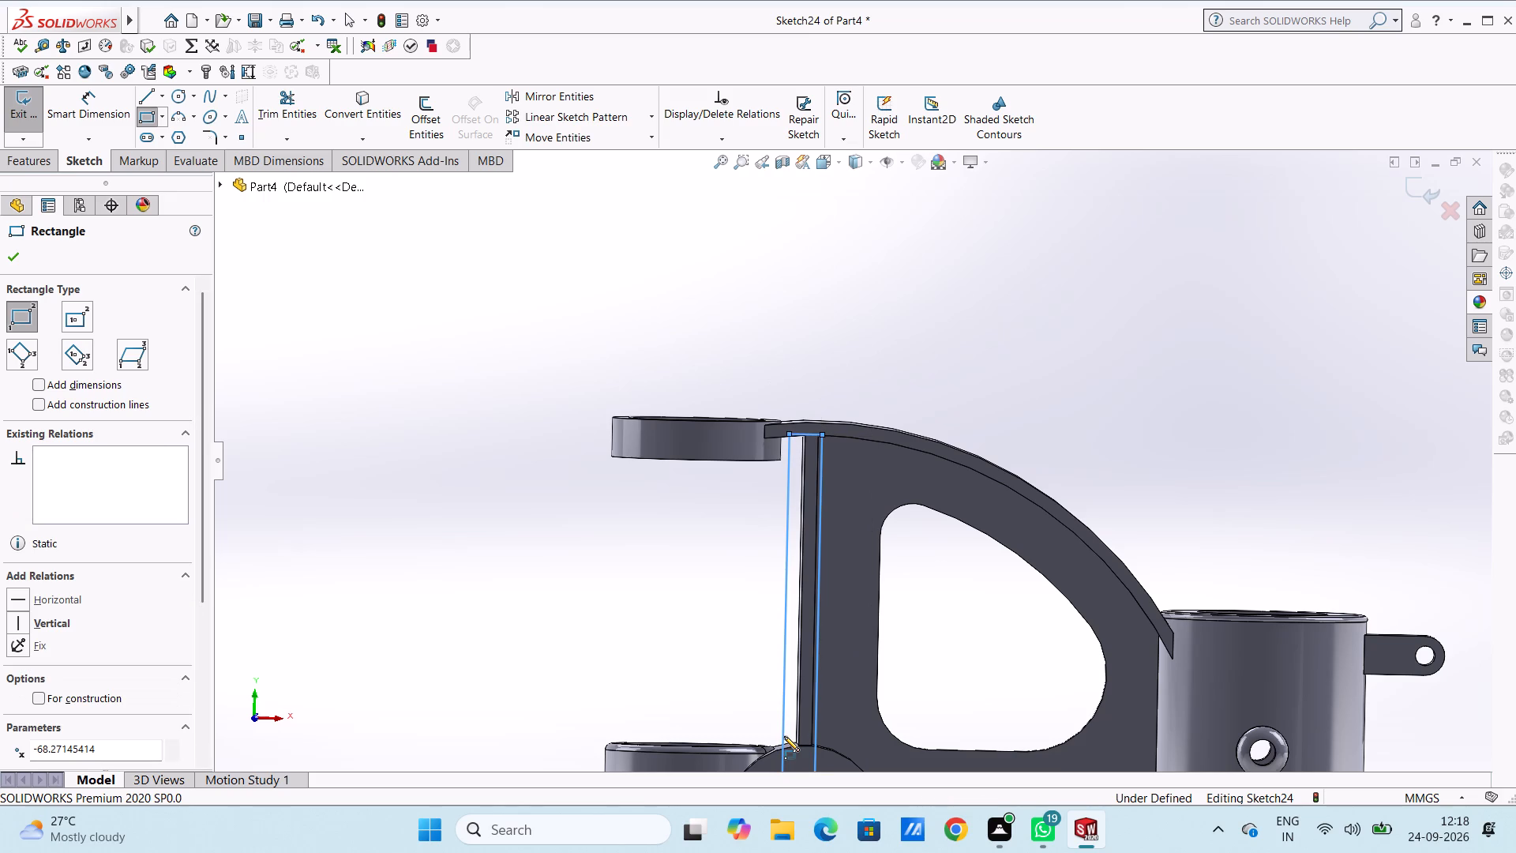
pyautogui.press('Escape')
pyautogui.press('Escape')
pyautogui.scroll(1, 749, 713)
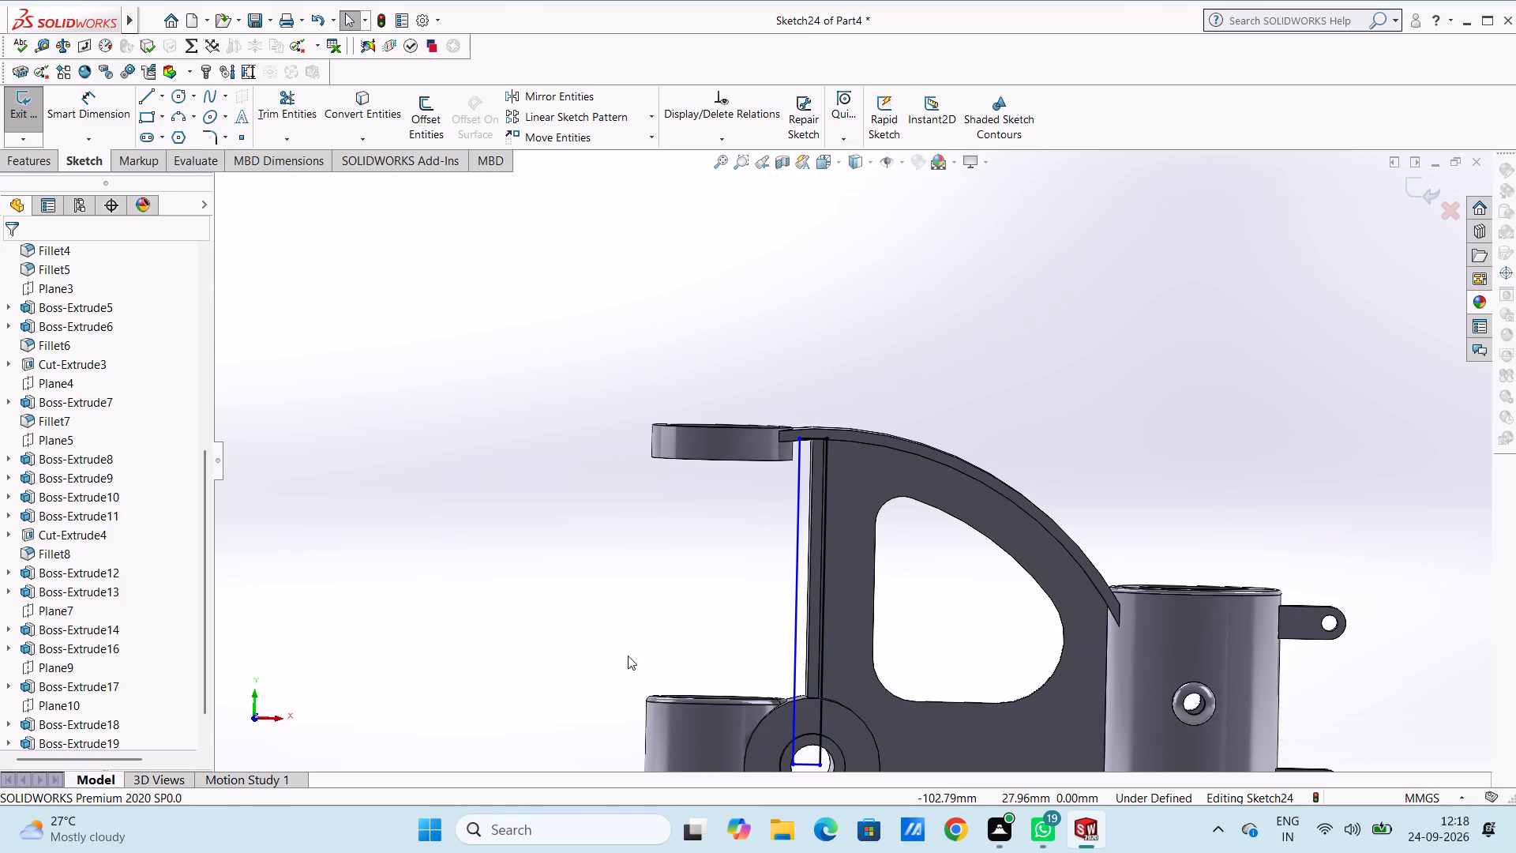
# Set the rectangle's height to 50 mm and dimension the width of its top edge.
pyautogui.scroll(1, 691, 702)
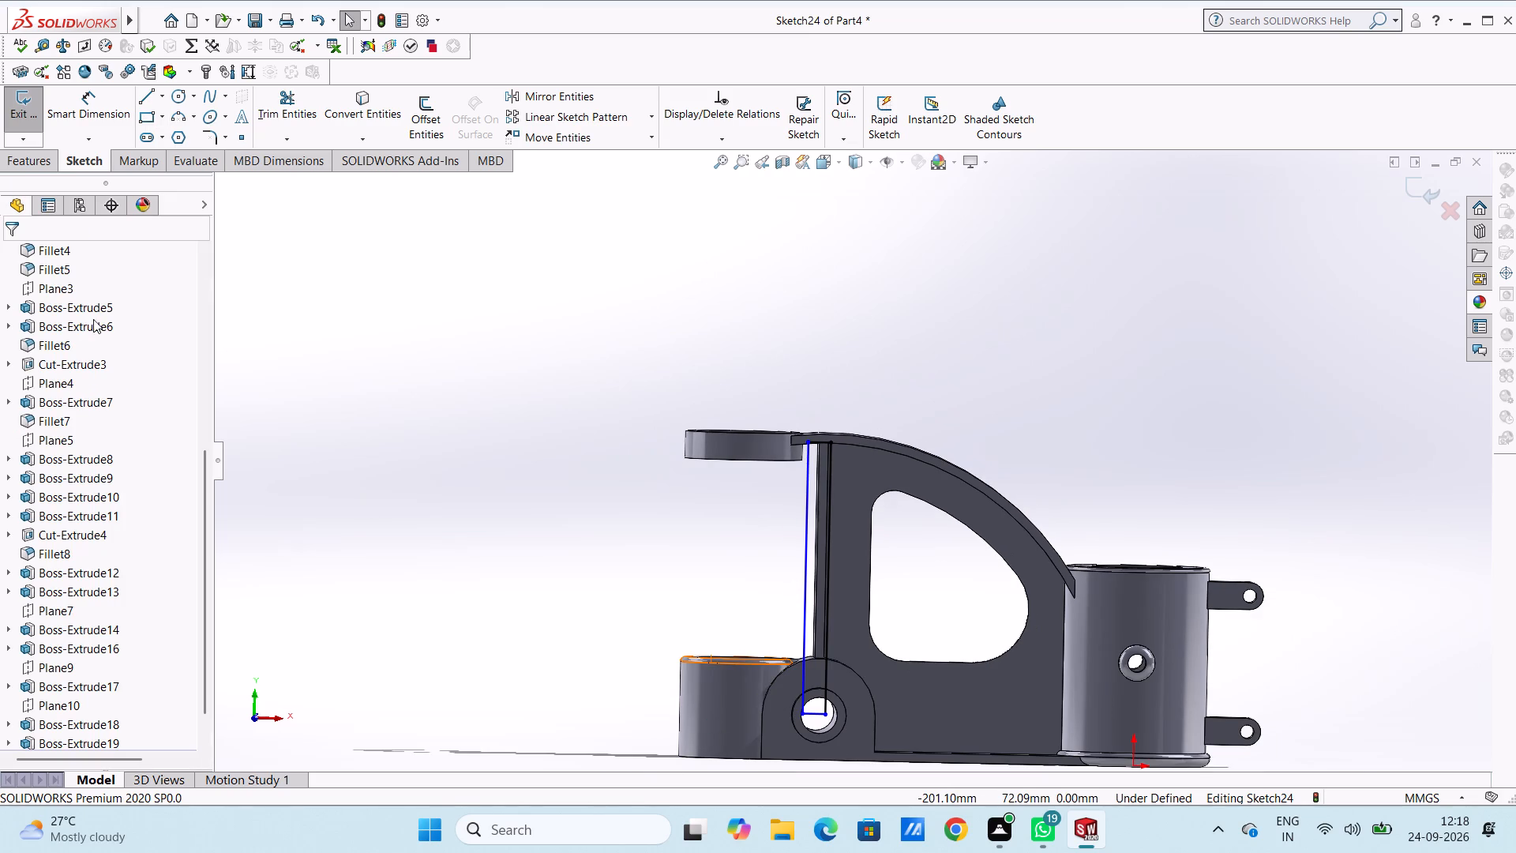
pyautogui.click(72, 122)
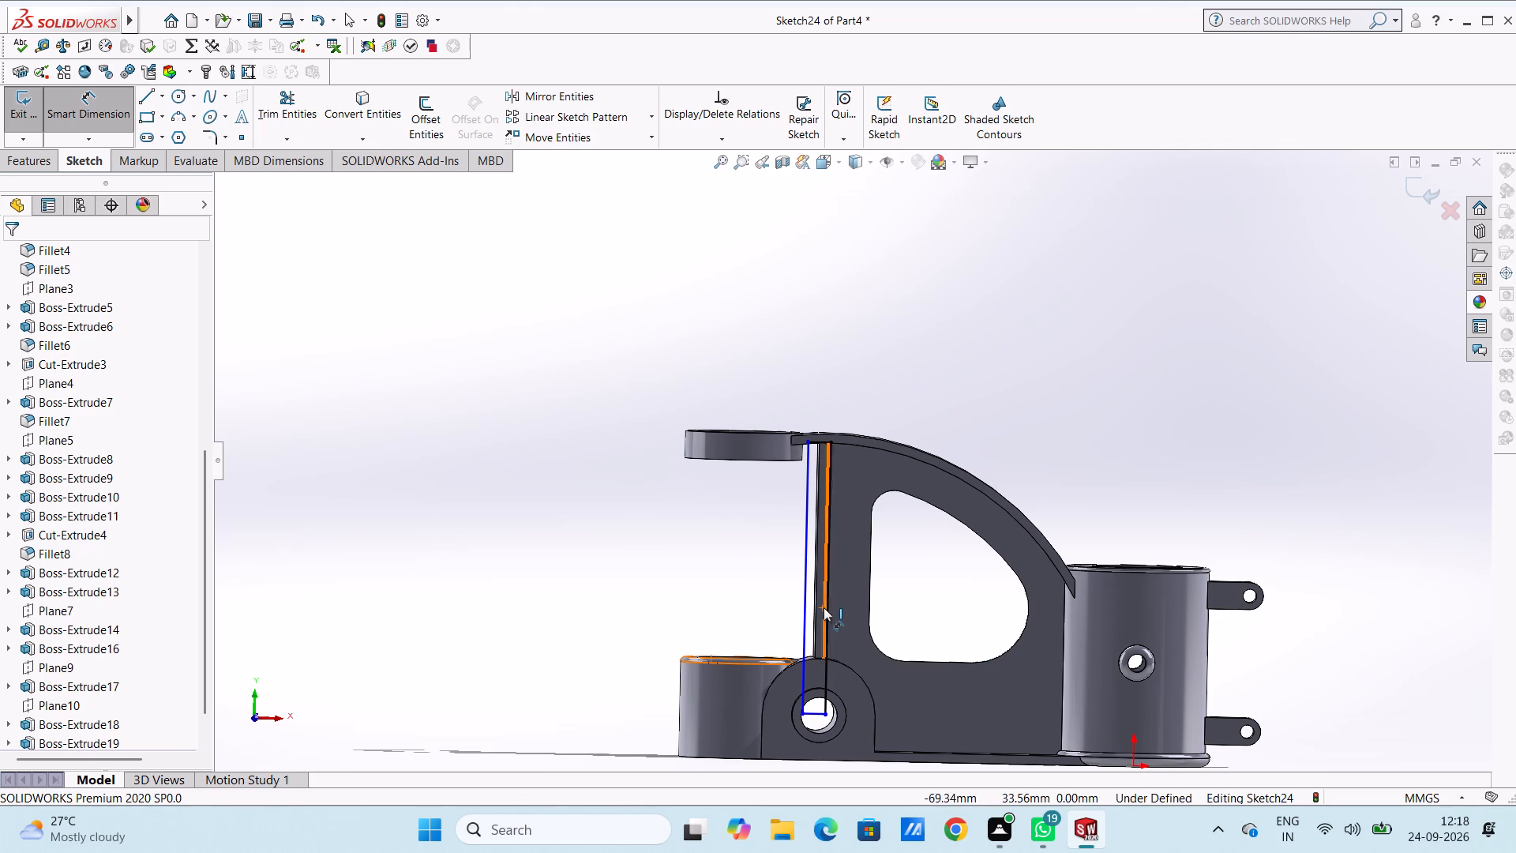
pyautogui.click(825, 608)
pyautogui.click(937, 604)
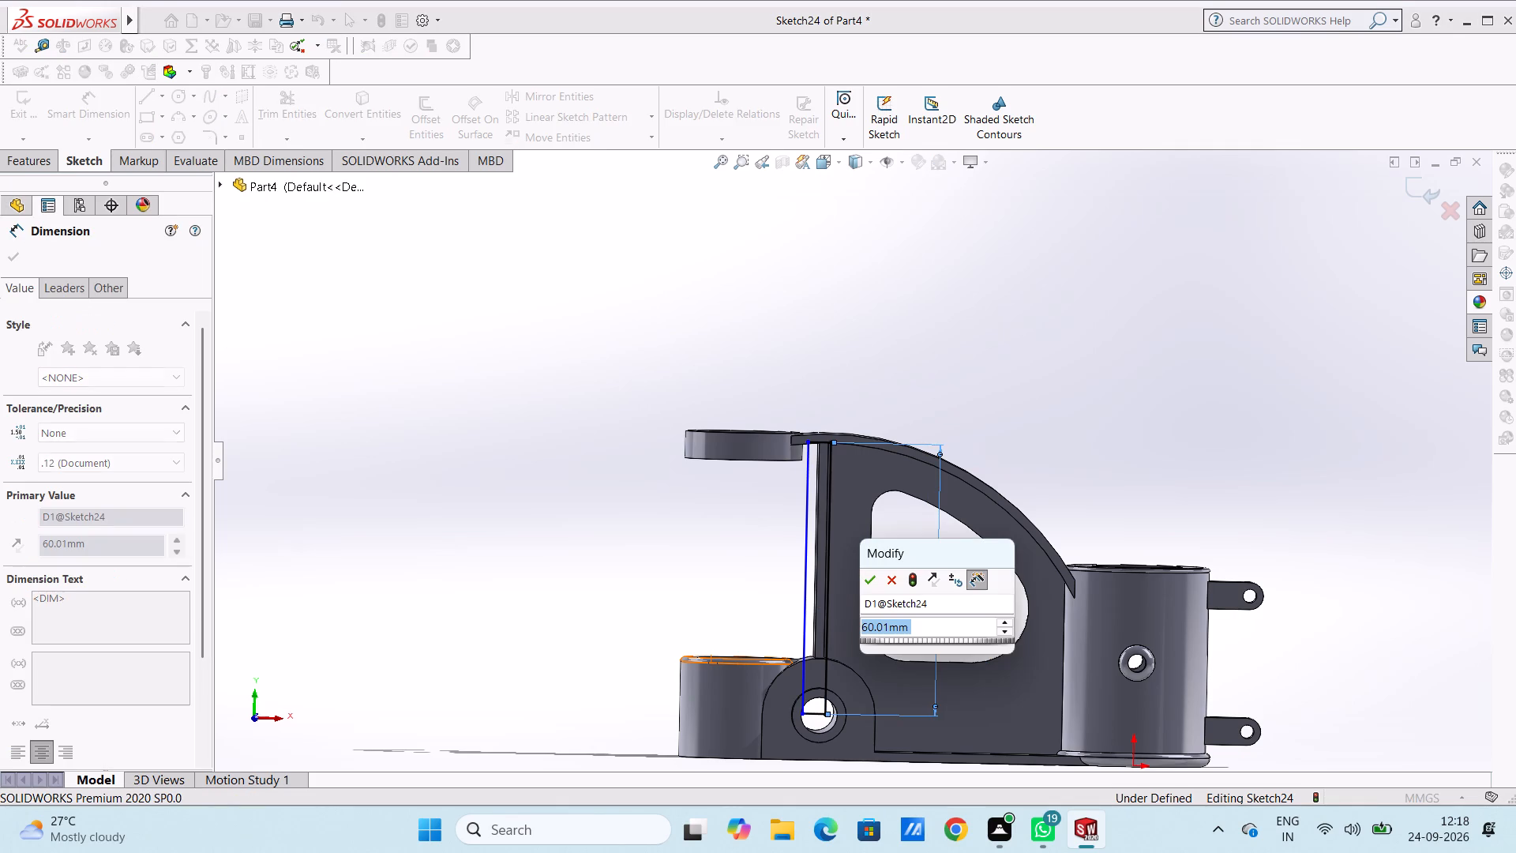
pyautogui.write('50')
pyautogui.press('Return')
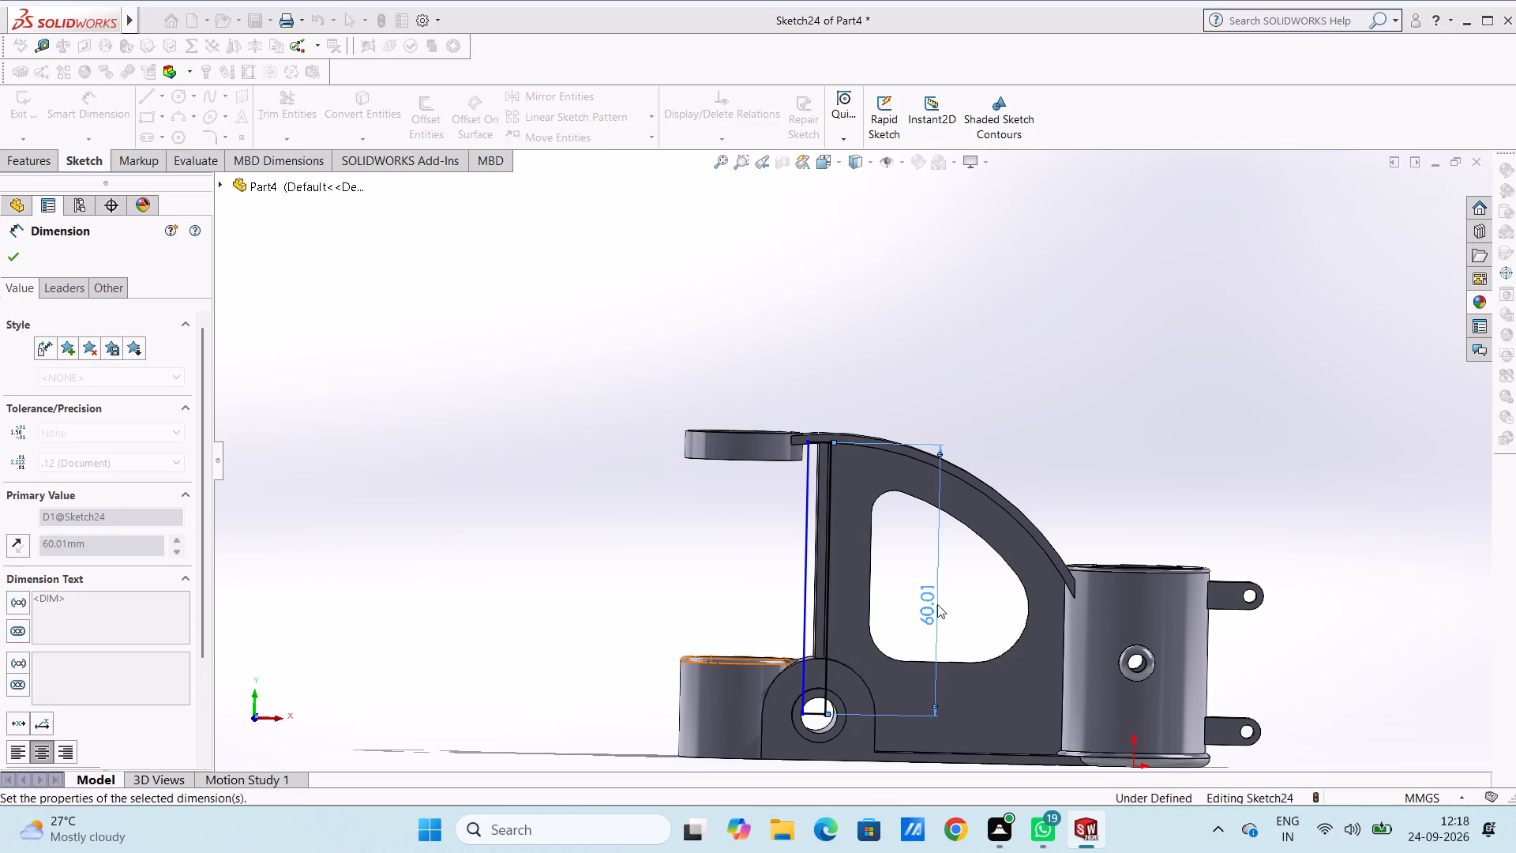
pyautogui.click(614, 604)
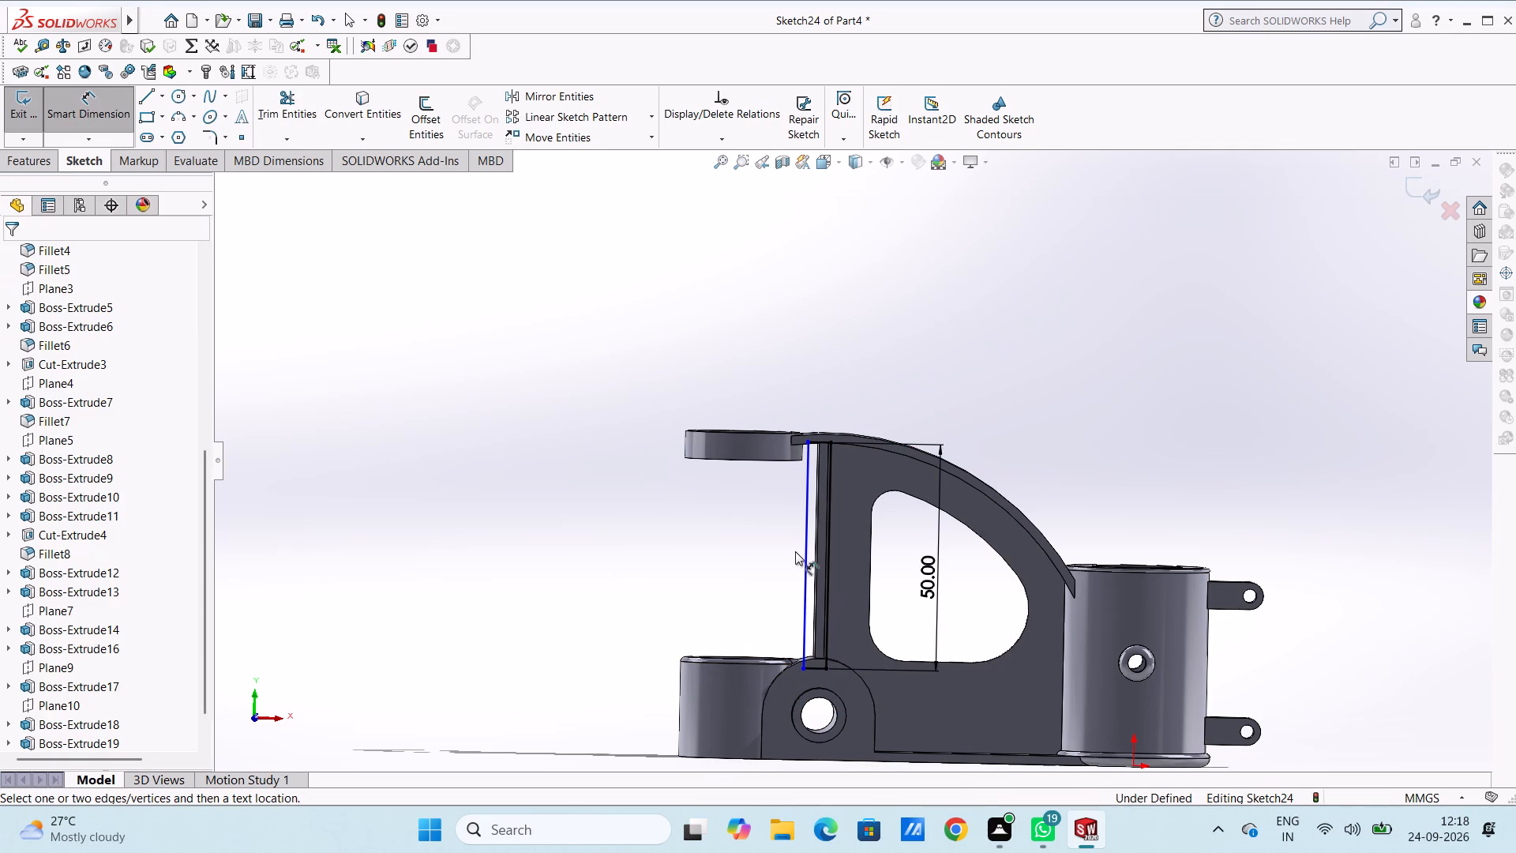
pyautogui.click(824, 439)
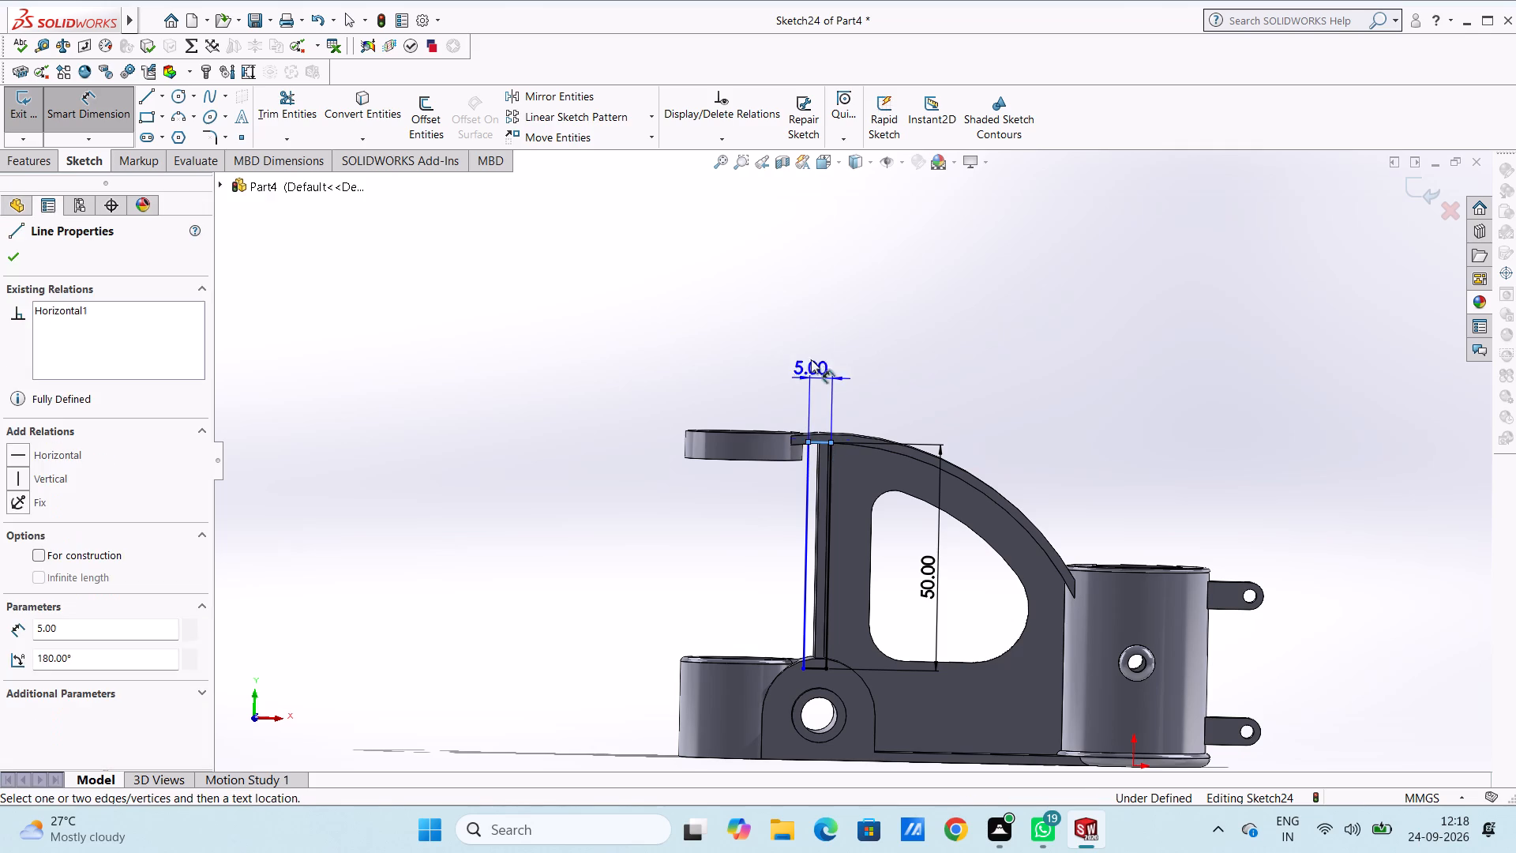
pyautogui.click(822, 314)
pyautogui.click(752, 296)
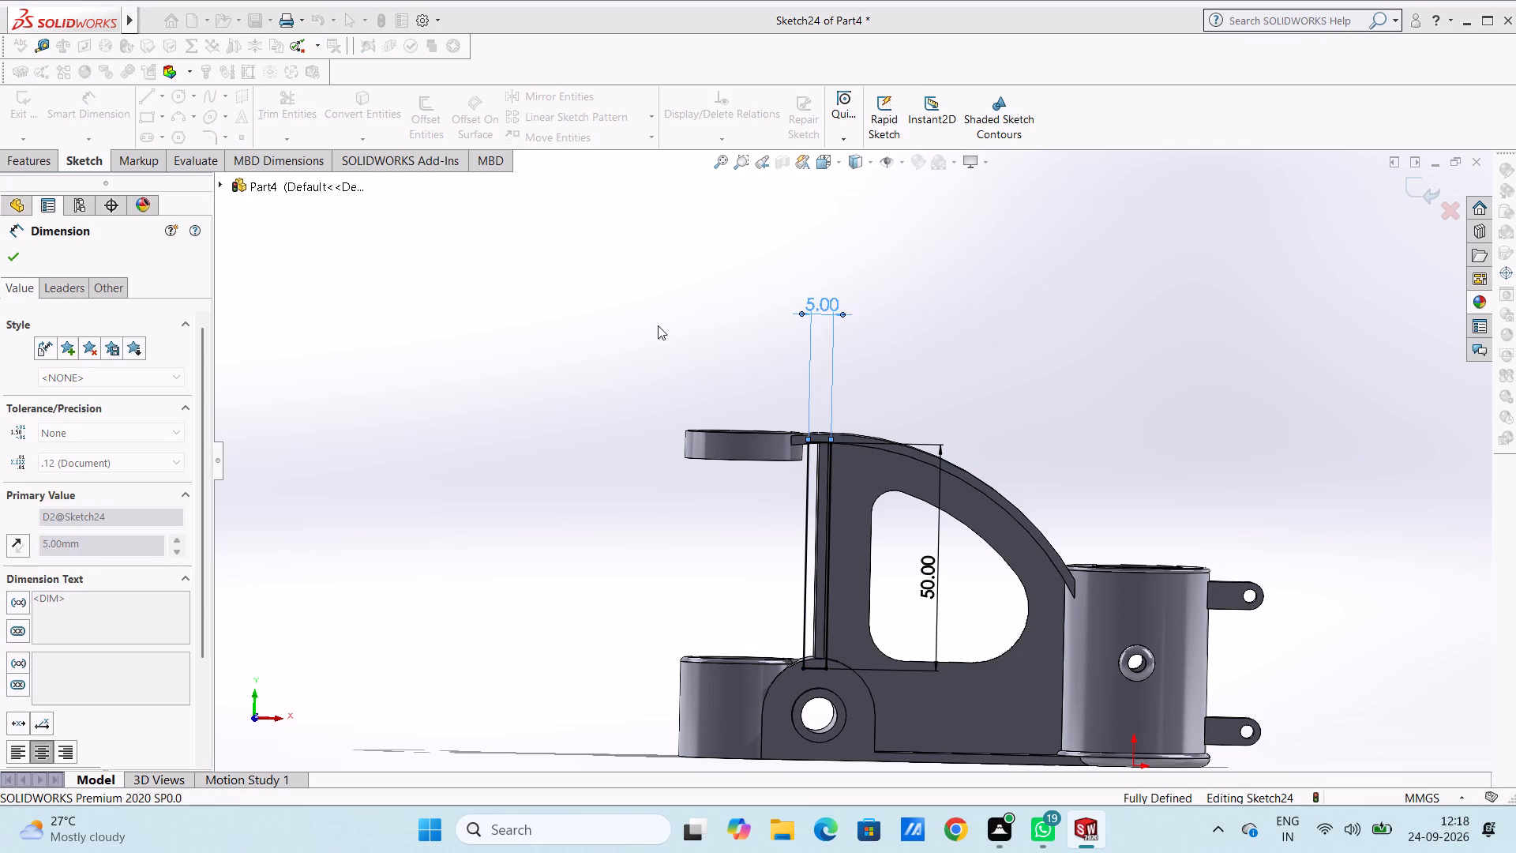
pyautogui.click(658, 325)
# Extrude the narrow rectangle 3 mm as a blind boss with the direction reversed, merged with the body.
pyautogui.moveTo(612, 350); pyautogui.dragTo(689, 400, button='middle')
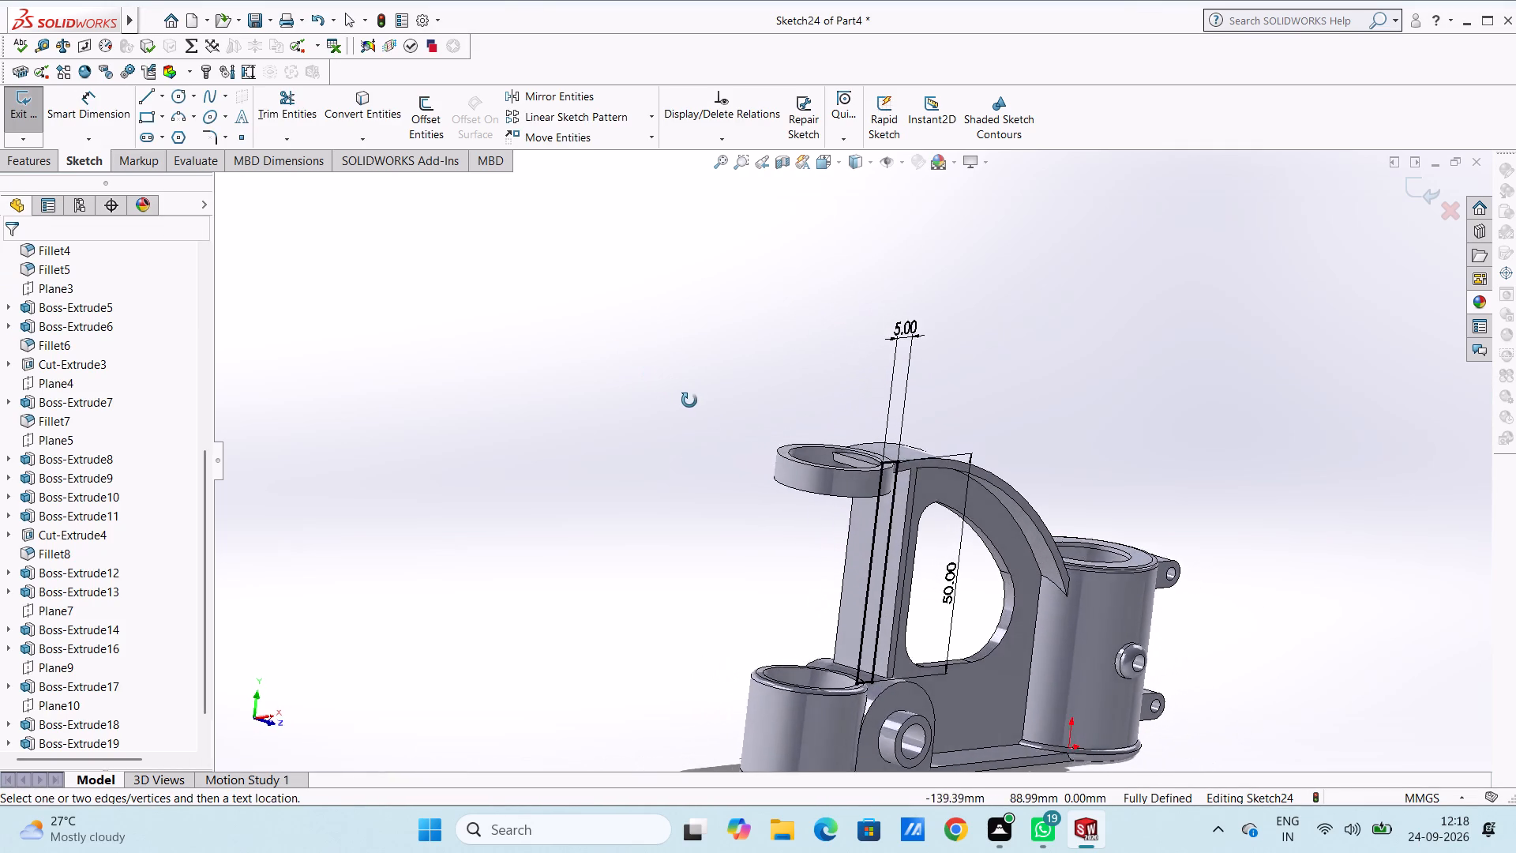
pyautogui.moveTo(689, 400); pyautogui.dragTo(727, 453, button='middle')
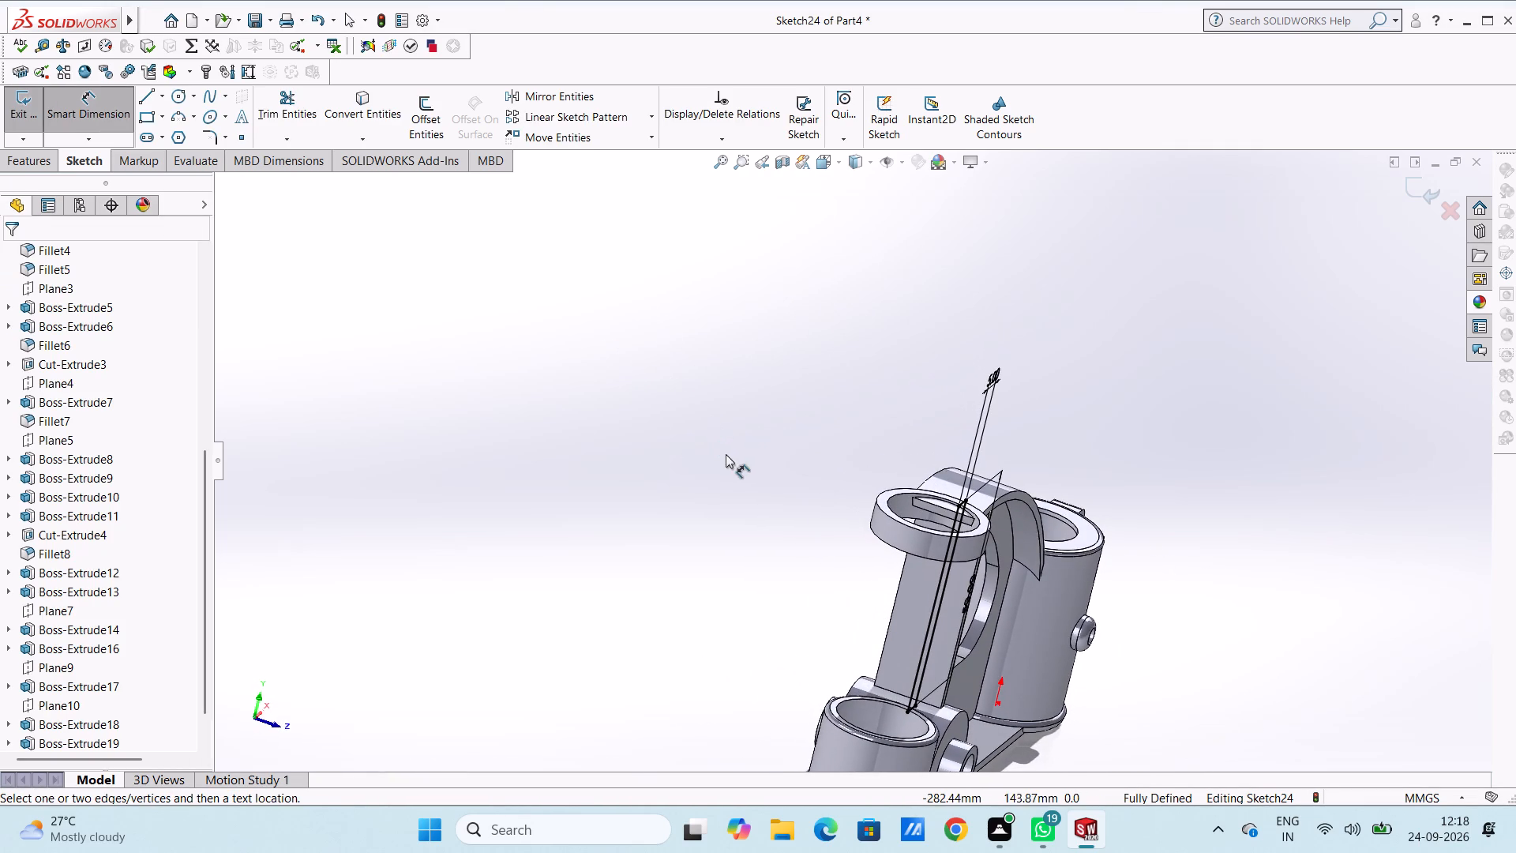
pyautogui.click(42, 166)
pyautogui.click(32, 107)
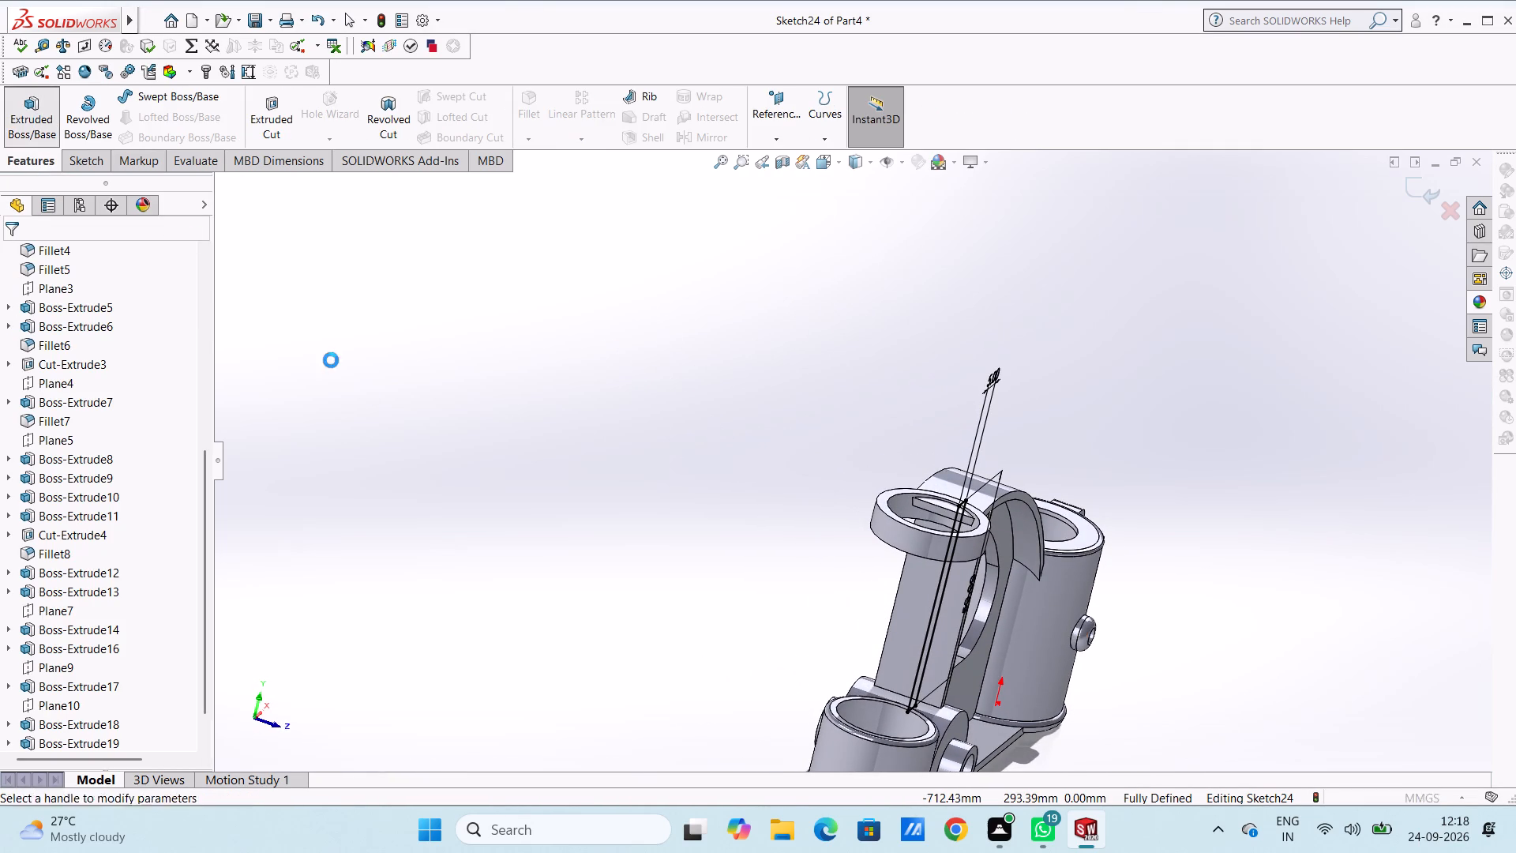
pyautogui.click(14, 362)
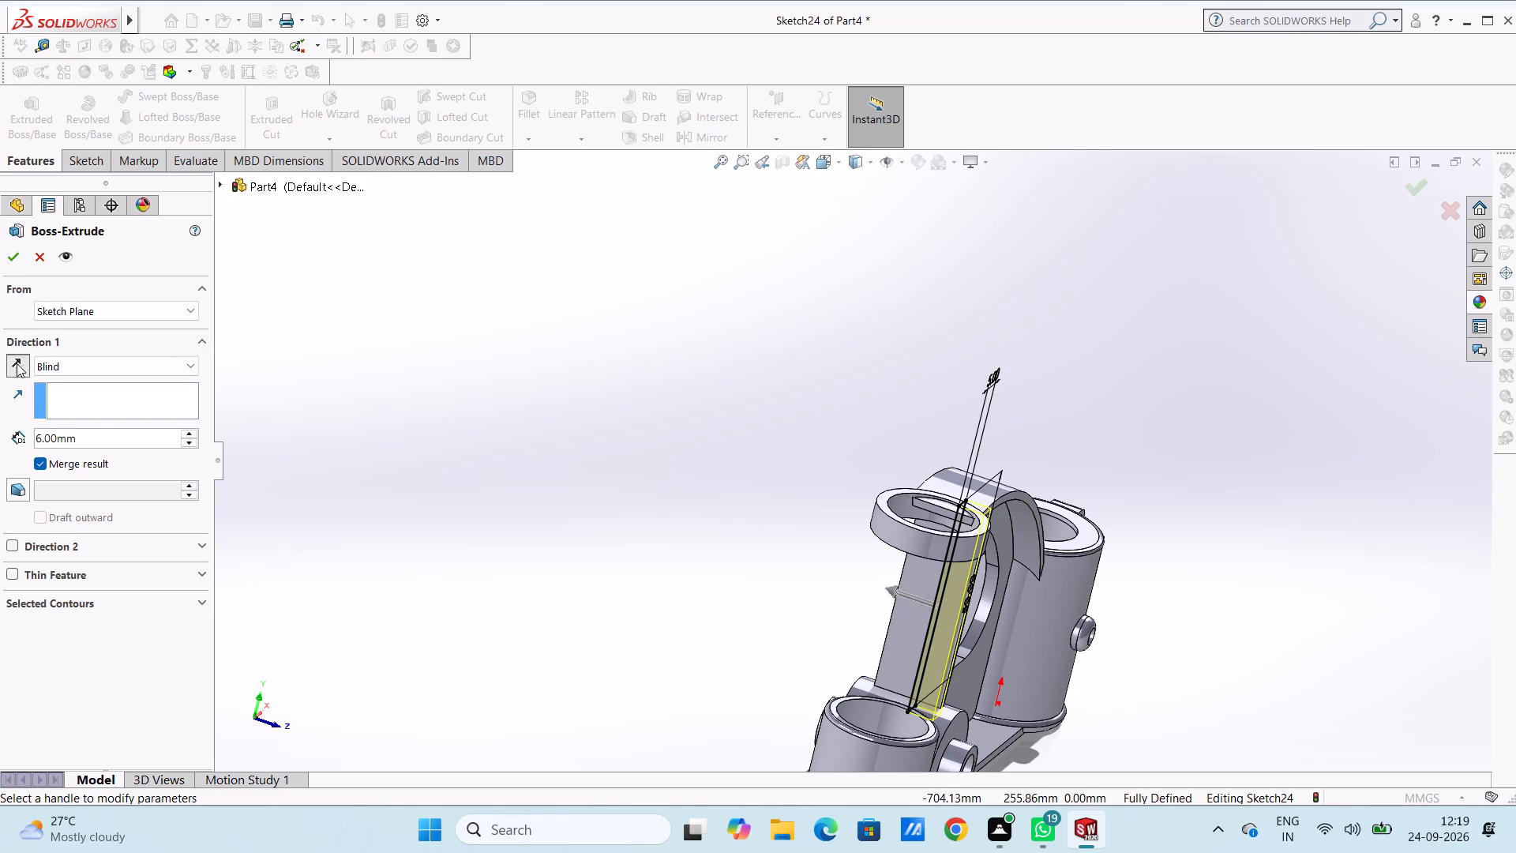
pyautogui.doubleClick(120, 440)
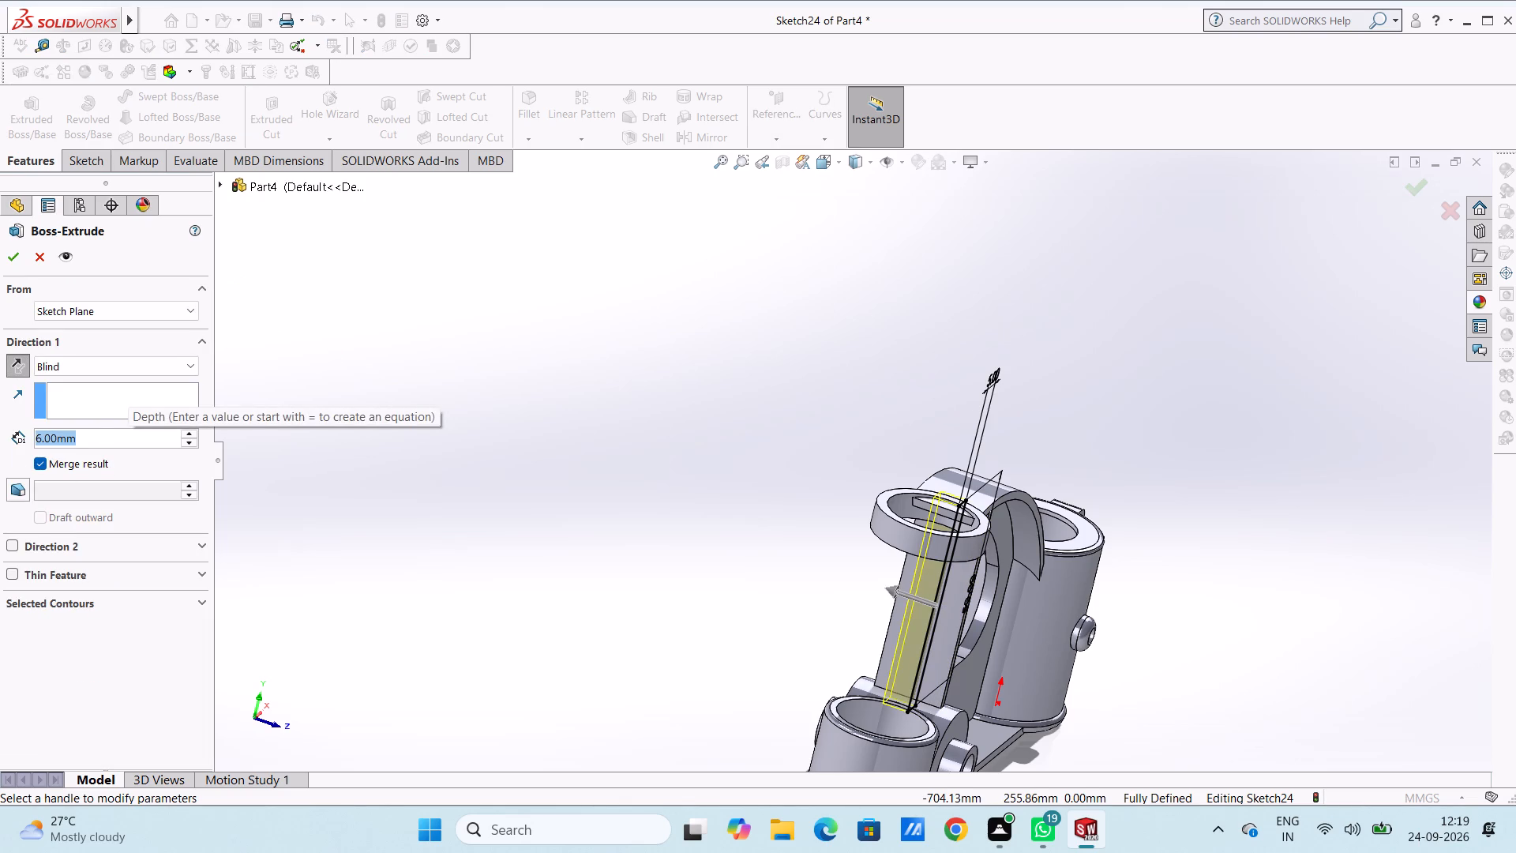
pyautogui.press('3')
pyautogui.press('Return')
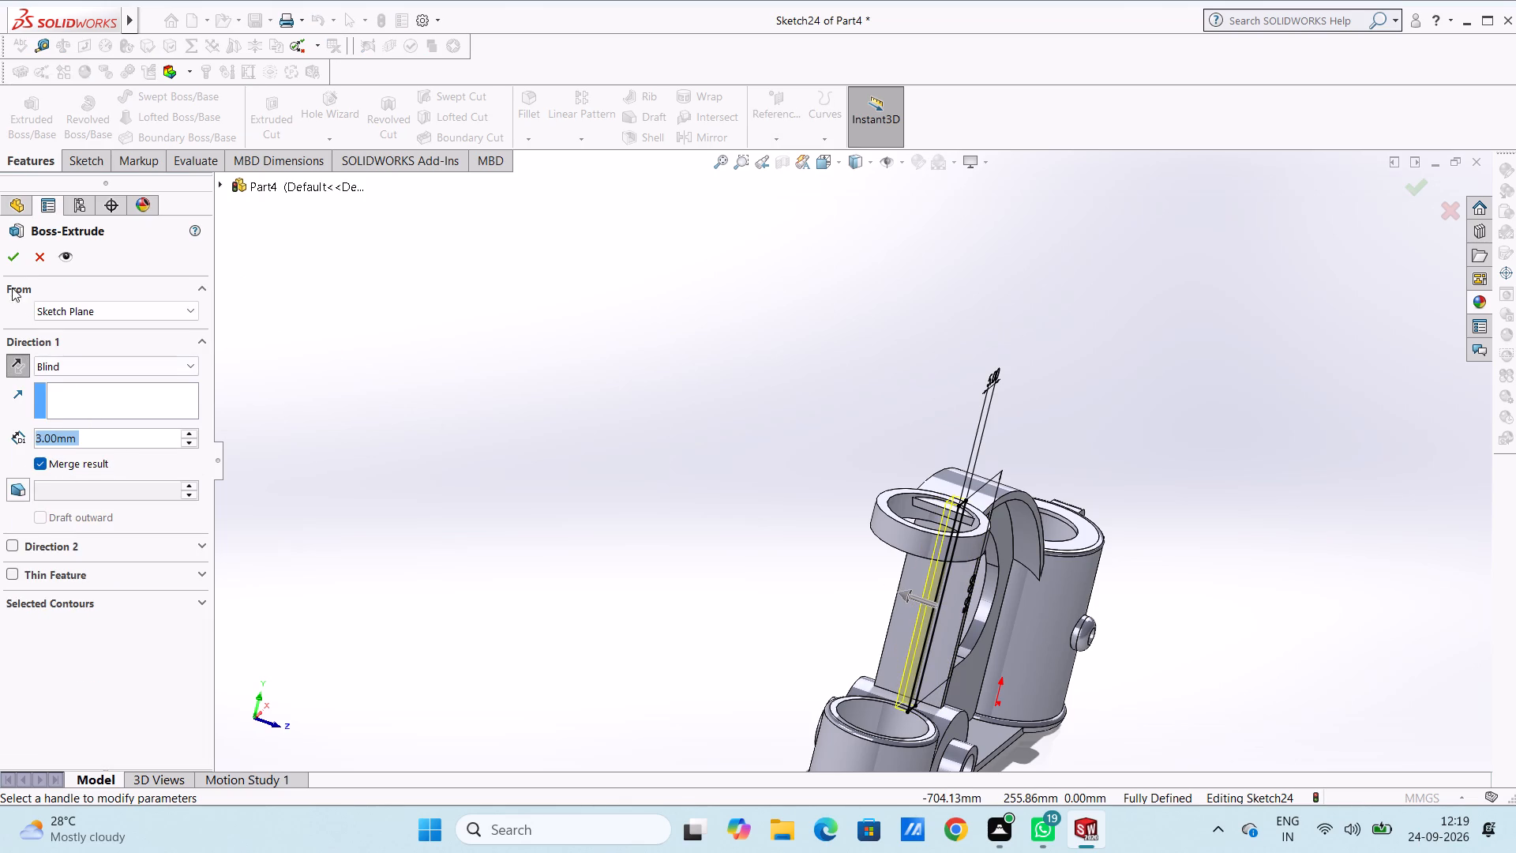
pyautogui.click(13, 254)
pyautogui.click(547, 423)
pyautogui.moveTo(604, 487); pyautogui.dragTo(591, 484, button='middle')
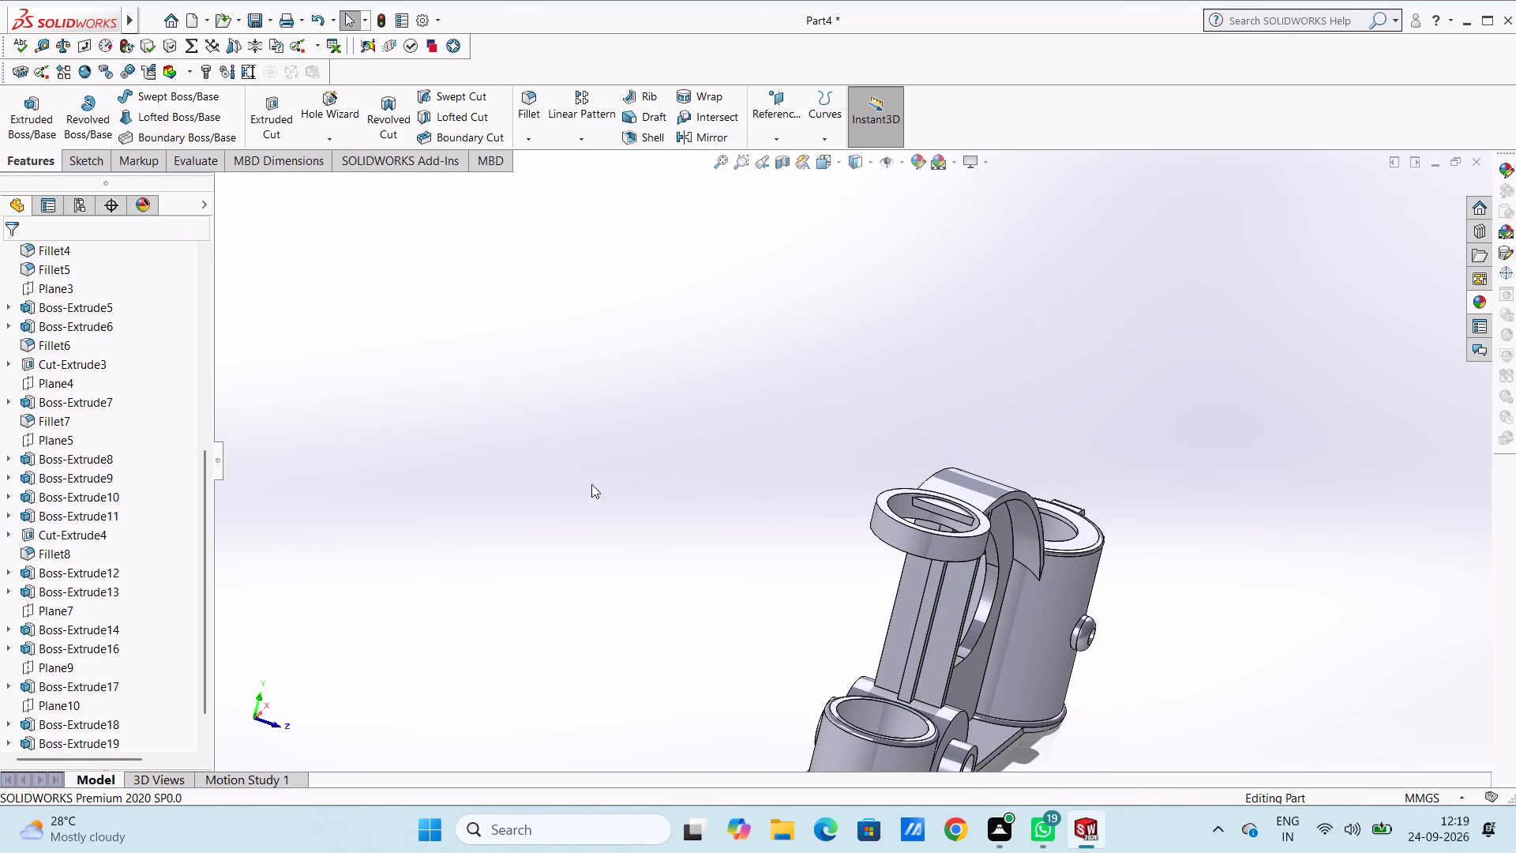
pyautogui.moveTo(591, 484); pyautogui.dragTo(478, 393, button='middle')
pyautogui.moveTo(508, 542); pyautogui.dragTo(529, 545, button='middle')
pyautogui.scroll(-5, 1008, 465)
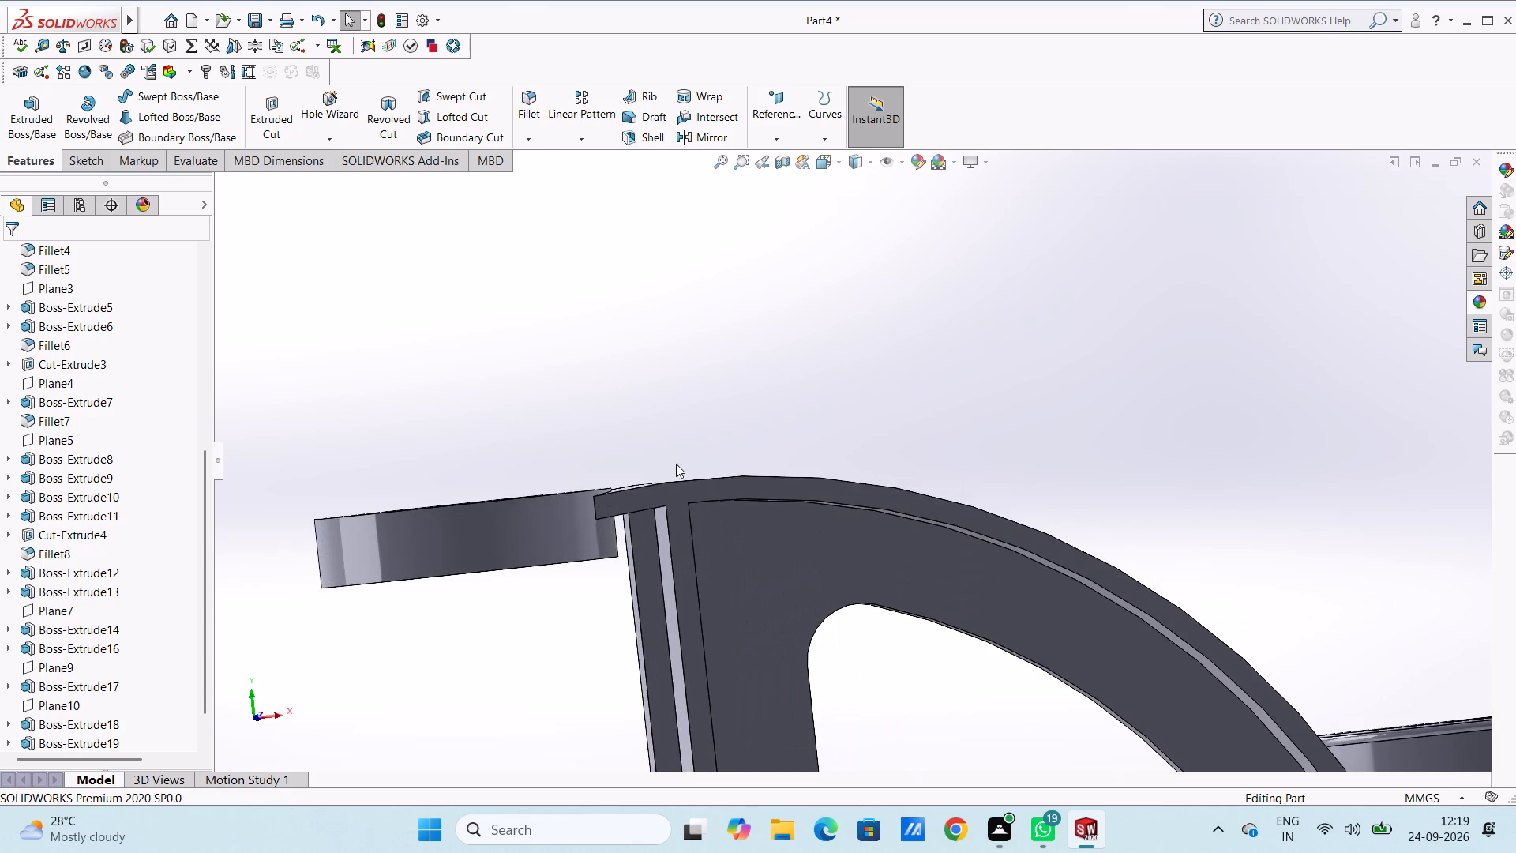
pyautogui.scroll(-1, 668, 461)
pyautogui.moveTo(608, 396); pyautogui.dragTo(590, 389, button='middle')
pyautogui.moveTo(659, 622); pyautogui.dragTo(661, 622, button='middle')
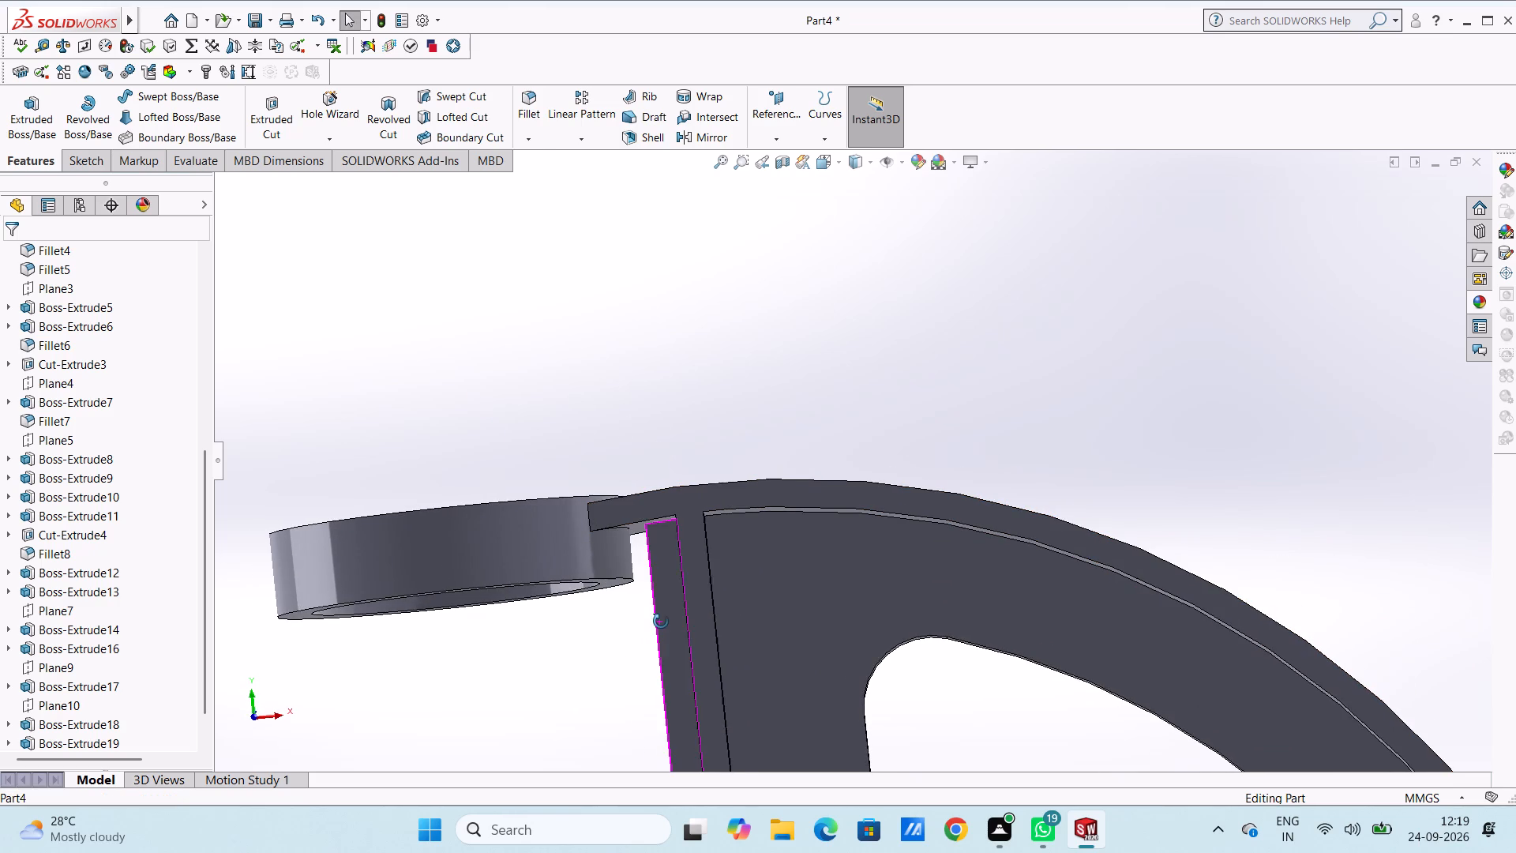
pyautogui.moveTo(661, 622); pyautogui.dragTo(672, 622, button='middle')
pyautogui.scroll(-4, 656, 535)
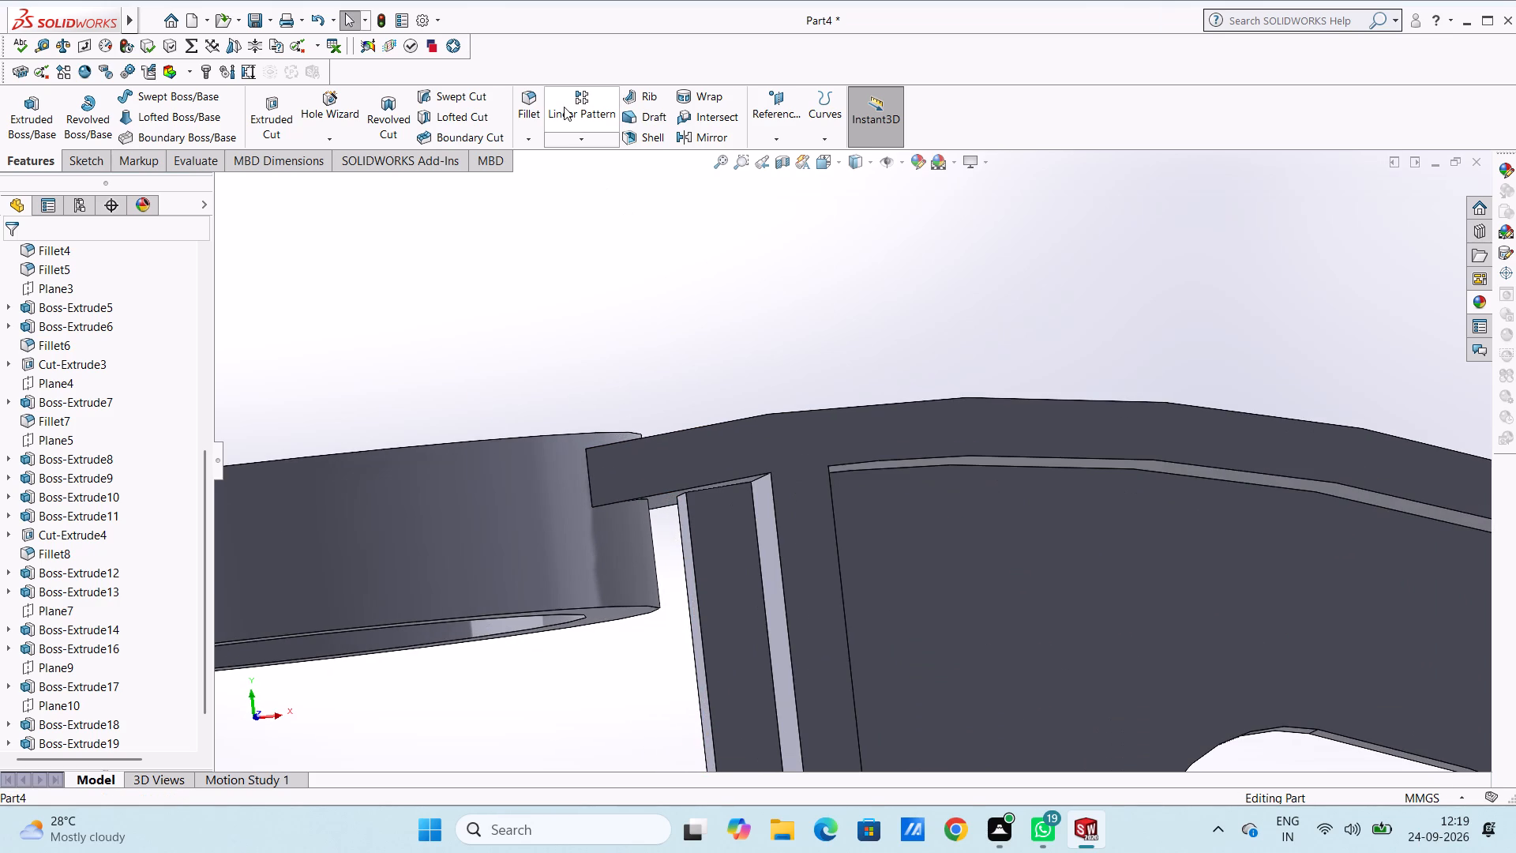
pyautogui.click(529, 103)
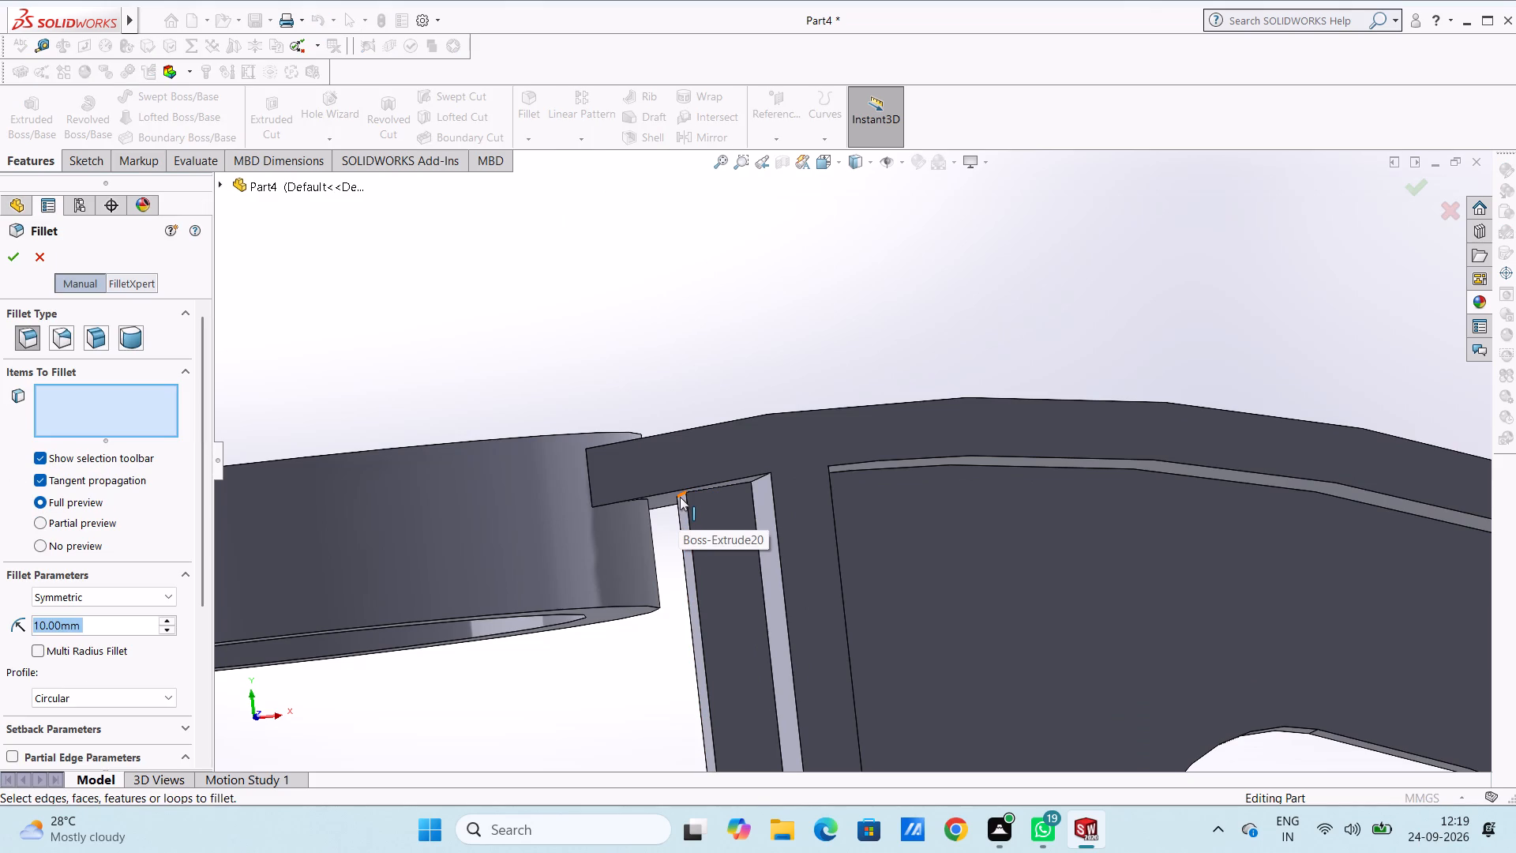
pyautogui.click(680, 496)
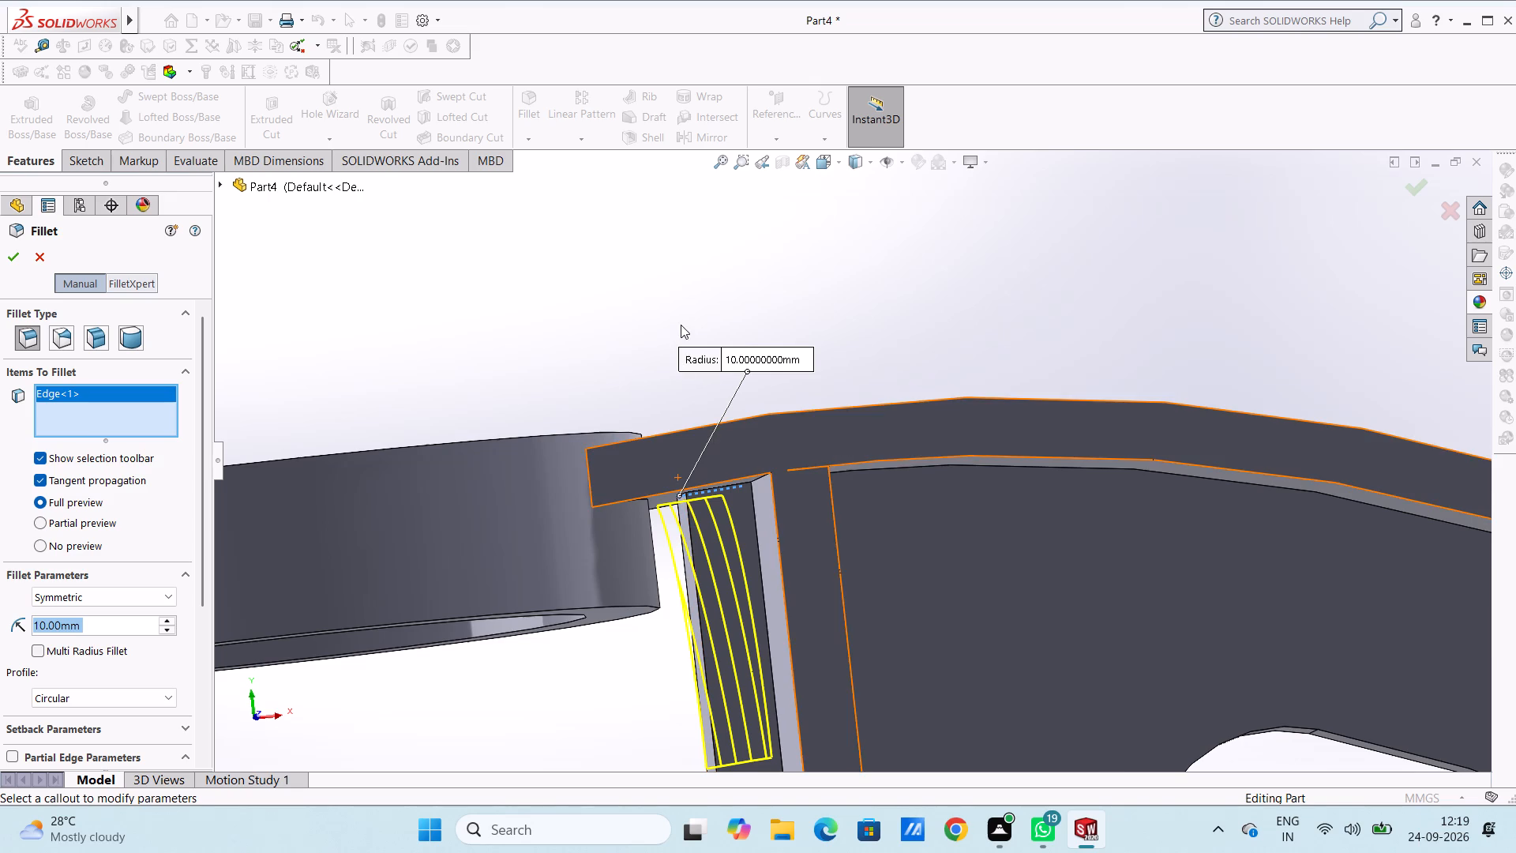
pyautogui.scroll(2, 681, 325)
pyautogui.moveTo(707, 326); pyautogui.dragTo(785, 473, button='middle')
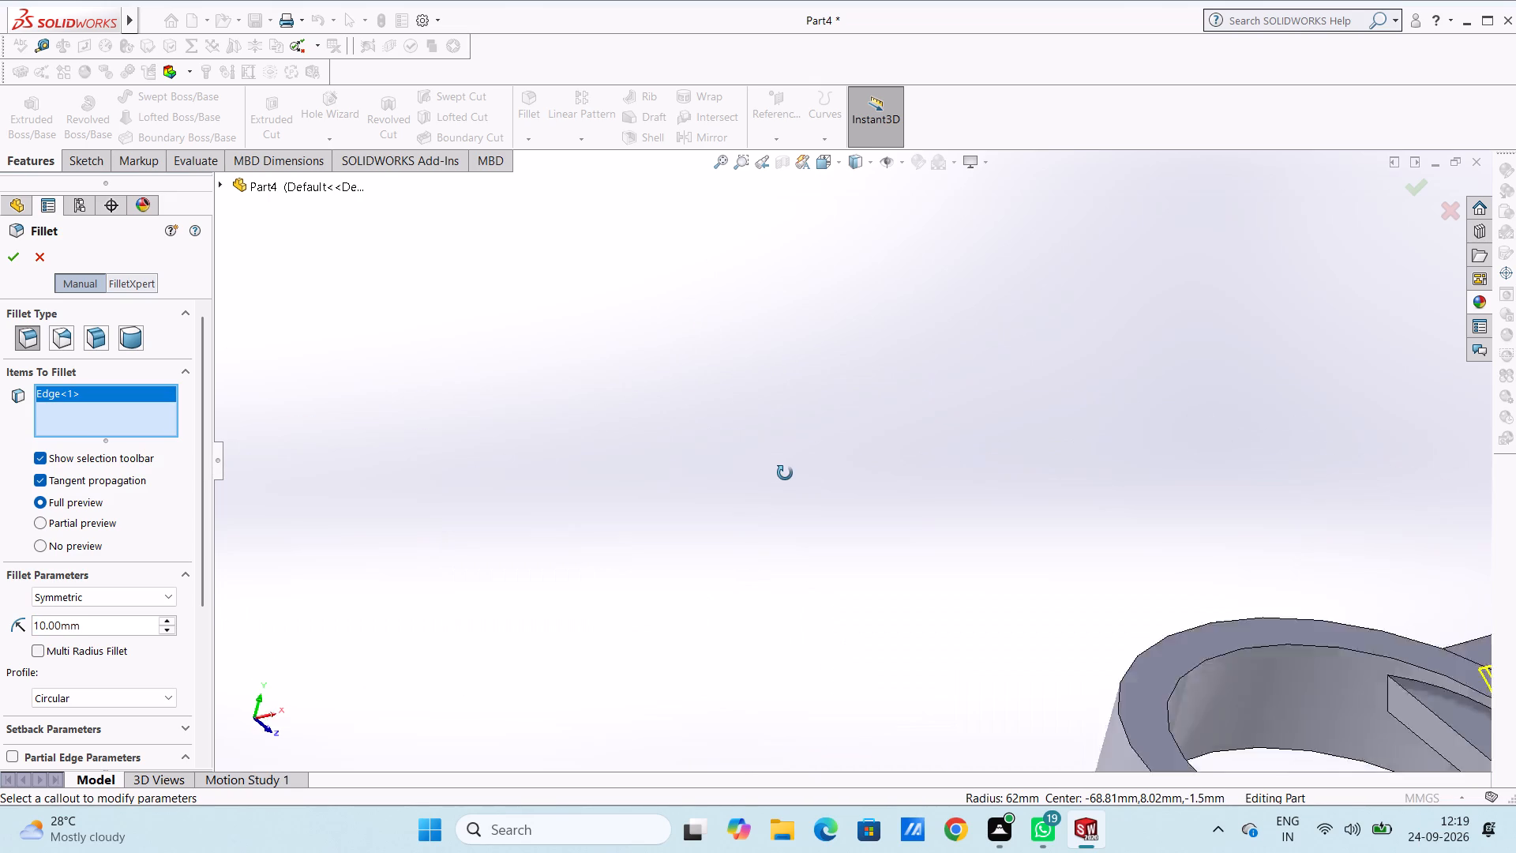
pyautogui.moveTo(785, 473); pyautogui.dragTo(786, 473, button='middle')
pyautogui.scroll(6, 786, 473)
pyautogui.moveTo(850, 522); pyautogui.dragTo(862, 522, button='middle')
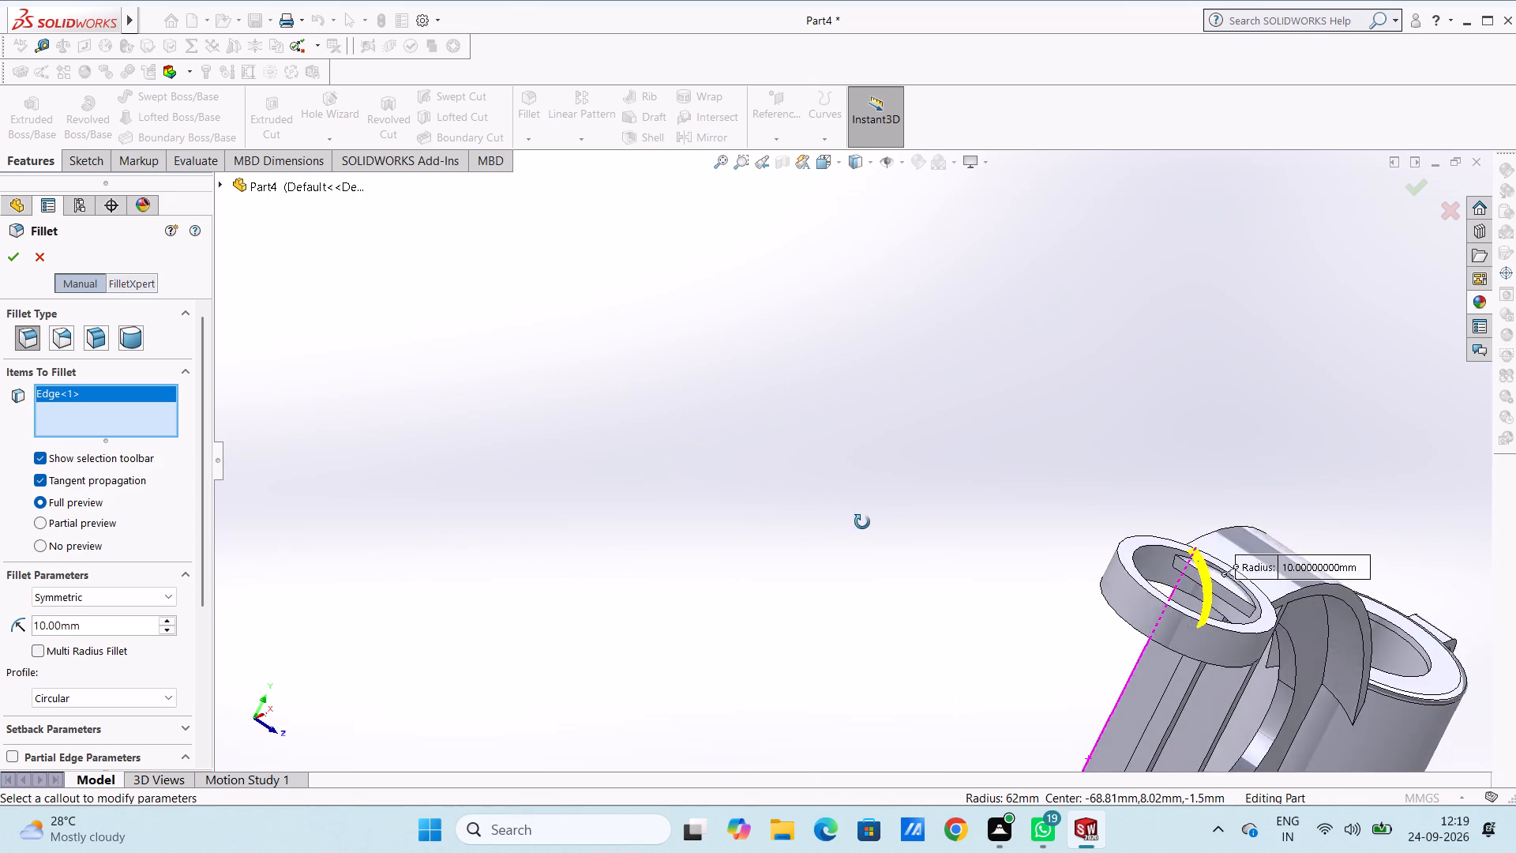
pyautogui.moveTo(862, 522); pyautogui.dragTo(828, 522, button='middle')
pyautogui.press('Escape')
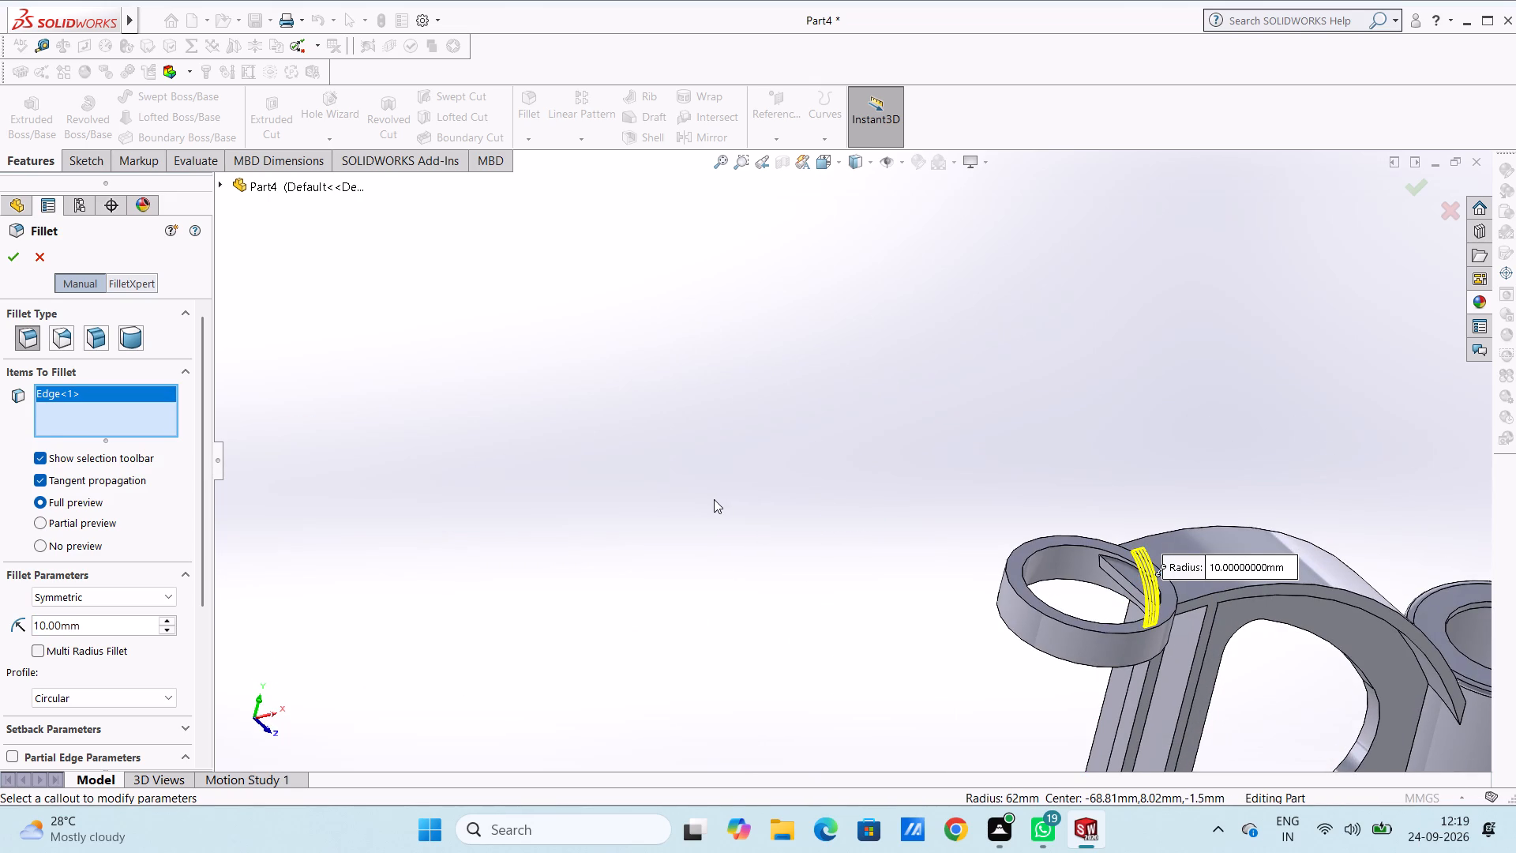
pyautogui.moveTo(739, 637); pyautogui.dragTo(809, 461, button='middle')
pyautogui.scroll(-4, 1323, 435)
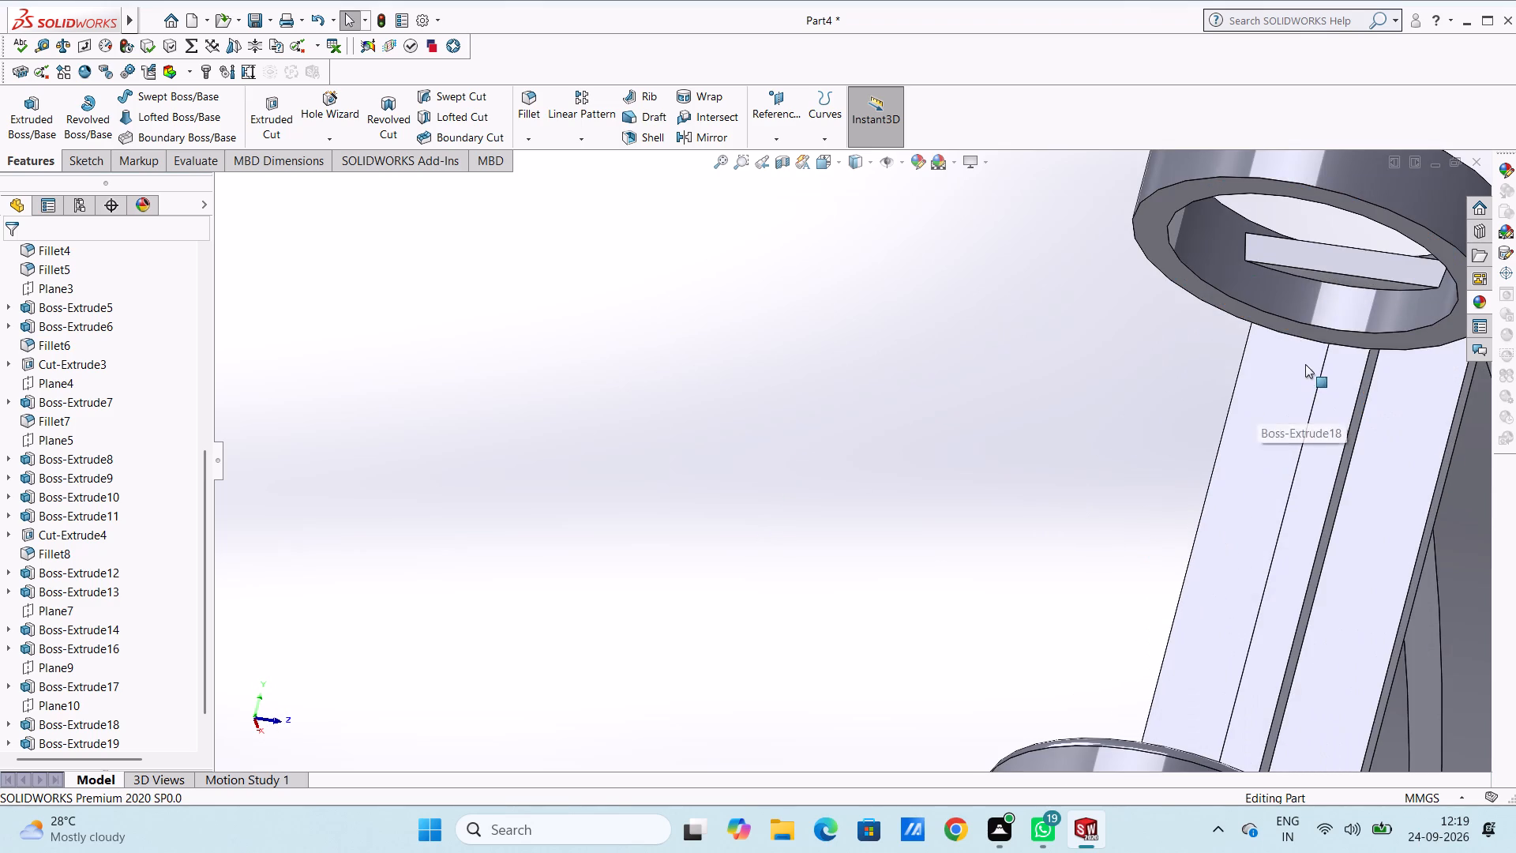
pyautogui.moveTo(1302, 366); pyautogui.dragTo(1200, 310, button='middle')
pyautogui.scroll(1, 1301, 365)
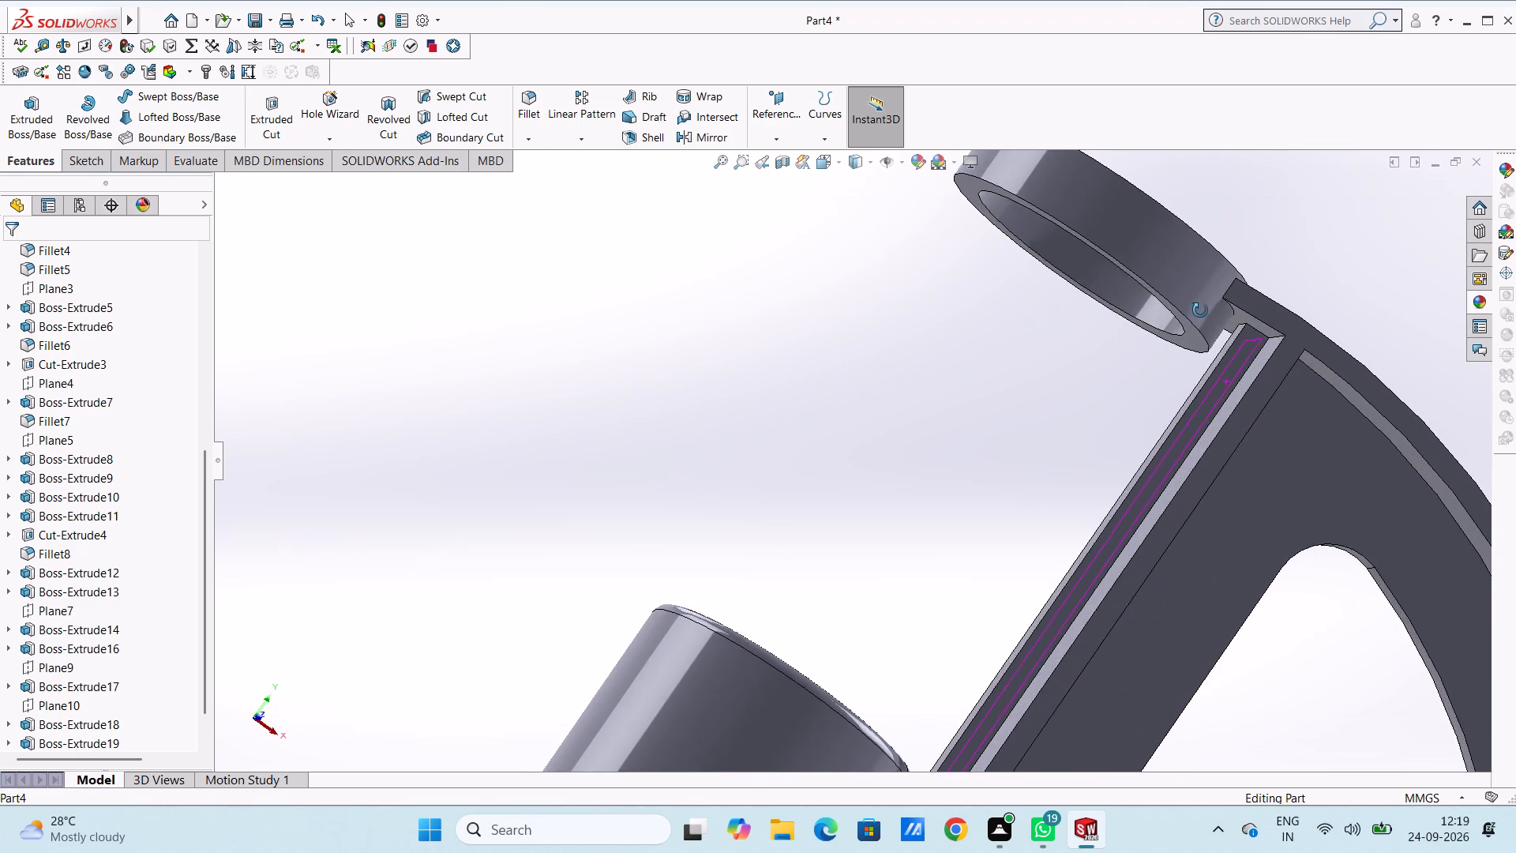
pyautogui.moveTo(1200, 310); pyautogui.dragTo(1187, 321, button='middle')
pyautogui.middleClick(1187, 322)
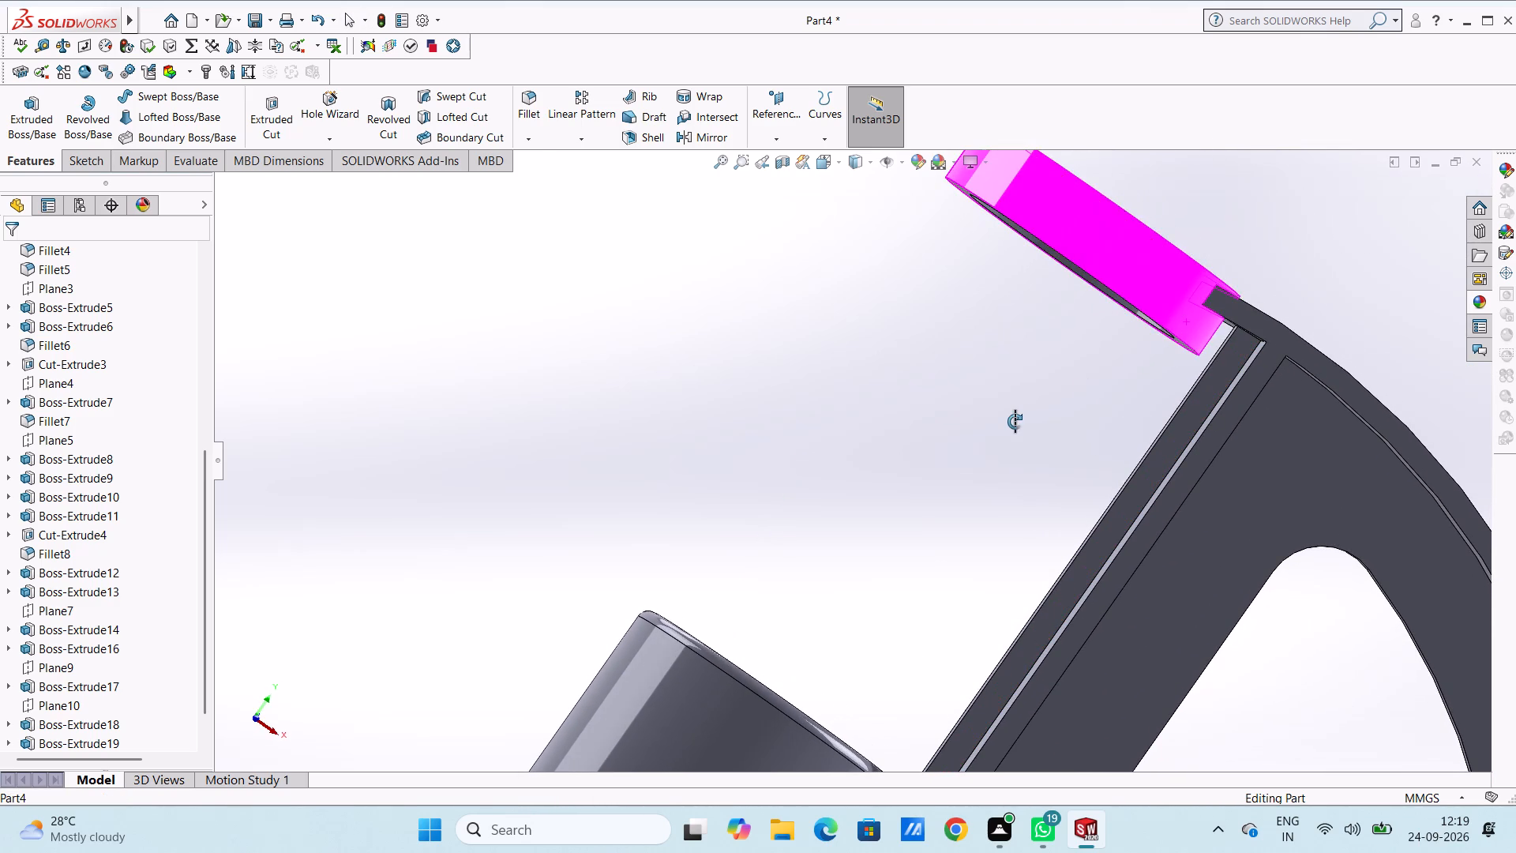
# Undo the 3 mm extrusion of the narrow rectangle to return to editing its sketch.
pyautogui.scroll(2, 1011, 422)
pyautogui.click(864, 420)
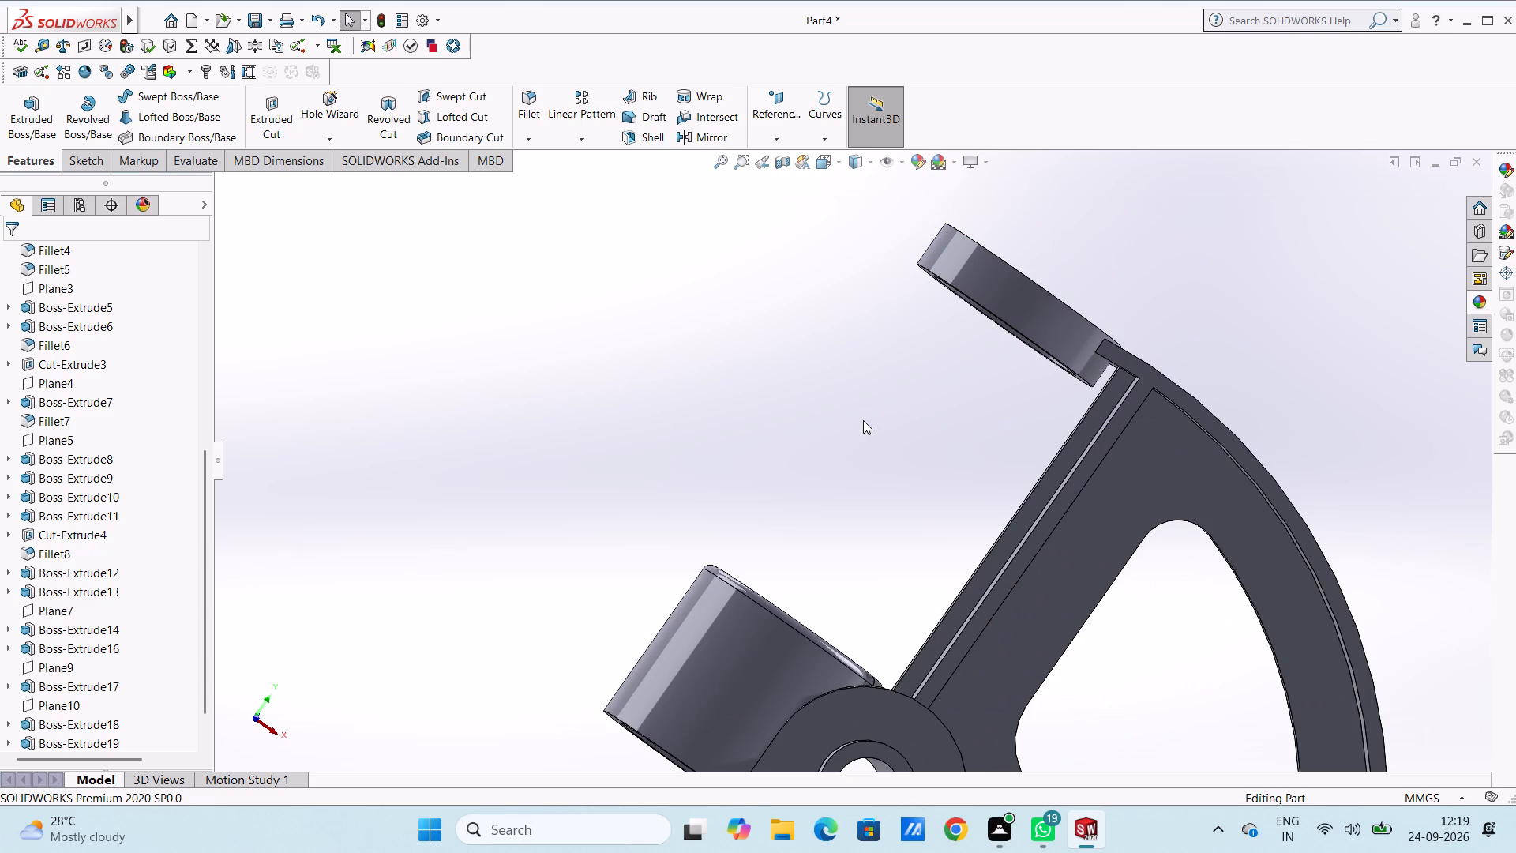
pyautogui.hotkey('ctrl', 'z')
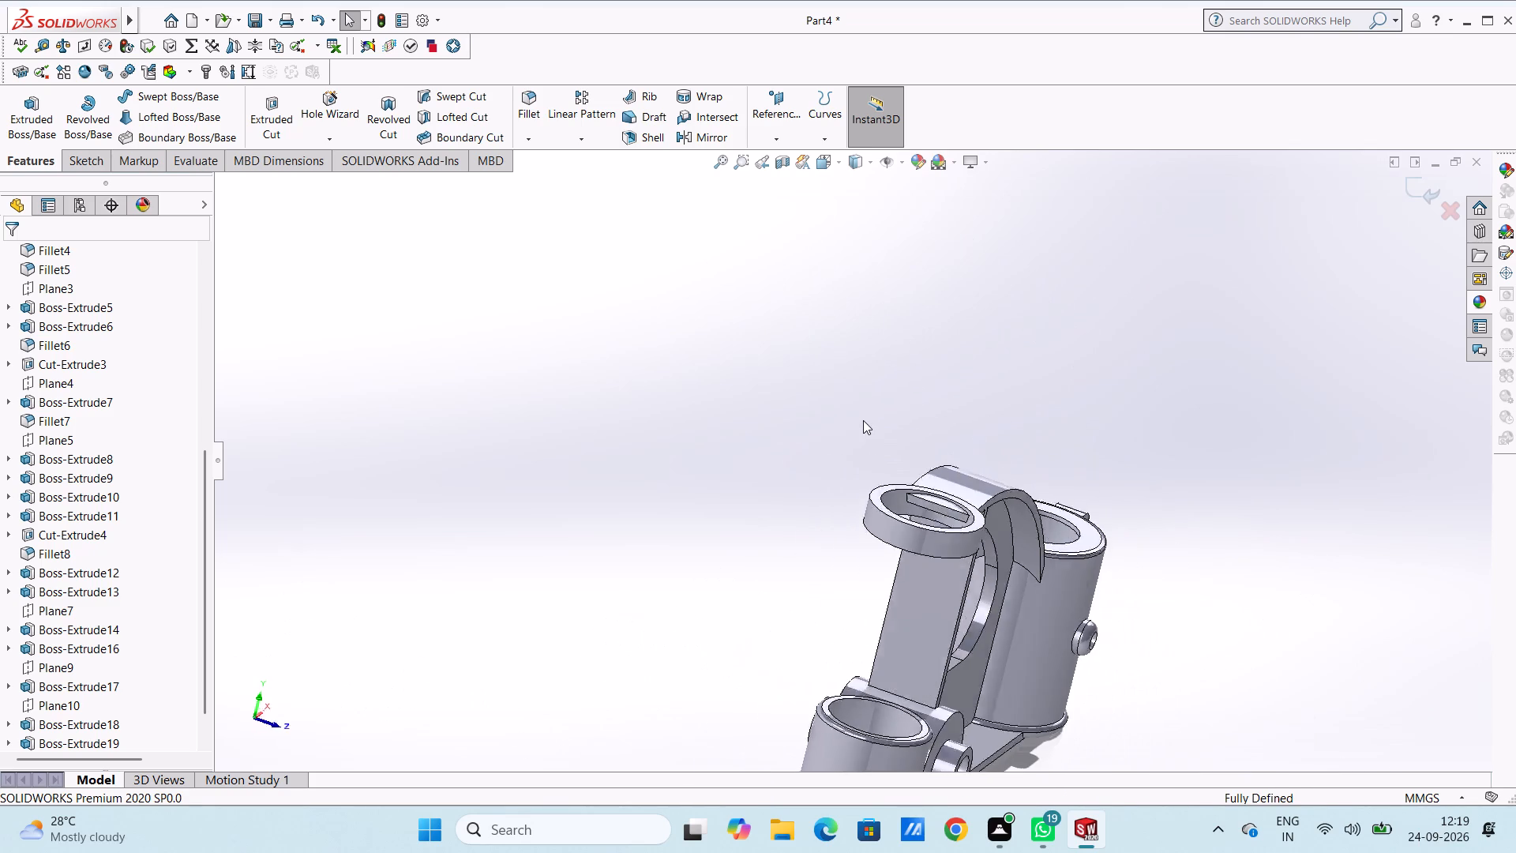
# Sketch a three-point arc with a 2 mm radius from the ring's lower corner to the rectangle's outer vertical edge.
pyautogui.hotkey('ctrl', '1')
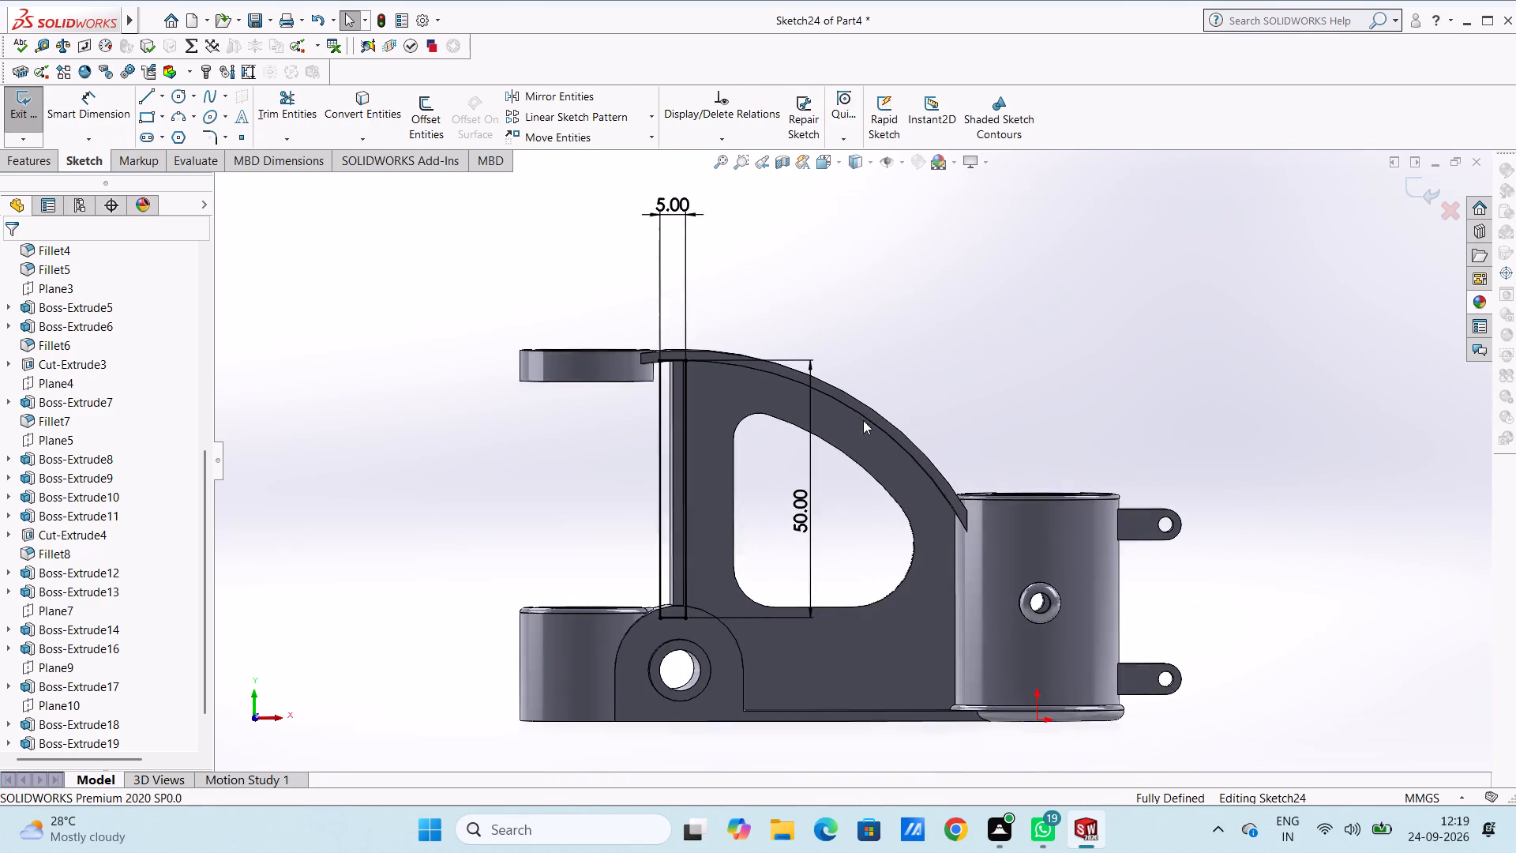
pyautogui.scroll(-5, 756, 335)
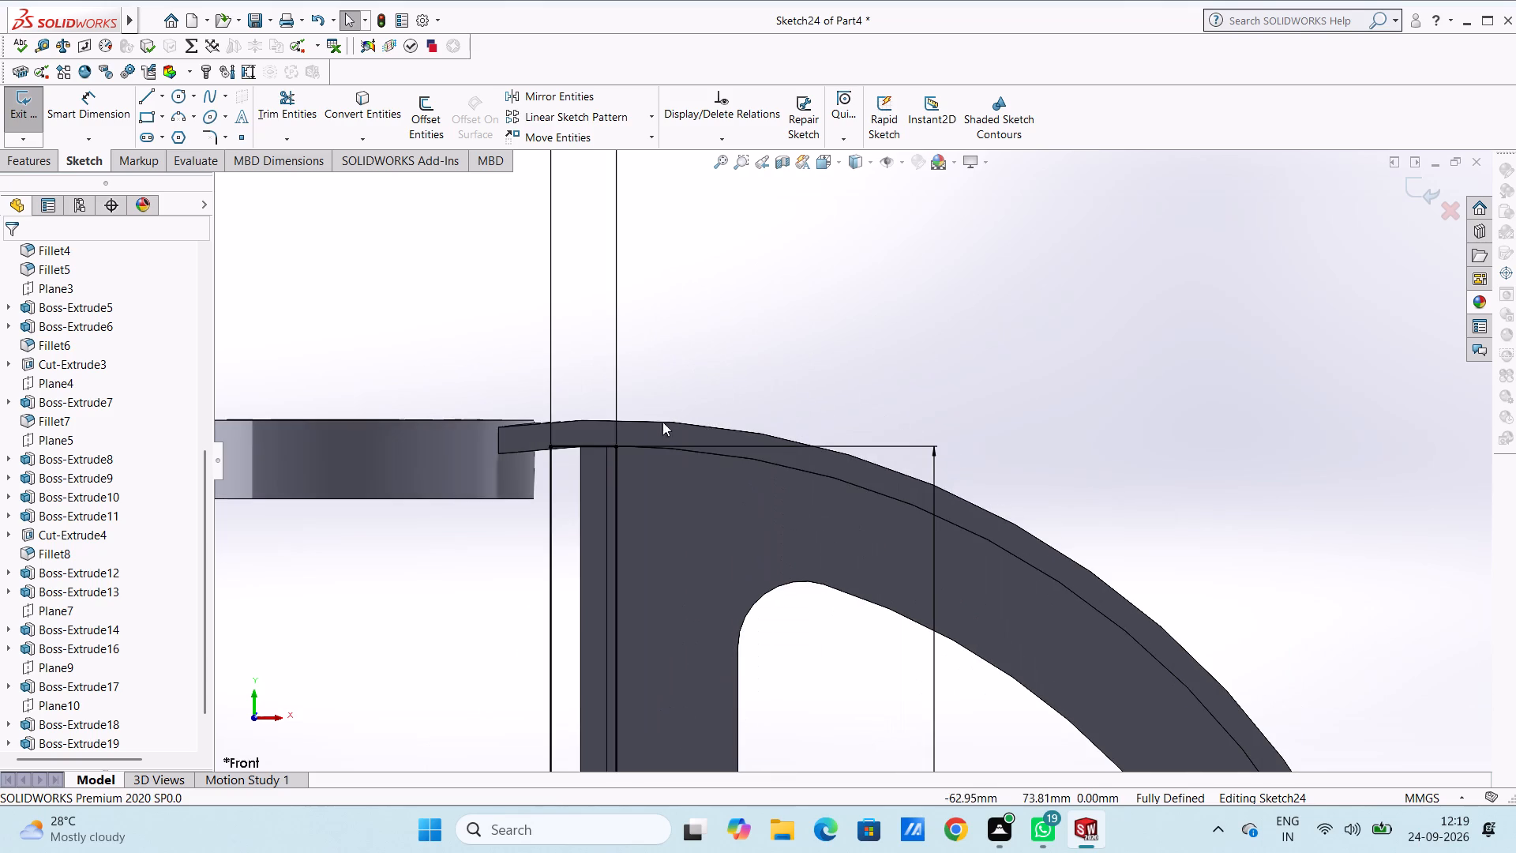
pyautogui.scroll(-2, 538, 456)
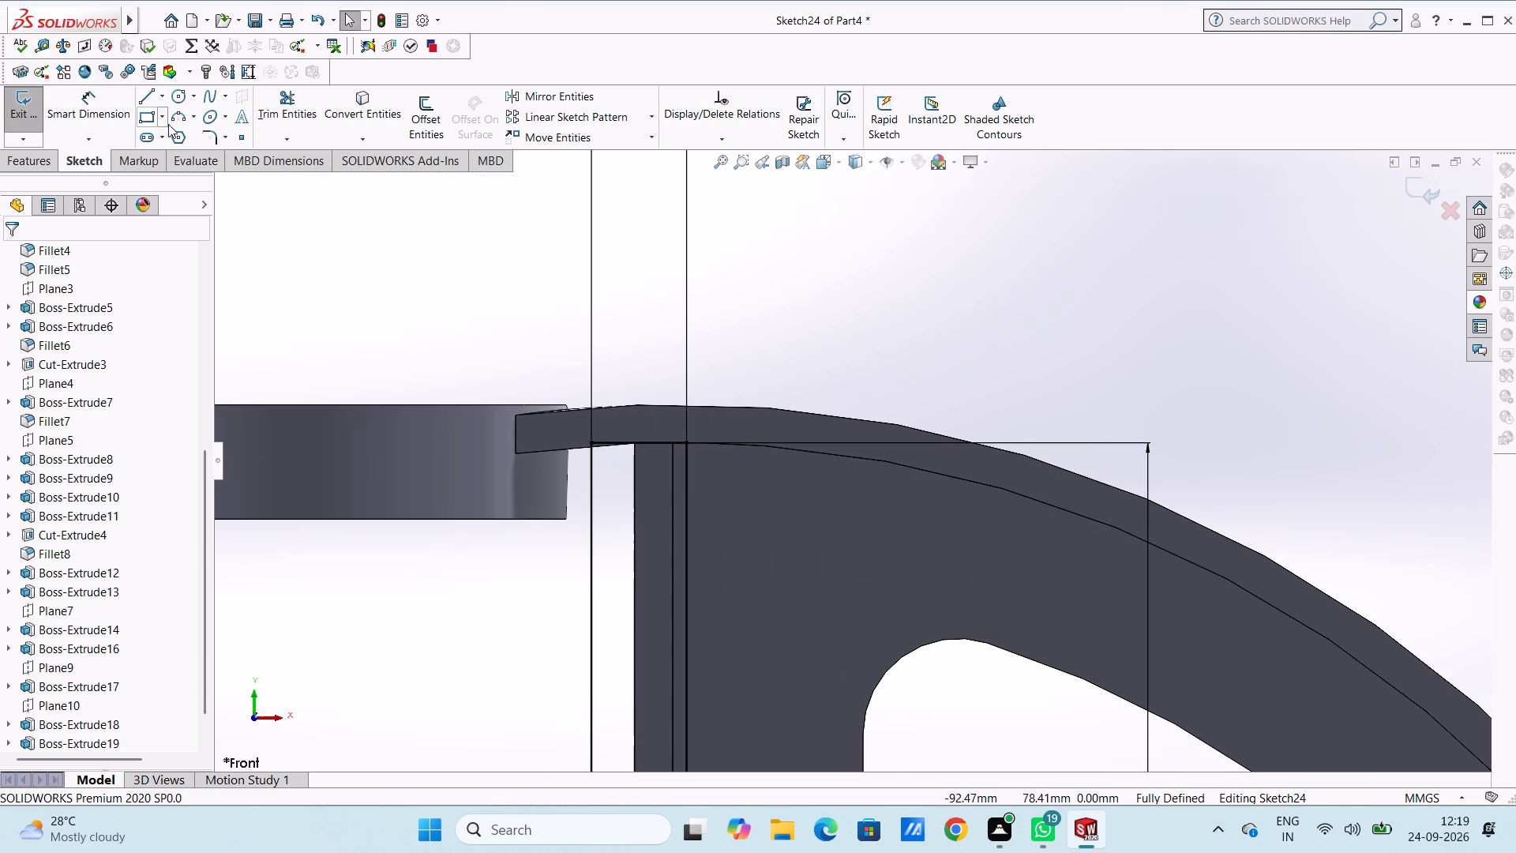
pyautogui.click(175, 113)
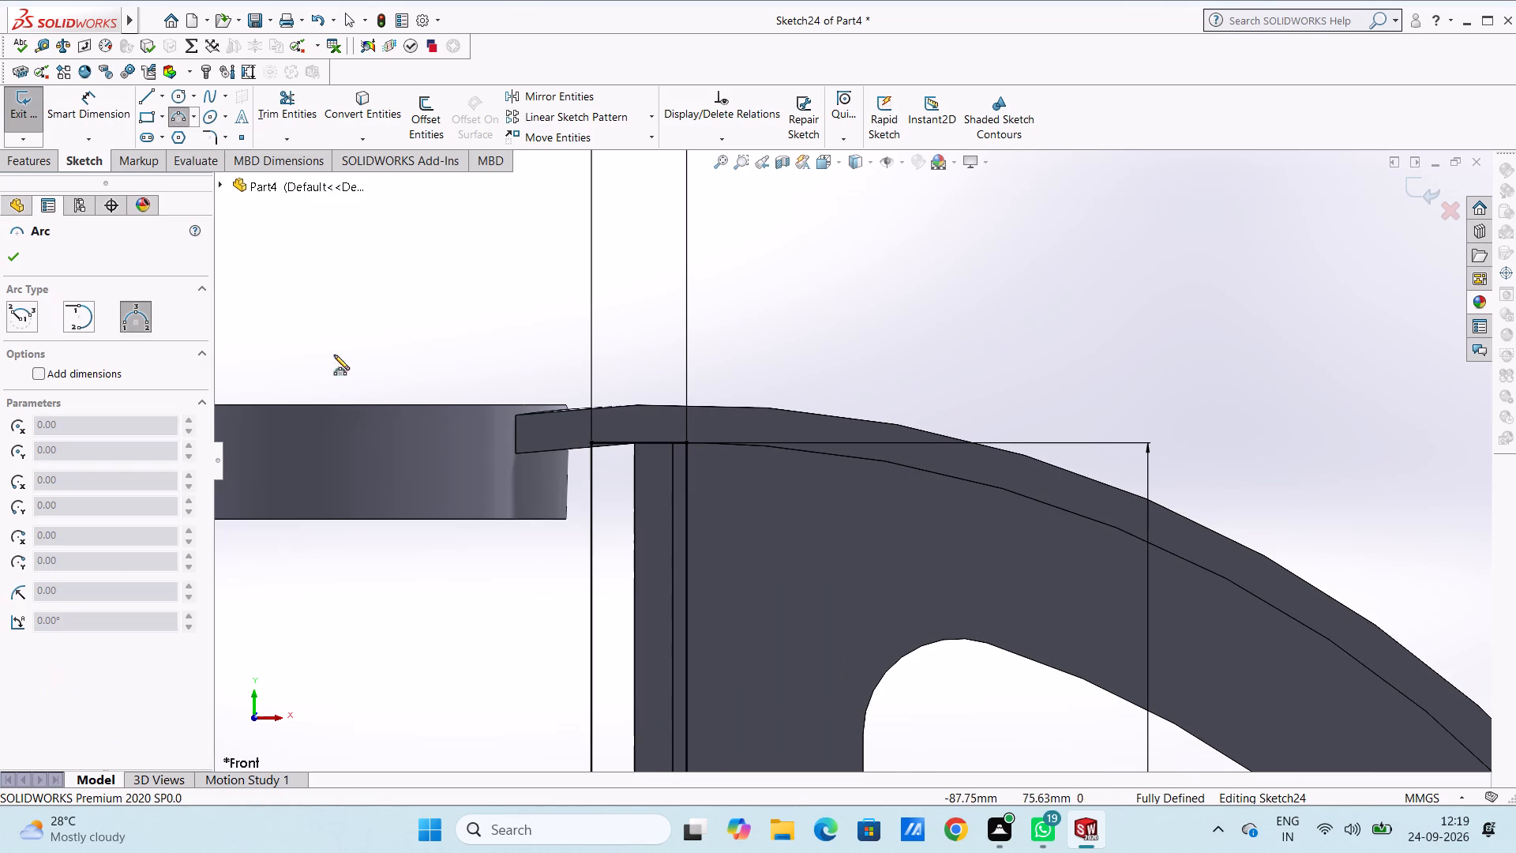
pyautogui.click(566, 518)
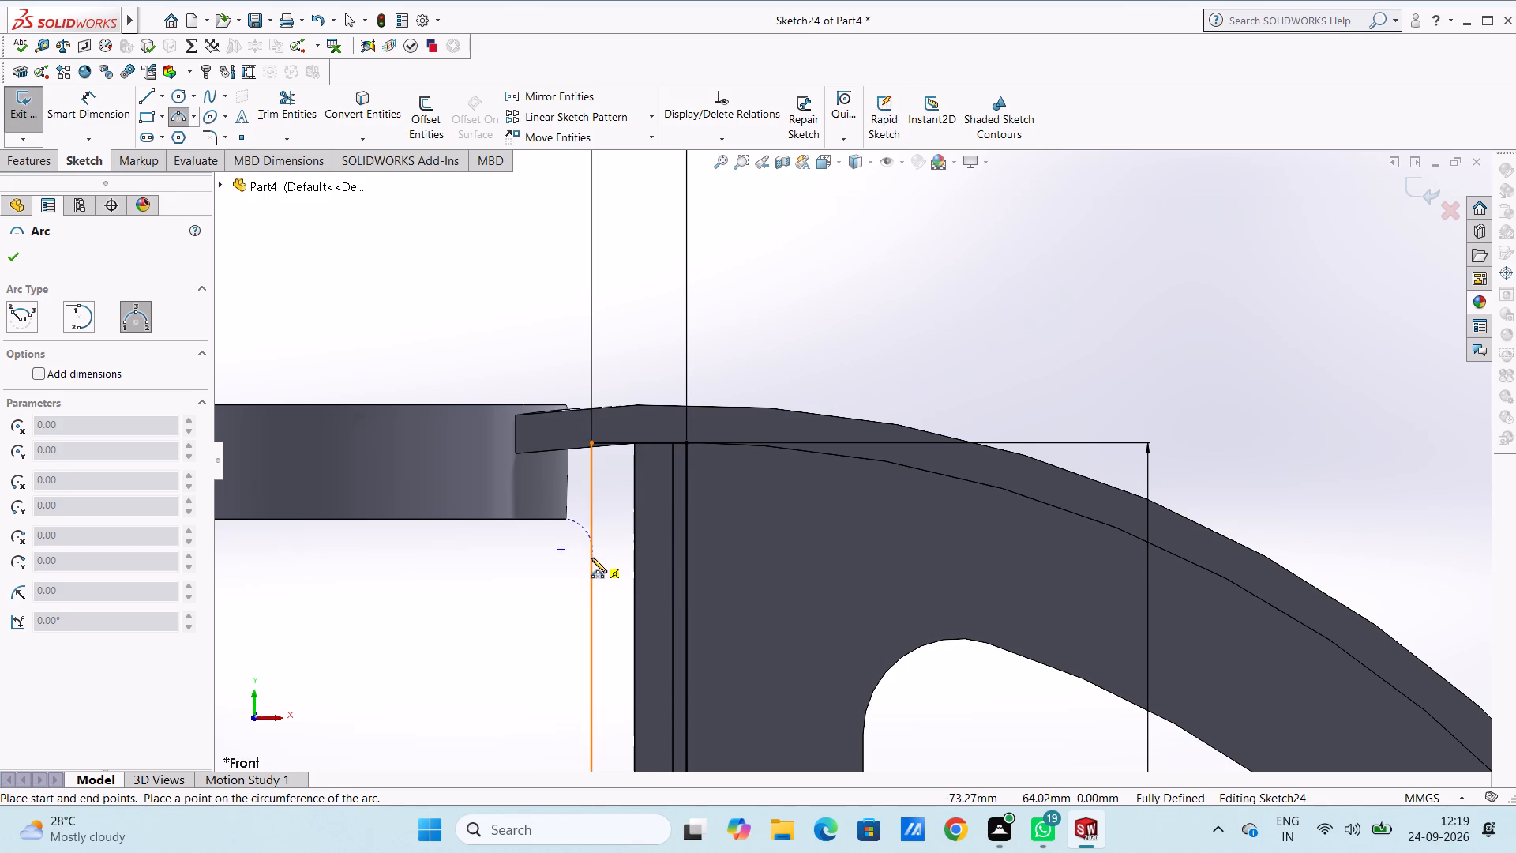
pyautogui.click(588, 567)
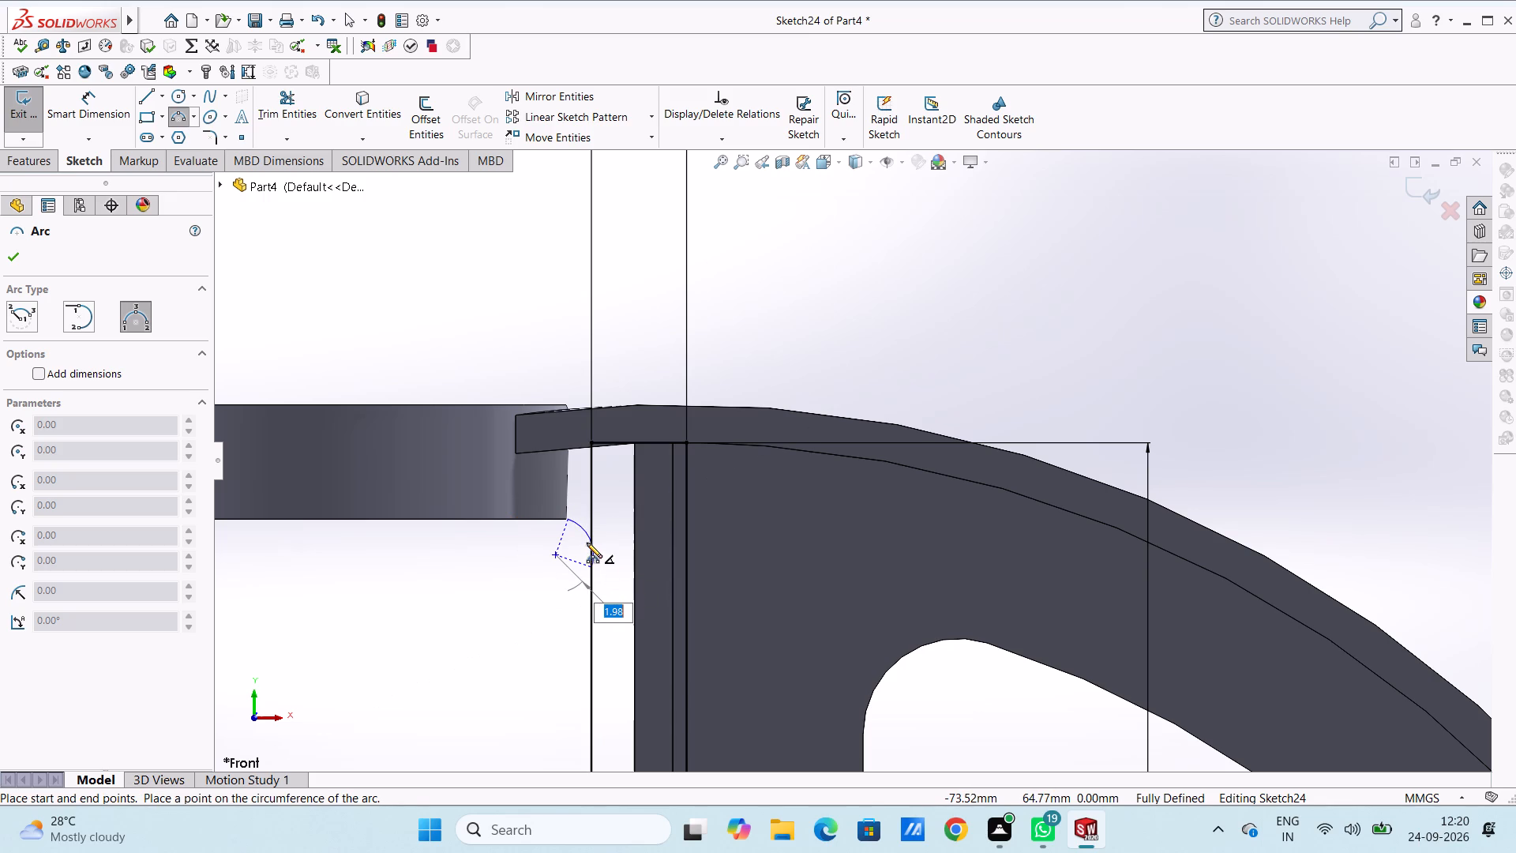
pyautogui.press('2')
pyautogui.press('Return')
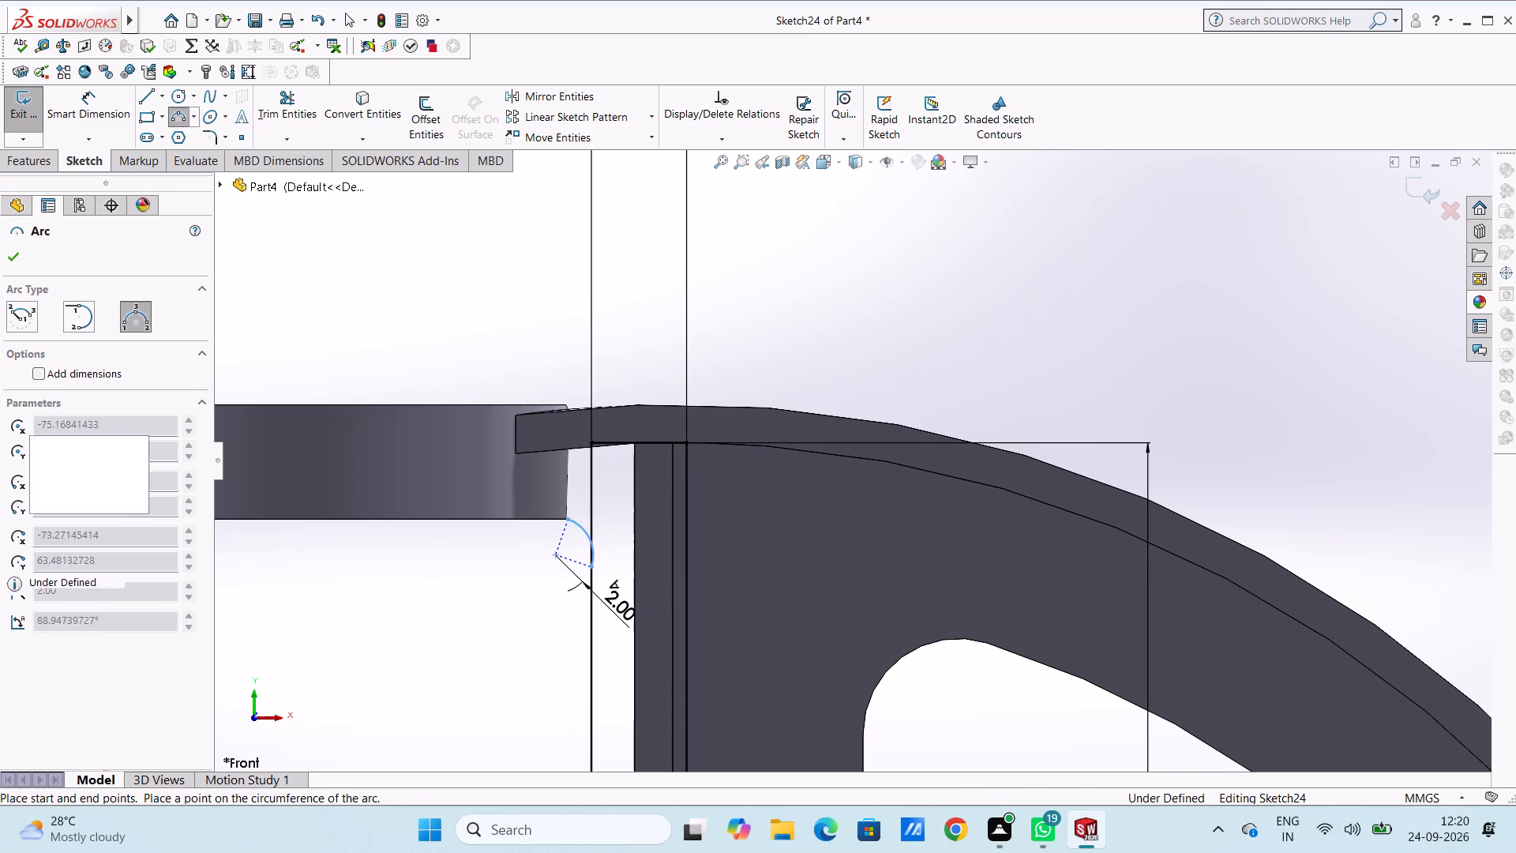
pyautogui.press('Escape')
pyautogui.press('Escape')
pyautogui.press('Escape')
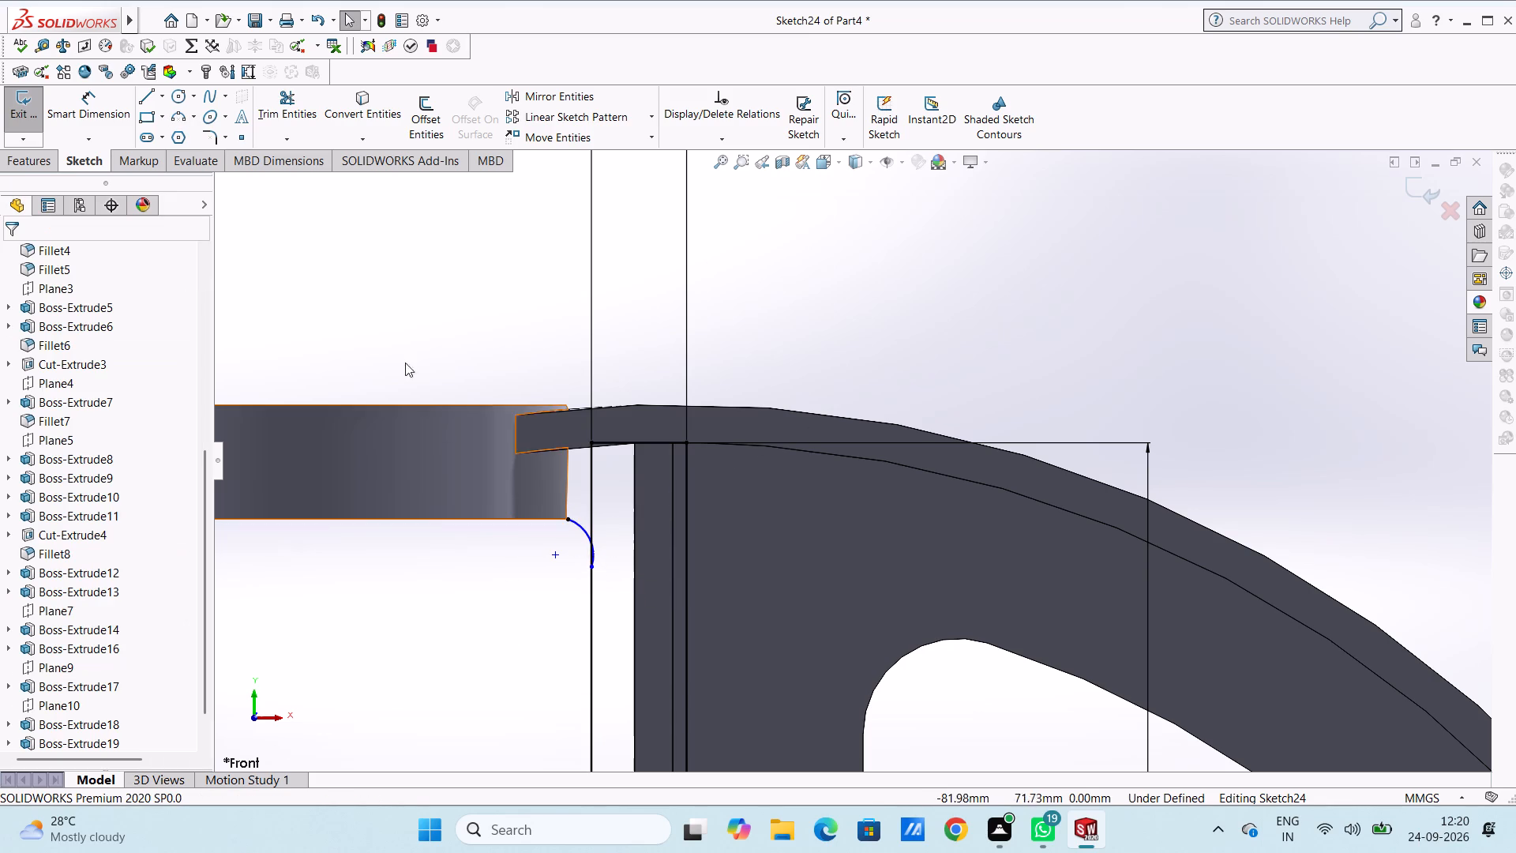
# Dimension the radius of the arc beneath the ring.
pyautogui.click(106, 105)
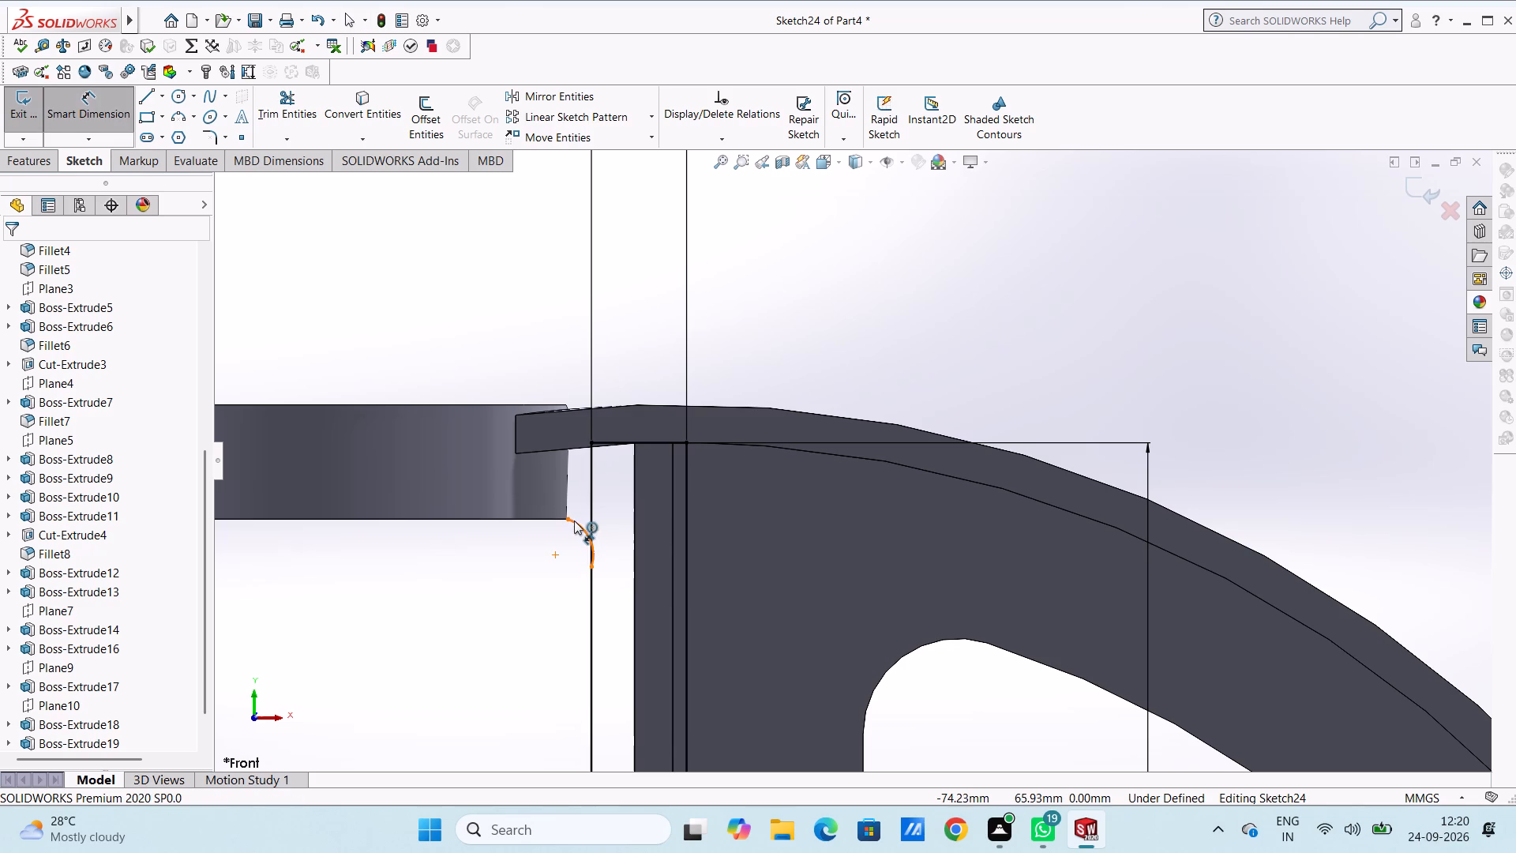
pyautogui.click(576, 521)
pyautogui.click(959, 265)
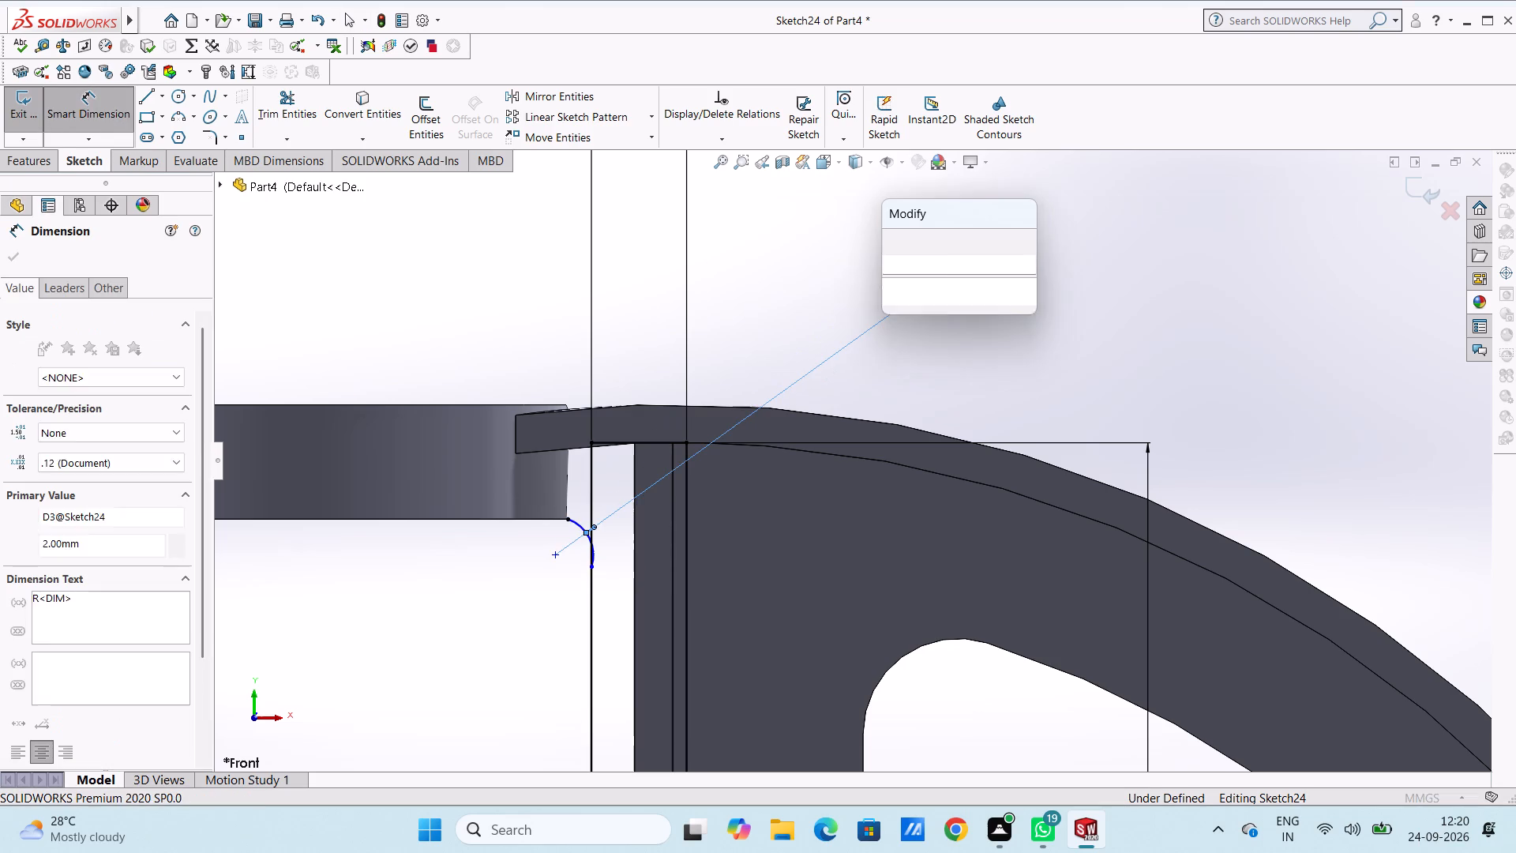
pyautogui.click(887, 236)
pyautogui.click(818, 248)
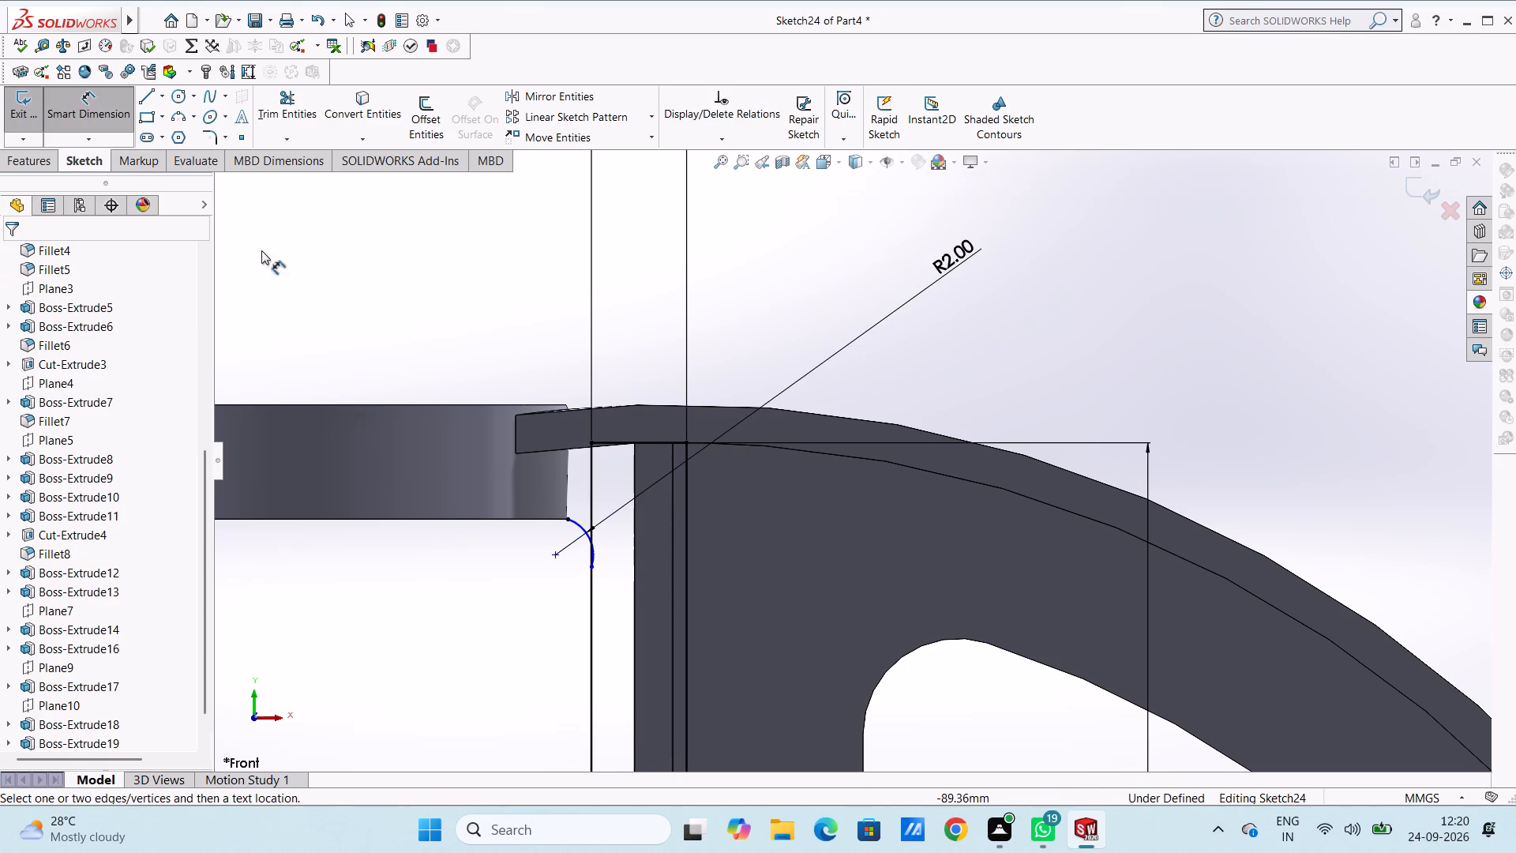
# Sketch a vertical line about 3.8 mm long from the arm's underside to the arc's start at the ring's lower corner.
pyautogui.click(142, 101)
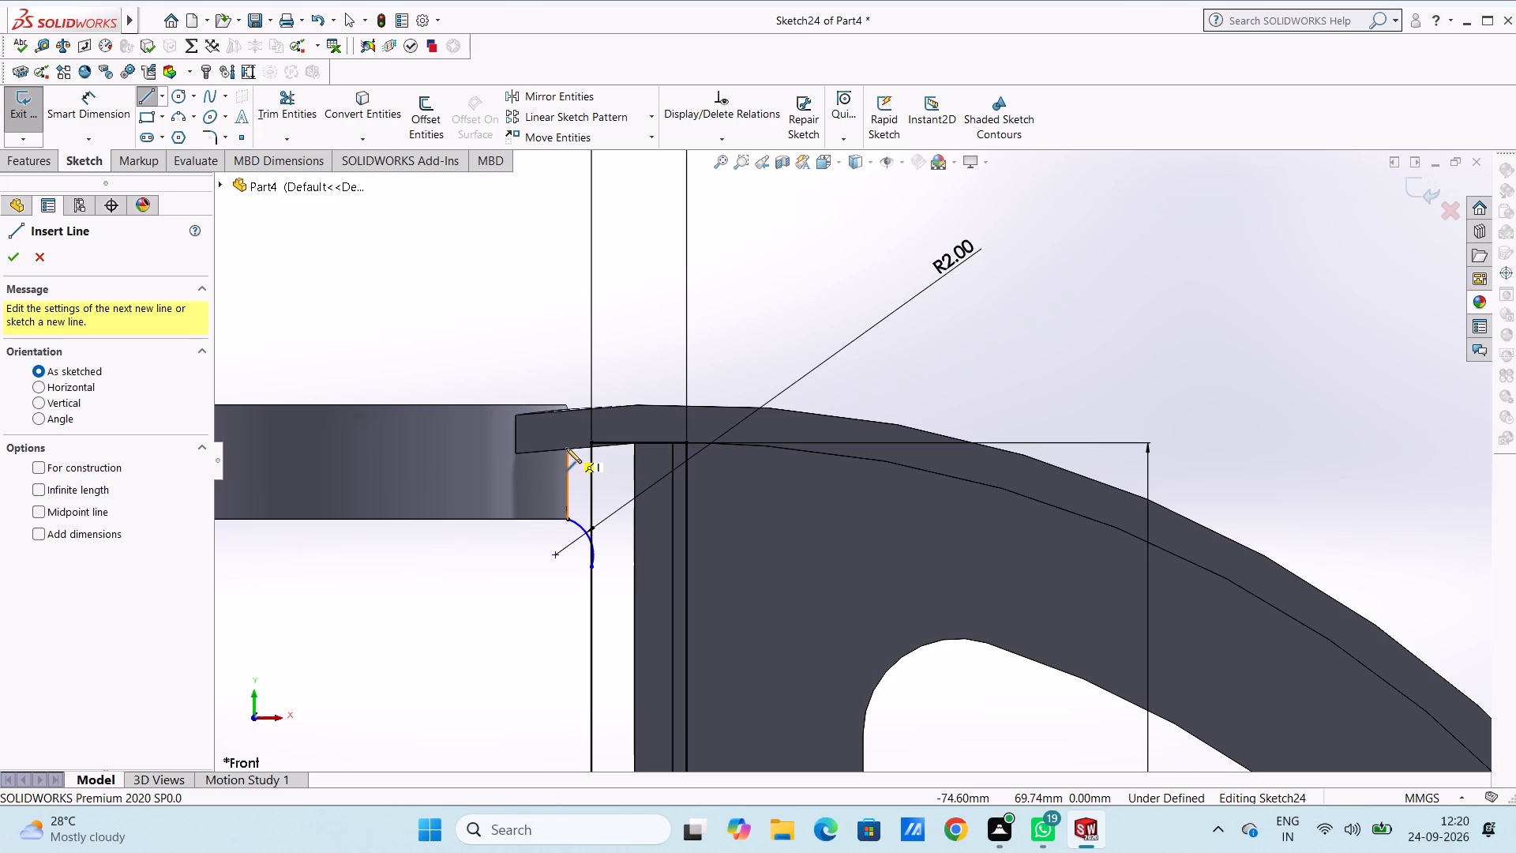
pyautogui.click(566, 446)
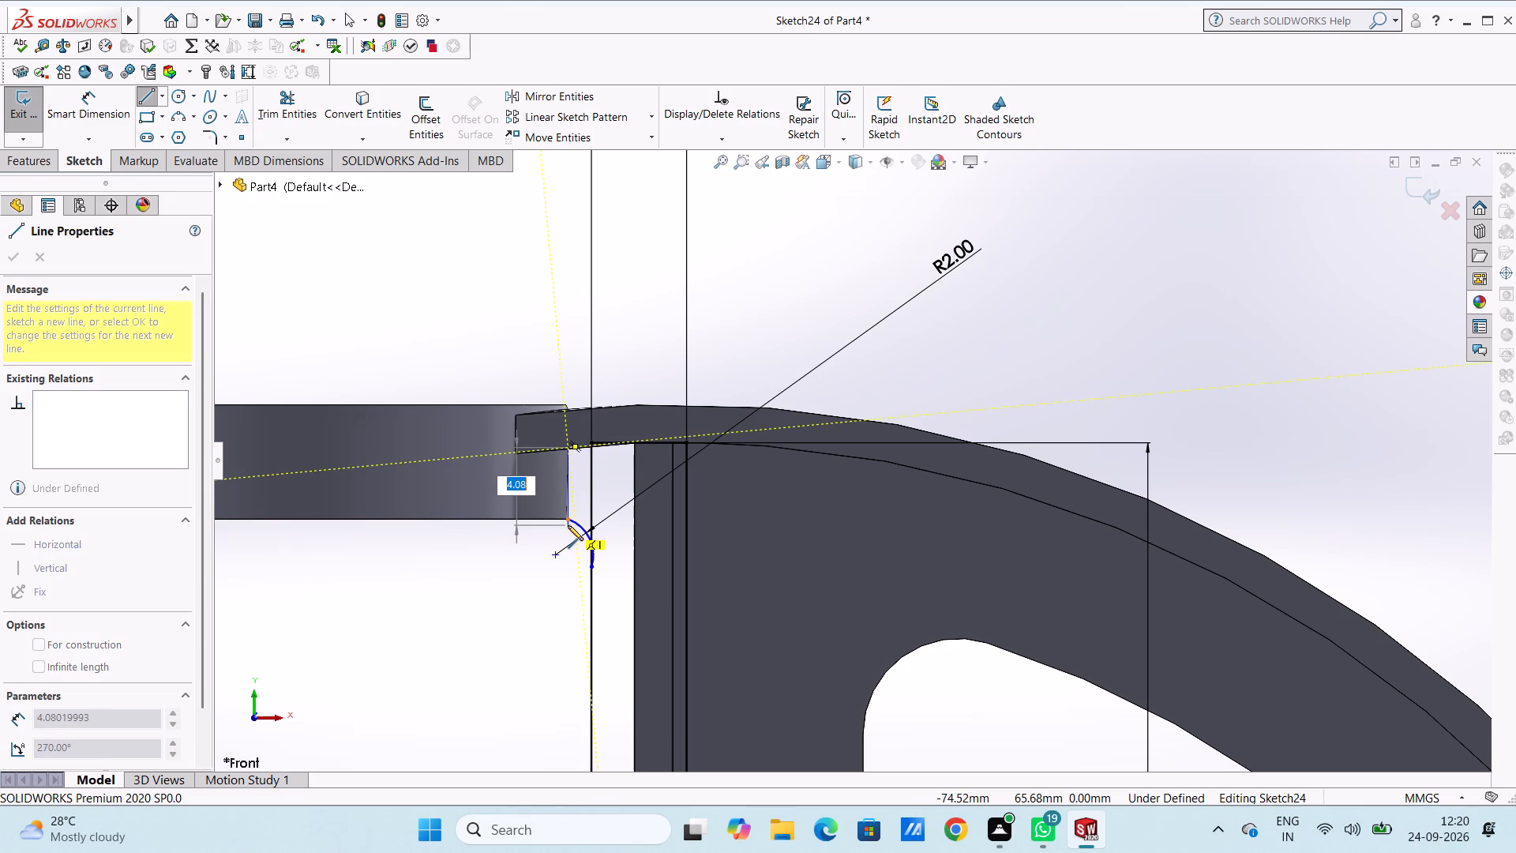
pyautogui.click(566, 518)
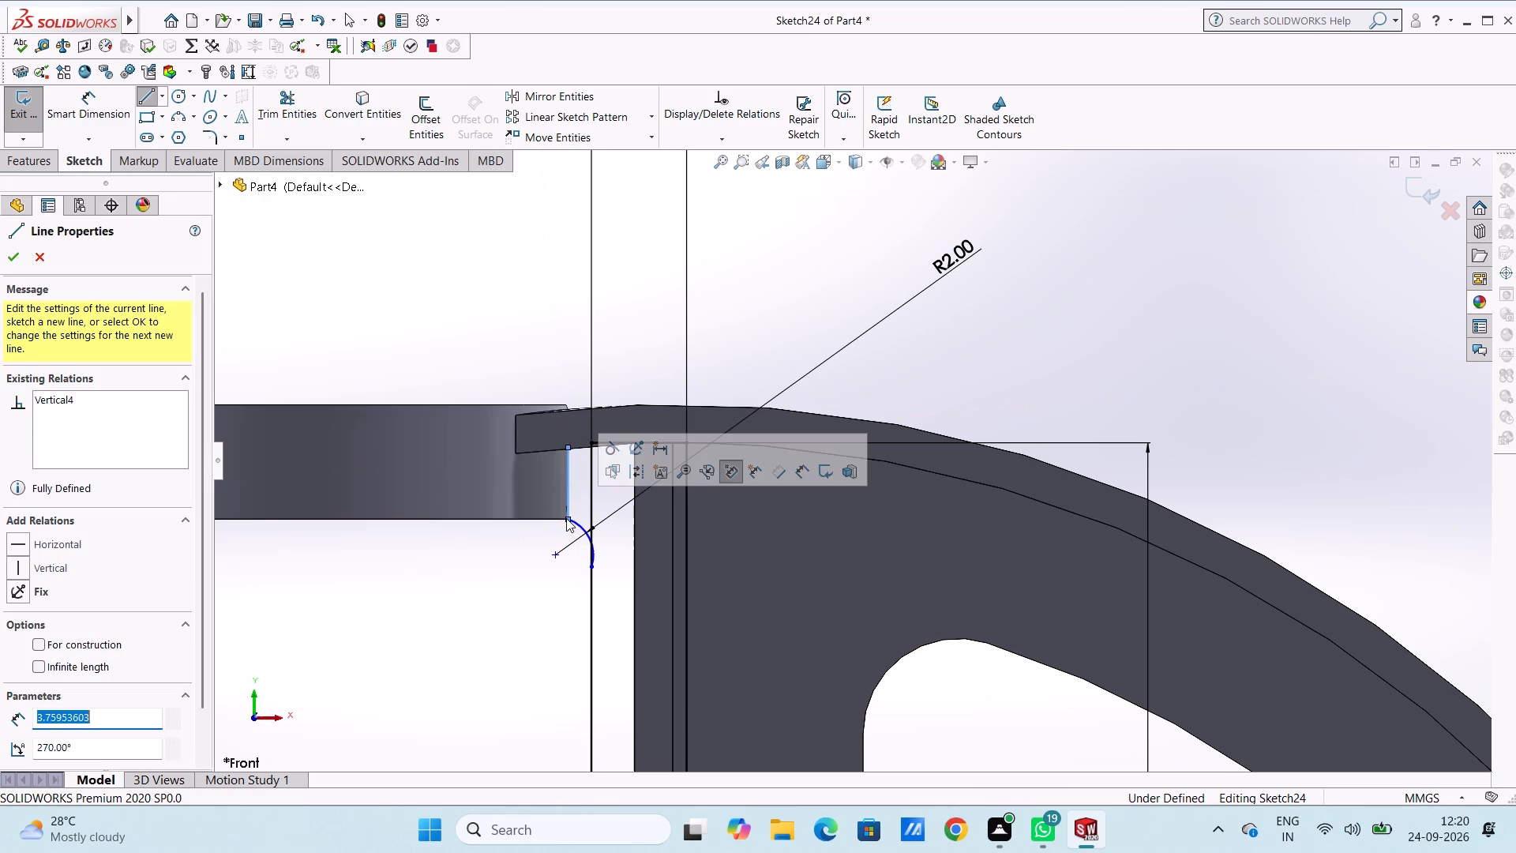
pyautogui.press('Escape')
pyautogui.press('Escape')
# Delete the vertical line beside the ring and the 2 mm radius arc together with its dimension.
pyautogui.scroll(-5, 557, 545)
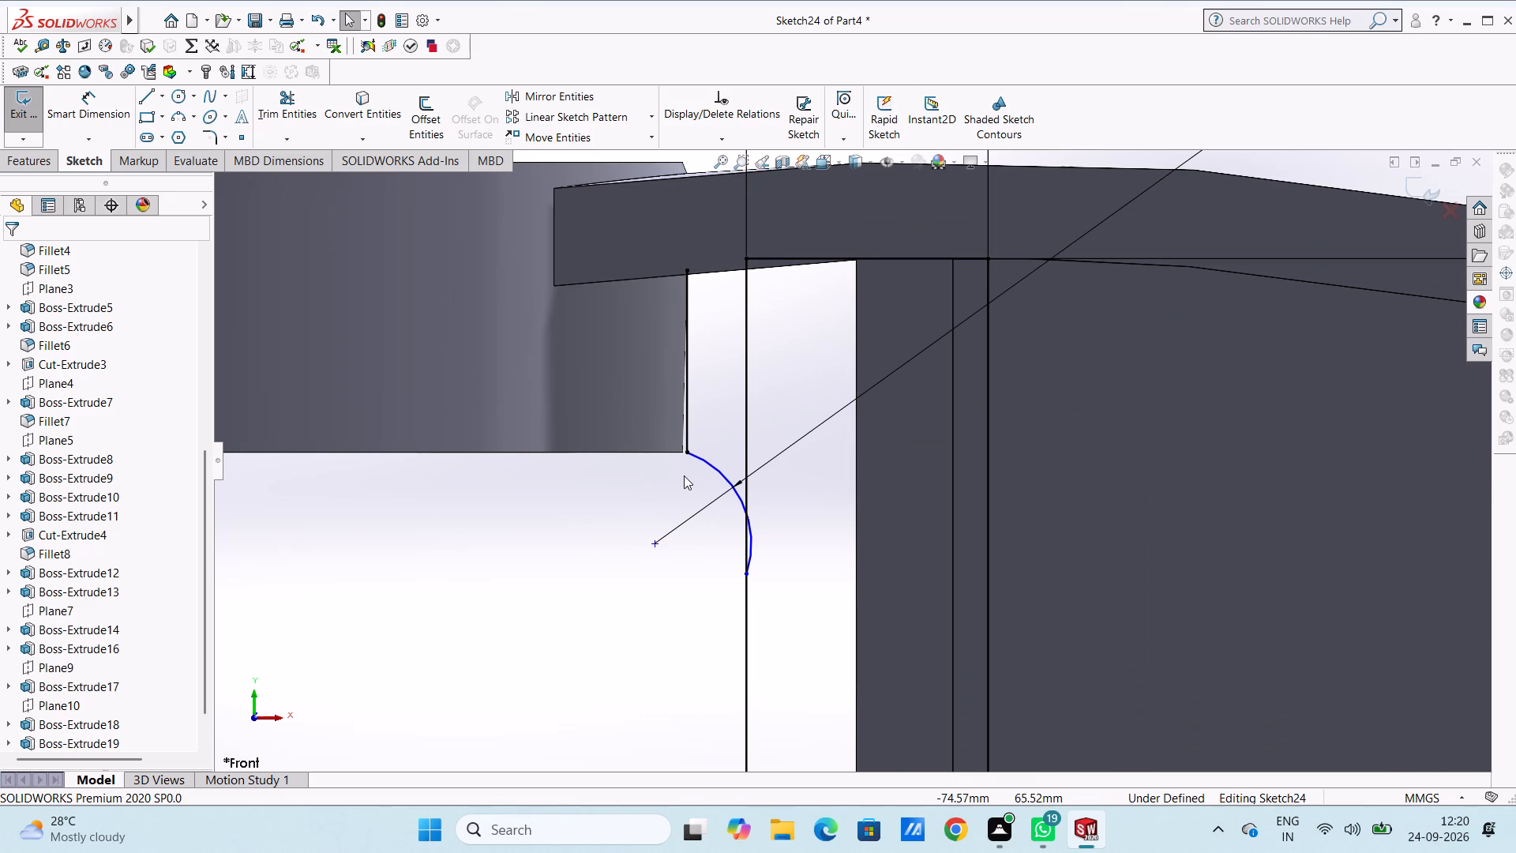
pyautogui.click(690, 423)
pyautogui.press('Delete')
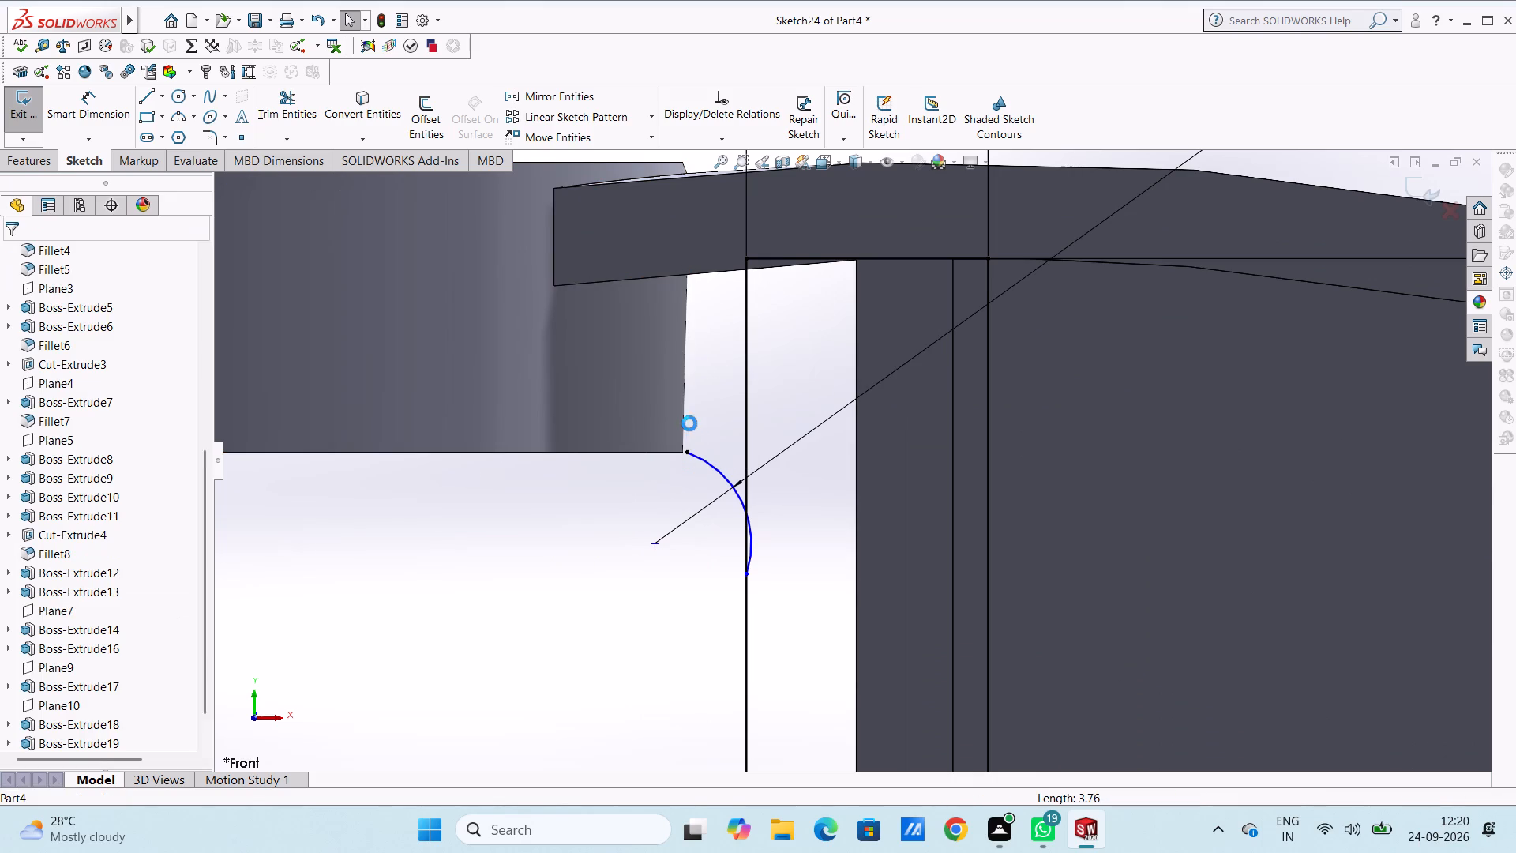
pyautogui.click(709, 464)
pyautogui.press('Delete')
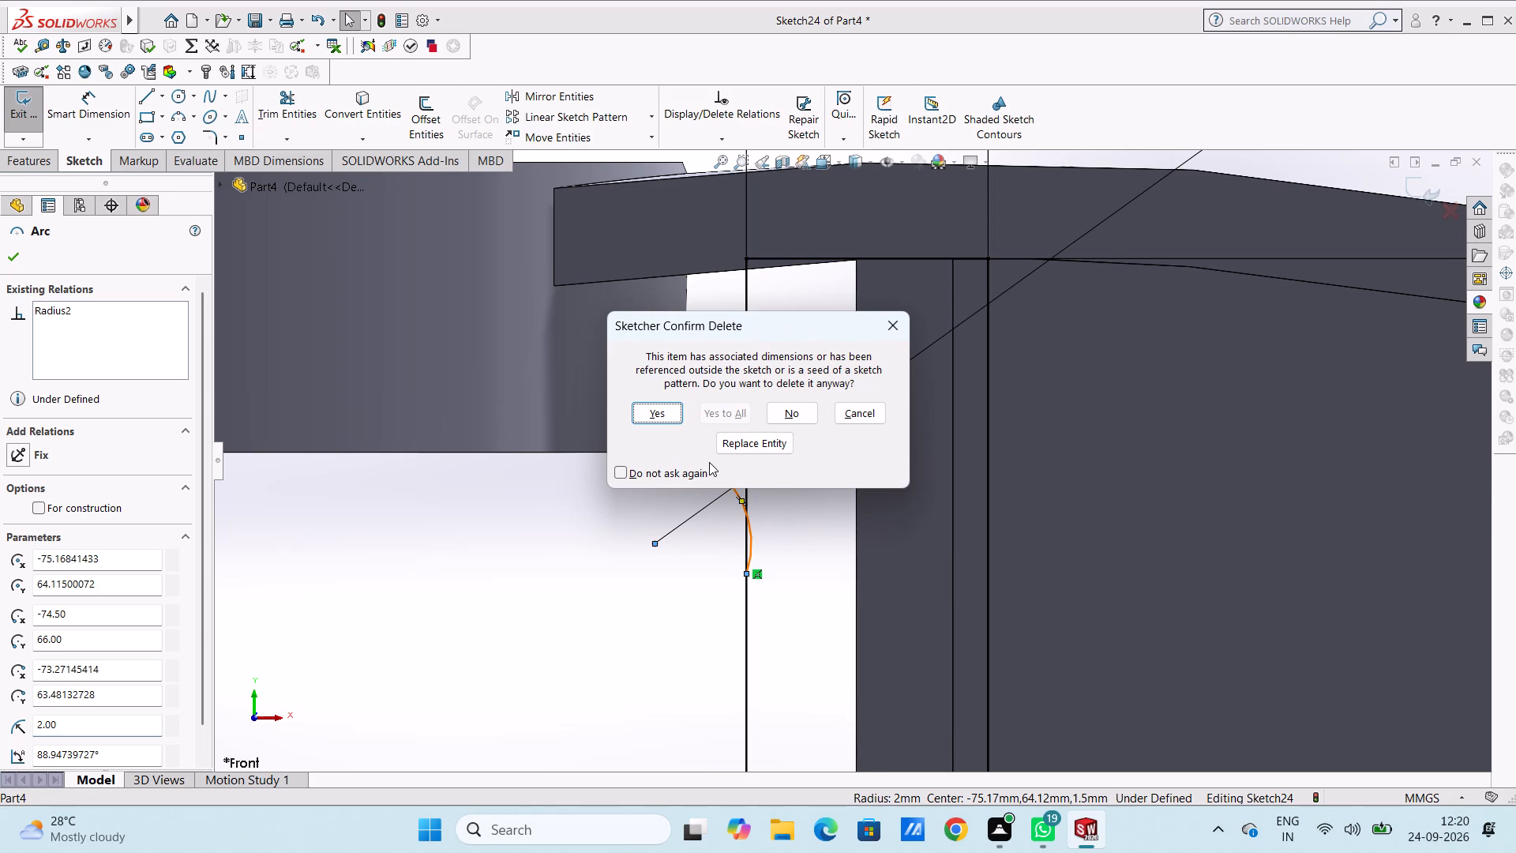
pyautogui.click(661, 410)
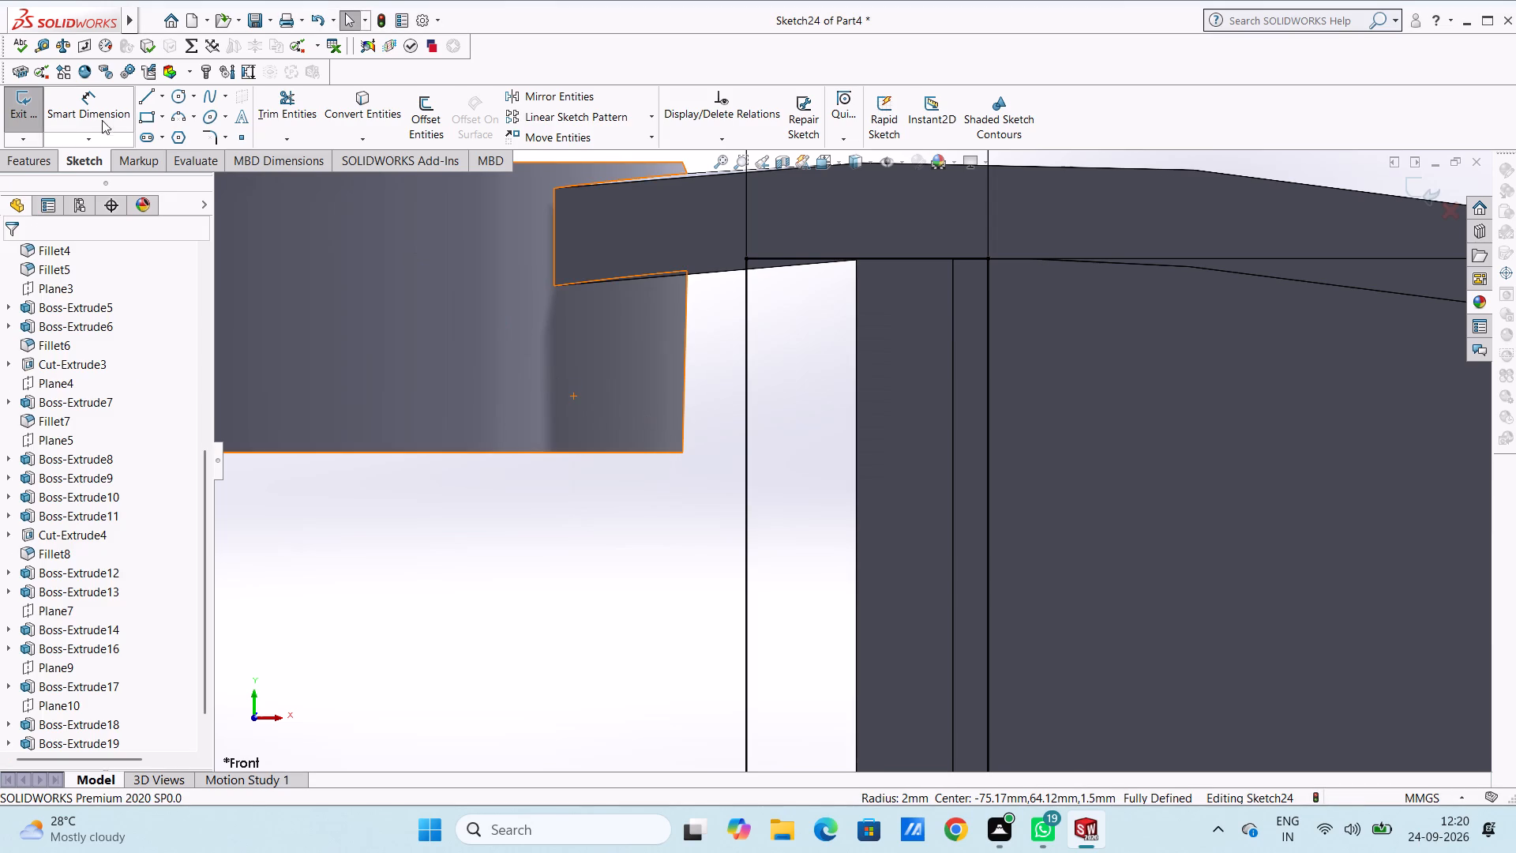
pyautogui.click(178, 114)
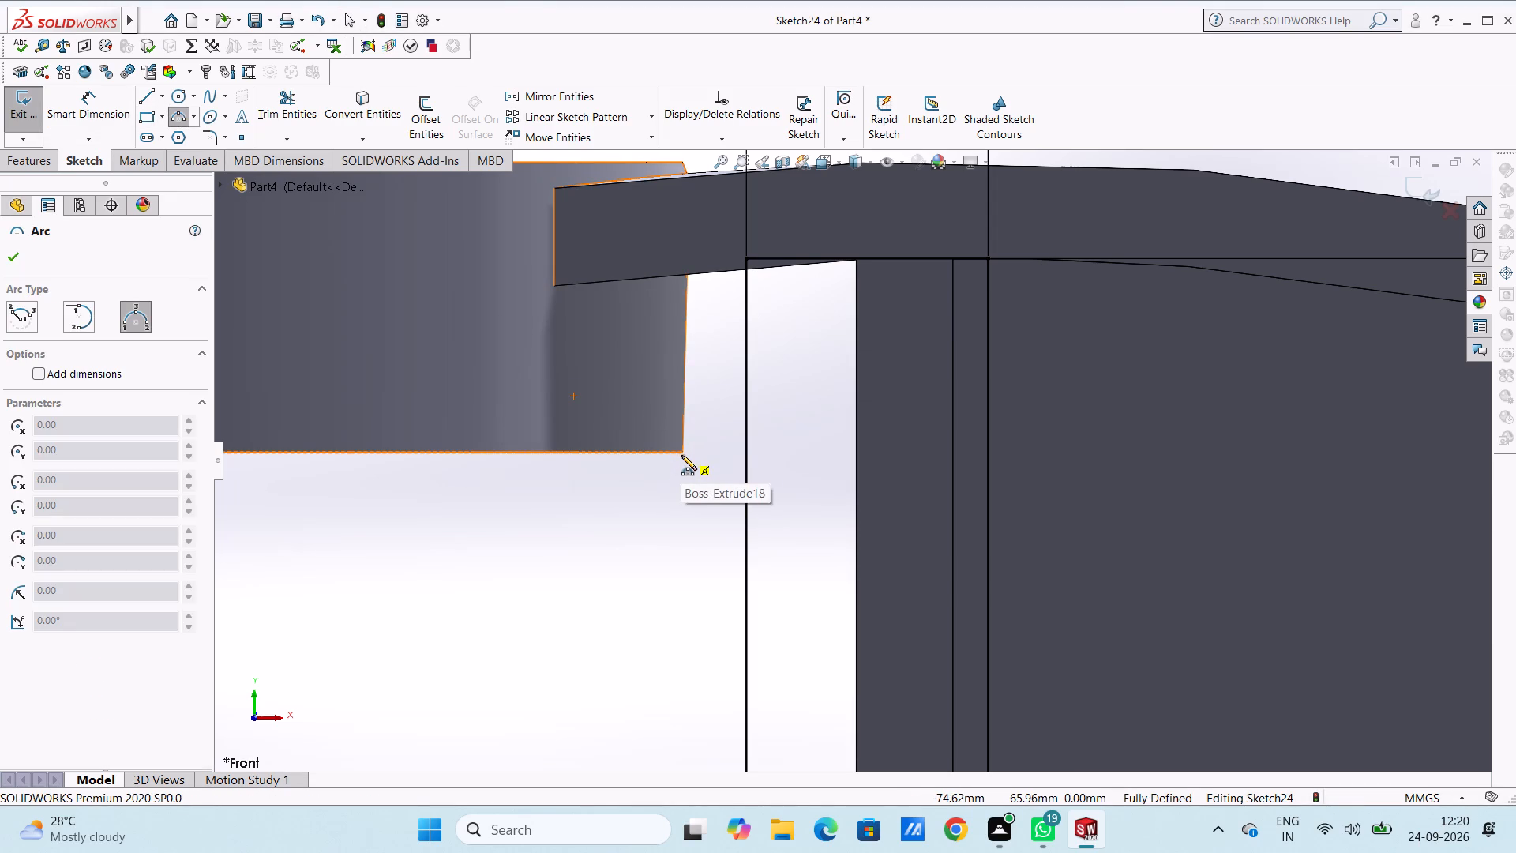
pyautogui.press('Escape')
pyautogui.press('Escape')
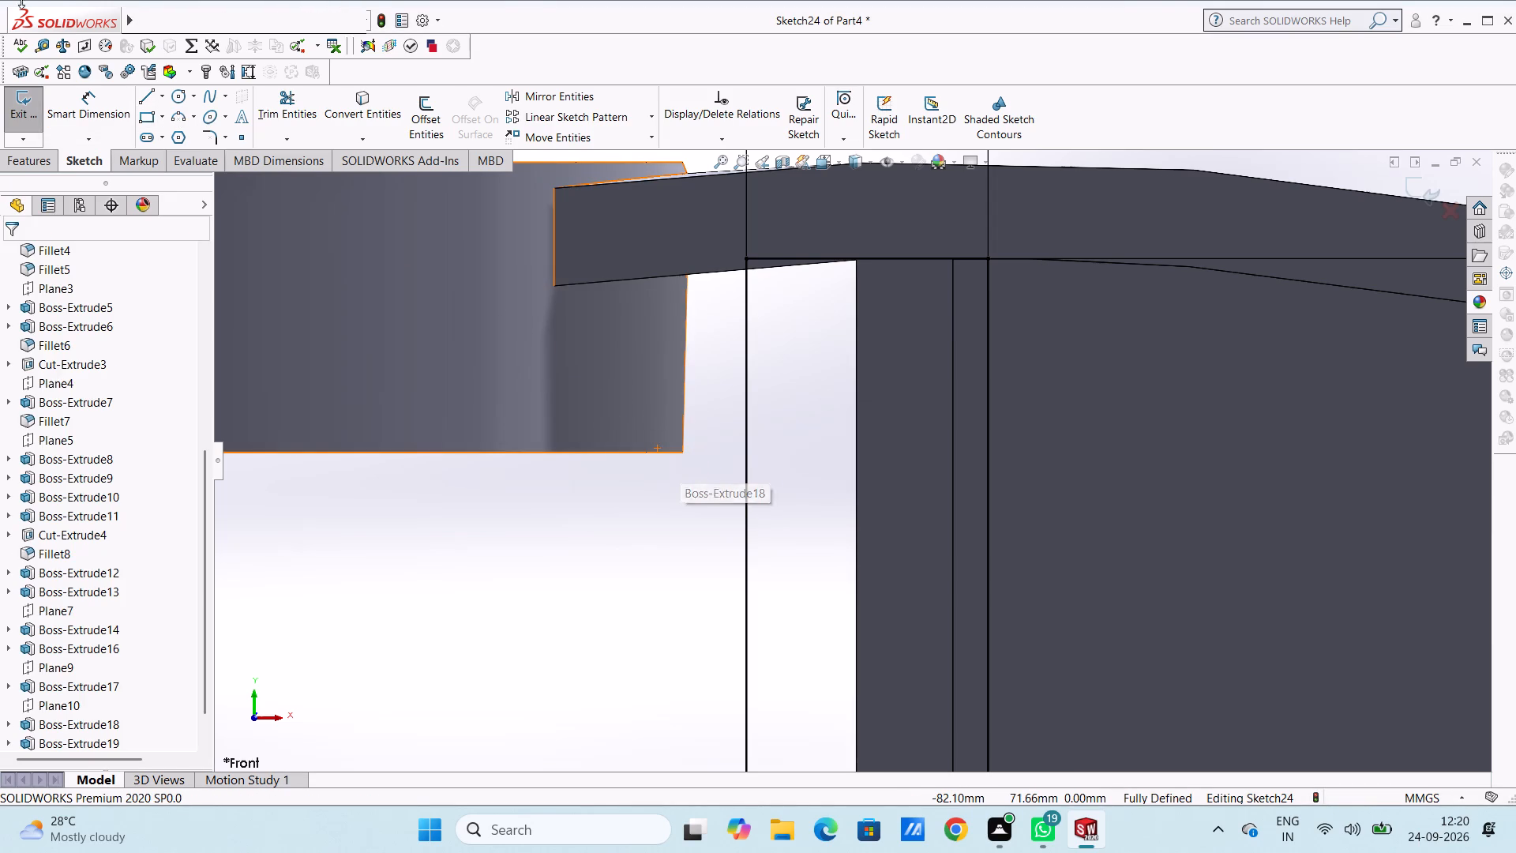
# Sketch a slightly slanted line about 3.8 mm long along the ring's side edge, from the arm's underside to the ring's lower corner.
pyautogui.click(145, 97)
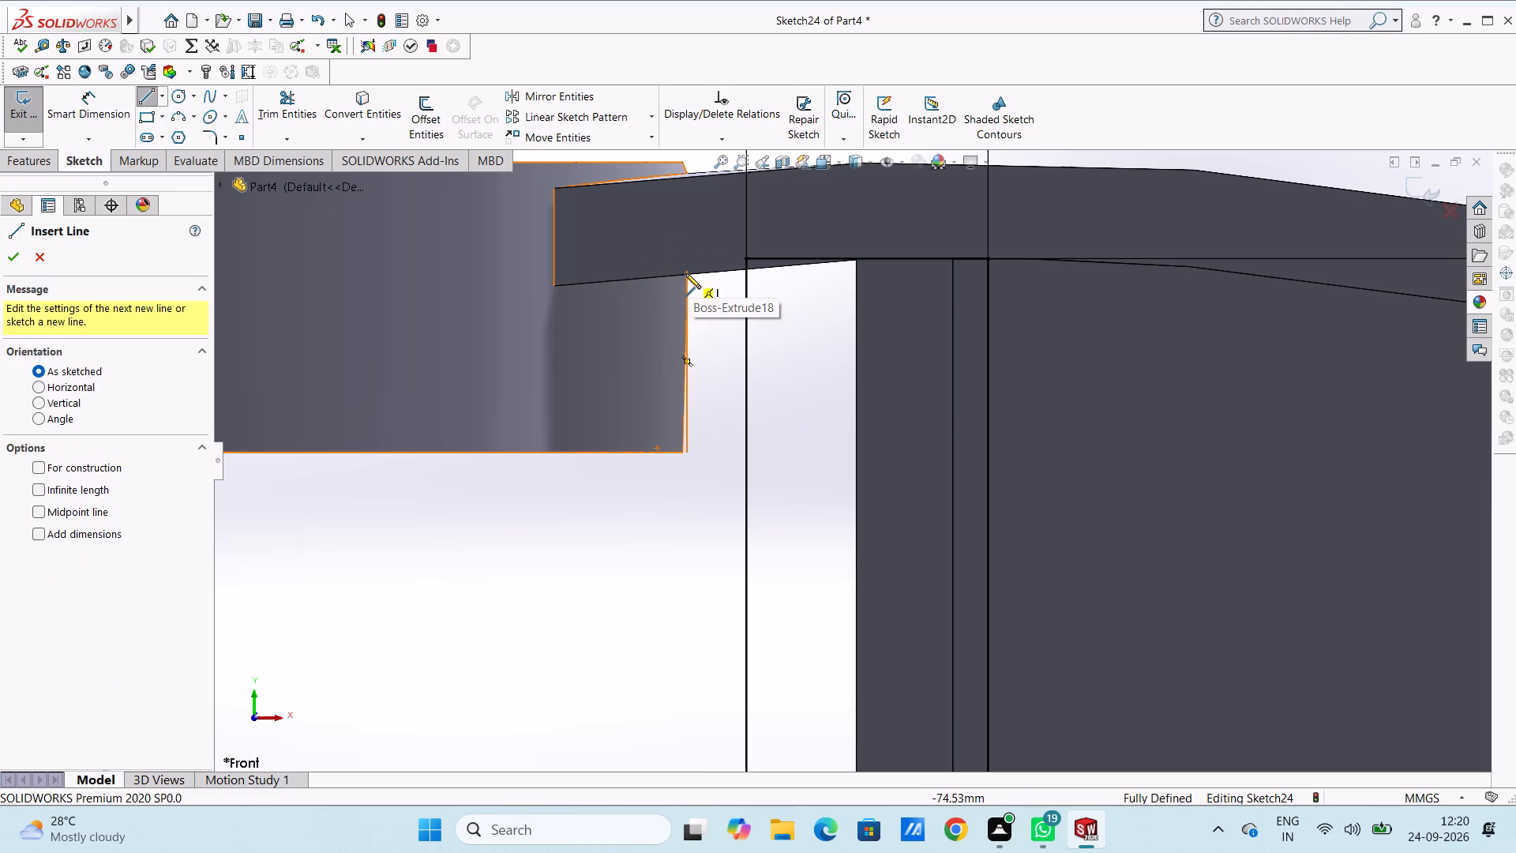
pyautogui.click(685, 273)
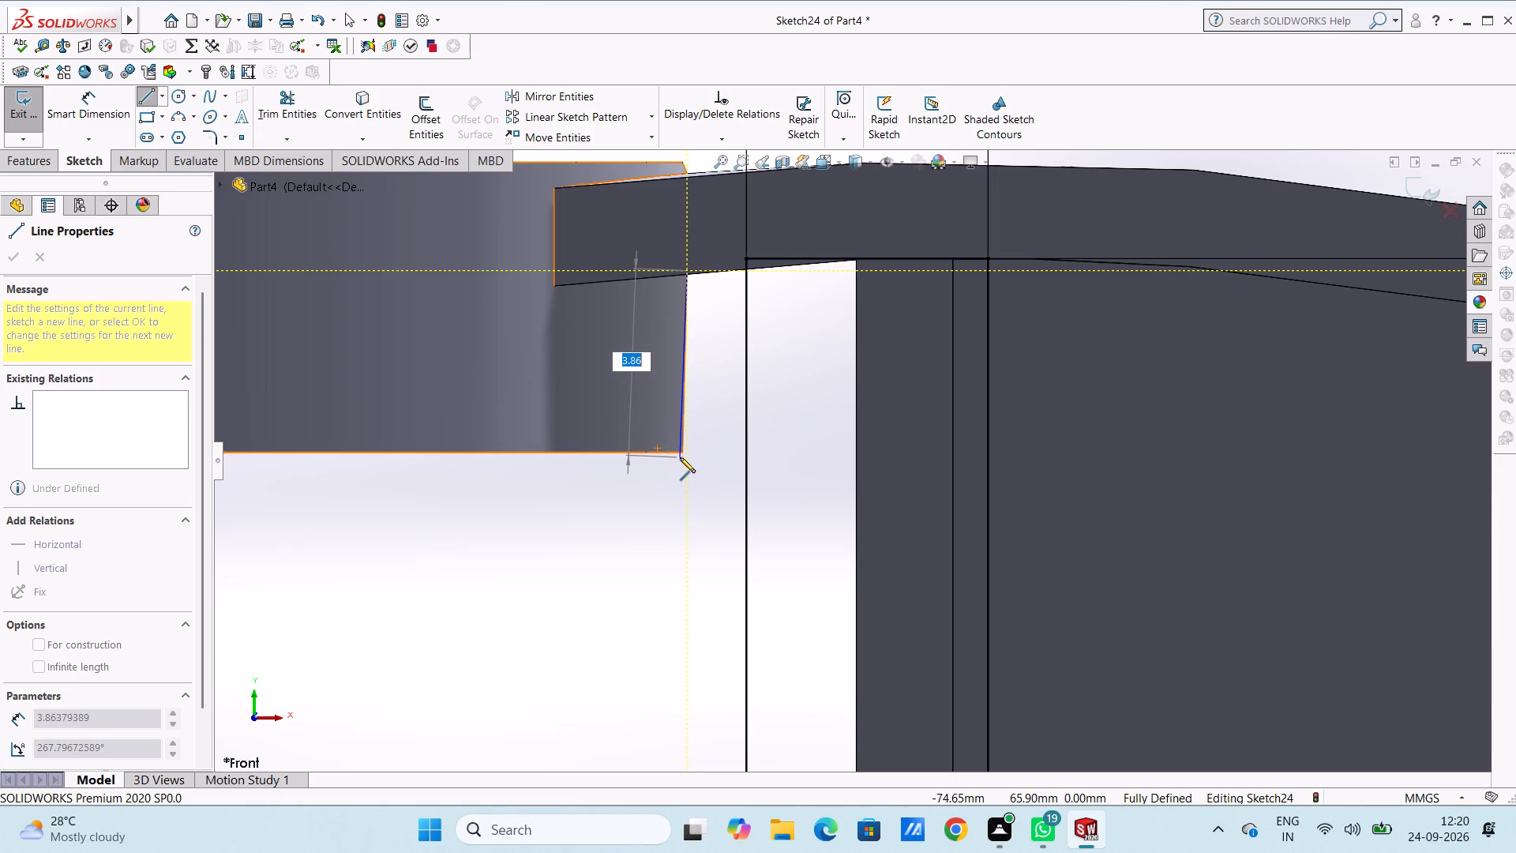
pyautogui.click(681, 453)
pyautogui.press('Escape')
pyautogui.press('Escape')
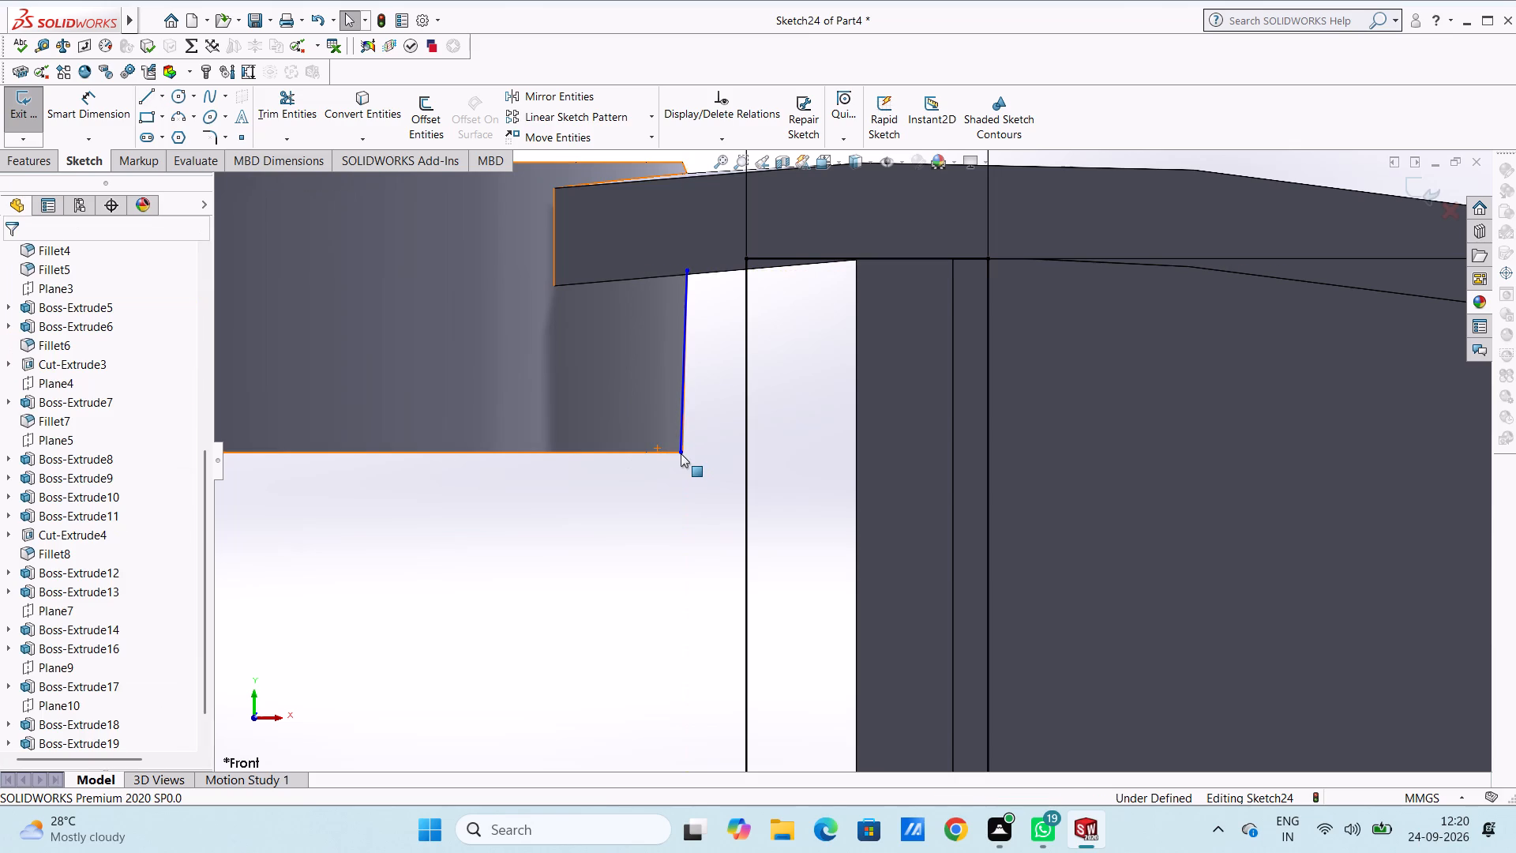
# Sketch a three-point arc of about 1.4 mm radius from the ring's lower corner to the rectangle's outer edge, and dimension its radius.
pyautogui.click(179, 123)
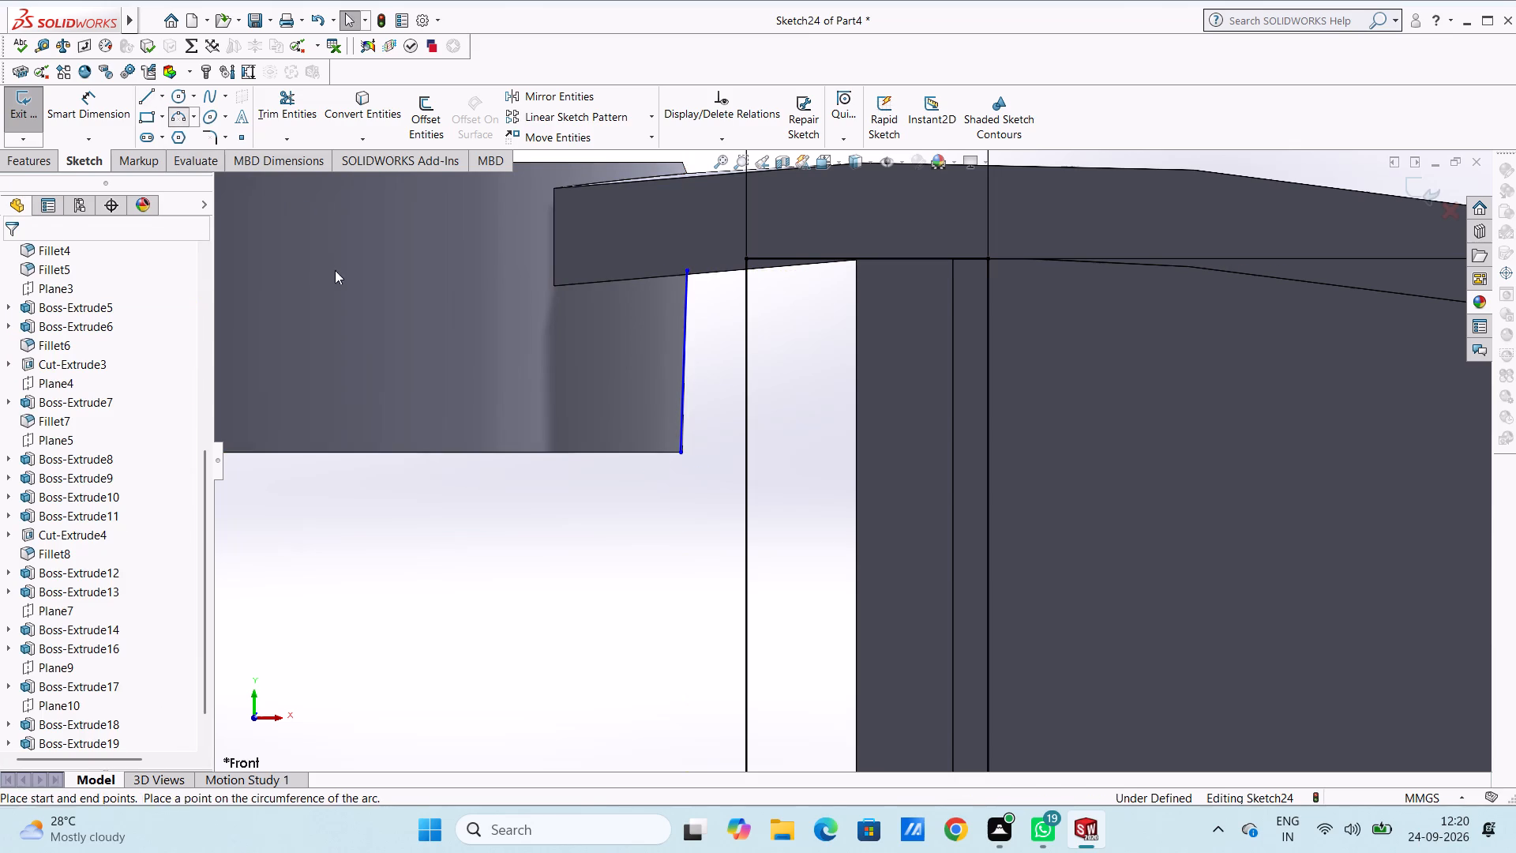
pyautogui.click(679, 453)
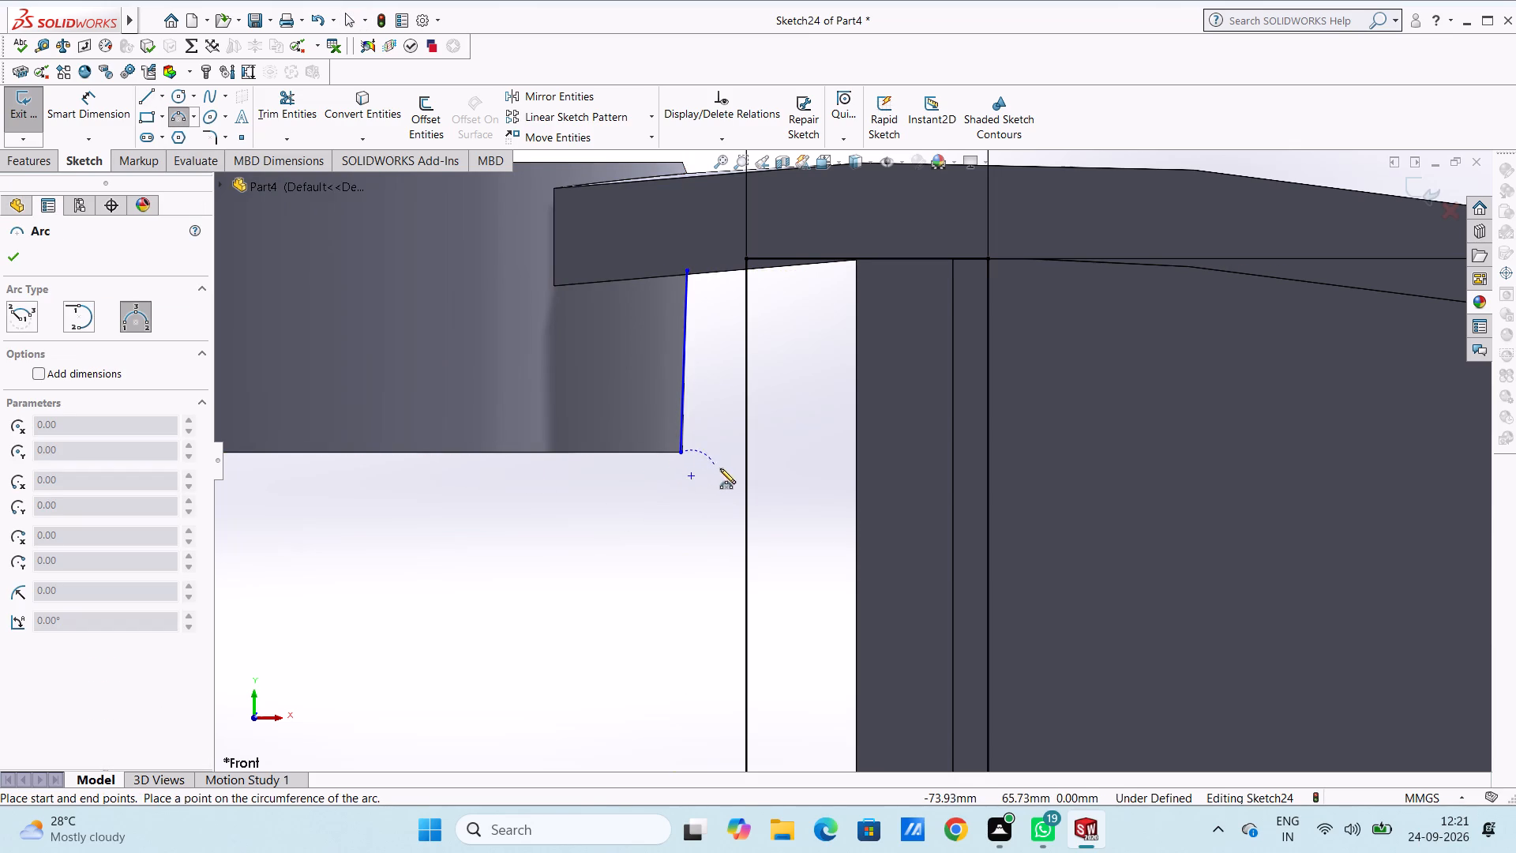
pyautogui.click(744, 524)
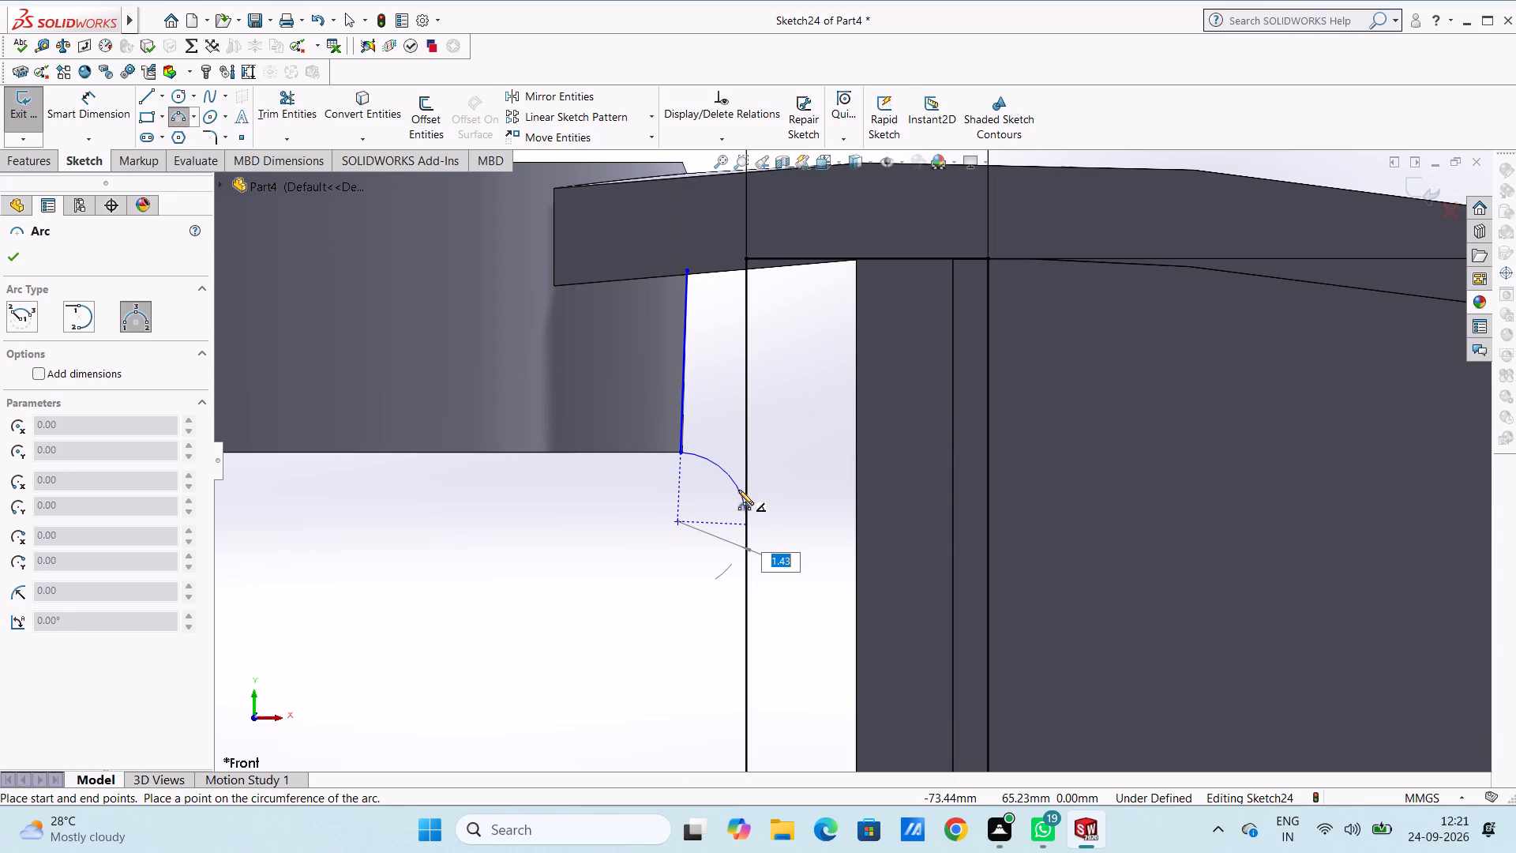
pyautogui.press('Return')
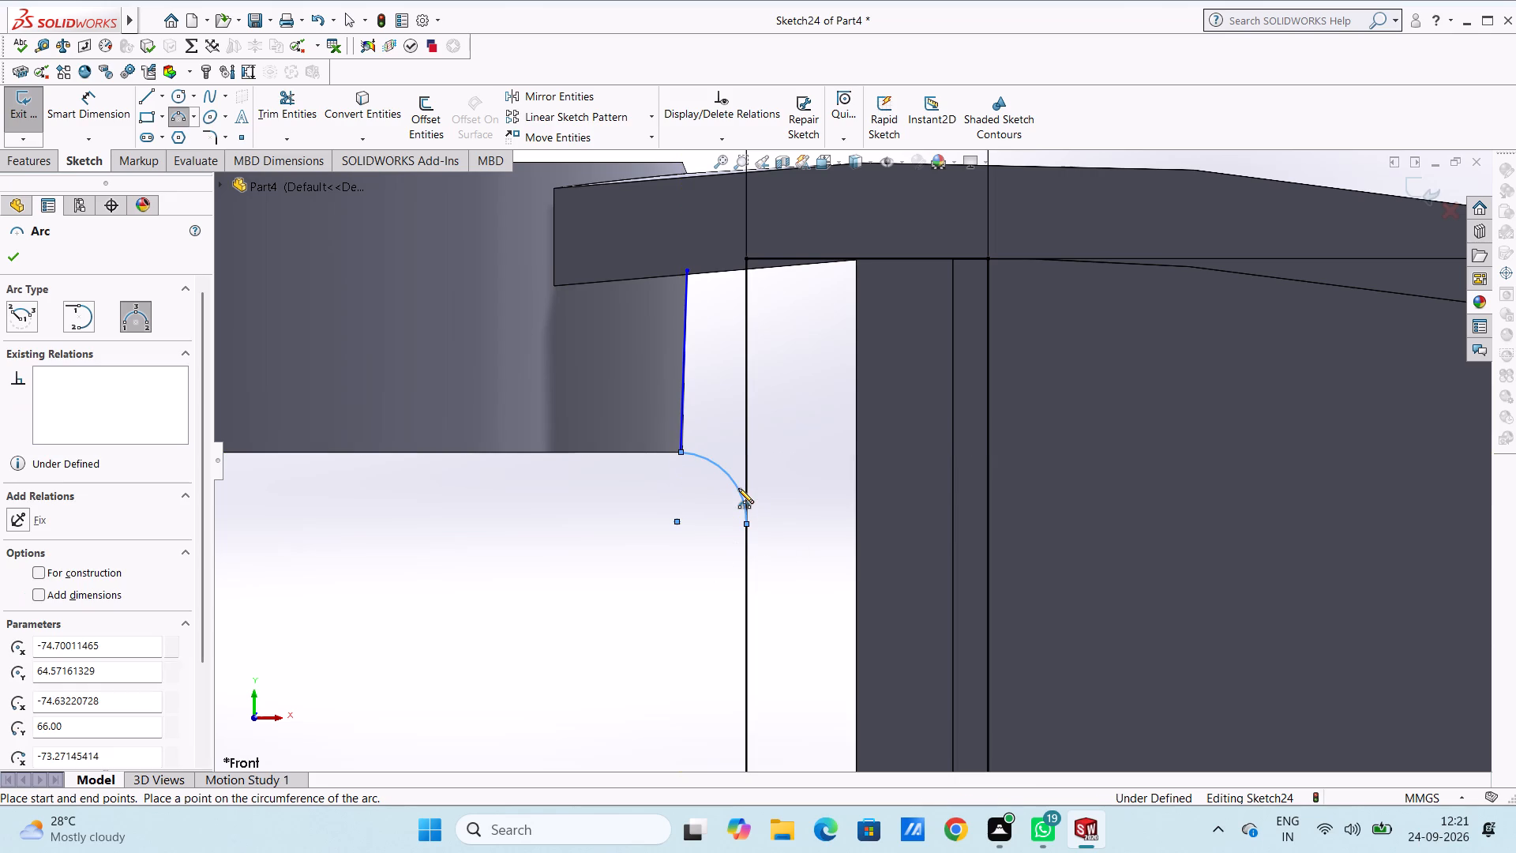
pyautogui.click(107, 98)
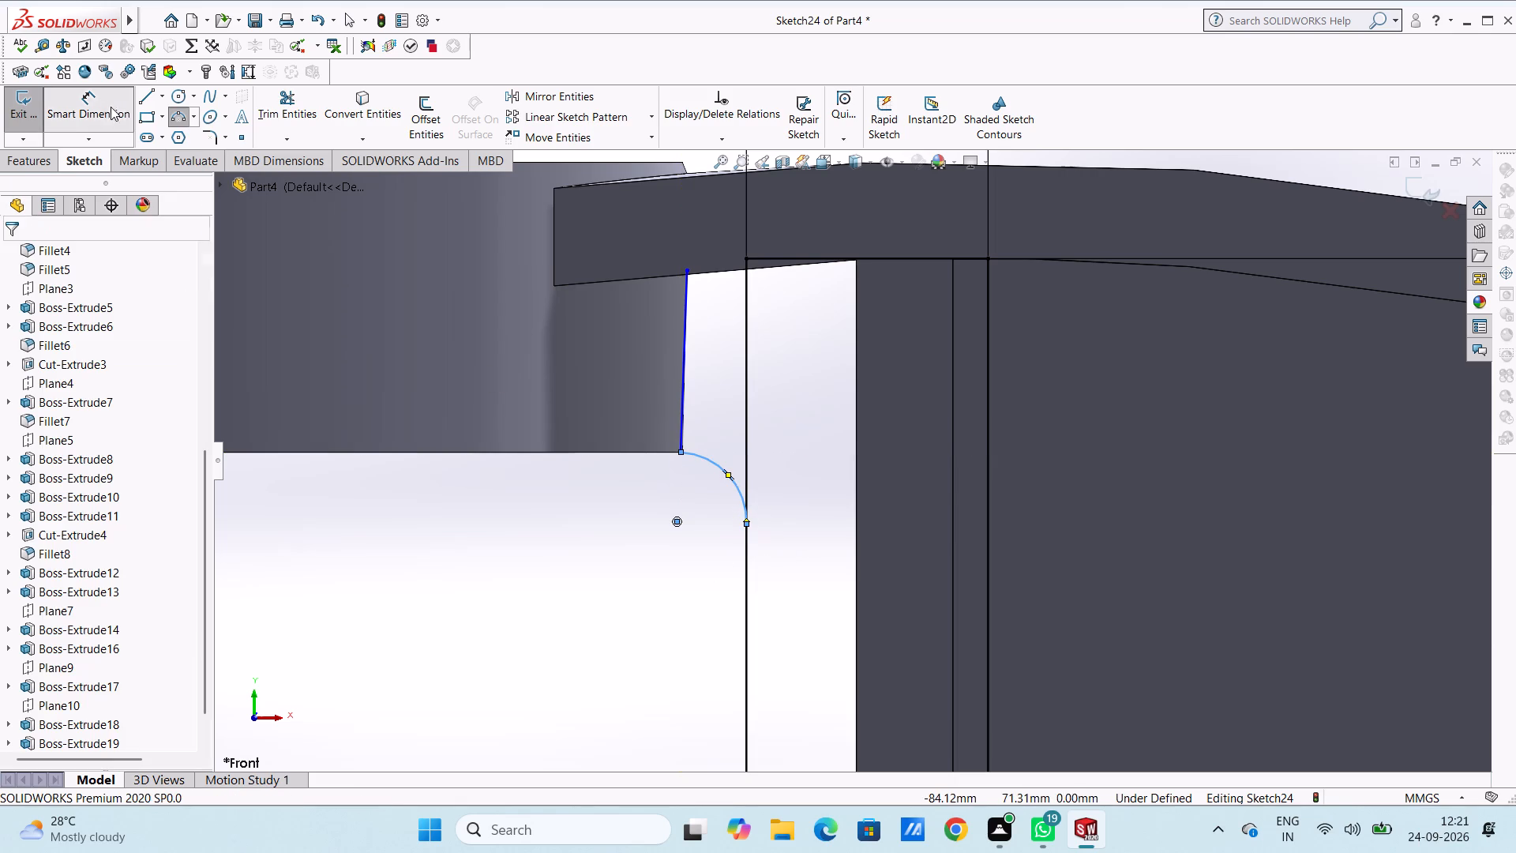
pyautogui.click(722, 470)
pyautogui.click(779, 421)
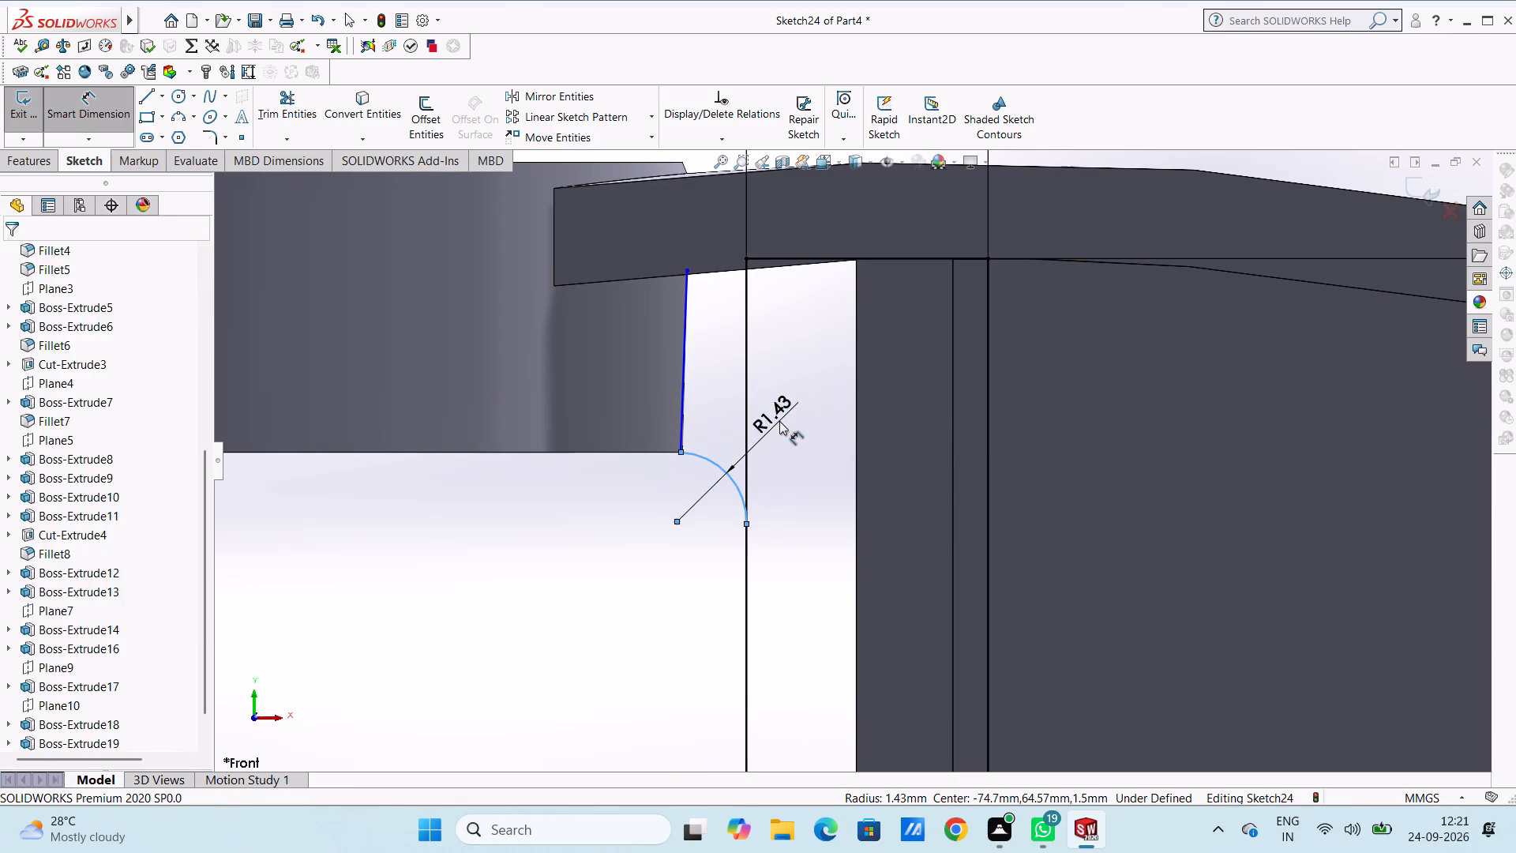
pyautogui.click(711, 402)
pyautogui.click(698, 366)
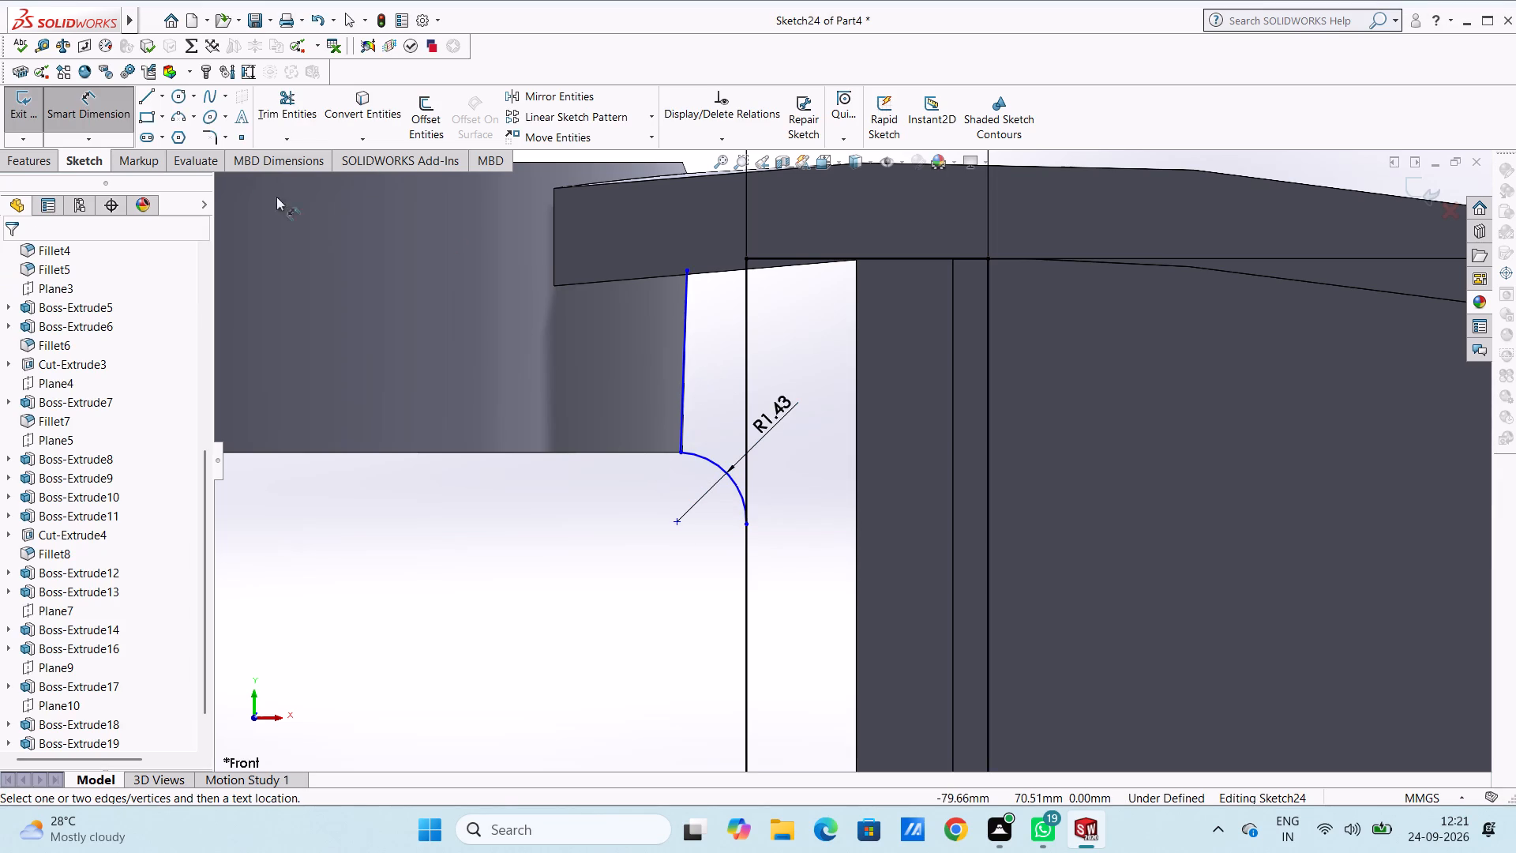
# Sketch a line about 1.25 mm long under the arm, joining the slanted line's upper end to the rectangle's nearest top corner.
pyautogui.click(140, 93)
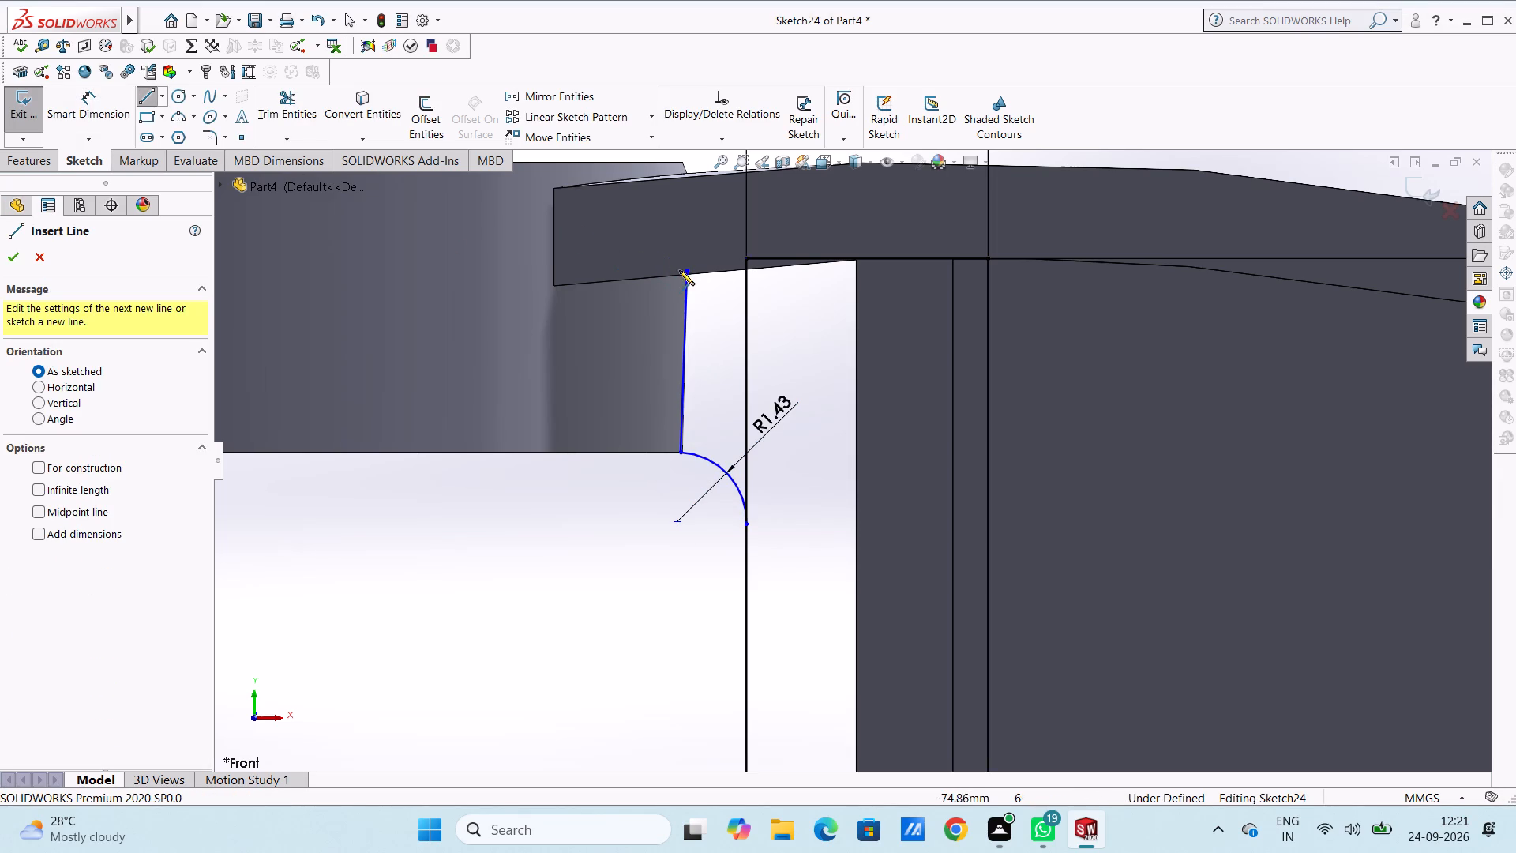
pyautogui.click(688, 271)
pyautogui.click(745, 261)
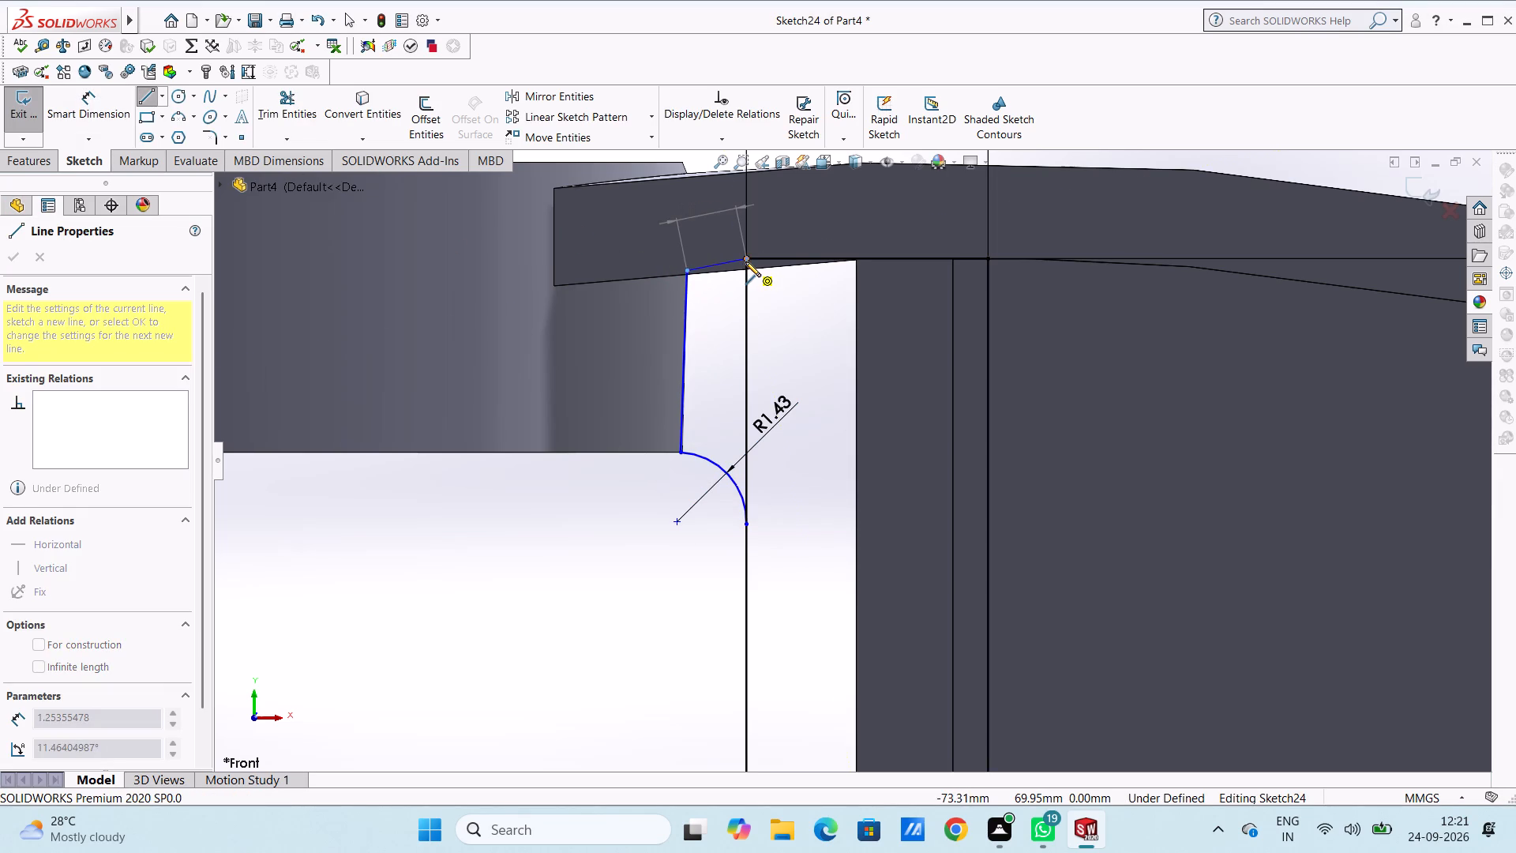
pyautogui.press('Escape')
pyautogui.press('Escape')
pyautogui.press('Escape')
pyautogui.scroll(3, 745, 261)
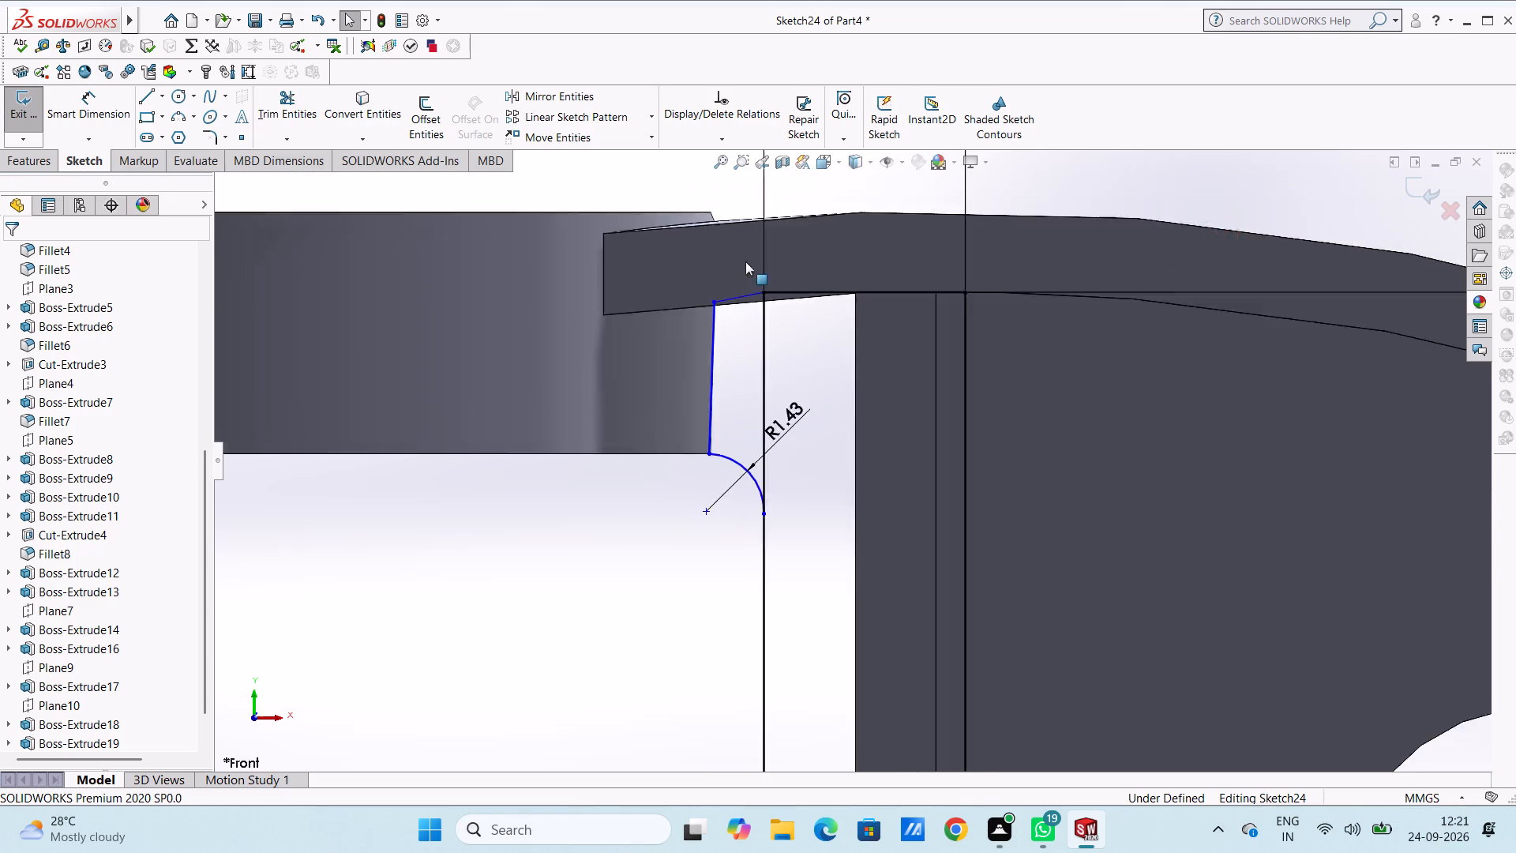
# Trim away the rectangle's outer edge between the R1.43 arc and the short line under the arm.
pyautogui.scroll(2, 745, 261)
pyautogui.moveTo(645, 566); pyautogui.dragTo(658, 573, button='middle')
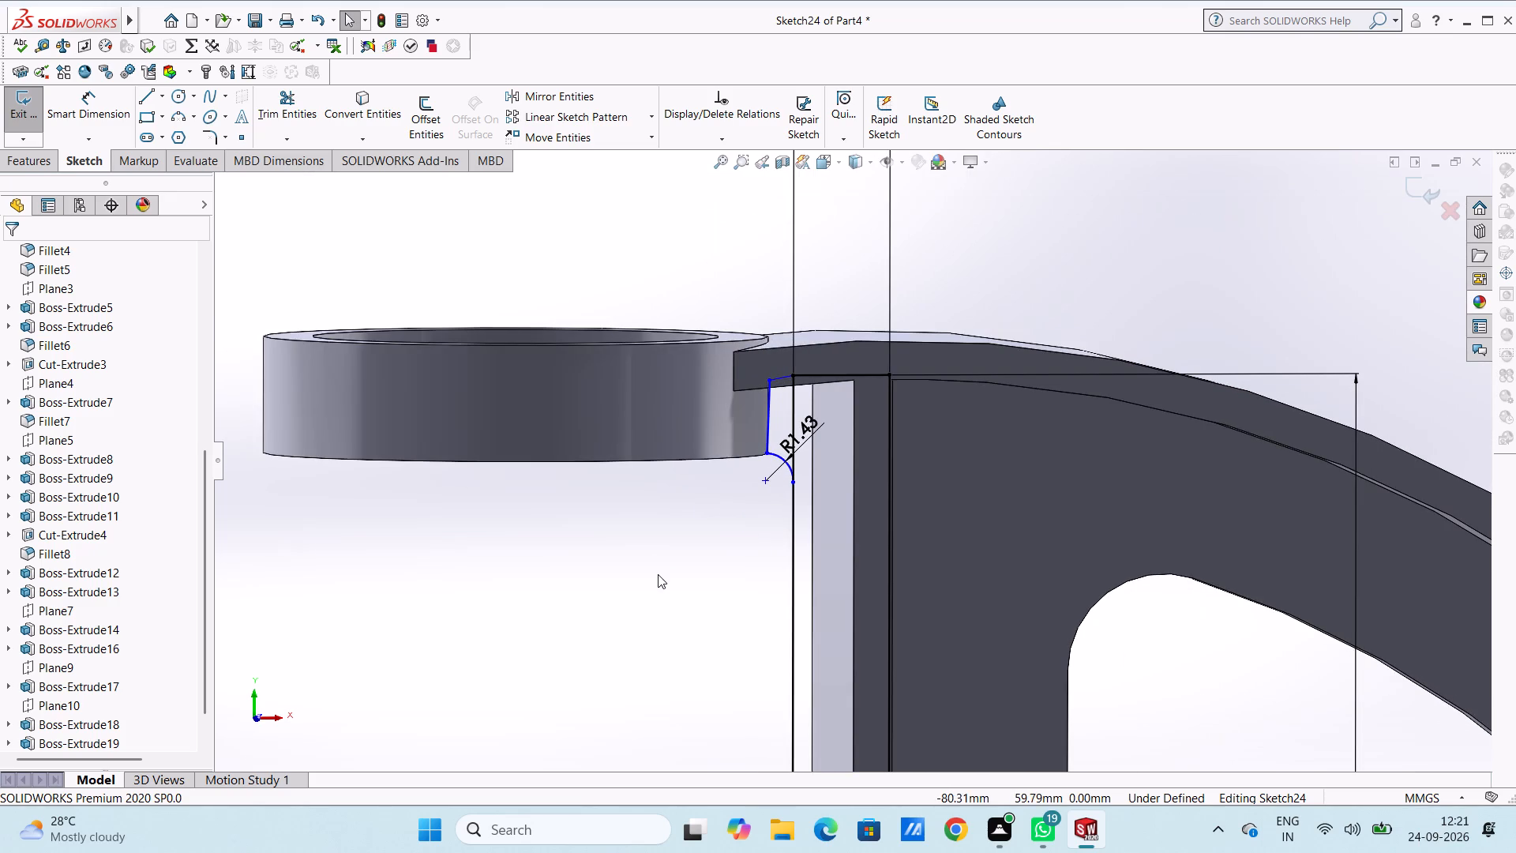
pyautogui.click(282, 103)
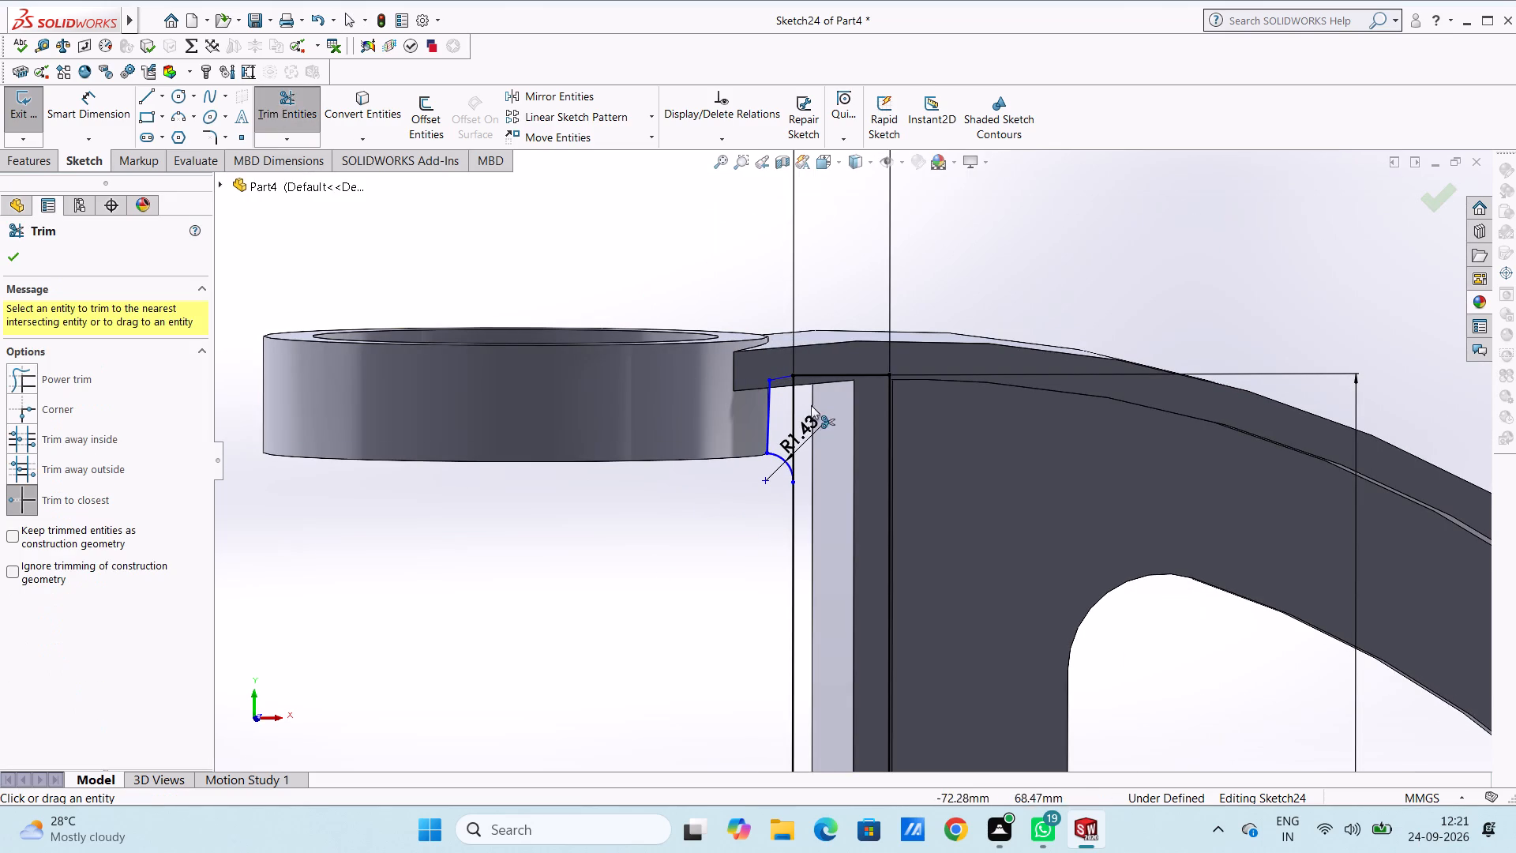
pyautogui.click(794, 403)
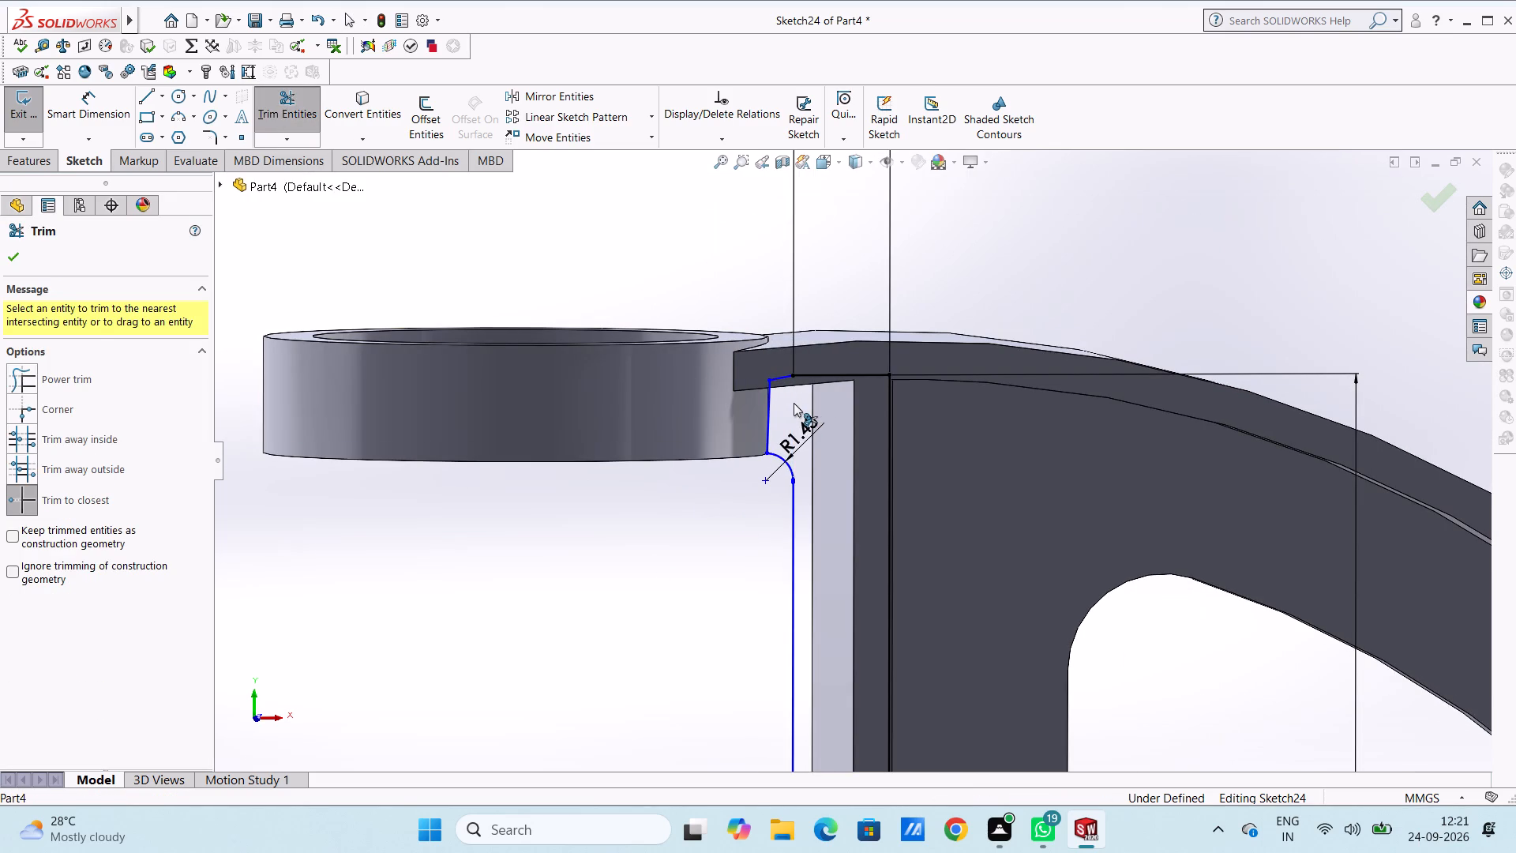
pyautogui.press('Escape')
pyautogui.press('Escape')
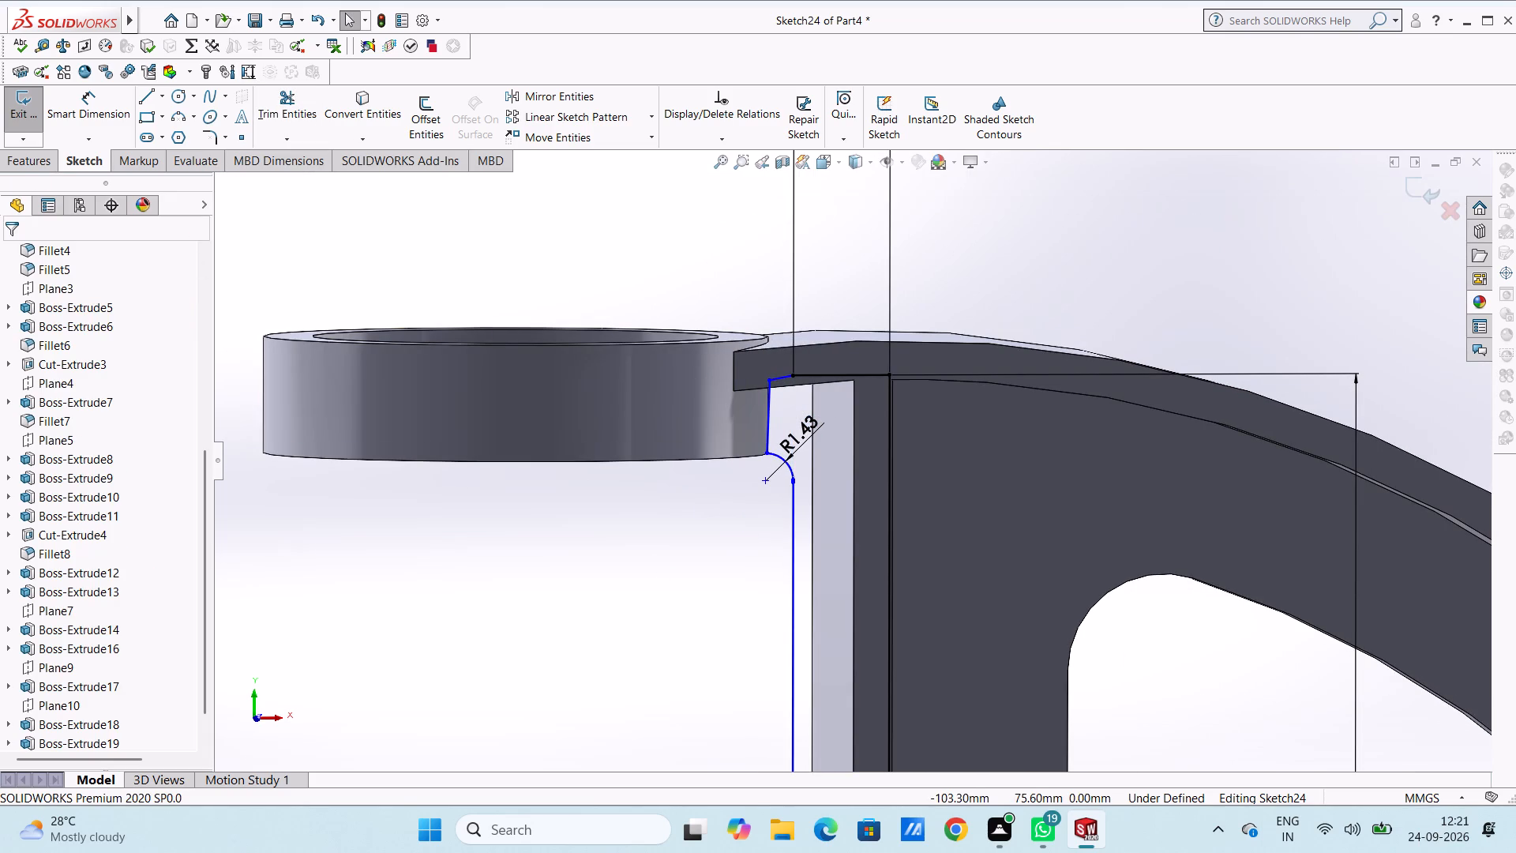
# Extrude the closed strip region beside the vertical rib 3 mm as a blind boss in the reversed direction, with merged result.
pyautogui.click(16, 156)
pyautogui.click(21, 115)
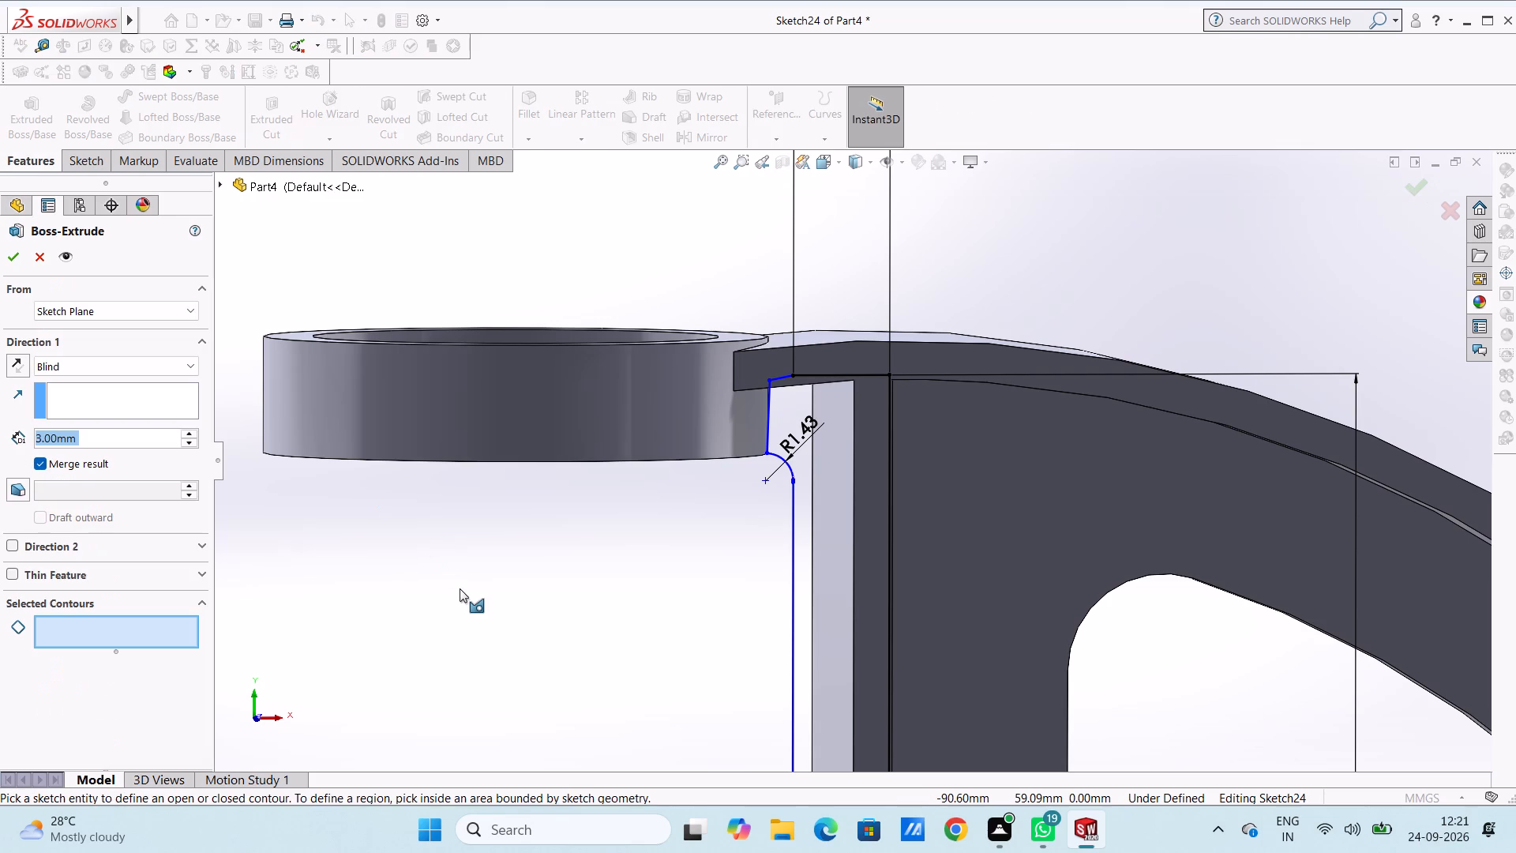
pyautogui.click(794, 430)
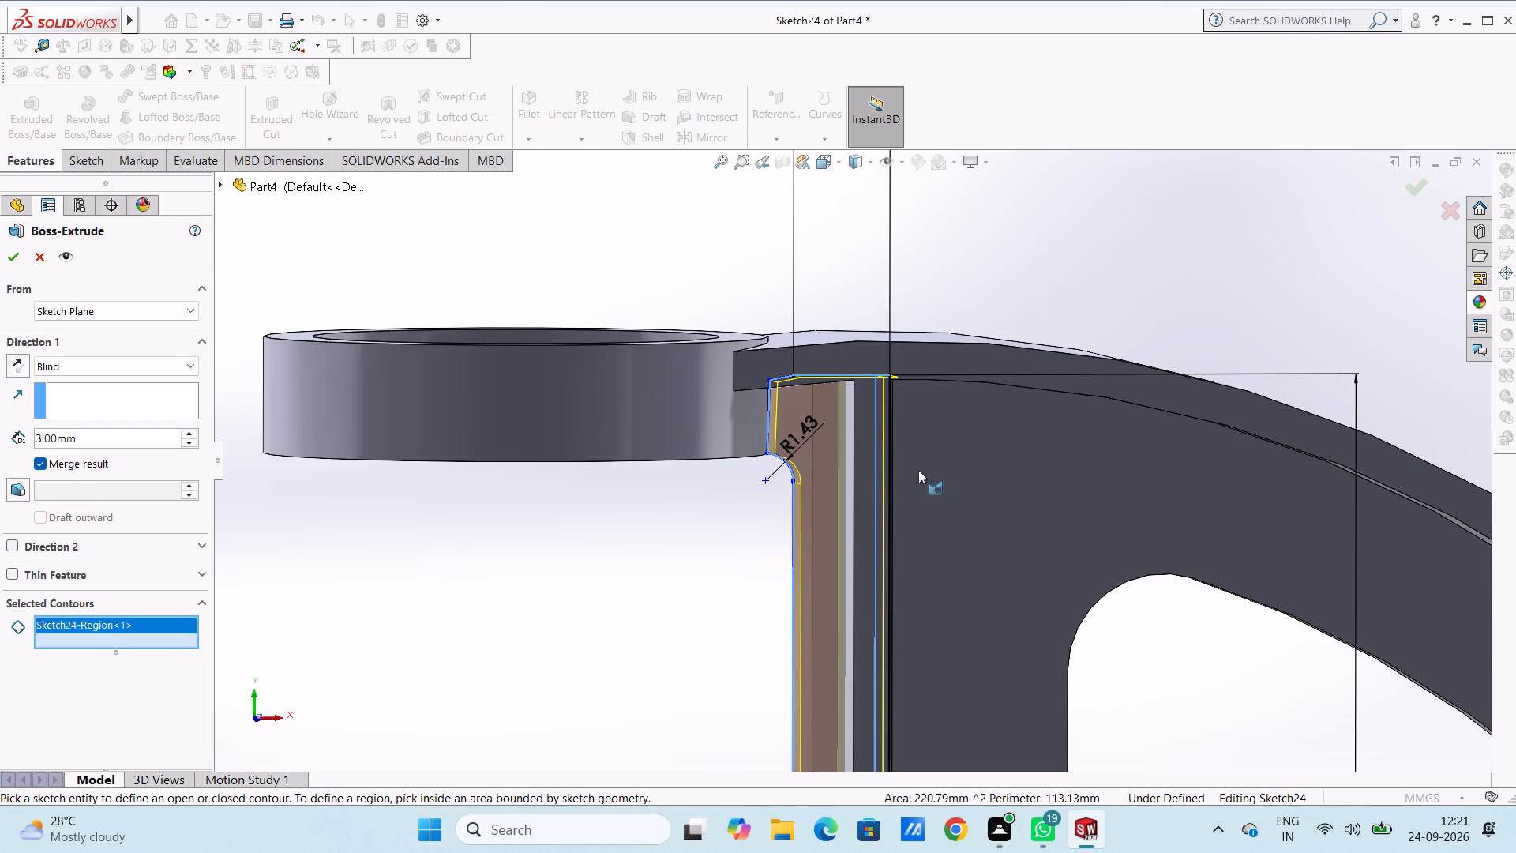
pyautogui.click(985, 481)
pyautogui.scroll(4, 1065, 499)
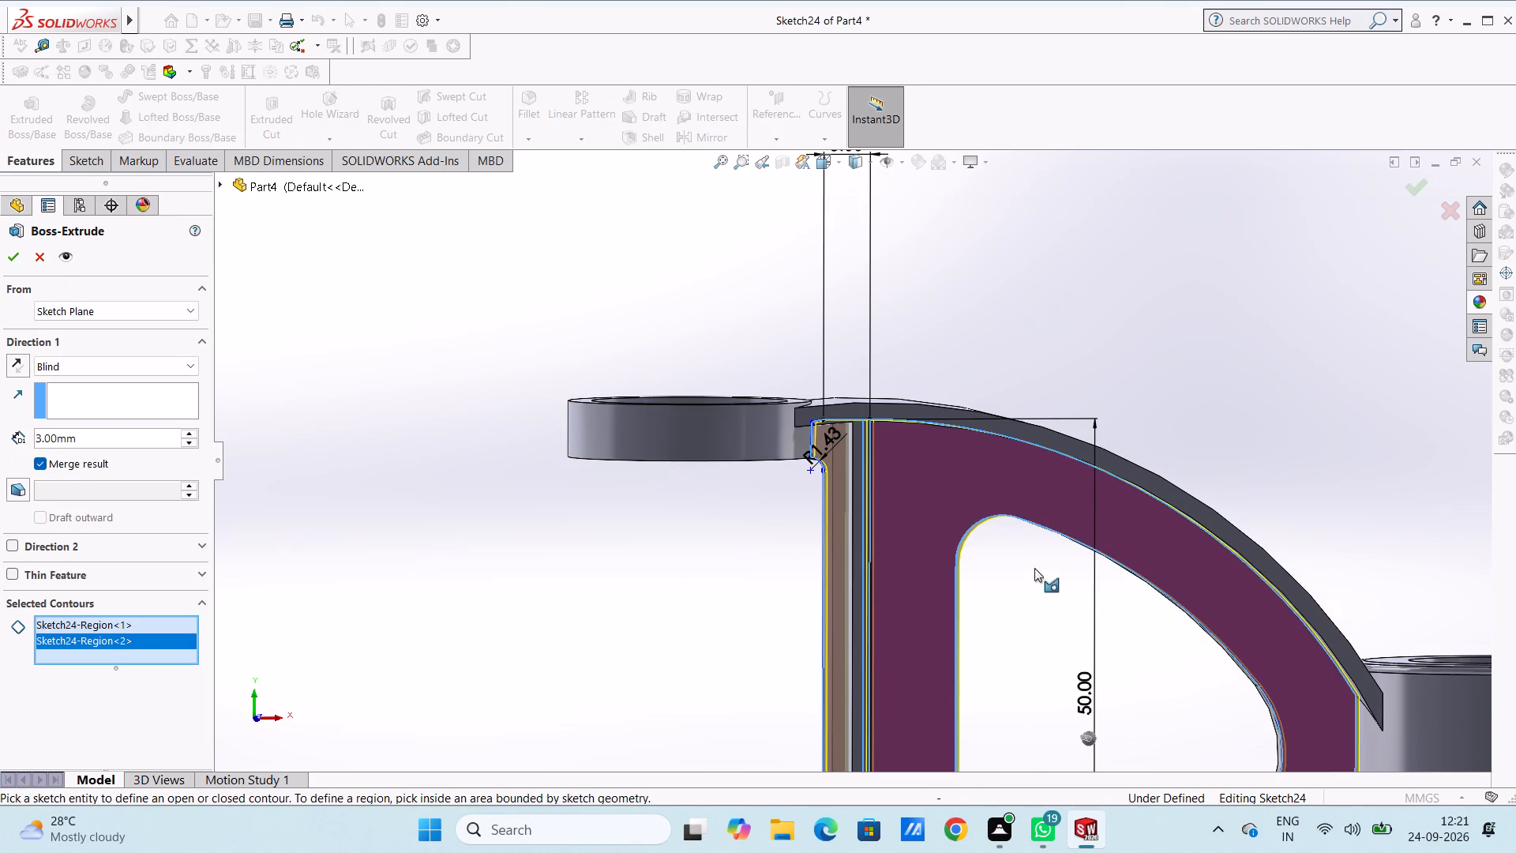
pyautogui.click(1036, 504)
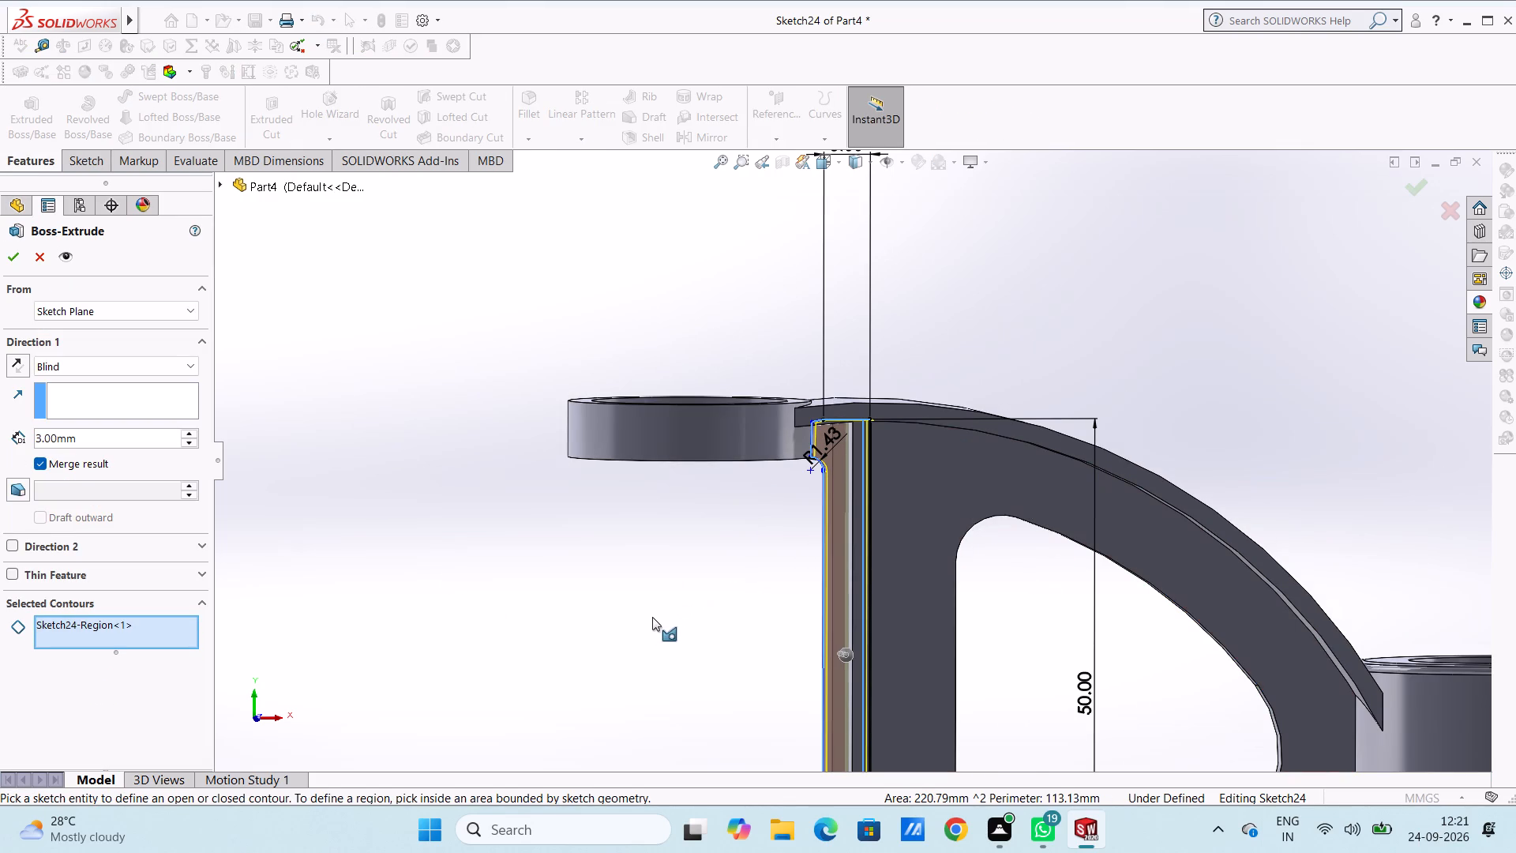
pyautogui.moveTo(511, 547); pyautogui.dragTo(565, 595, button='middle')
pyautogui.click(17, 365)
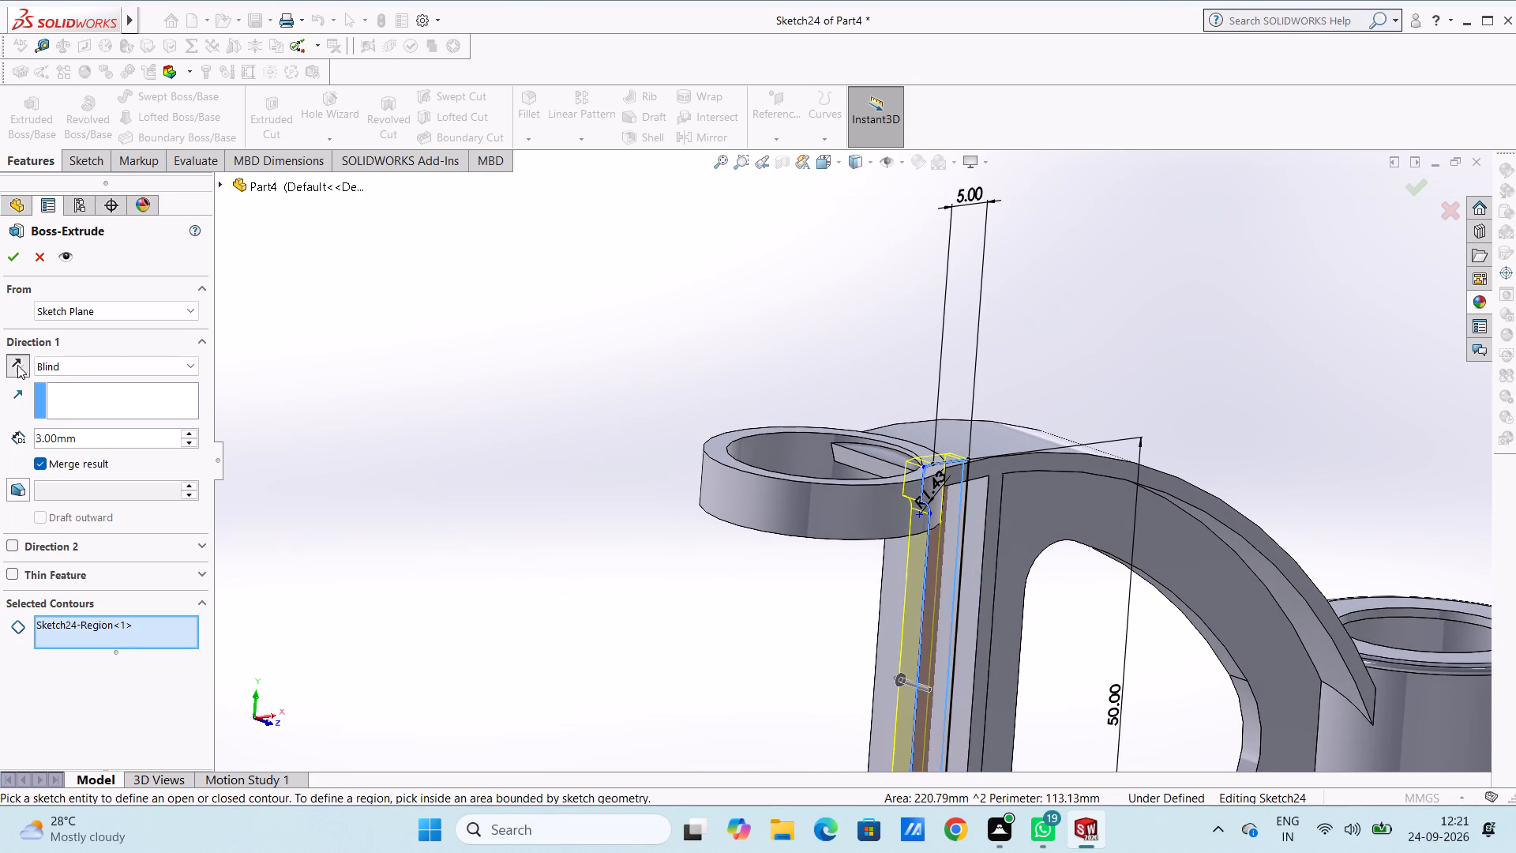
pyautogui.click(11, 255)
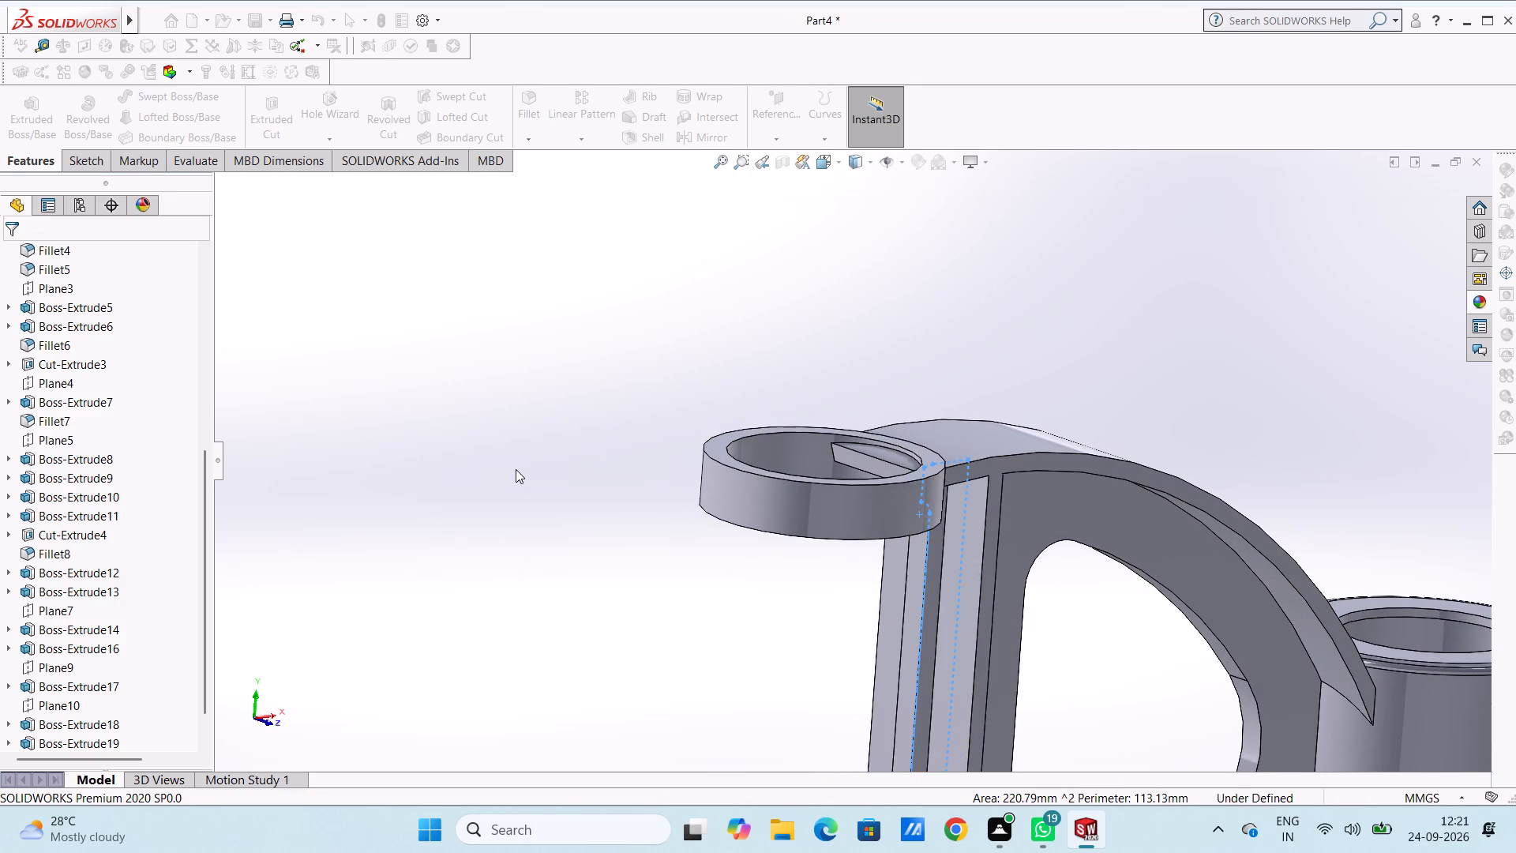
pyautogui.click(515, 471)
# On the 26 mm ring's top face, sketch a concentric circle of 10.5 mm radius along the ring's inner edge.
pyautogui.moveTo(537, 514); pyautogui.dragTo(478, 462, button='middle')
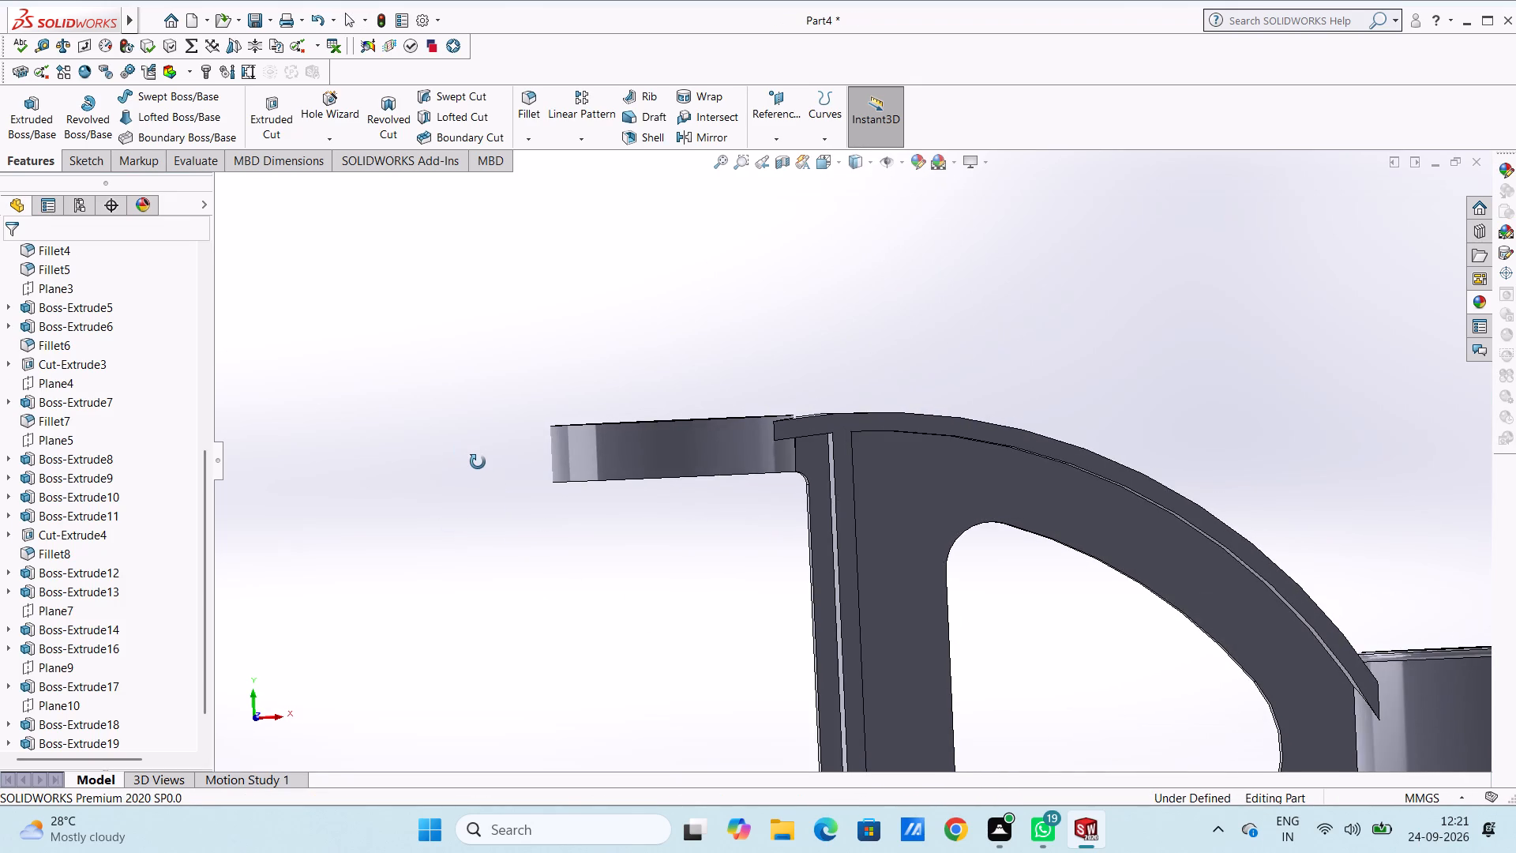
pyautogui.moveTo(478, 462); pyautogui.dragTo(478, 463, button='middle')
pyautogui.scroll(3, 475, 472)
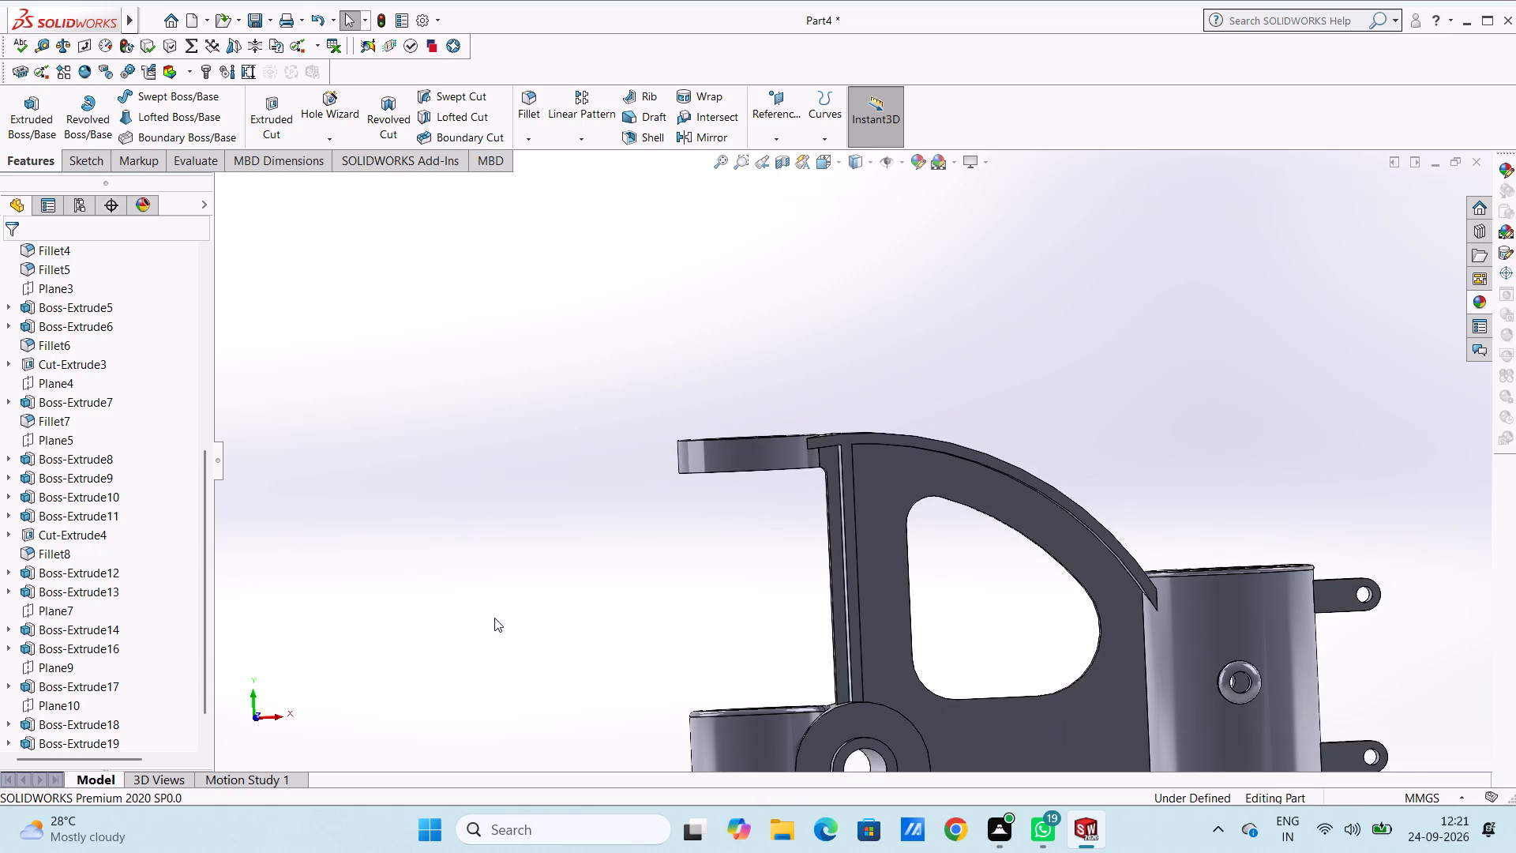
pyautogui.hotkey('ctrl', '7')
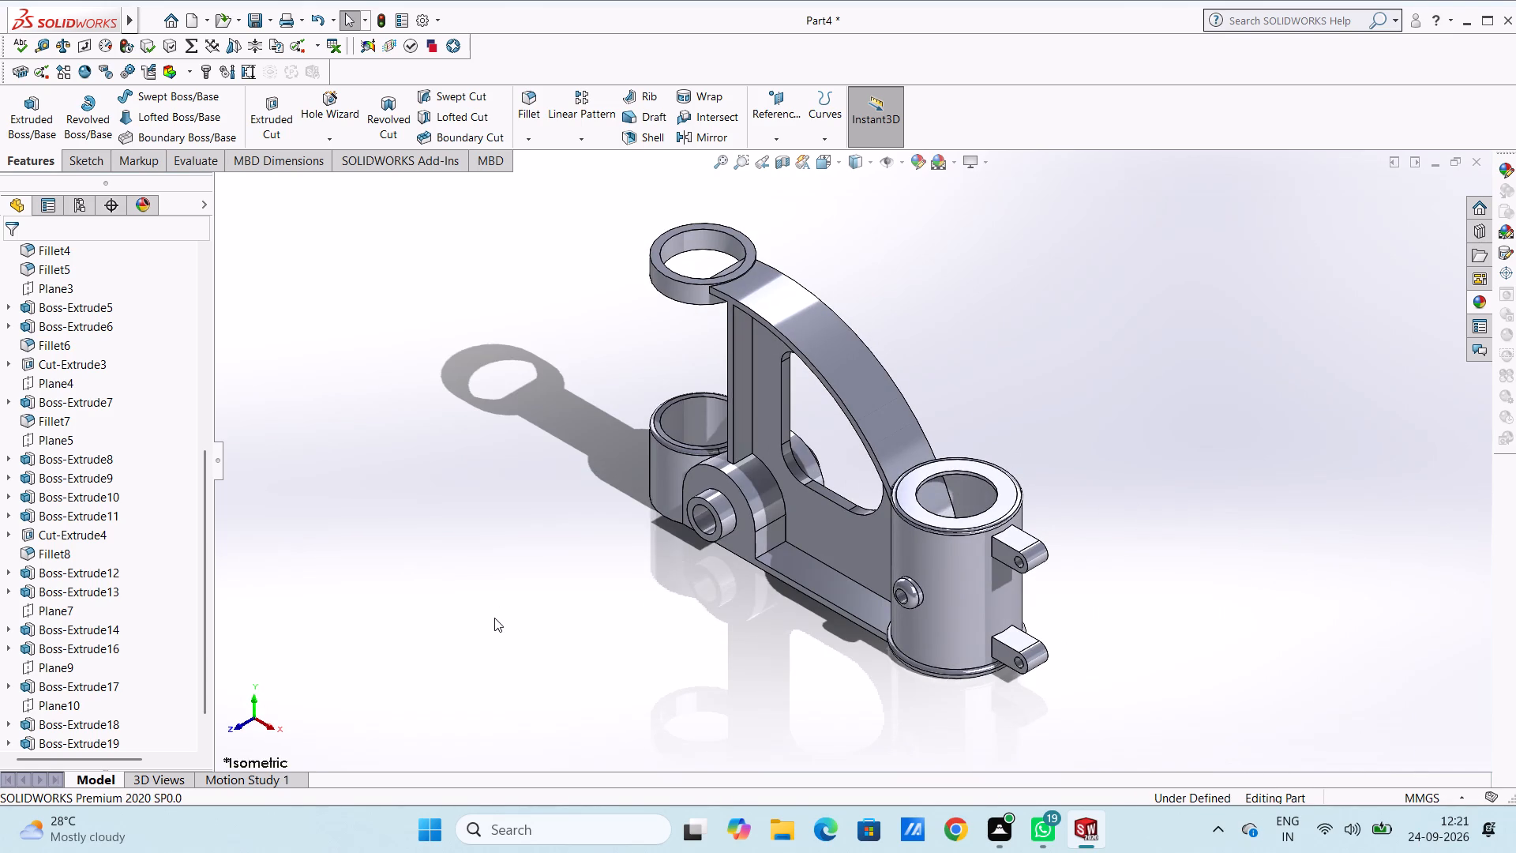
pyautogui.hotkey('ctrl', '5')
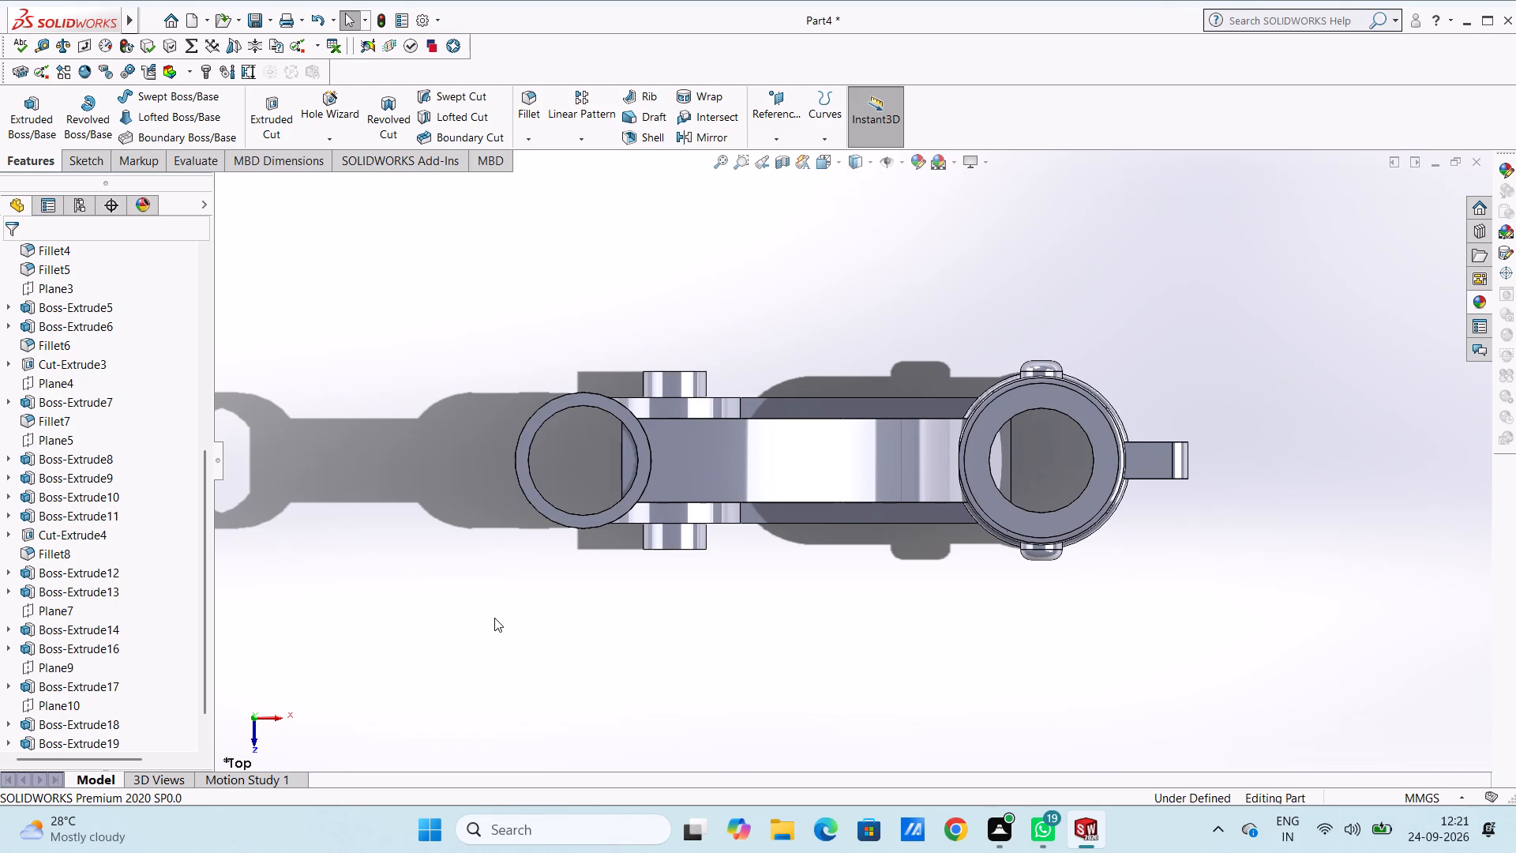
pyautogui.click(595, 400)
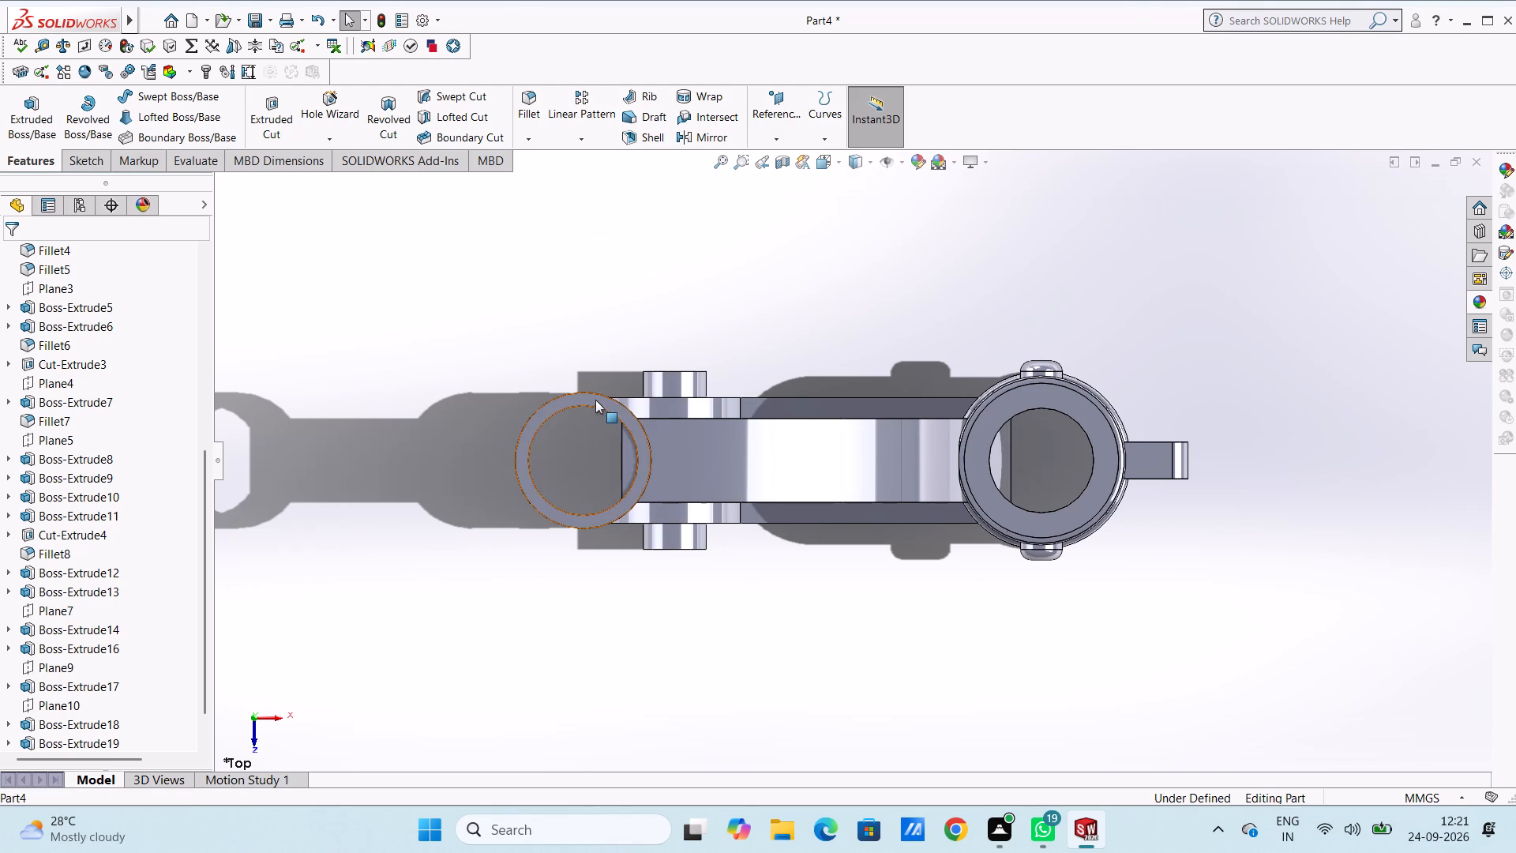
pyautogui.click(659, 351)
pyautogui.click(646, 300)
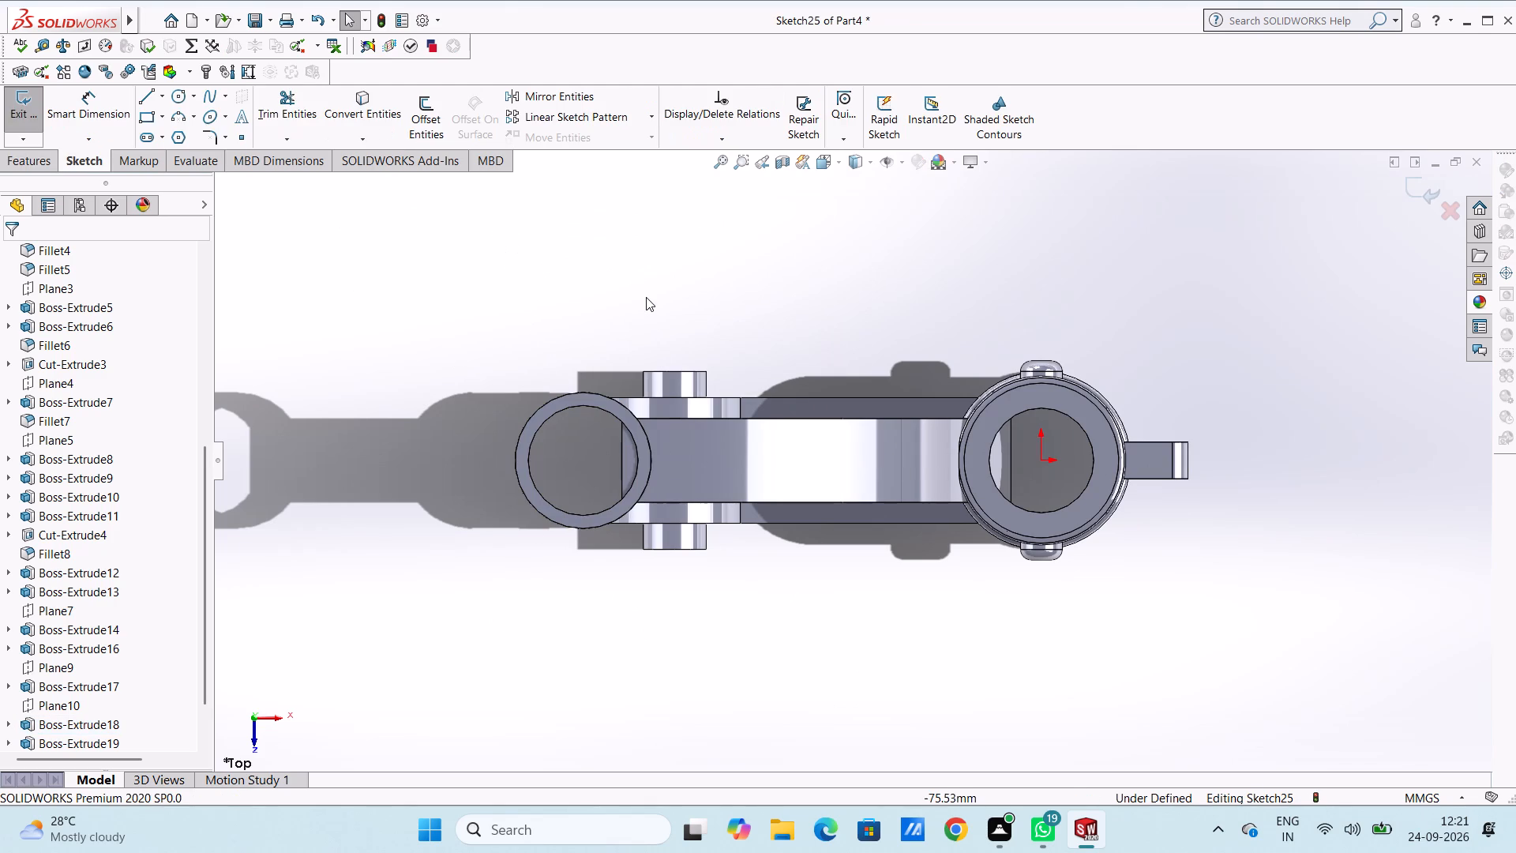
pyautogui.click(179, 98)
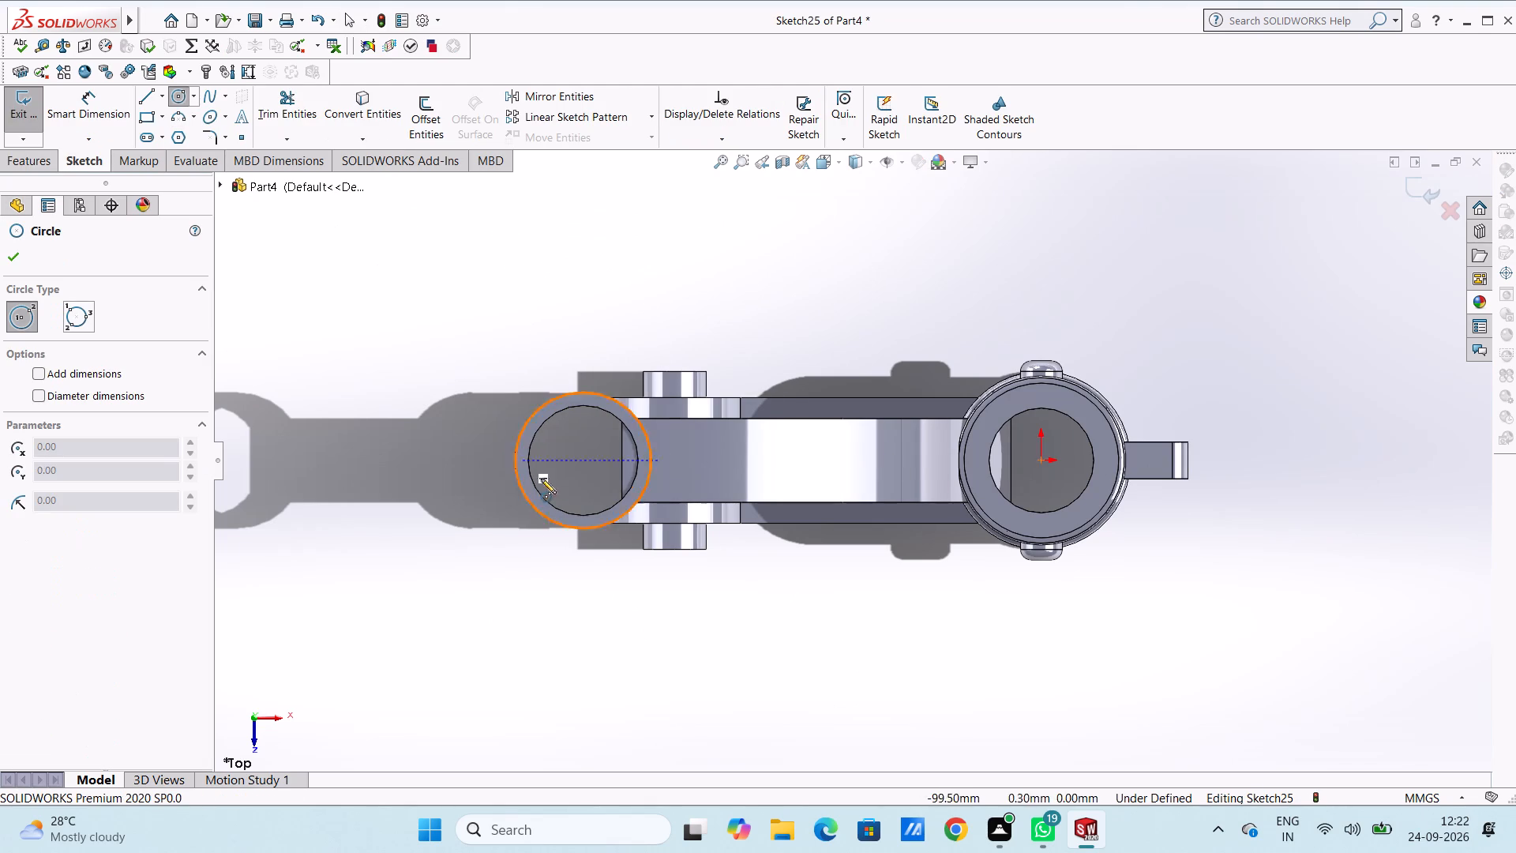
pyautogui.scroll(-2, 595, 462)
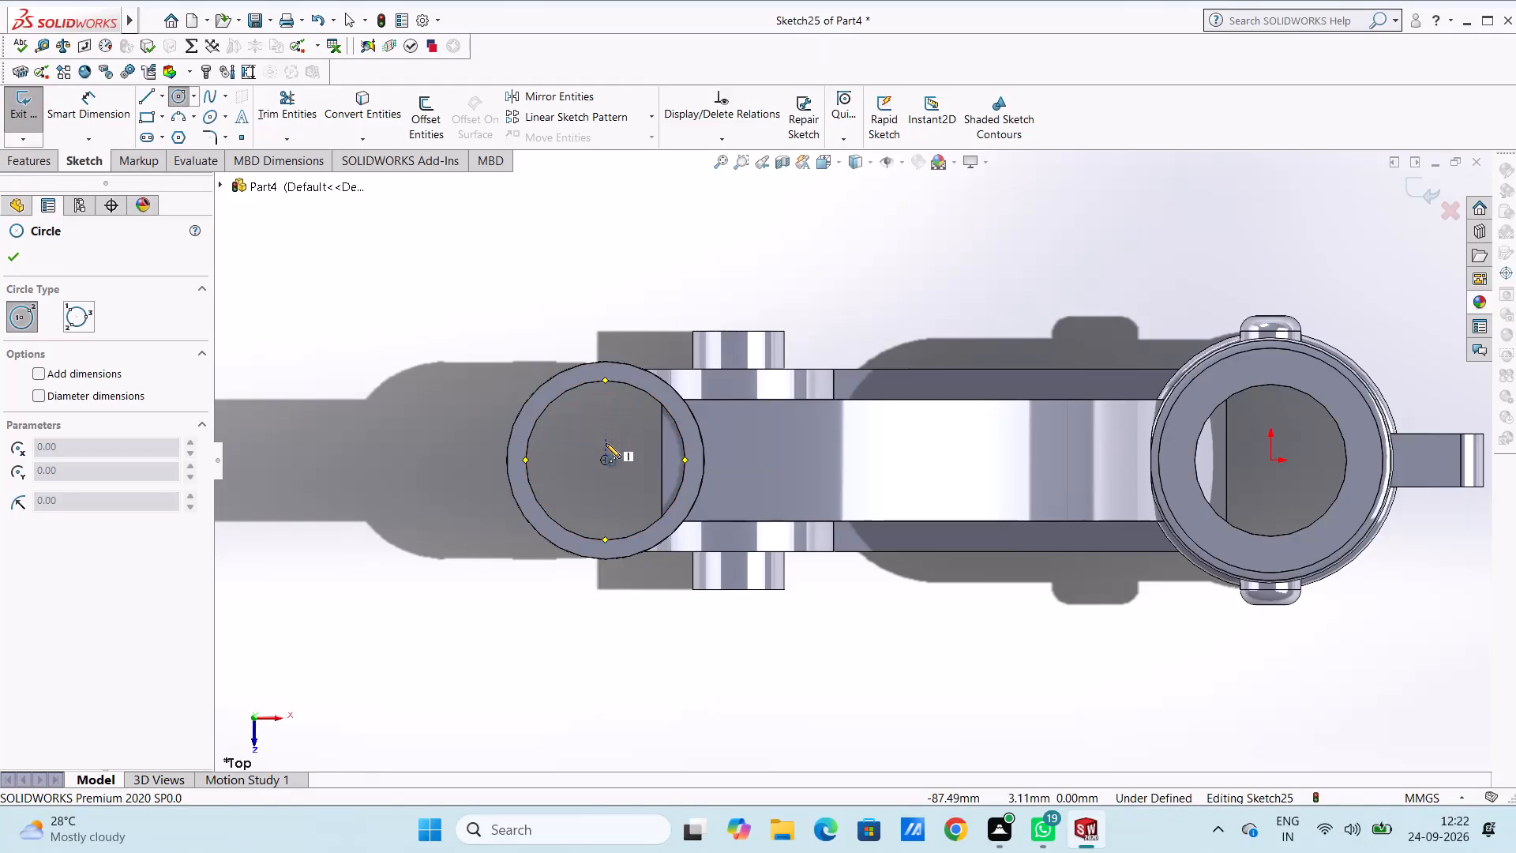
pyautogui.click(604, 460)
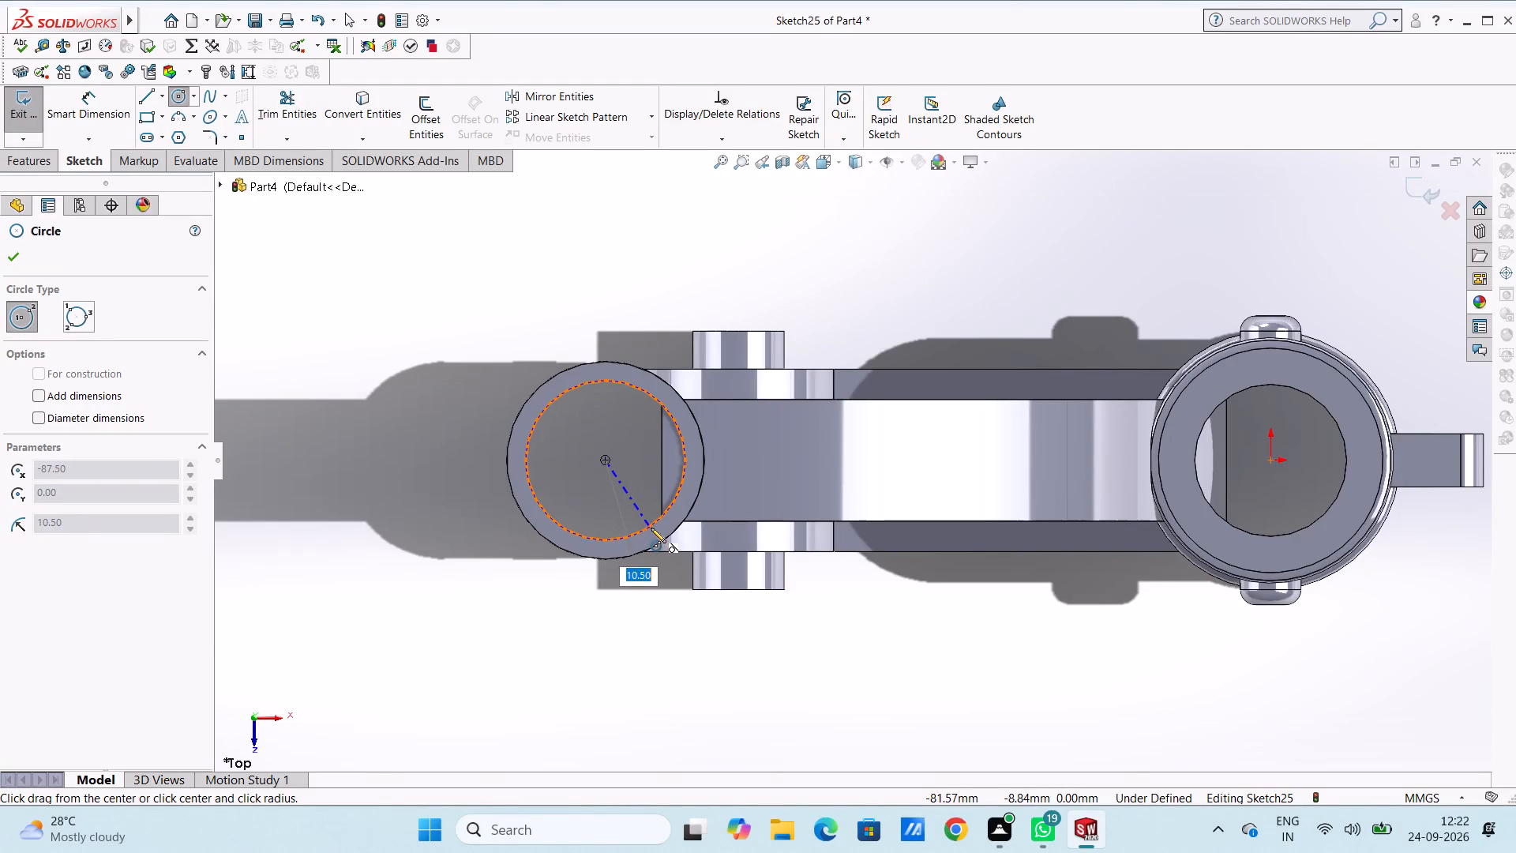
pyautogui.click(651, 528)
# Dimension the diameter of the circle inside the ring.
pyautogui.click(100, 118)
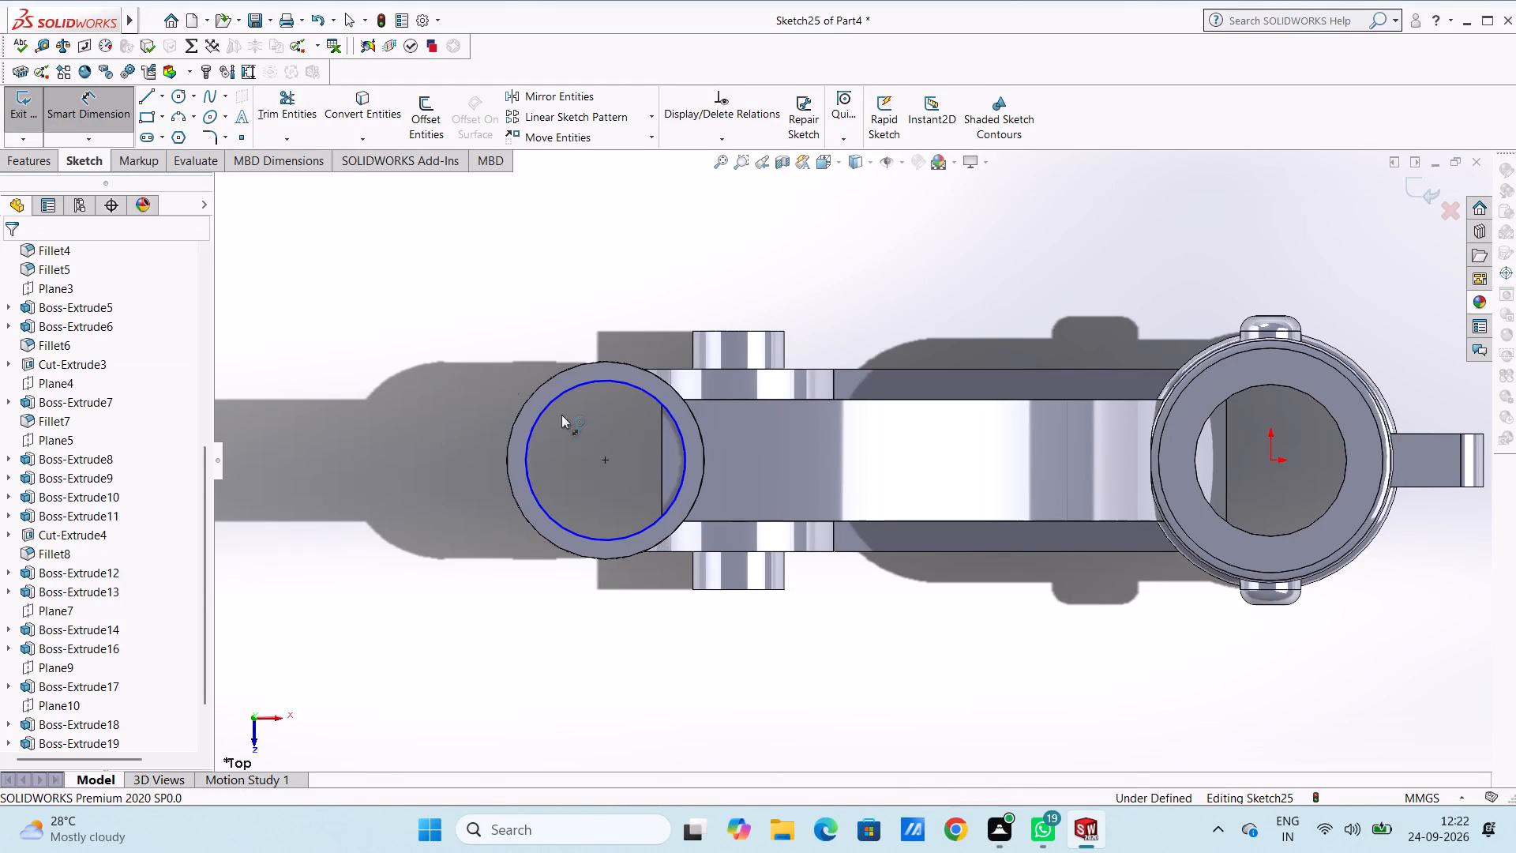
pyautogui.click(551, 400)
pyautogui.click(458, 284)
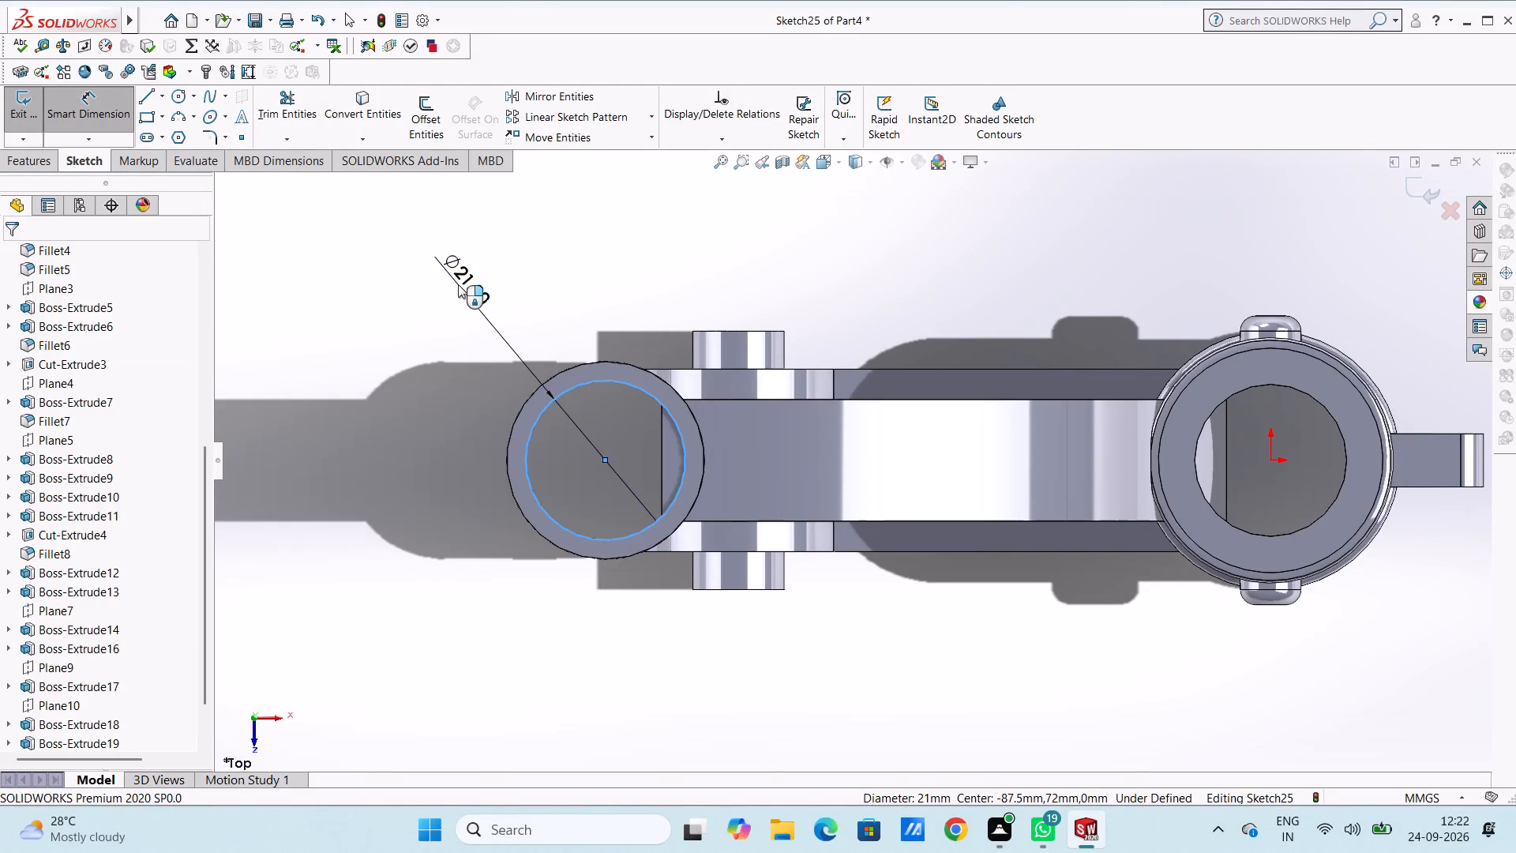
pyautogui.click(392, 262)
pyautogui.click(385, 349)
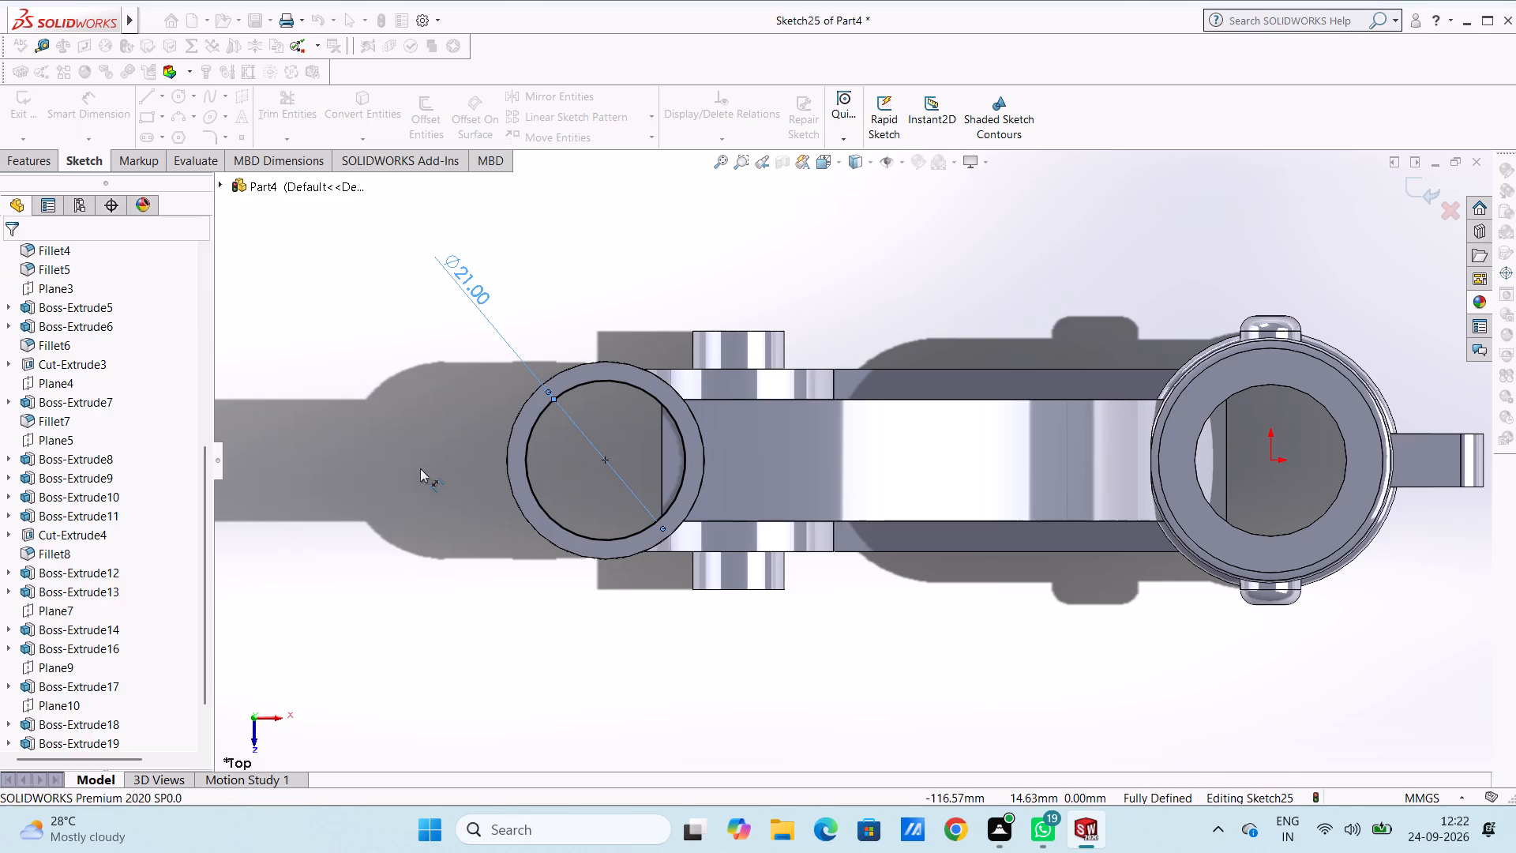
# Cut-extrude the circle 6 mm deep through the ring to remove the arm material protruding into its bore.
pyautogui.moveTo(438, 505); pyautogui.dragTo(467, 366, button='middle')
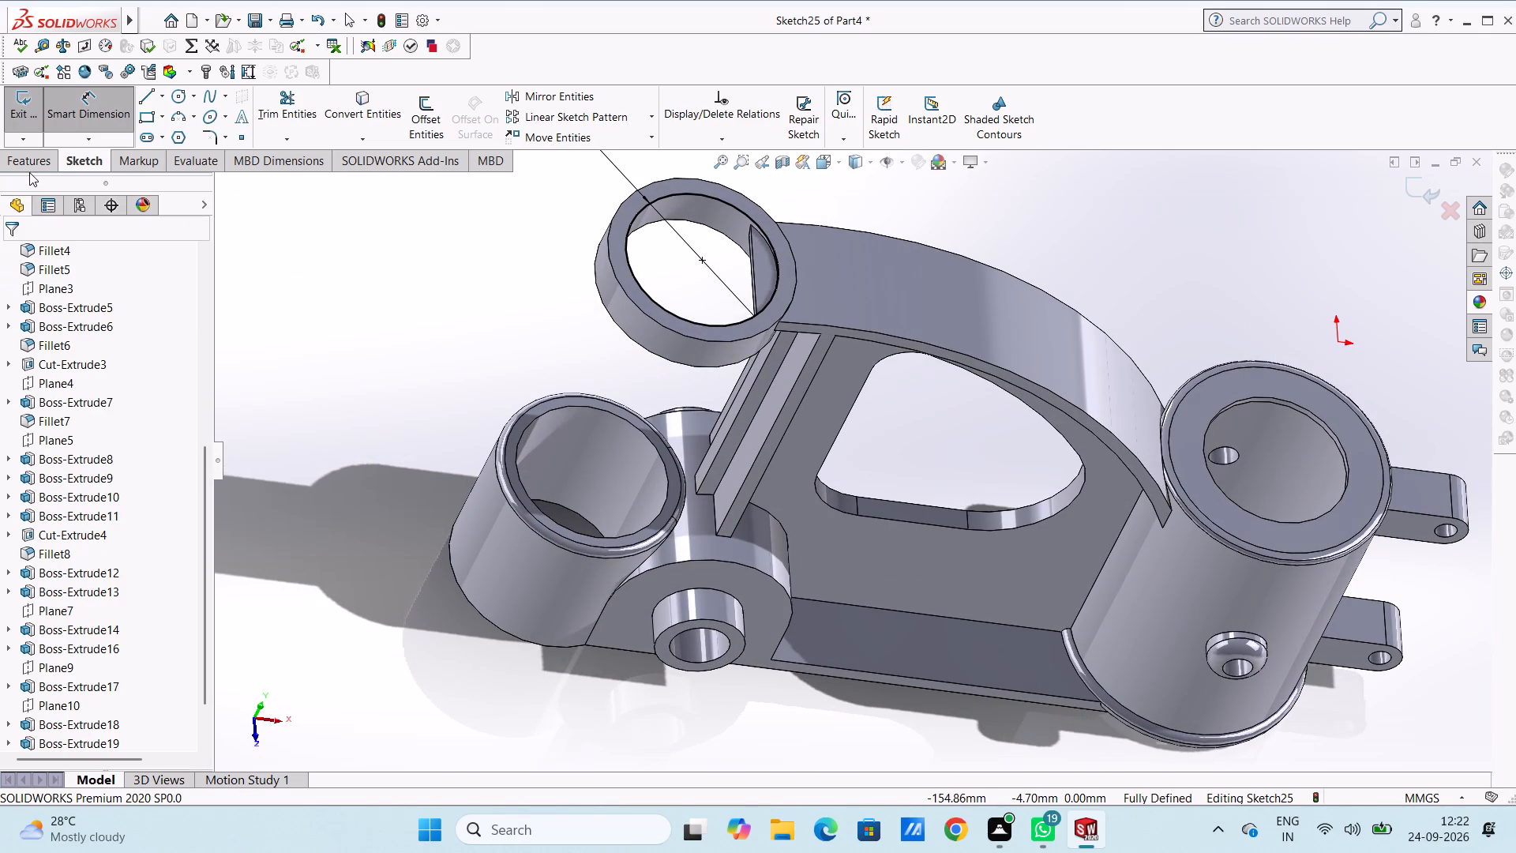
pyautogui.click(30, 166)
pyautogui.click(269, 111)
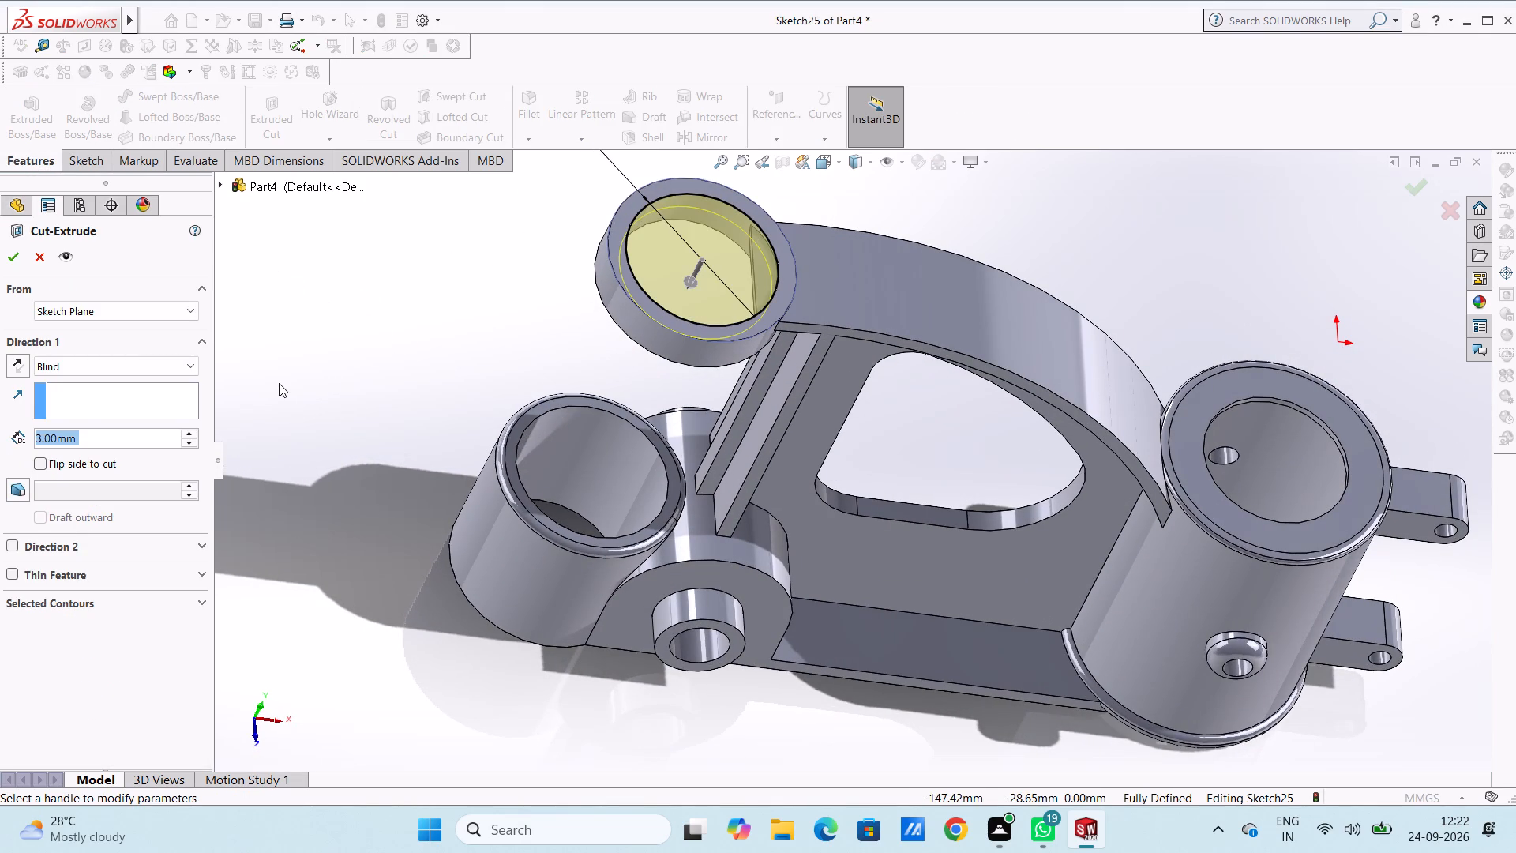
pyautogui.press('6')
pyautogui.press('Return')
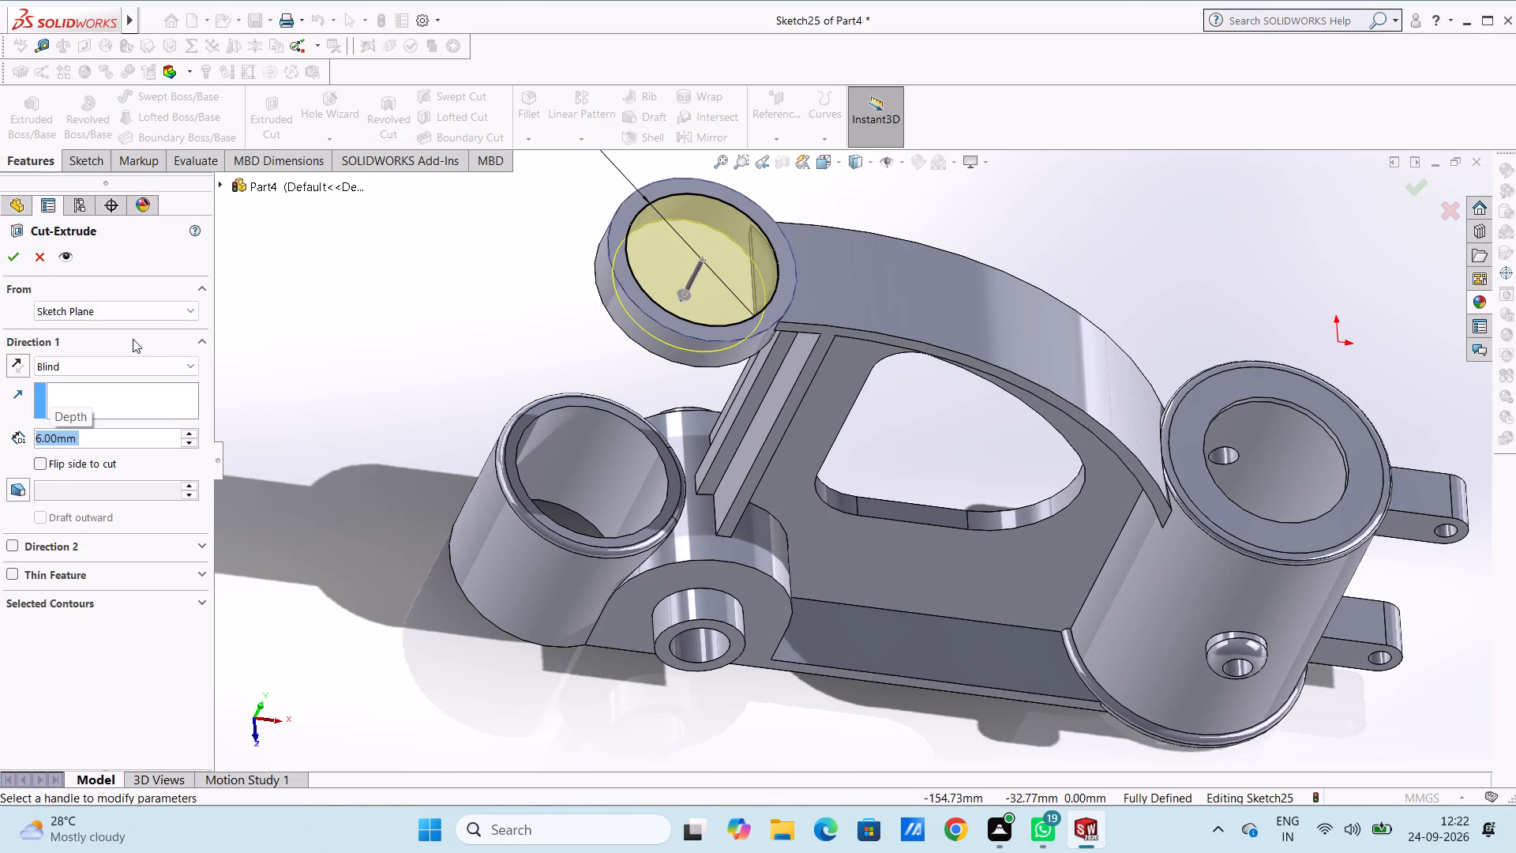
pyautogui.click(3, 257)
pyautogui.click(332, 315)
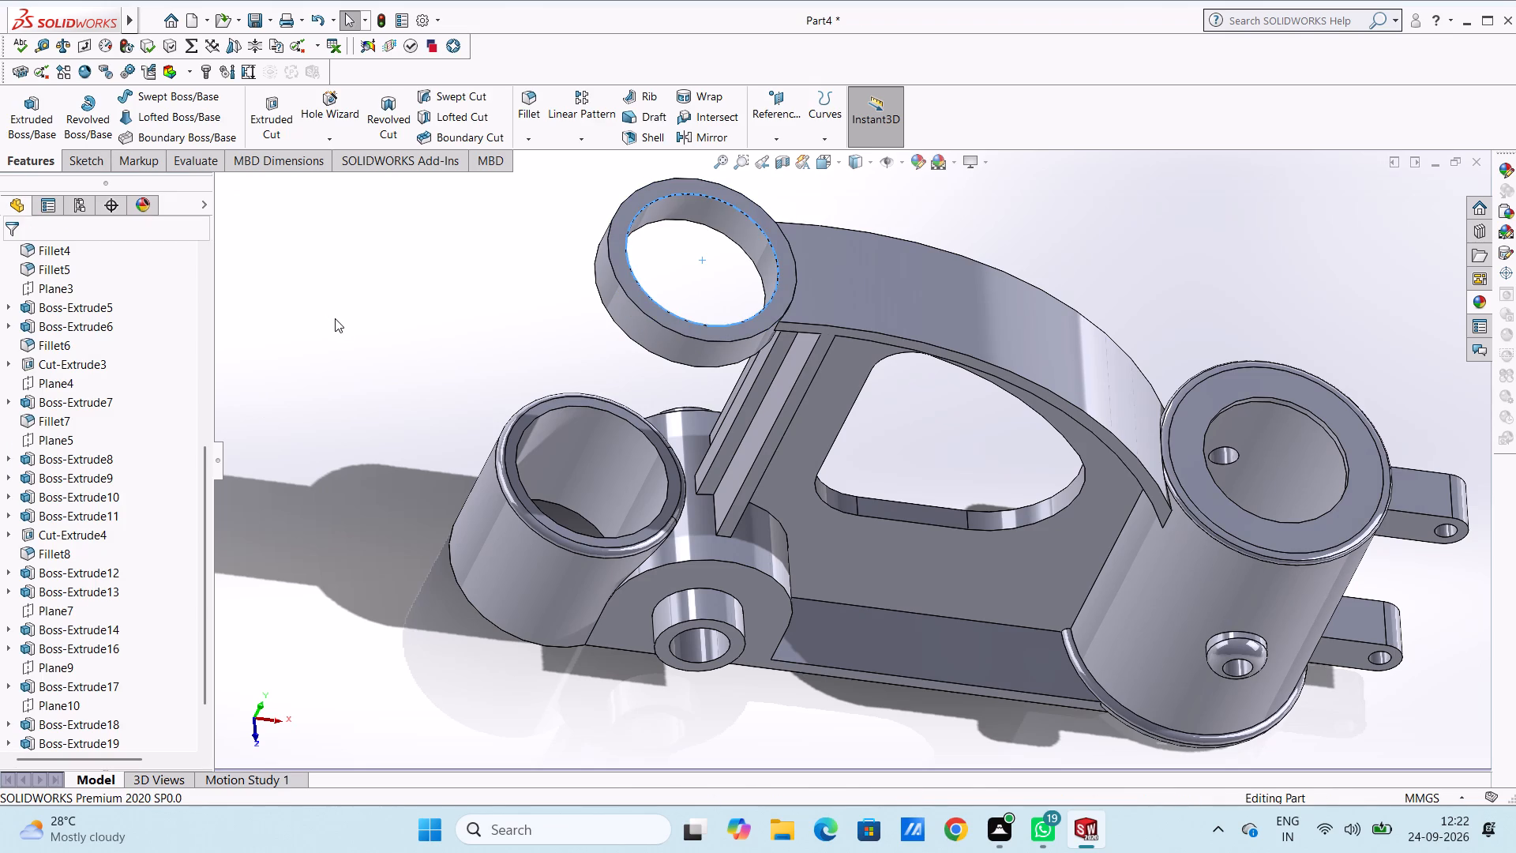
# On the underside of the large cylinder's top flange, sketch an origin-centred circle of 15 mm radius along the bore edge.
pyautogui.moveTo(396, 328); pyautogui.dragTo(340, 293, button='middle')
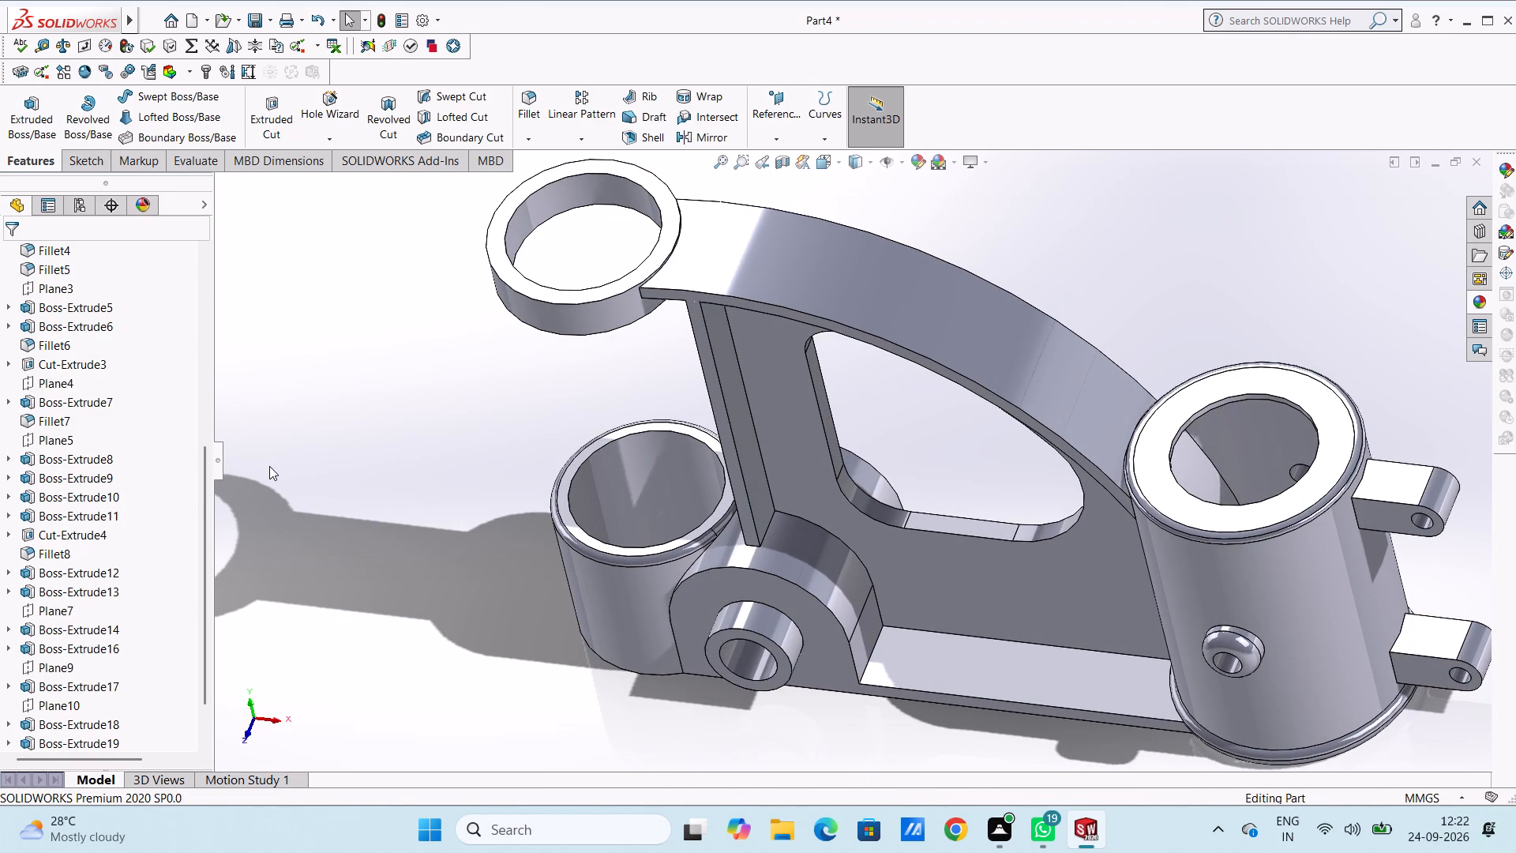
pyautogui.hotkey('ctrl', '7')
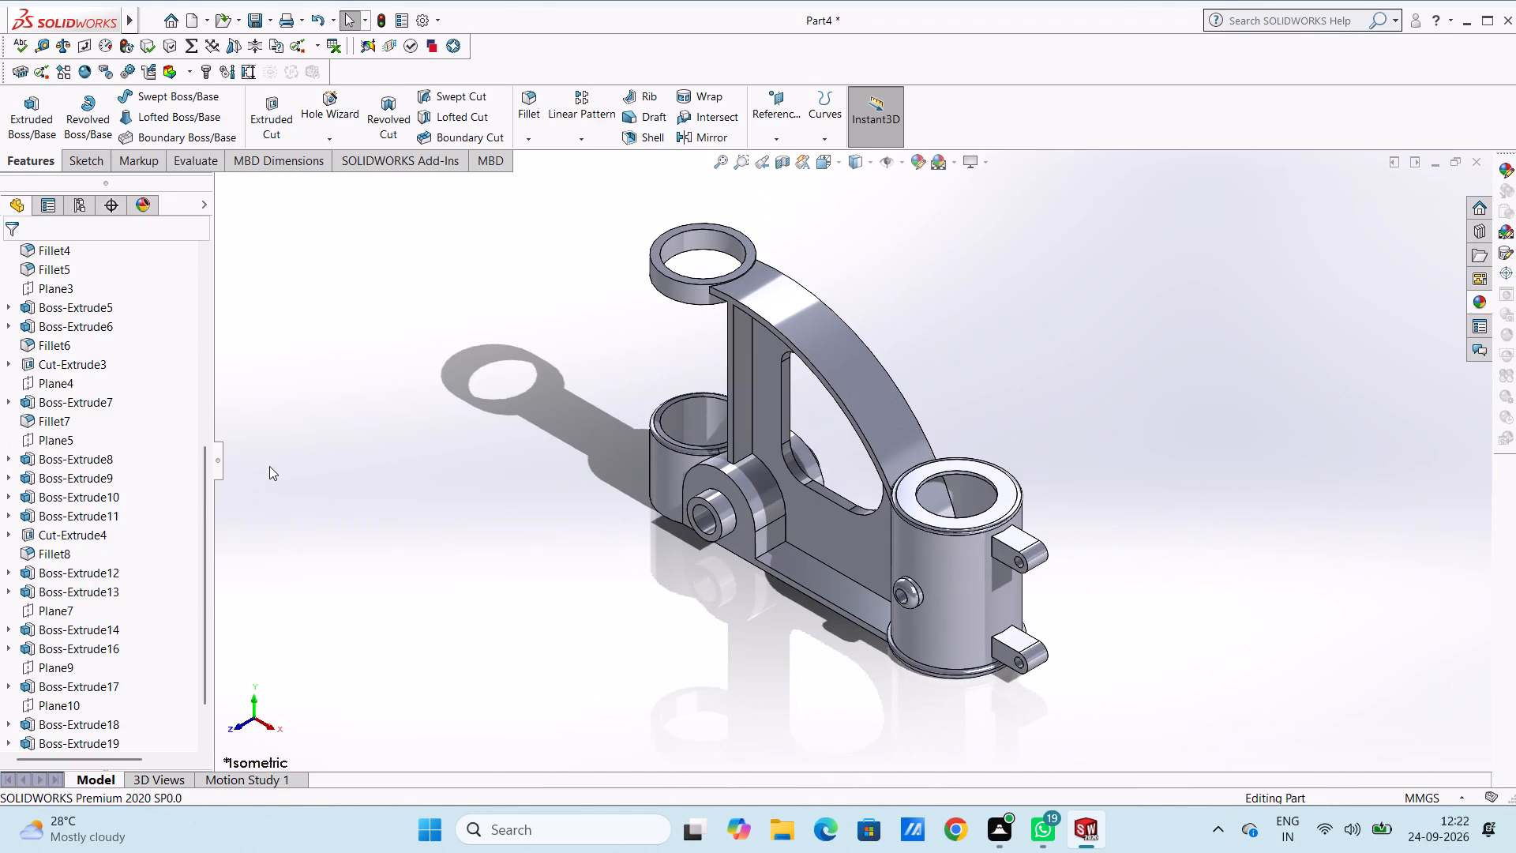
pyautogui.hotkey('ctrl', '6')
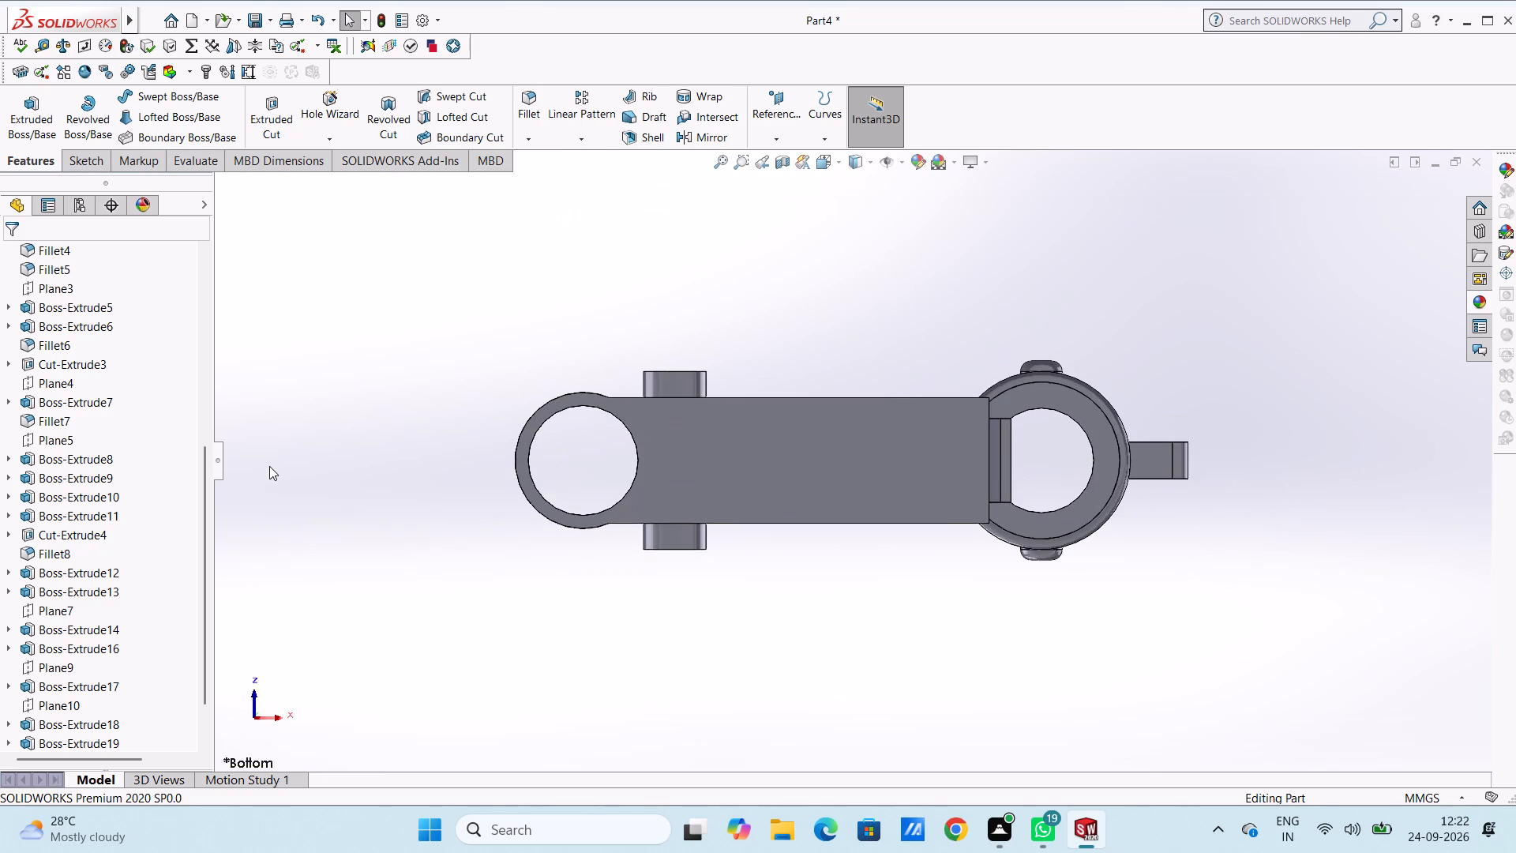
pyautogui.scroll(-3, 1083, 402)
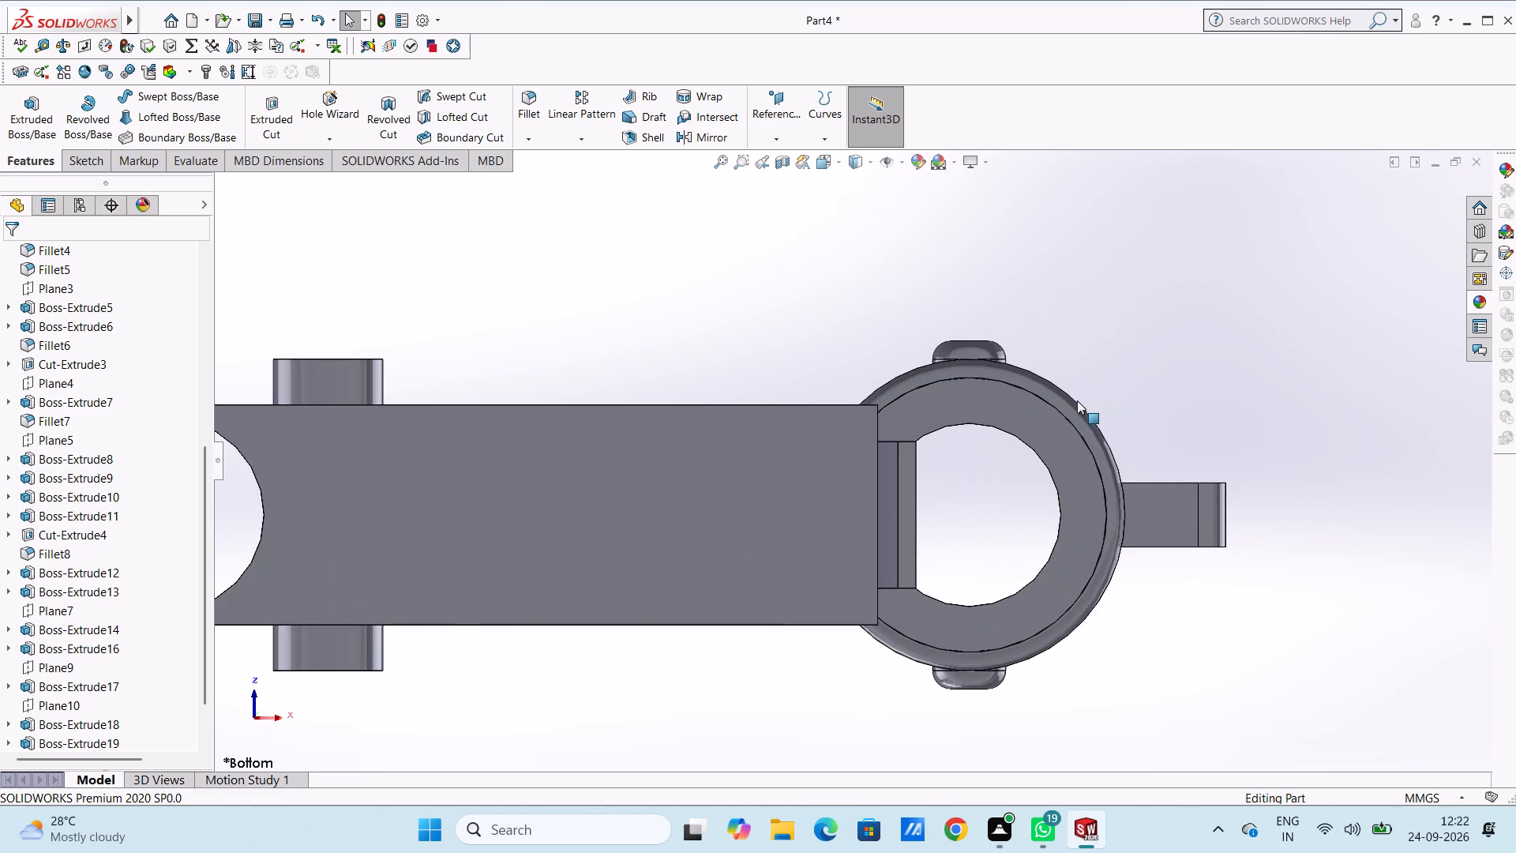
pyautogui.scroll(-1, 1041, 387)
pyautogui.click(1025, 385)
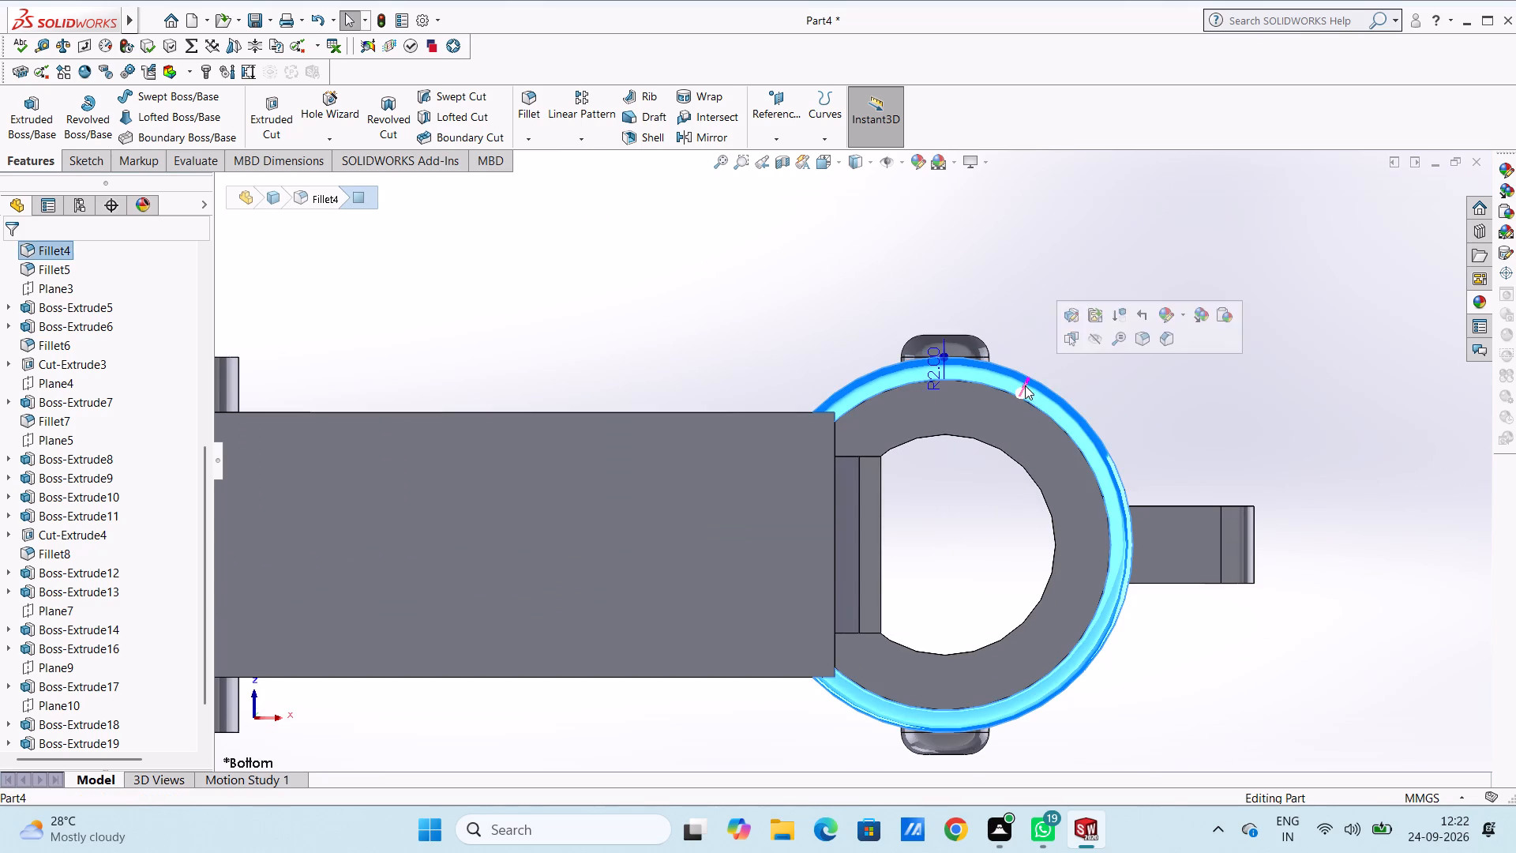
pyautogui.click(1061, 465)
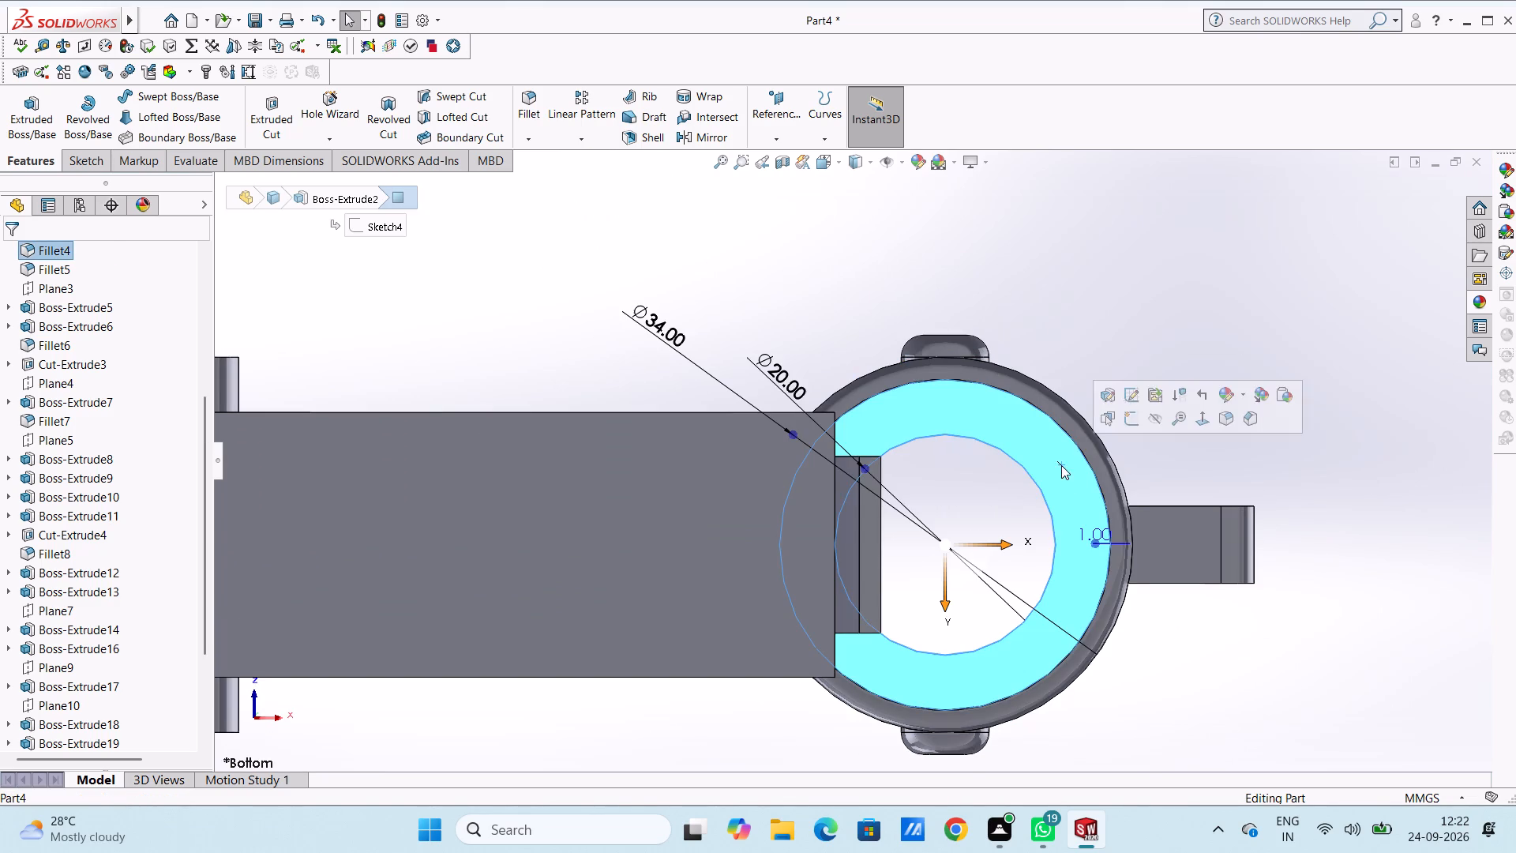
pyautogui.click(1131, 418)
pyautogui.click(1126, 329)
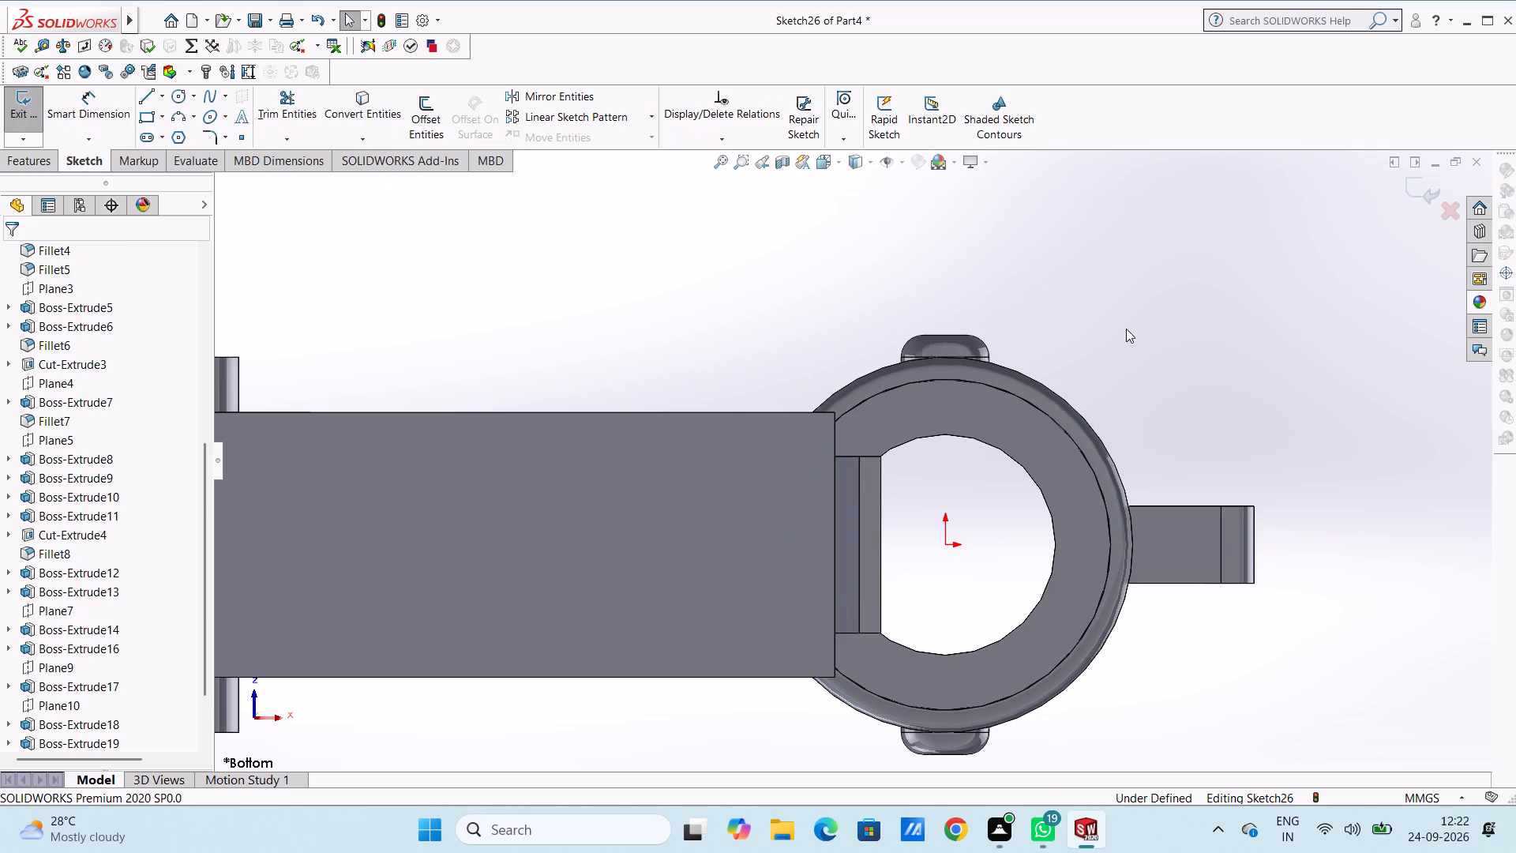
pyautogui.click(176, 95)
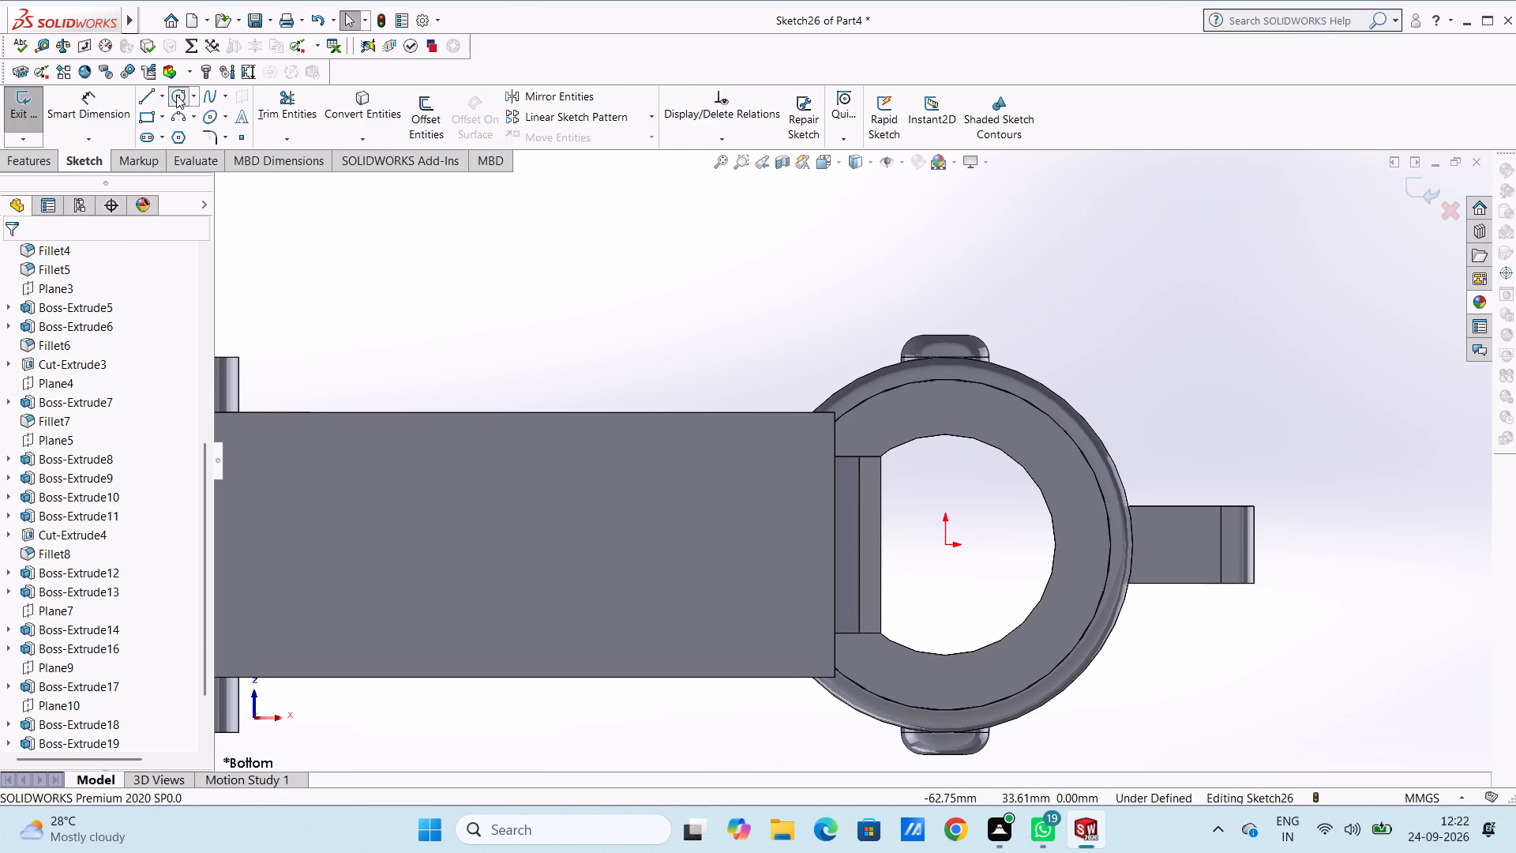
pyautogui.click(944, 544)
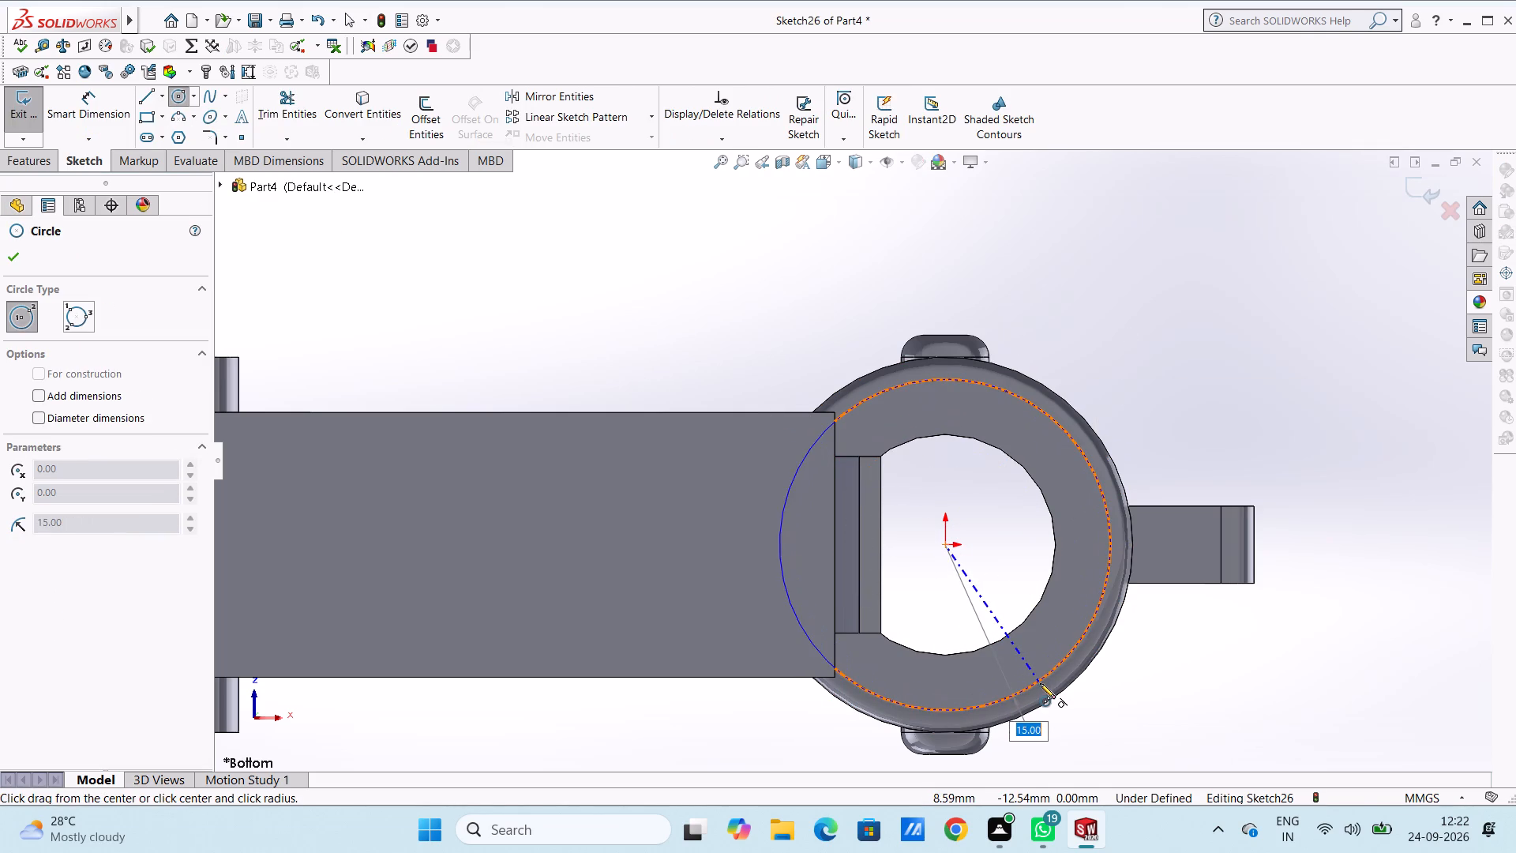
pyautogui.click(1040, 683)
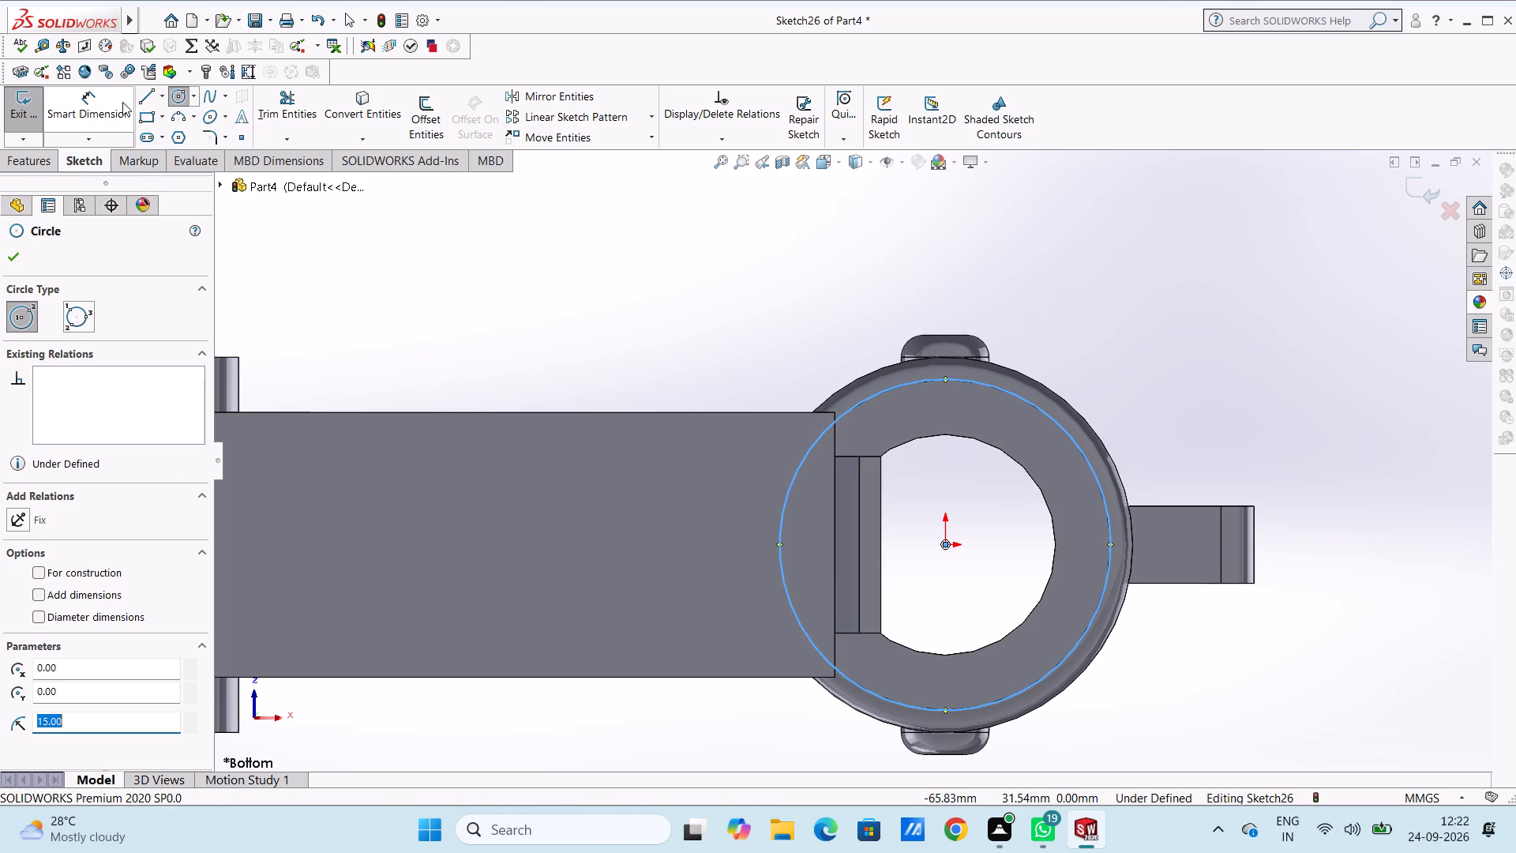
# Dimension the diameter of the circle inside the large cylinder.
pyautogui.click(118, 100)
pyautogui.click(1023, 397)
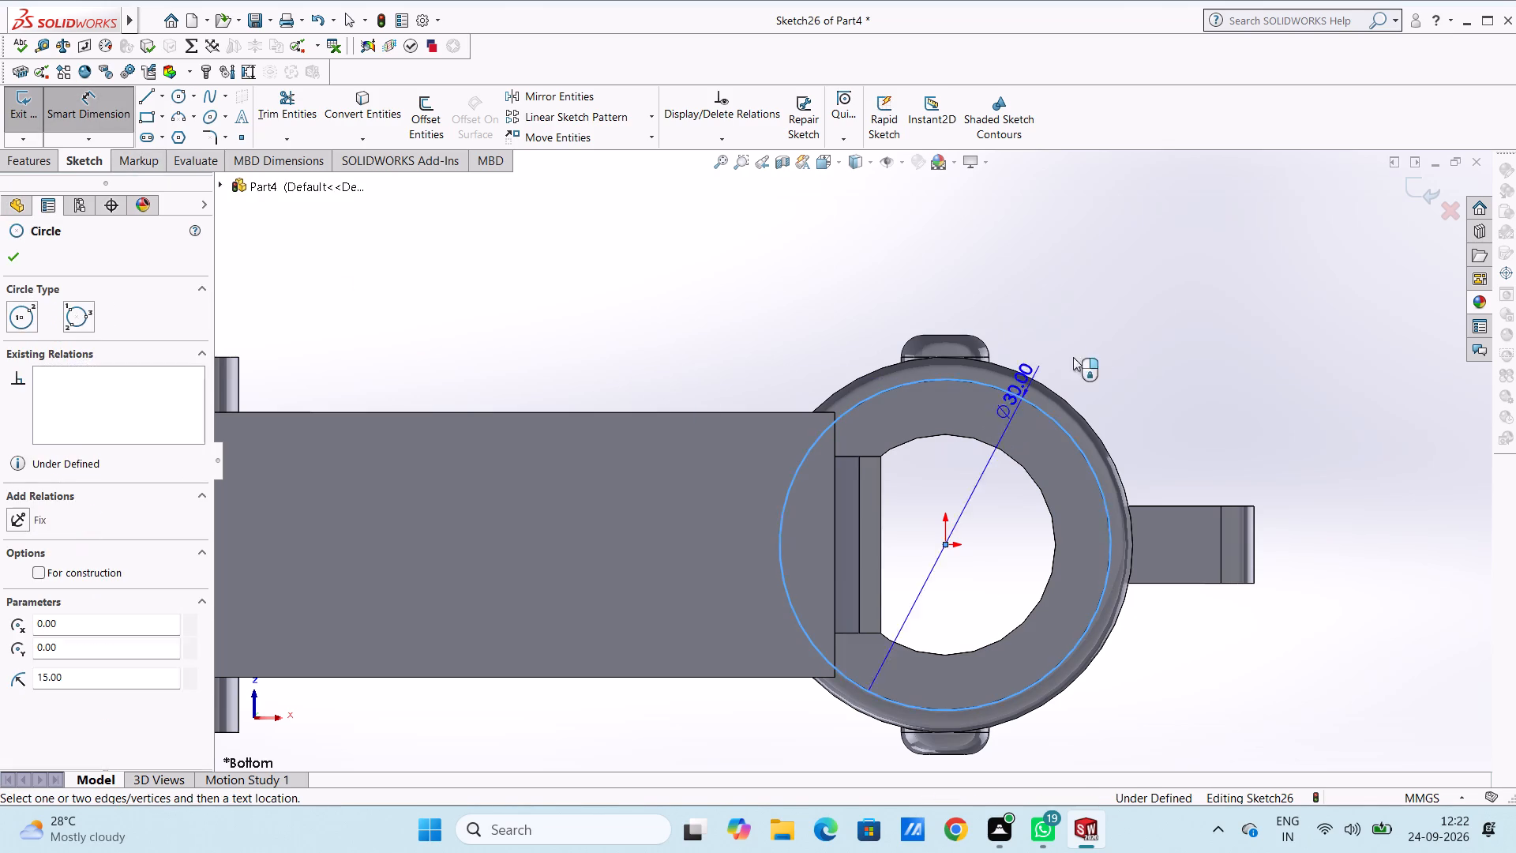
pyautogui.click(1171, 284)
pyautogui.click(1106, 261)
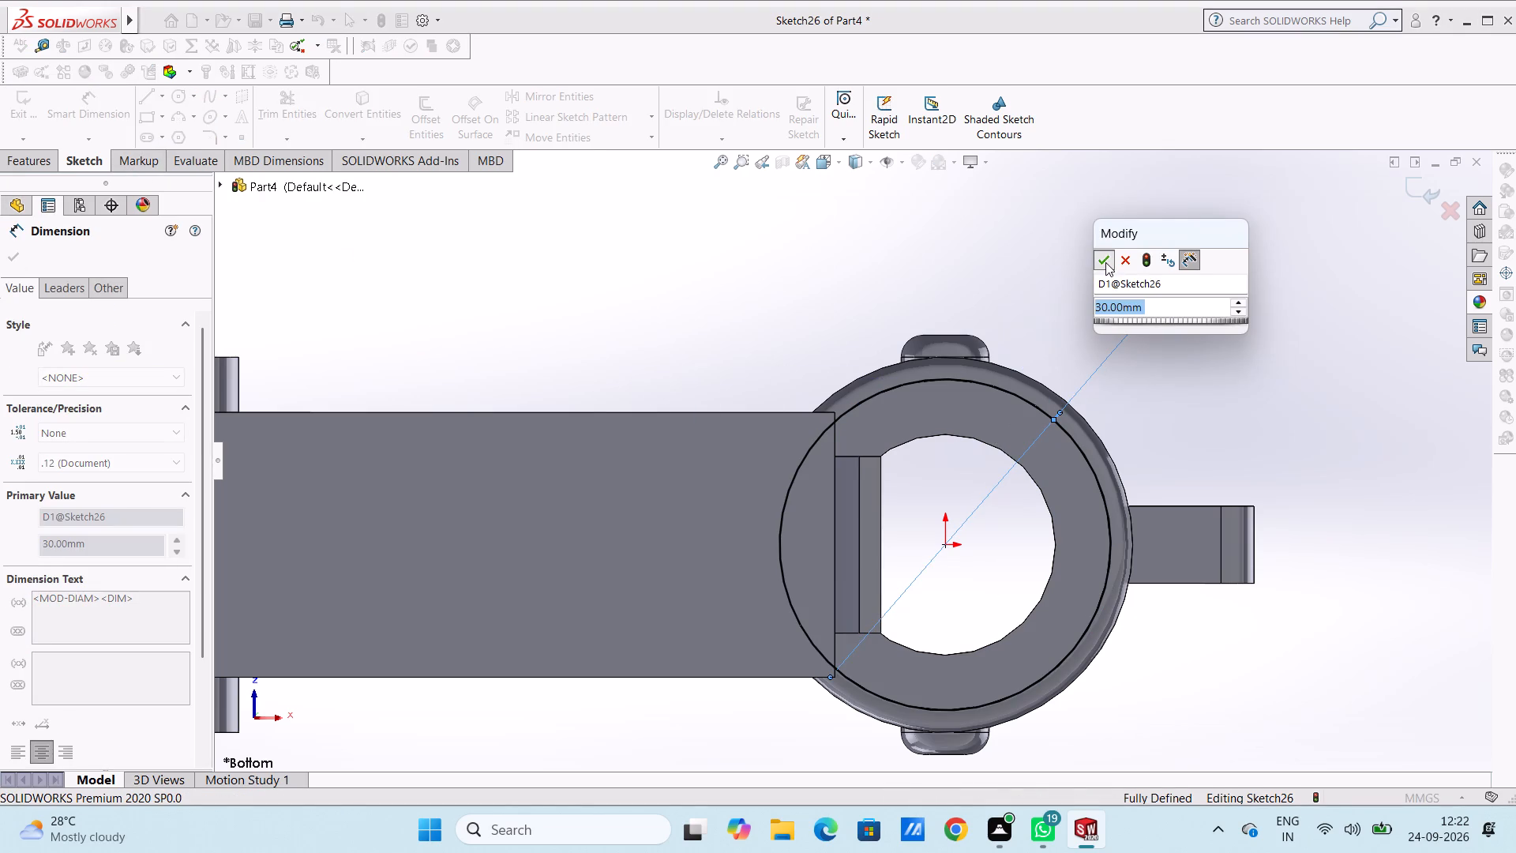
pyautogui.click(1085, 261)
pyautogui.press('Escape')
pyautogui.press('Escape')
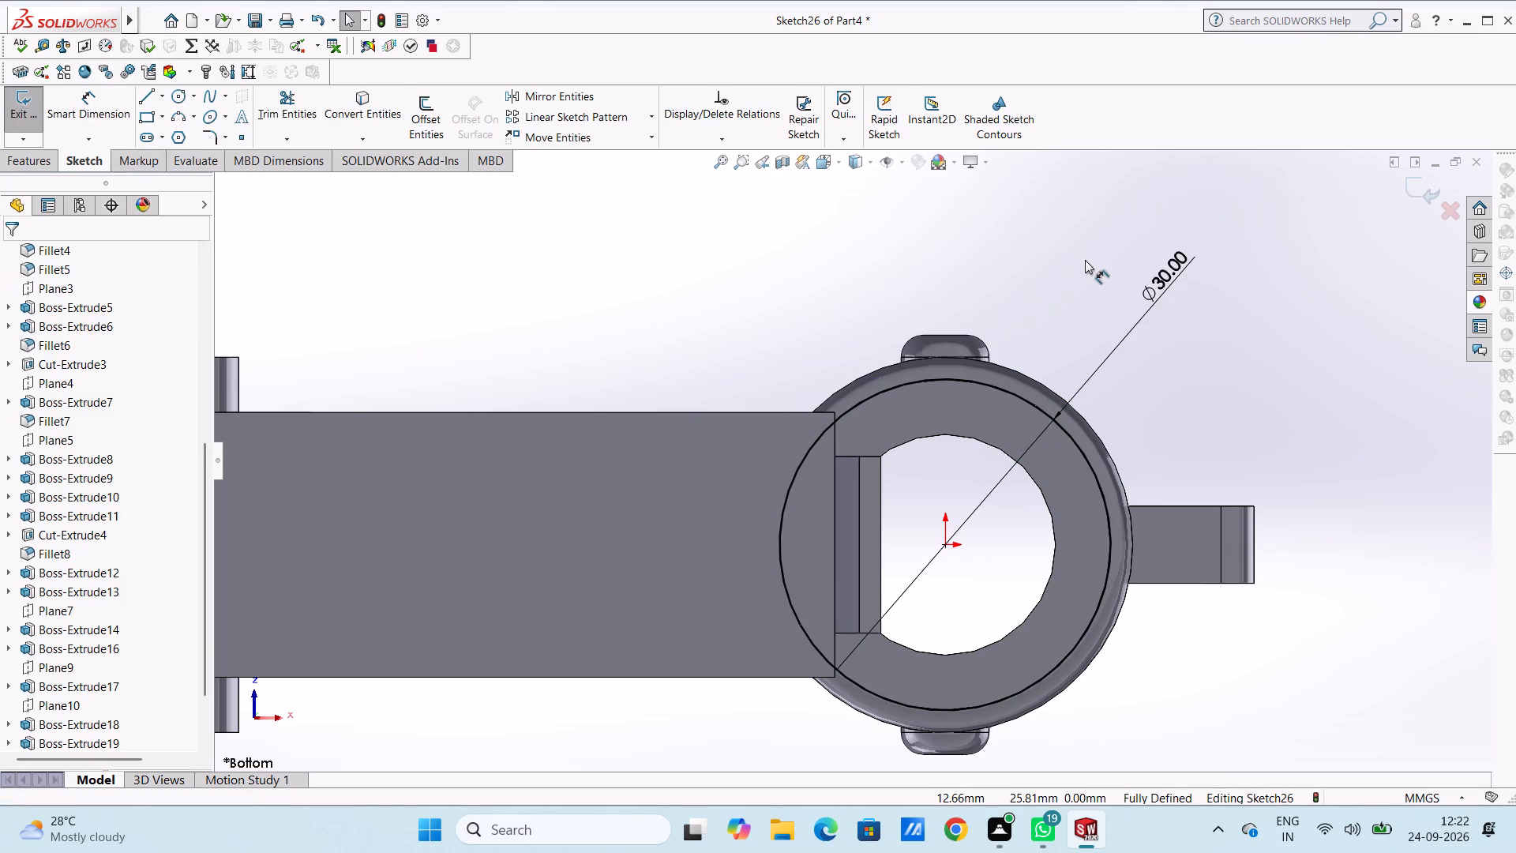
# Cut-extrude the circle as a 60 mm blind cut in the reversed direction to clear the material protruding into the large cylinder's bore.
pyautogui.scroll(1, 1085, 259)
pyautogui.moveTo(1102, 270); pyautogui.dragTo(1072, 344, button='middle')
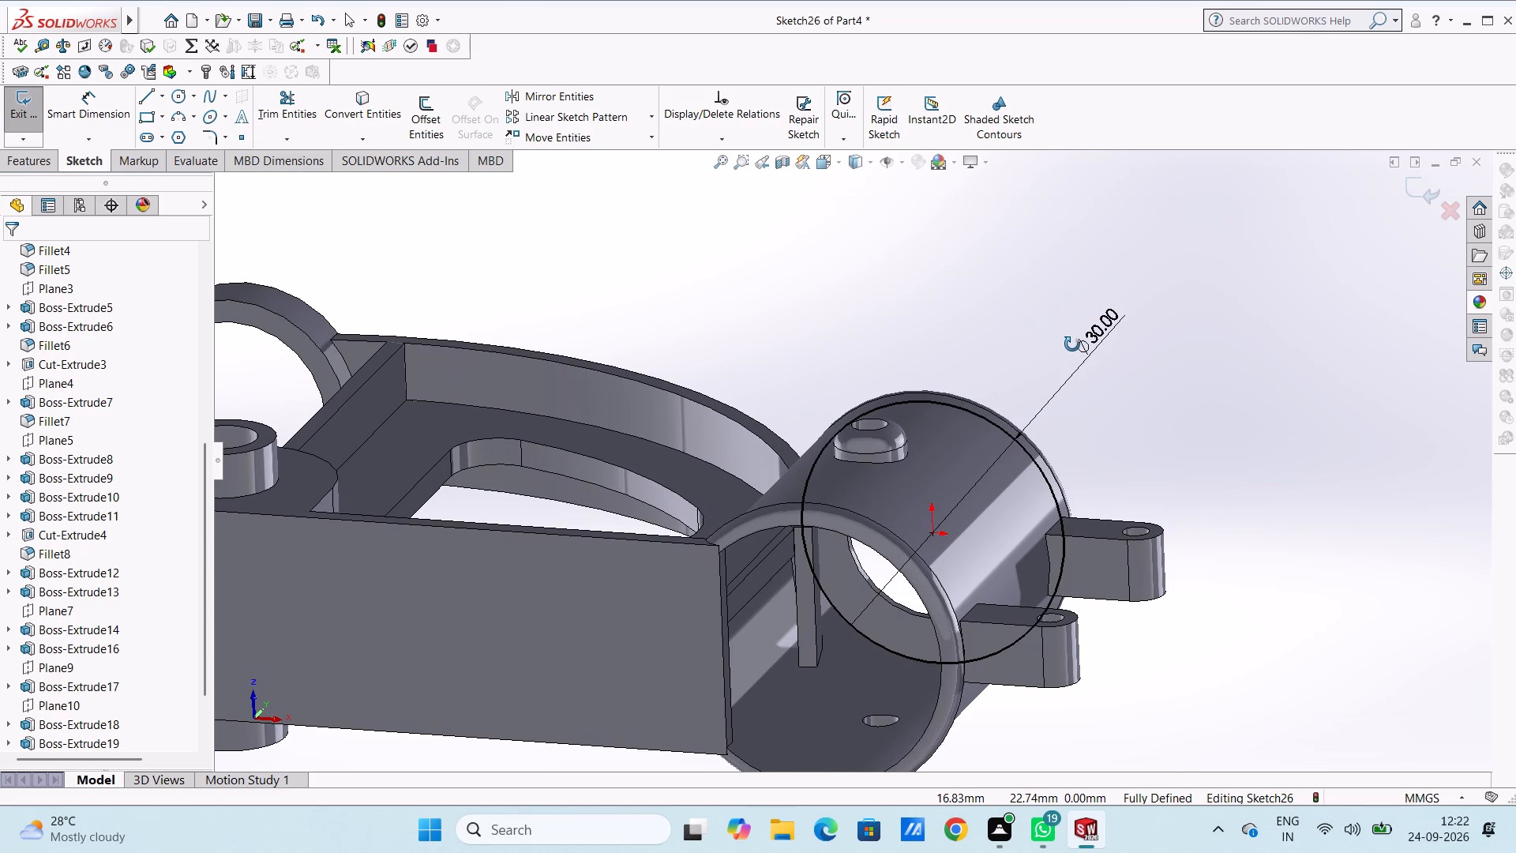
pyautogui.moveTo(1072, 344); pyautogui.dragTo(1081, 353, button='middle')
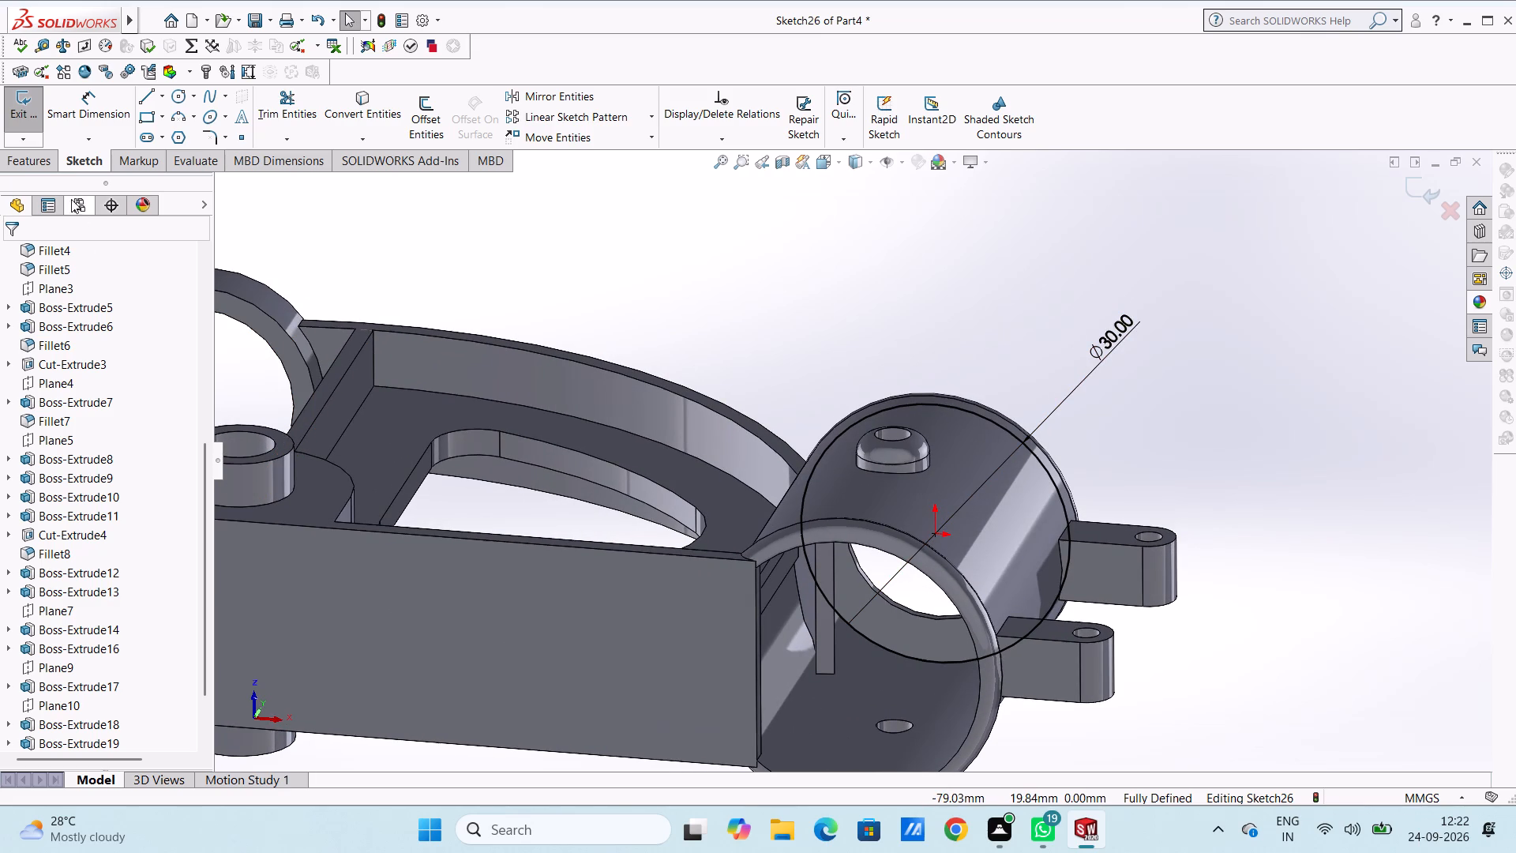
pyautogui.click(49, 160)
pyautogui.click(268, 106)
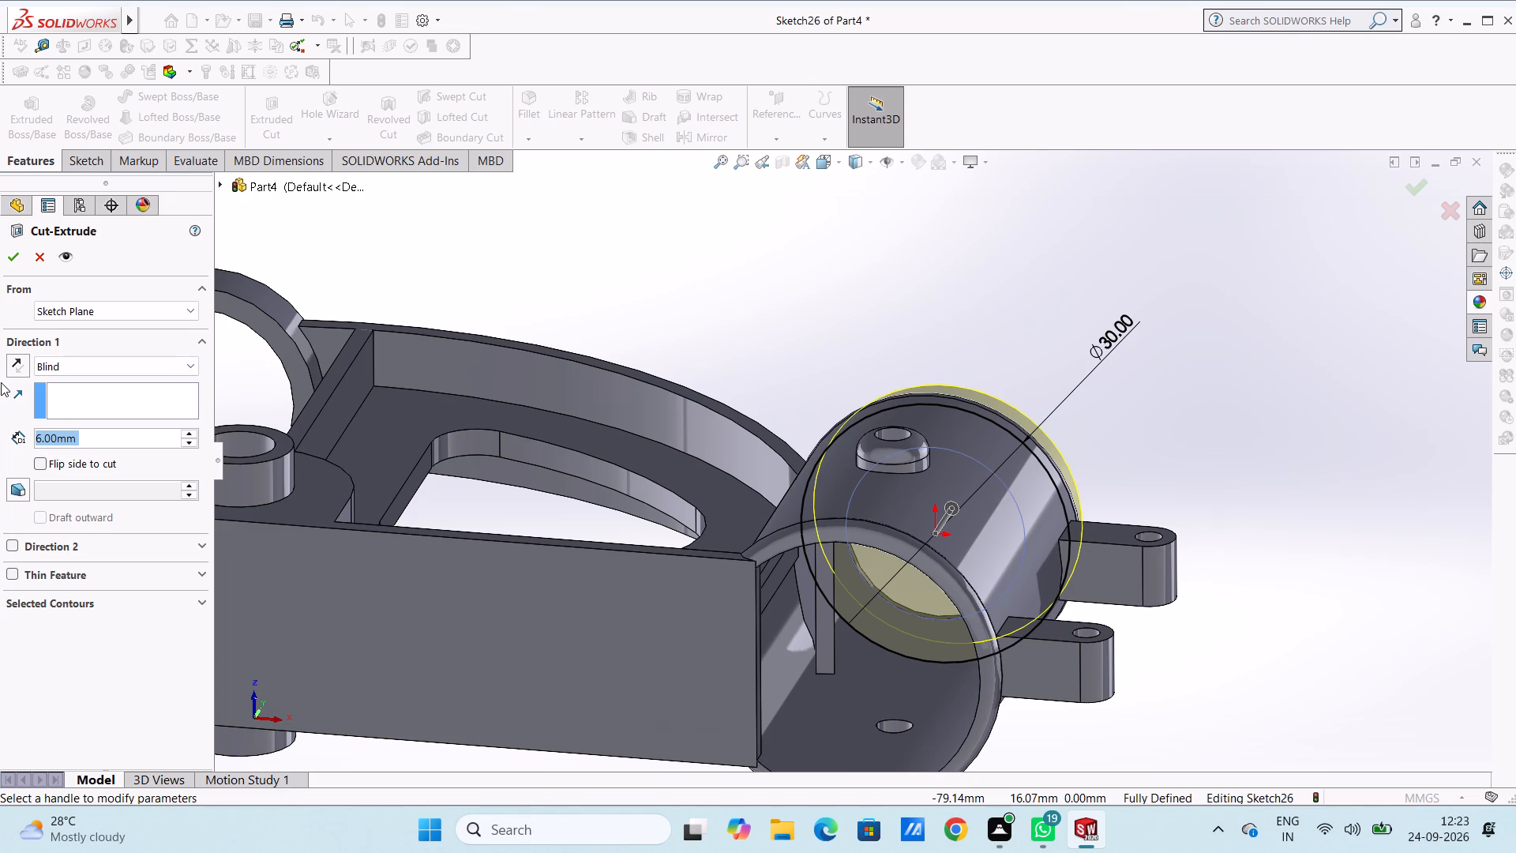
pyautogui.click(13, 365)
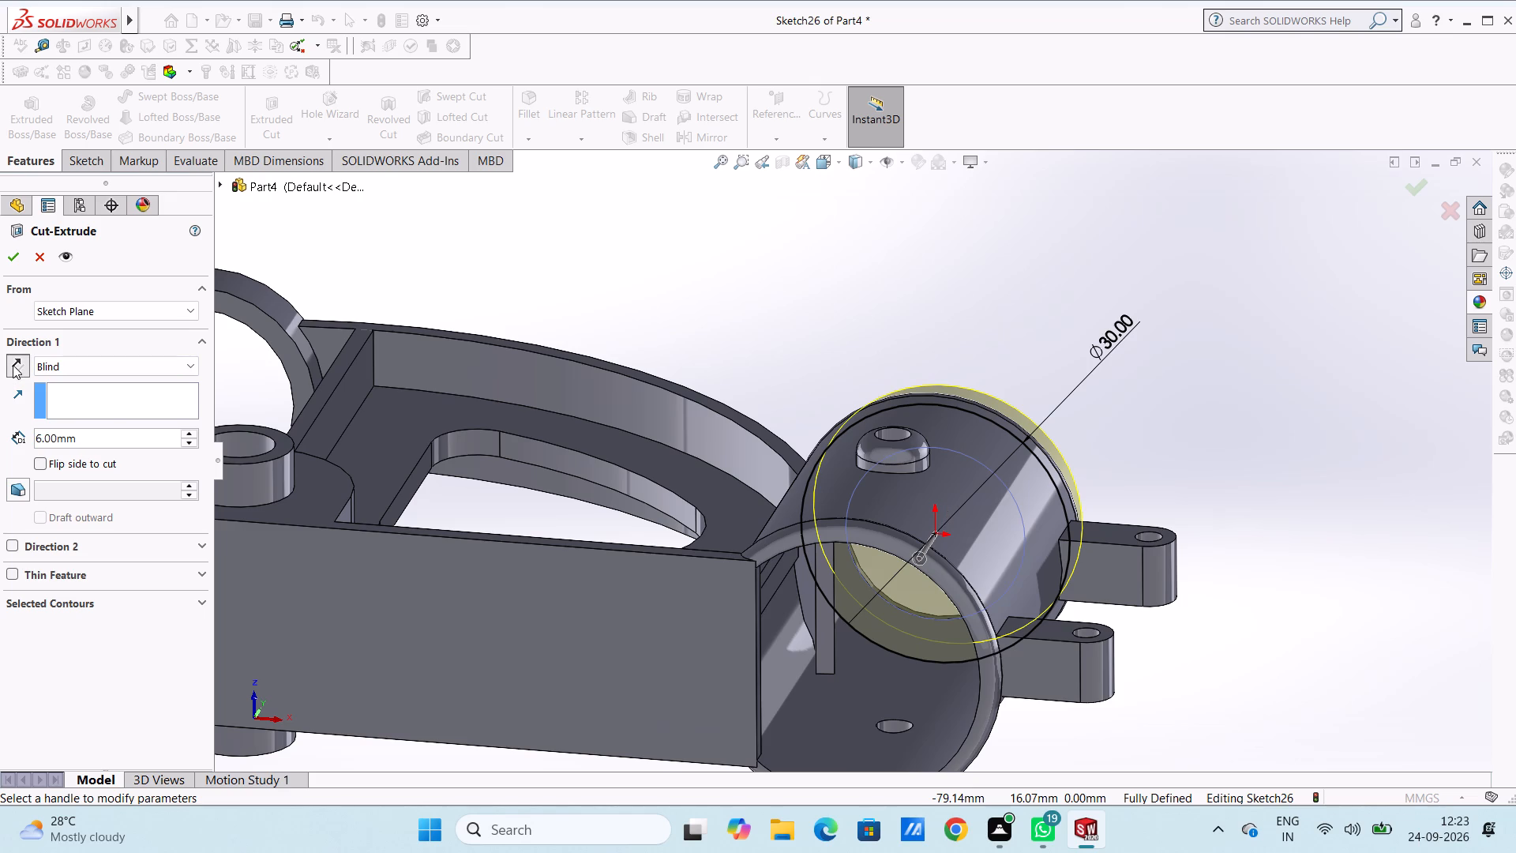
pyautogui.doubleClick(111, 442)
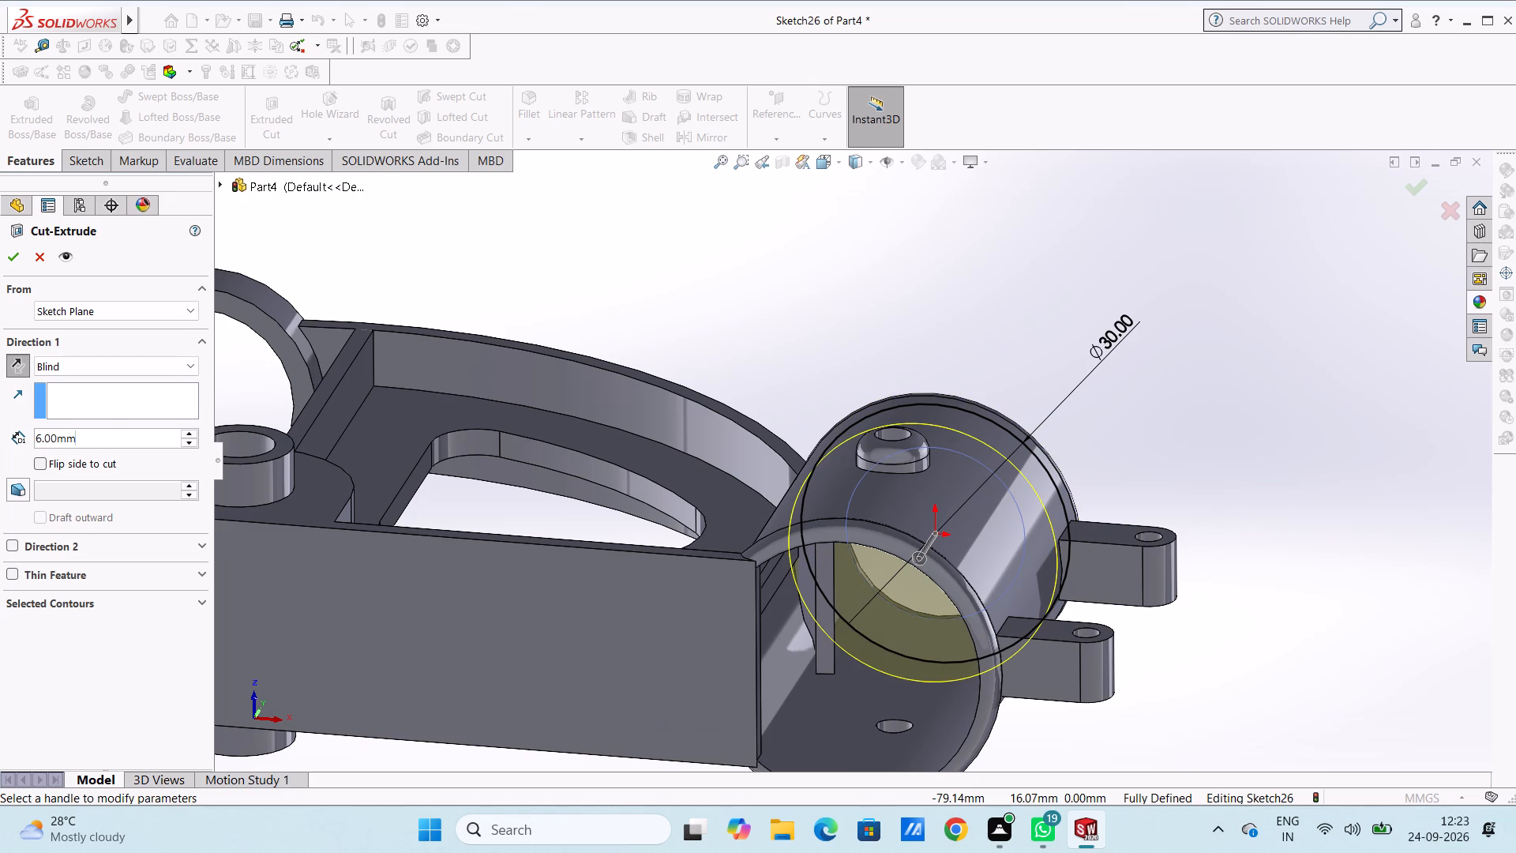
pyautogui.write('60')
pyautogui.press('Return')
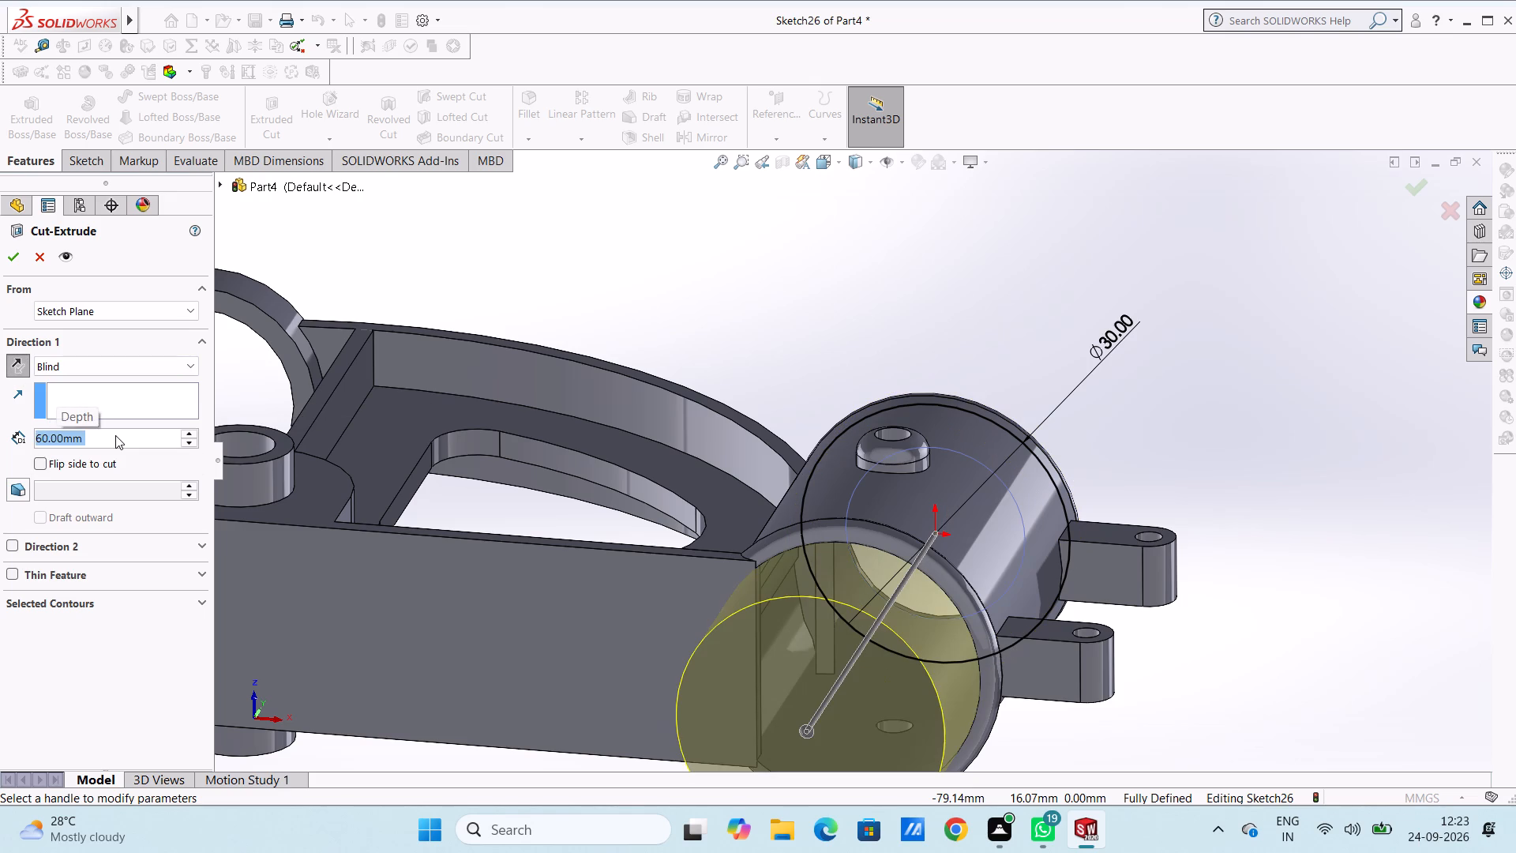
pyautogui.click(9, 265)
pyautogui.click(645, 291)
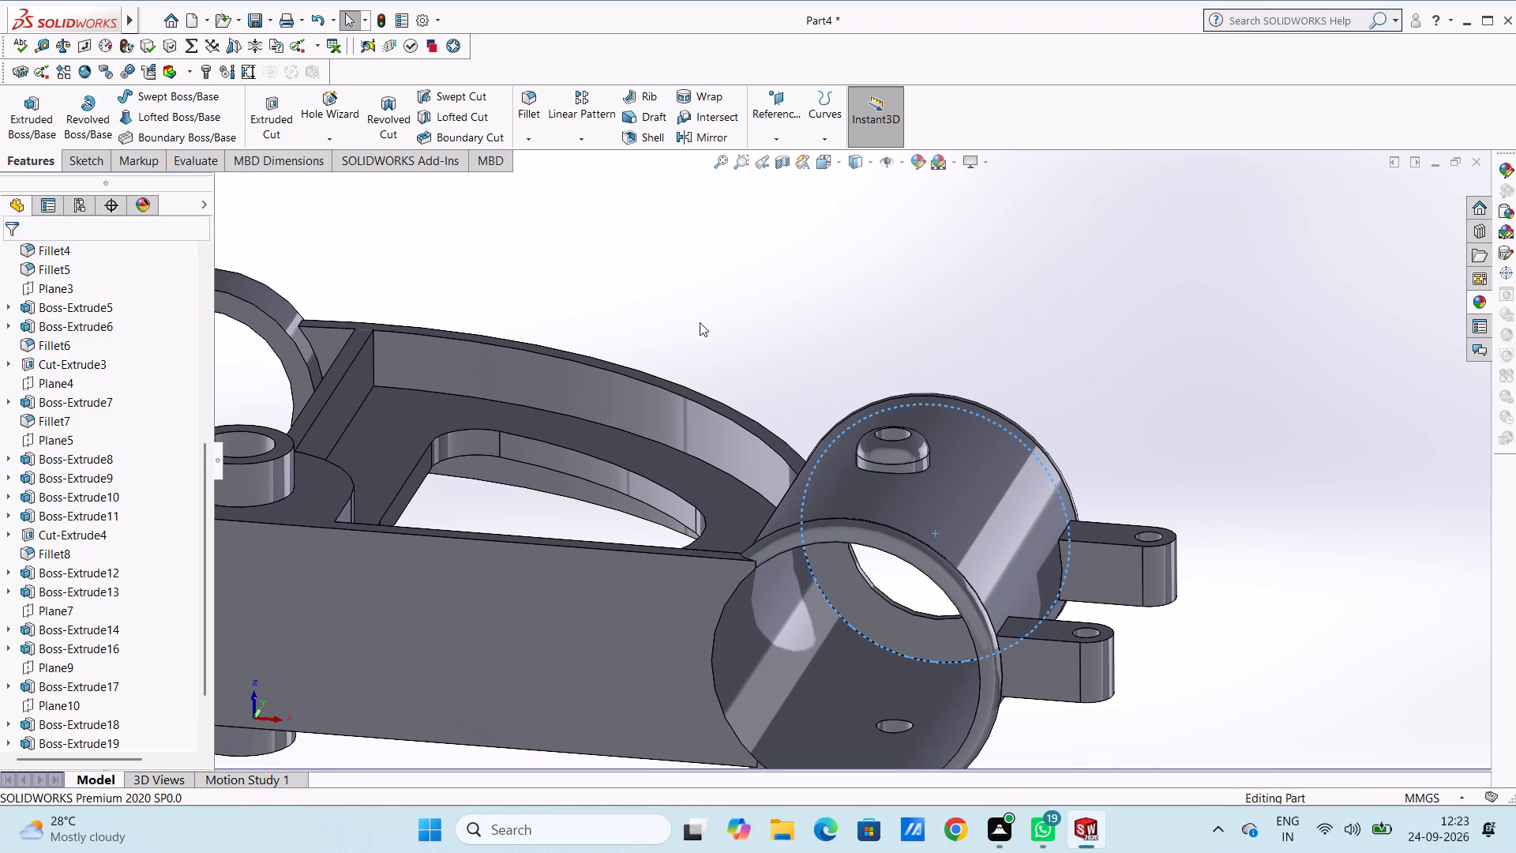
# Create a reference plane offset 70 mm from the Front Plane.
pyautogui.hotkey('ctrl', '6')
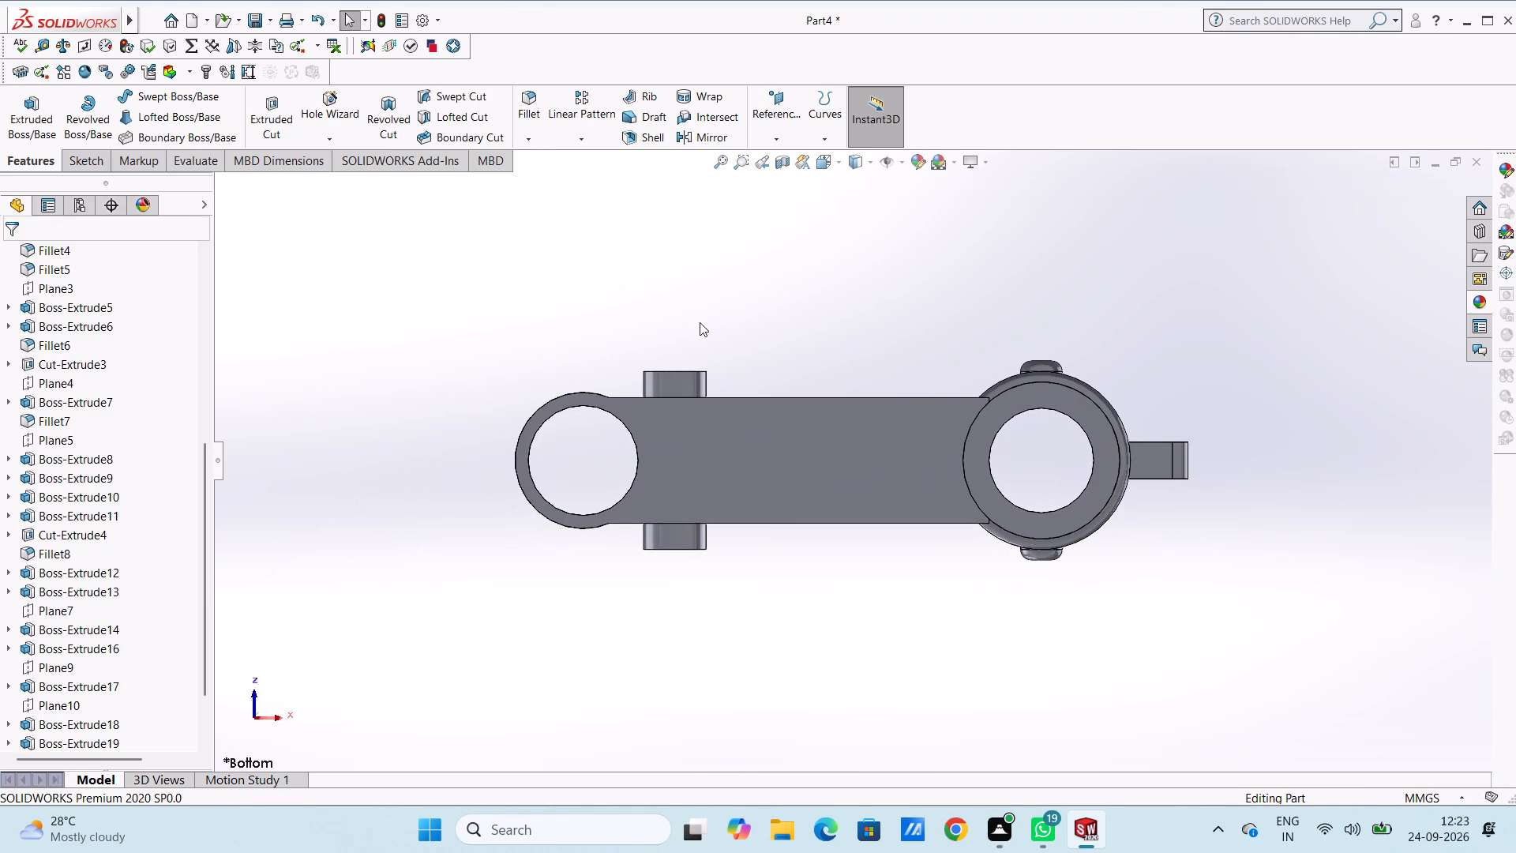
pyautogui.hotkey('ctrl', '5')
pyautogui.hotkey('ctrl', '7')
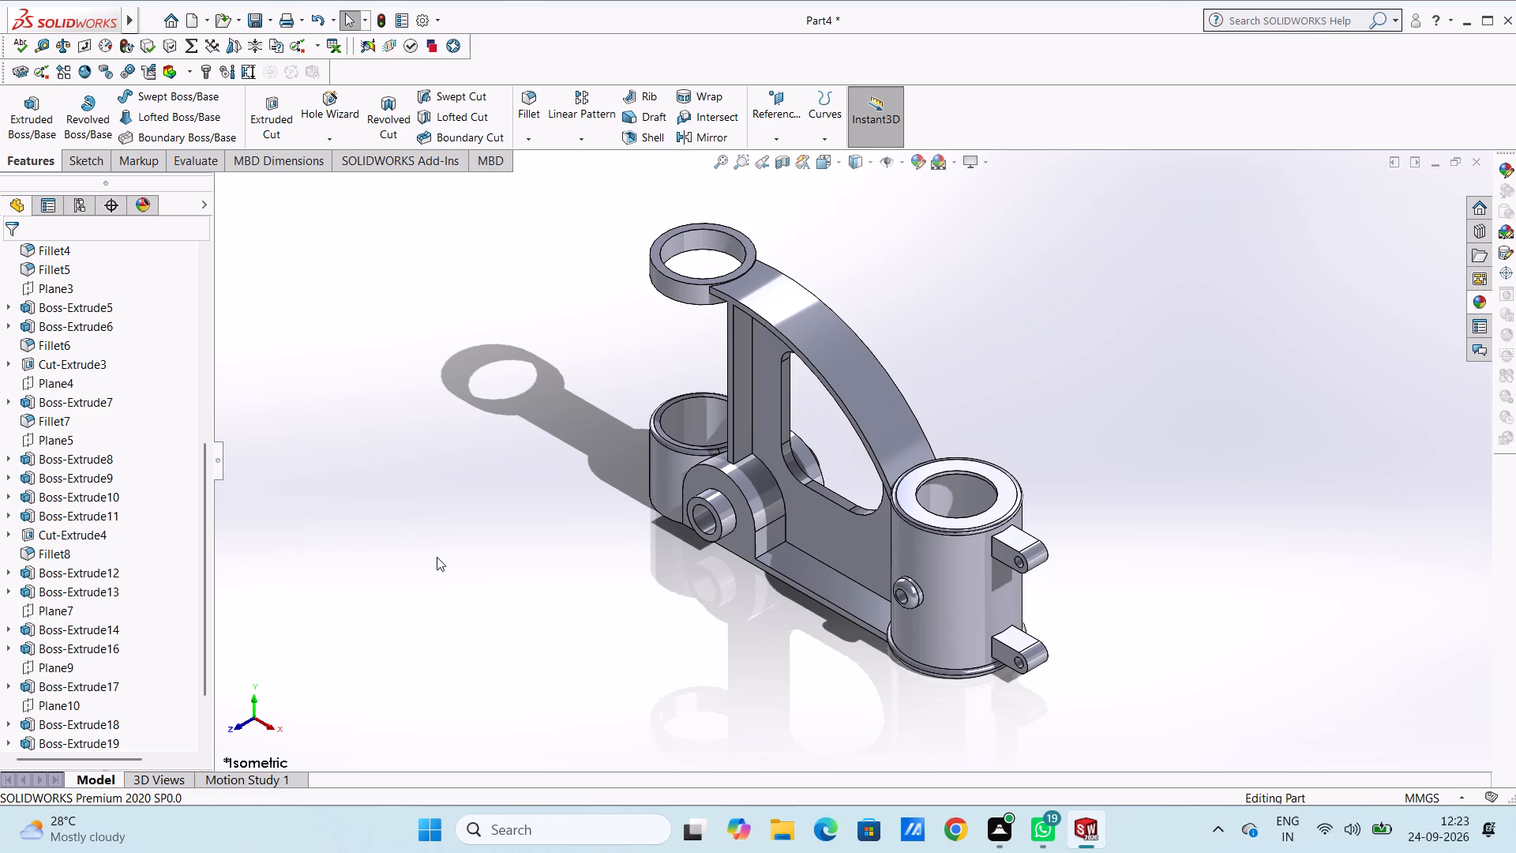
pyautogui.hotkey('ctrl', '5')
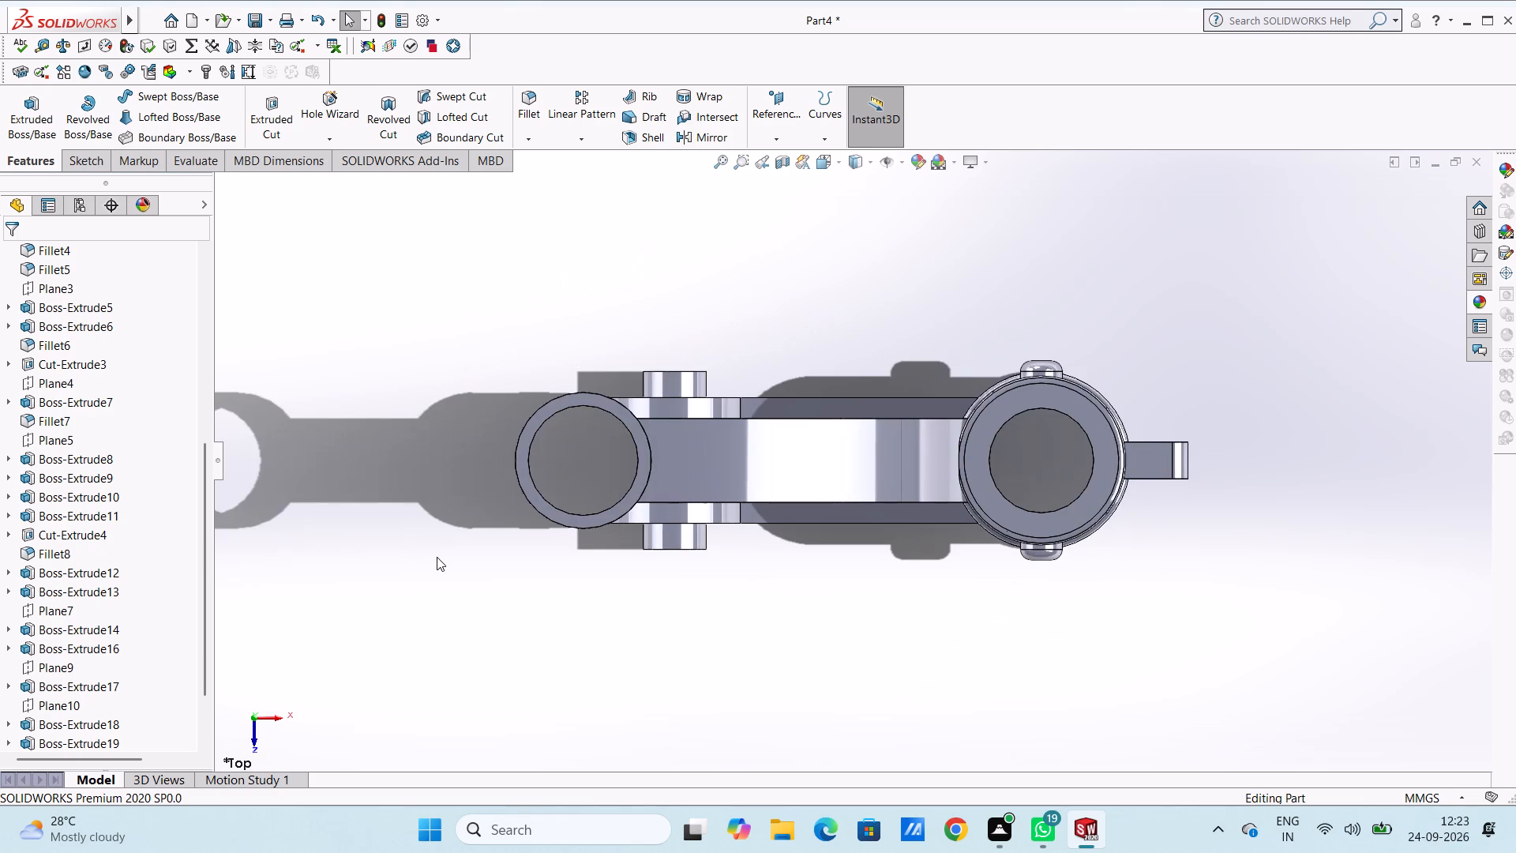
pyautogui.click(791, 107)
pyautogui.click(768, 160)
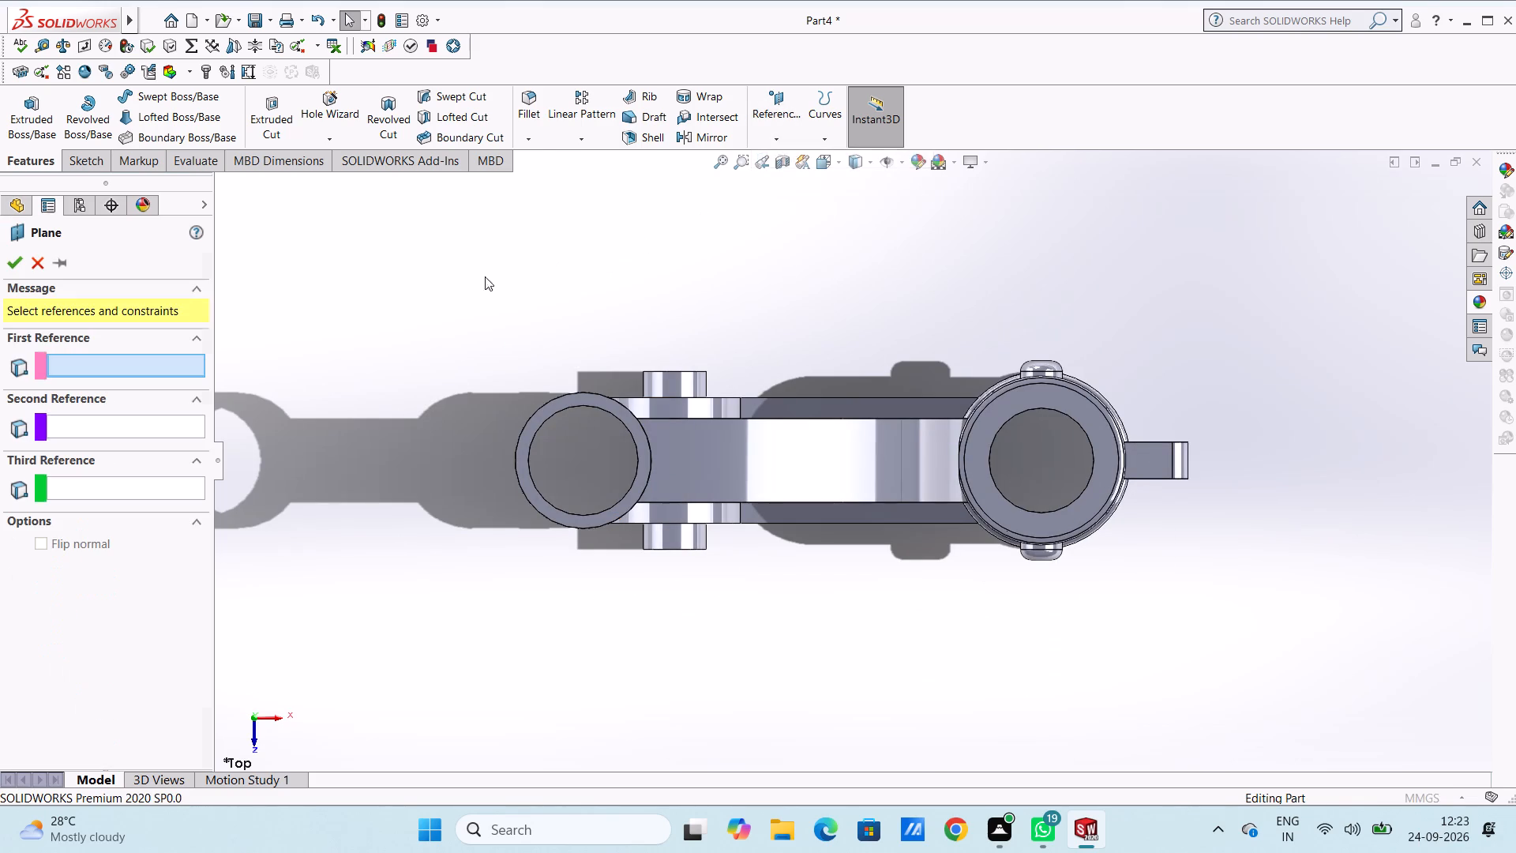
pyautogui.click(272, 186)
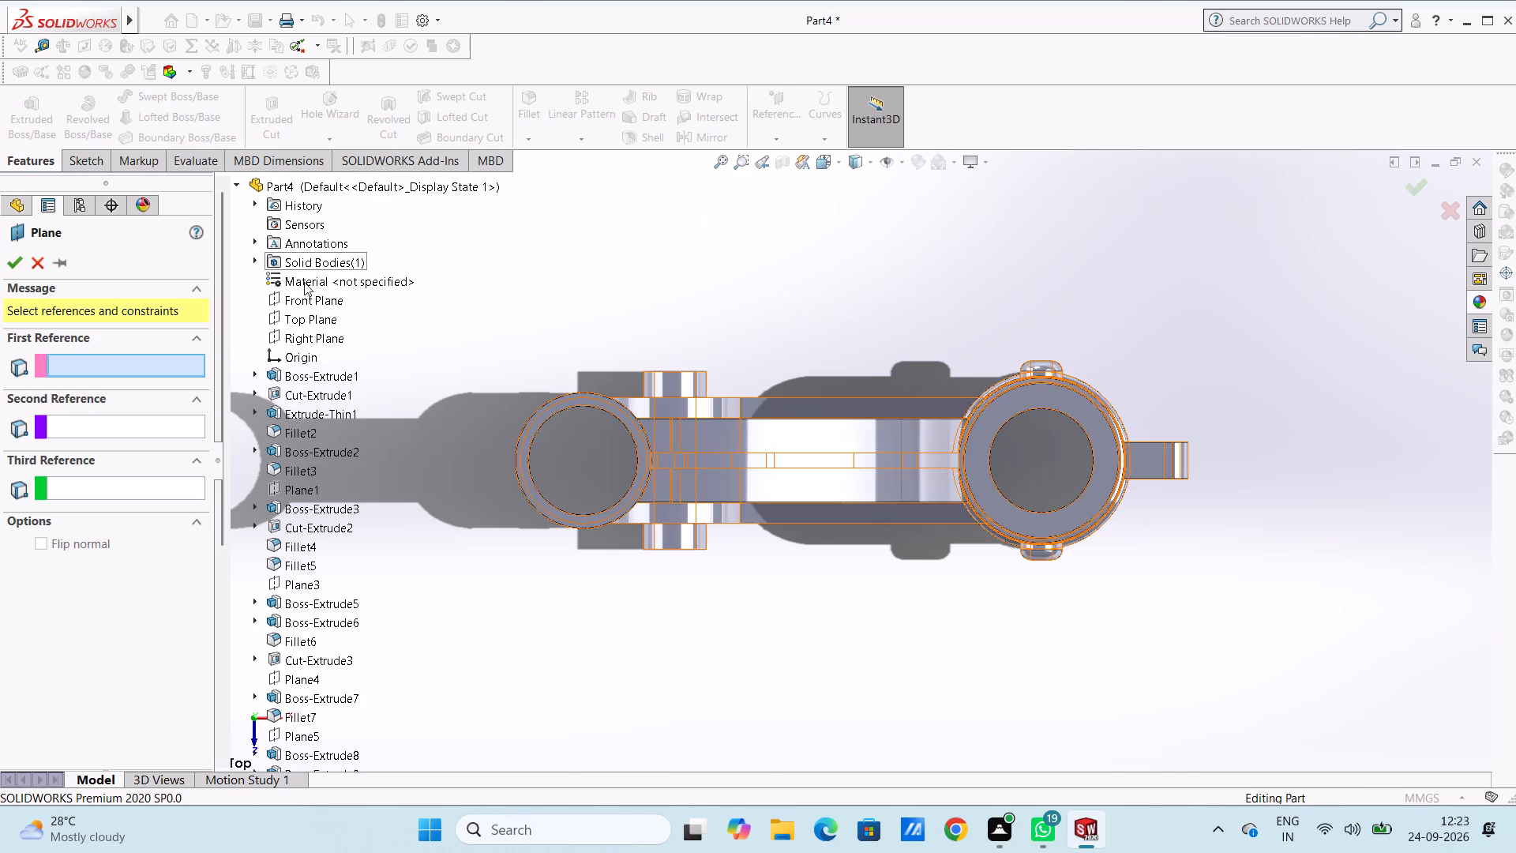
pyautogui.click(320, 304)
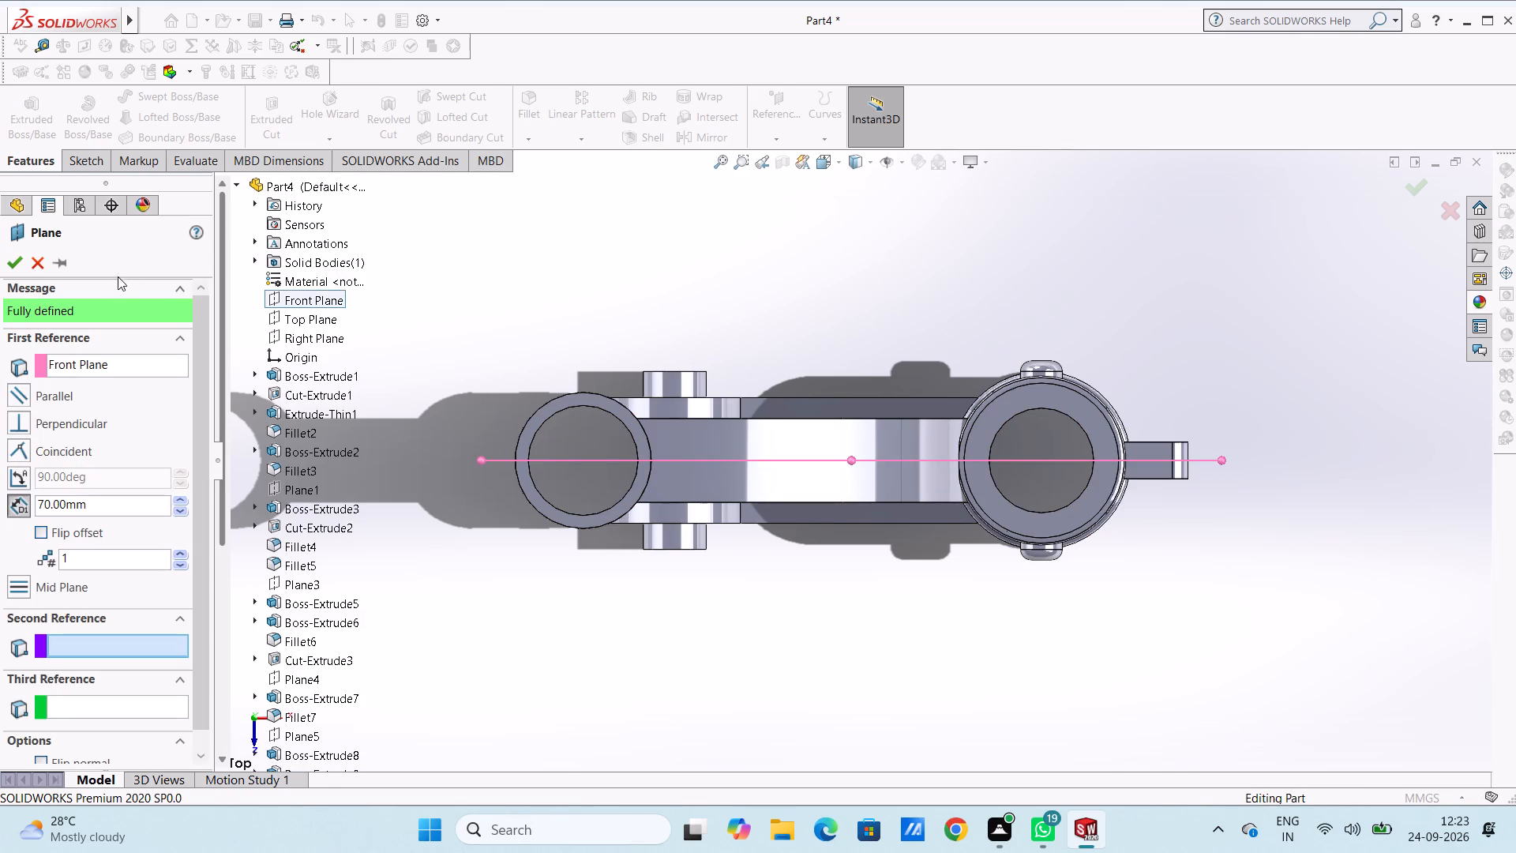
pyautogui.click(13, 264)
pyautogui.click(454, 369)
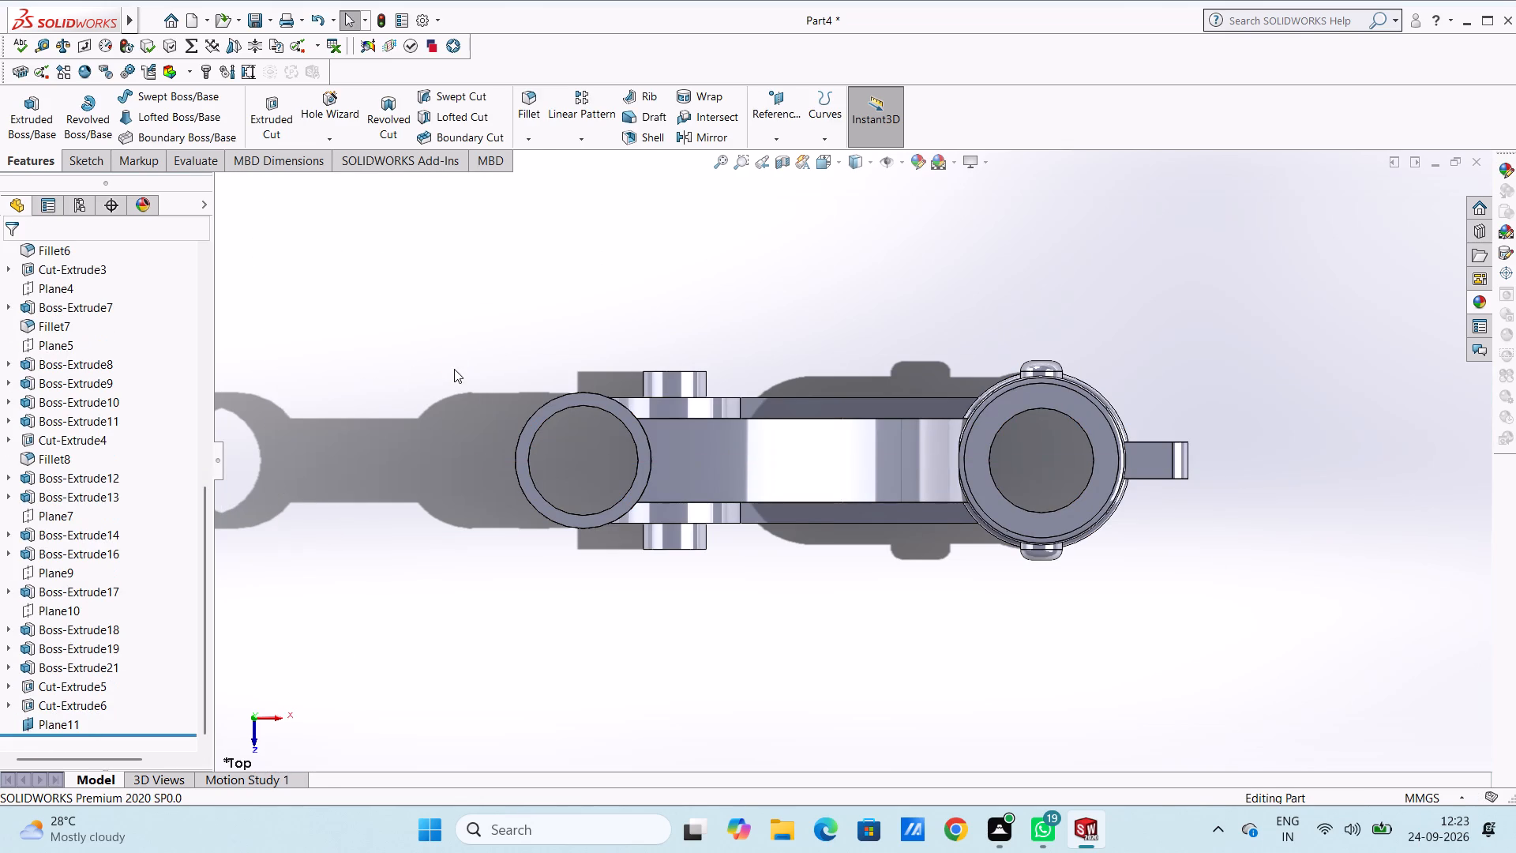
# Create another reference plane from the Front Plane with a 0 mm offset.
pyautogui.click(783, 108)
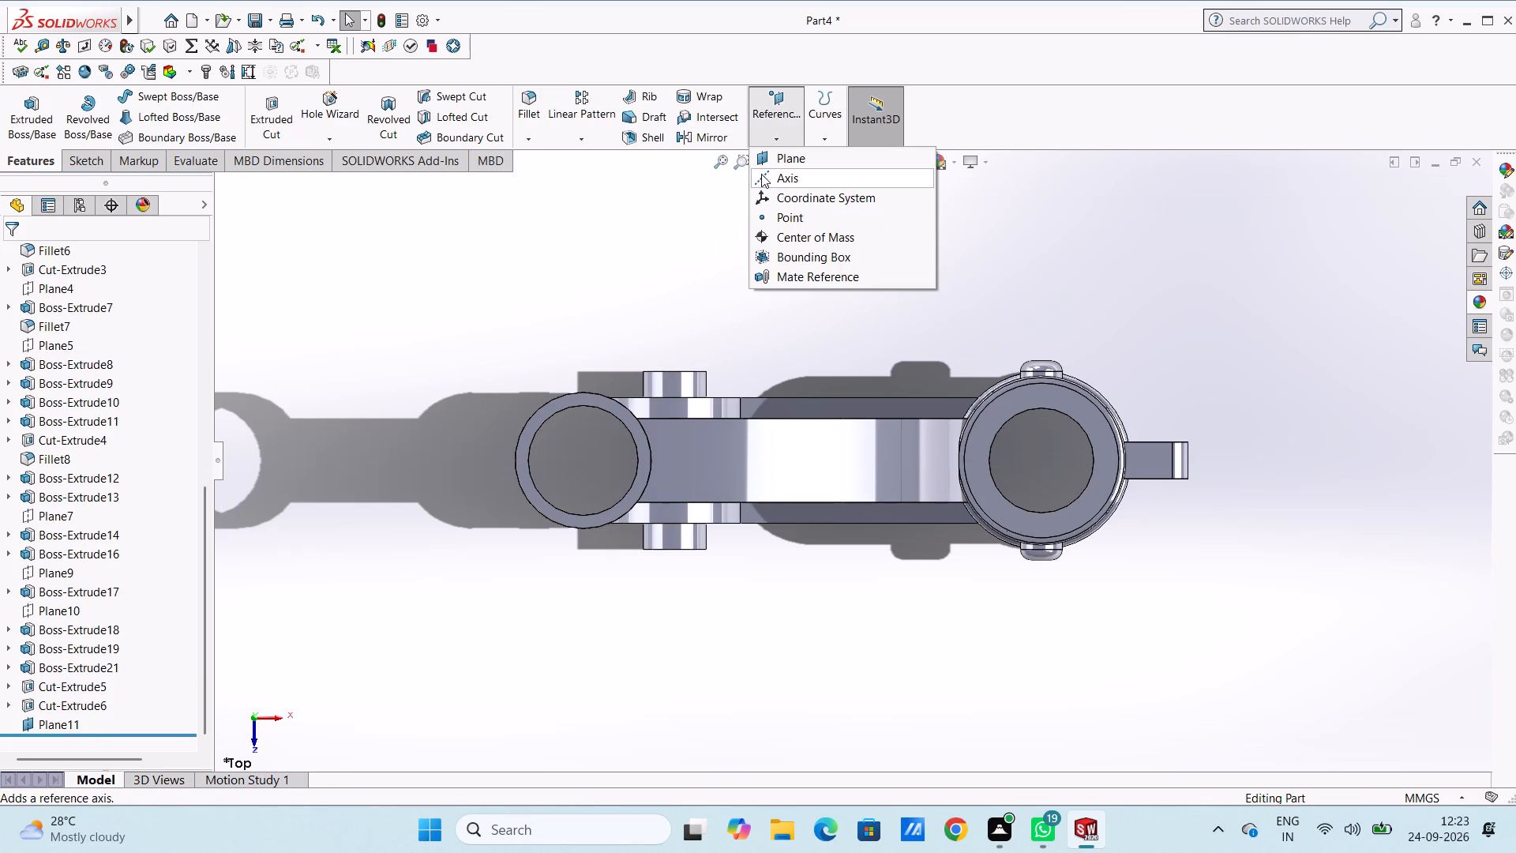
pyautogui.click(770, 156)
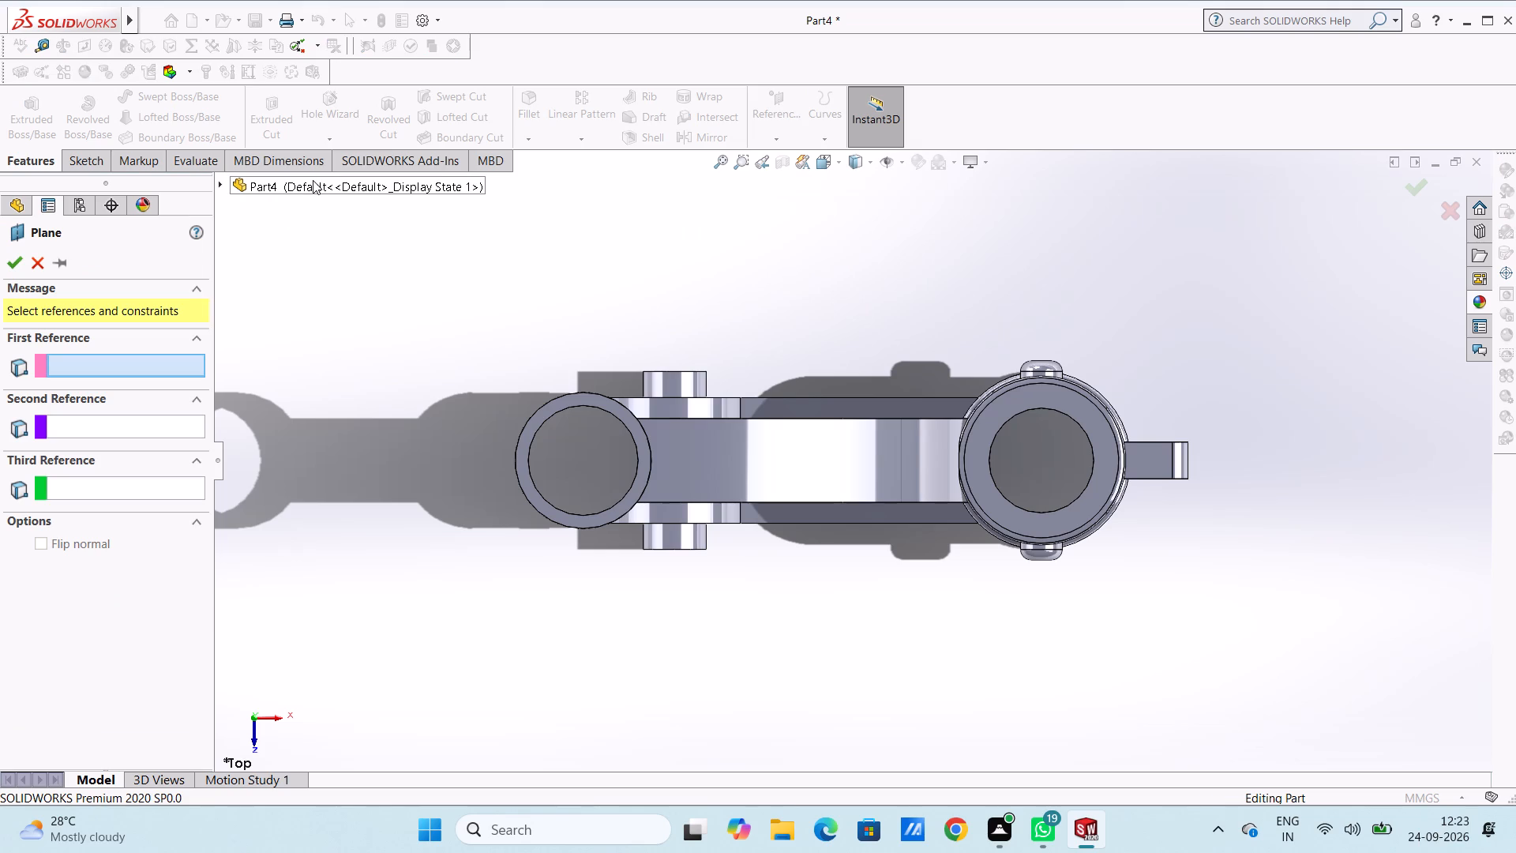
pyautogui.click(313, 180)
pyautogui.click(325, 193)
pyautogui.click(217, 183)
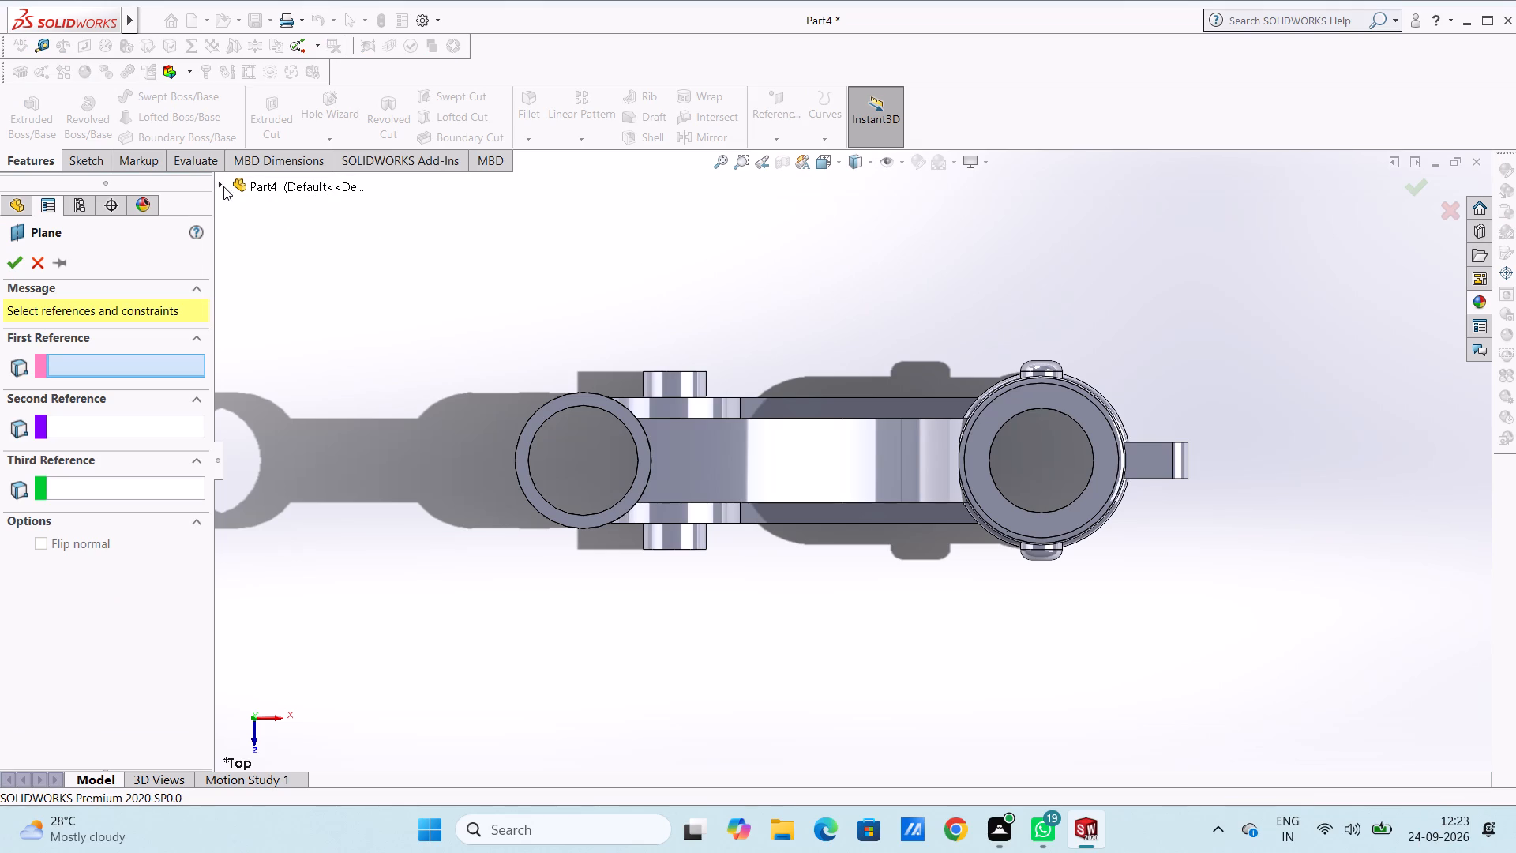
pyautogui.click(220, 182)
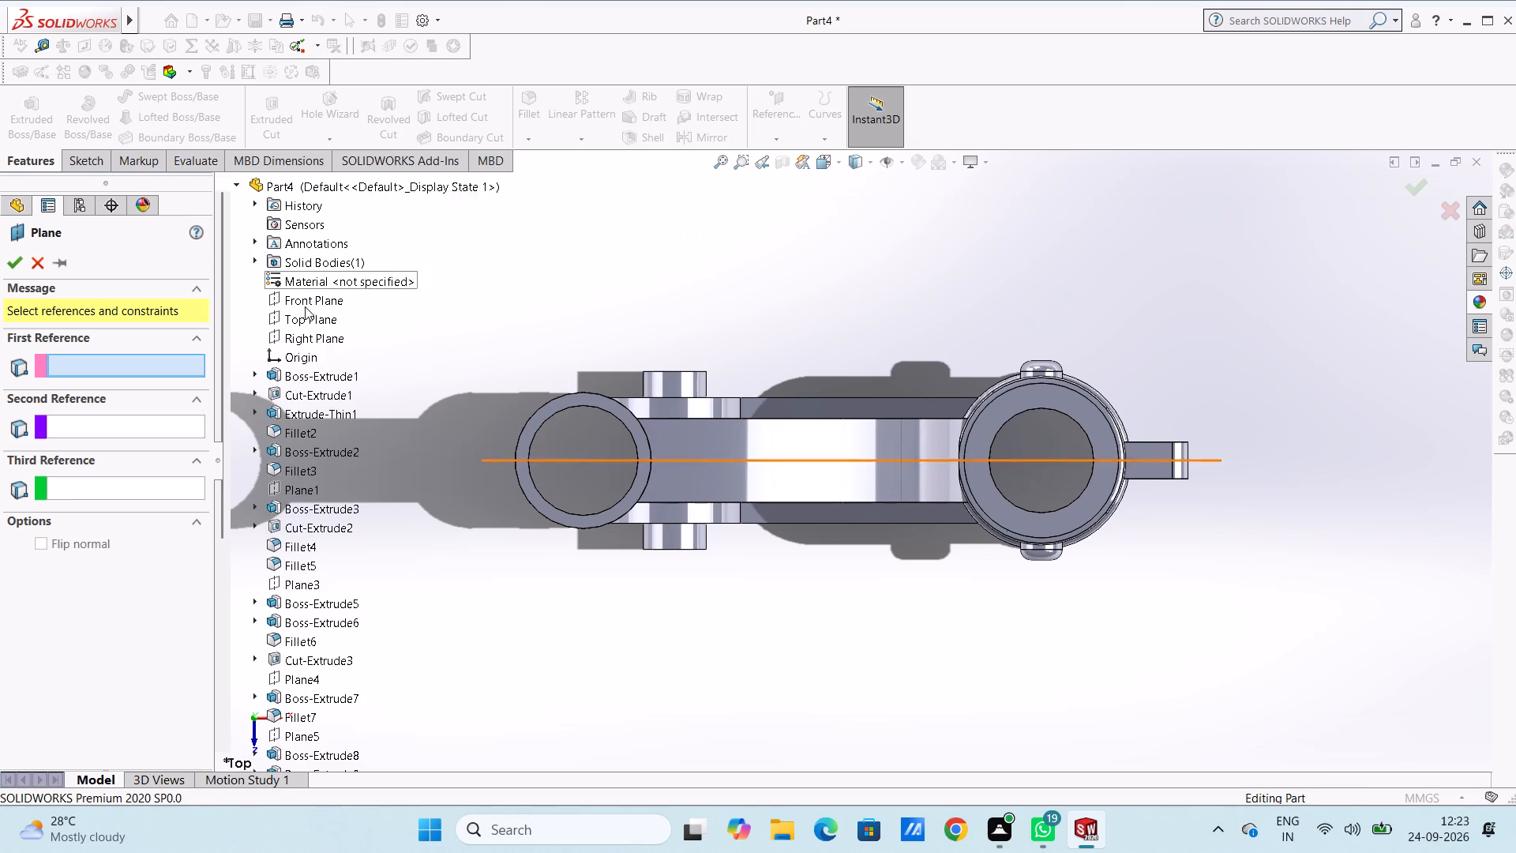
pyautogui.click(312, 302)
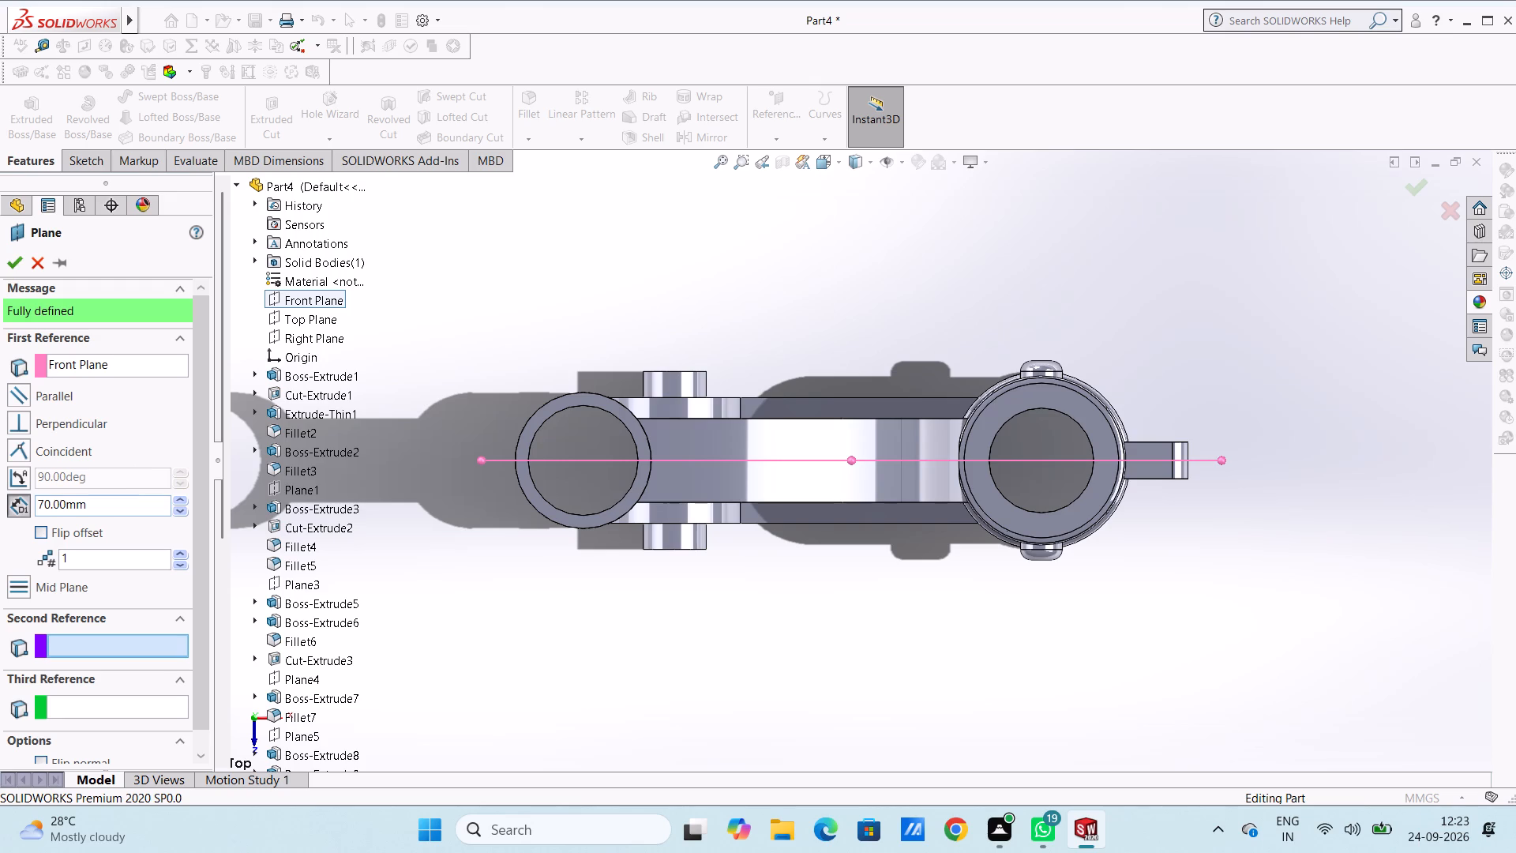
pyautogui.doubleClick(114, 508)
pyautogui.press('0')
pyautogui.press('Return')
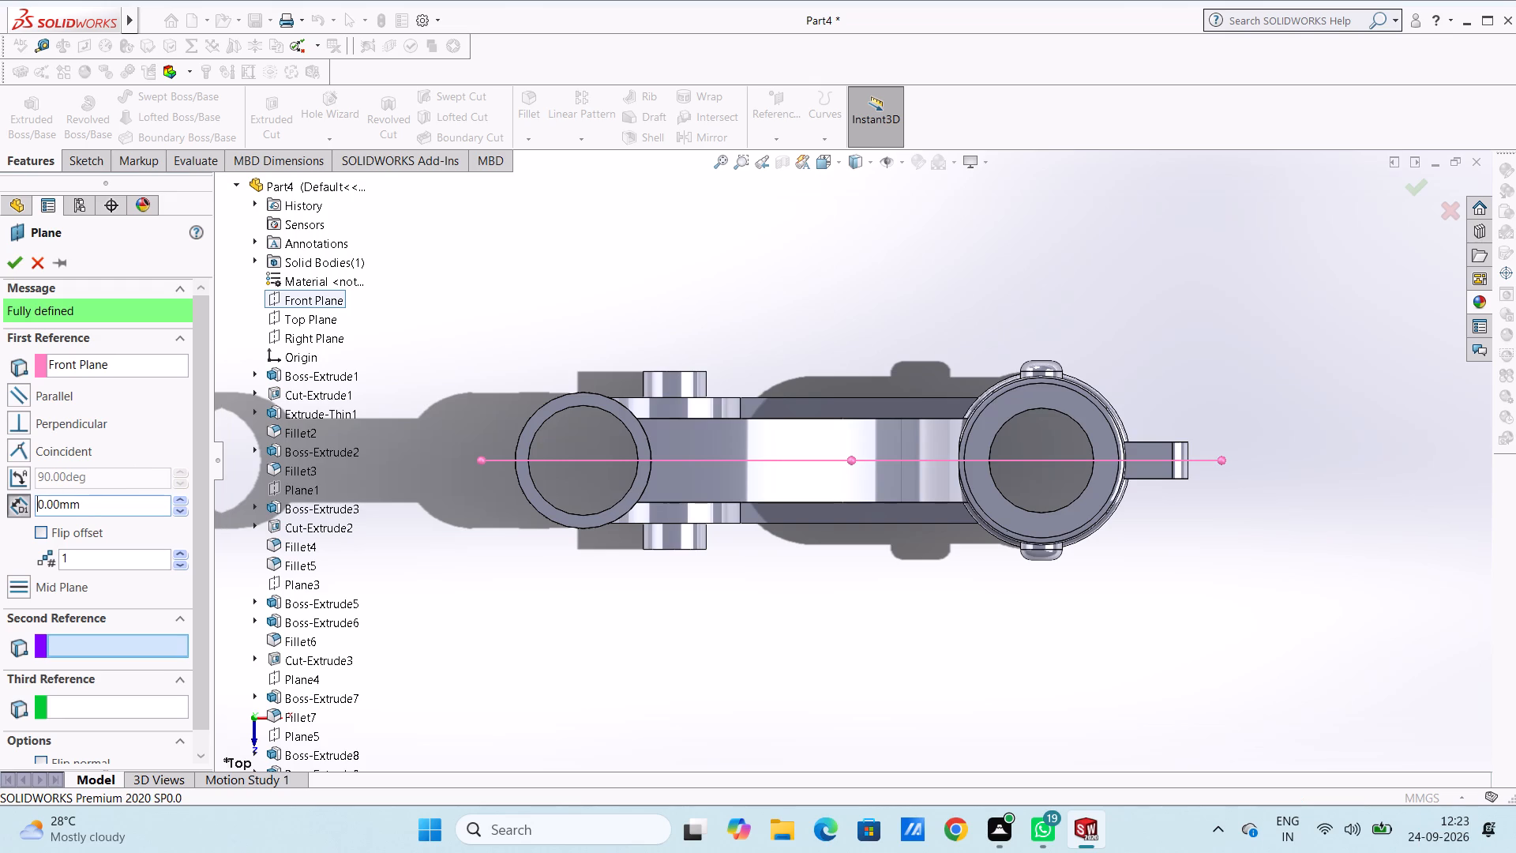
pyautogui.click(9, 261)
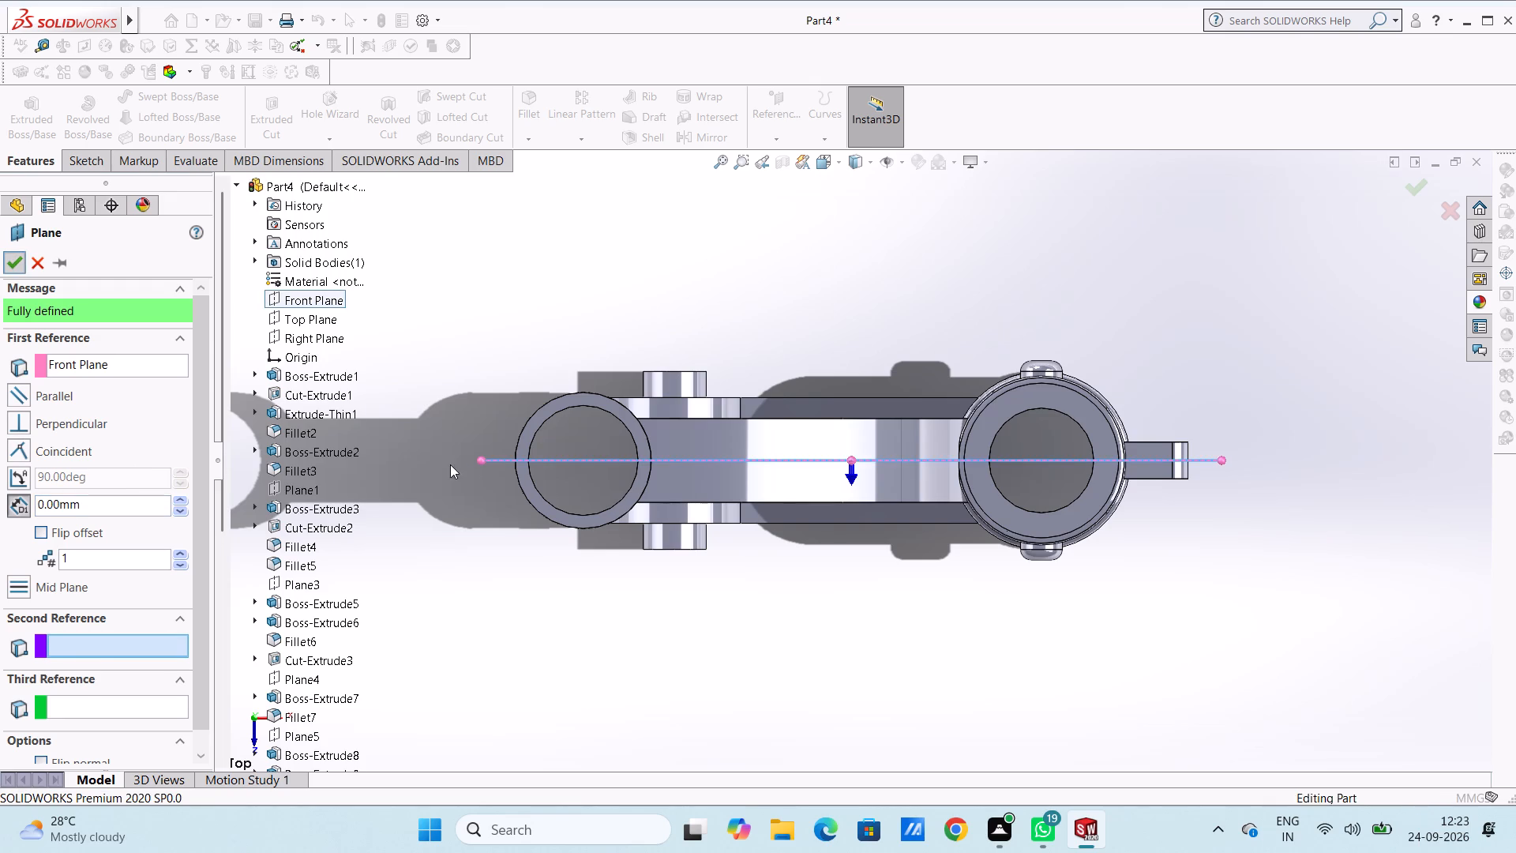
# Delete the reference plane offset 70 mm from the Front Plane.
pyautogui.click(471, 444)
pyautogui.scroll(2, 448, 598)
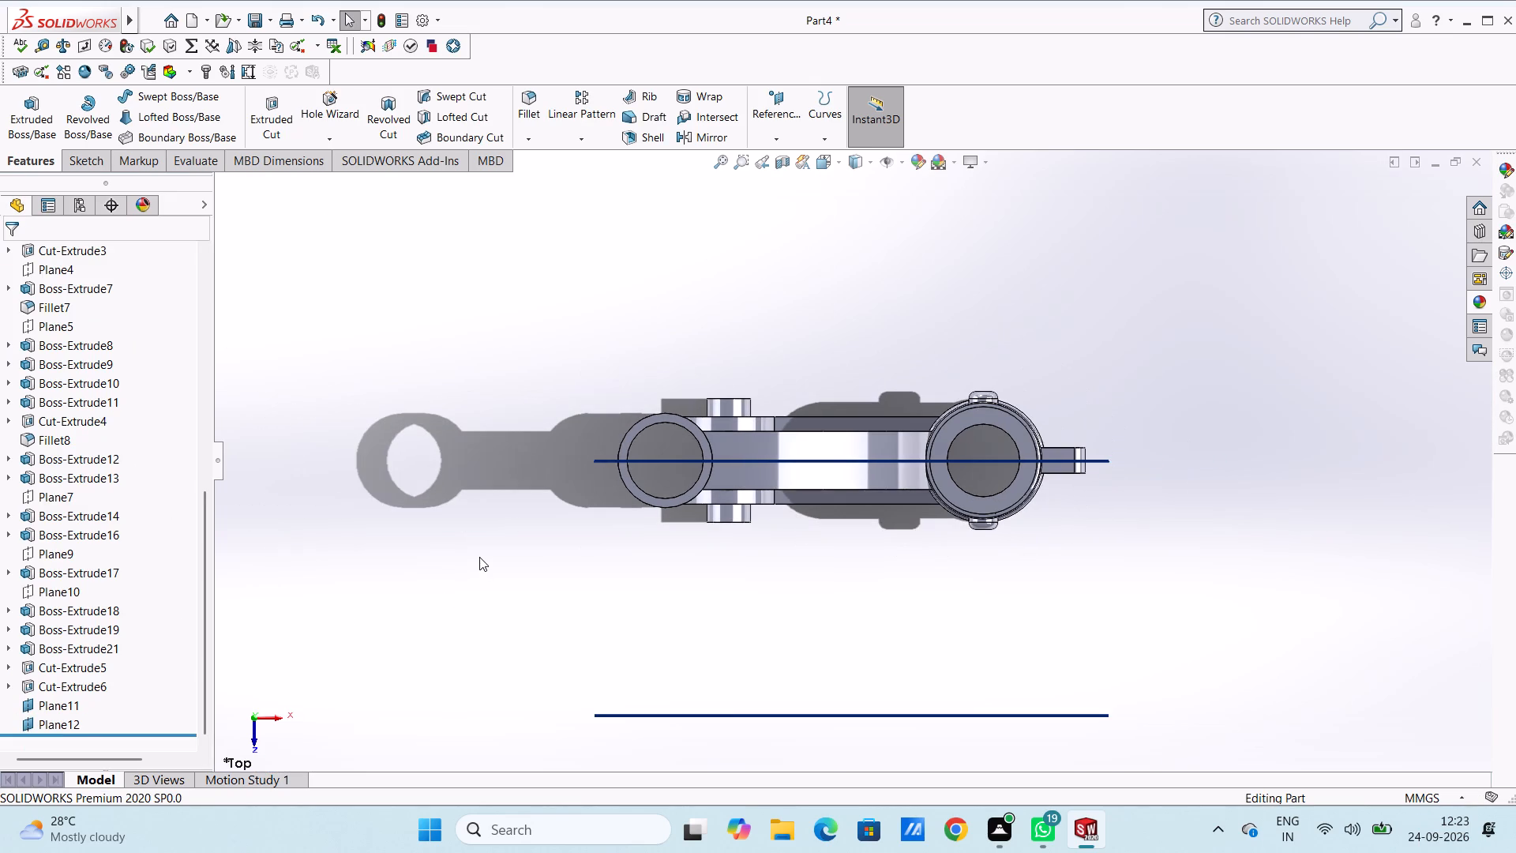
pyautogui.click(670, 713)
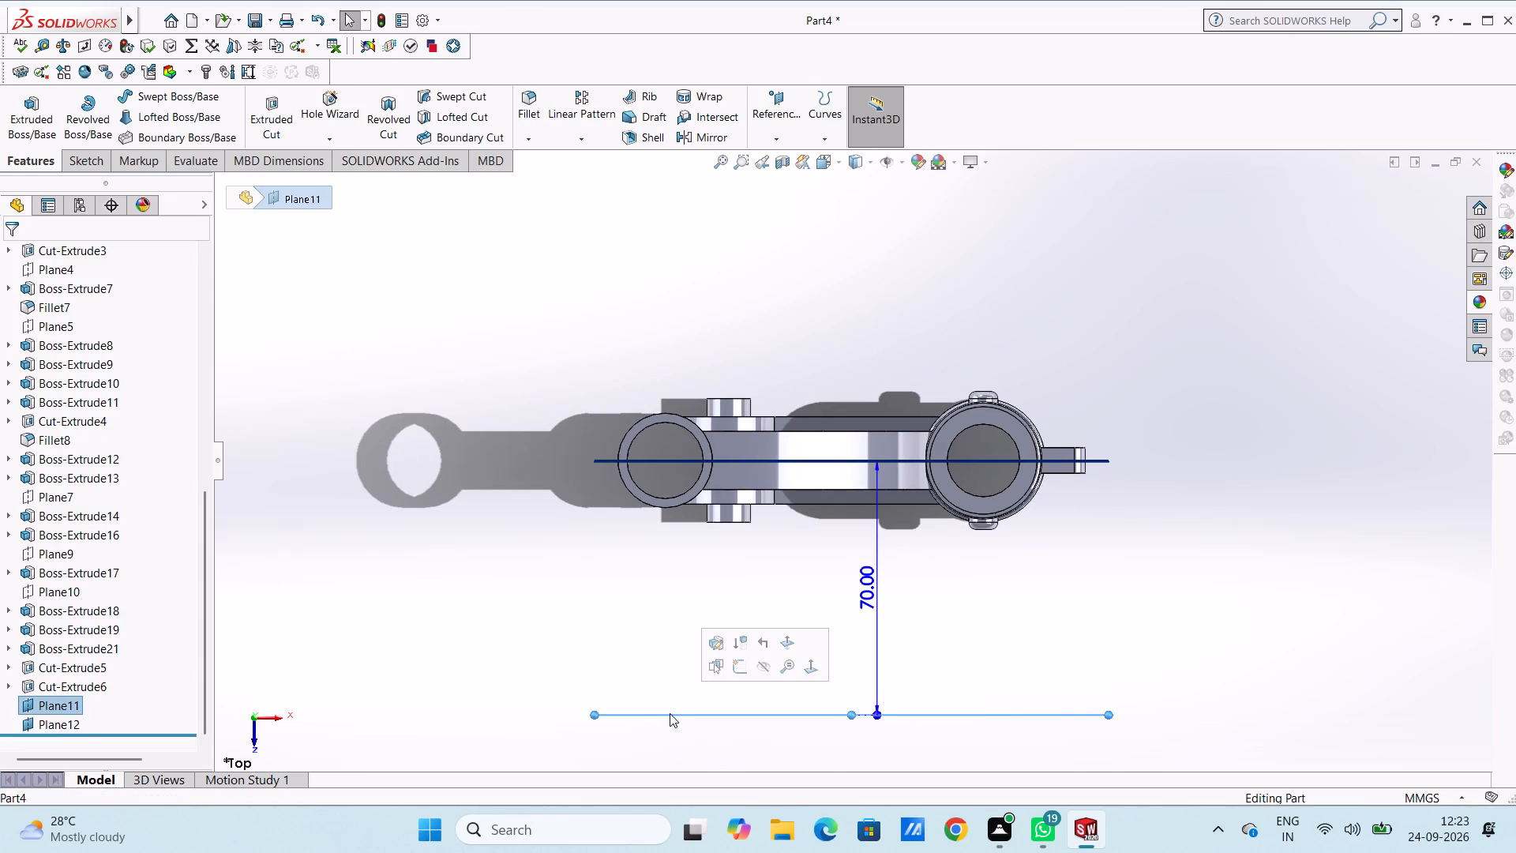
pyautogui.press('Delete')
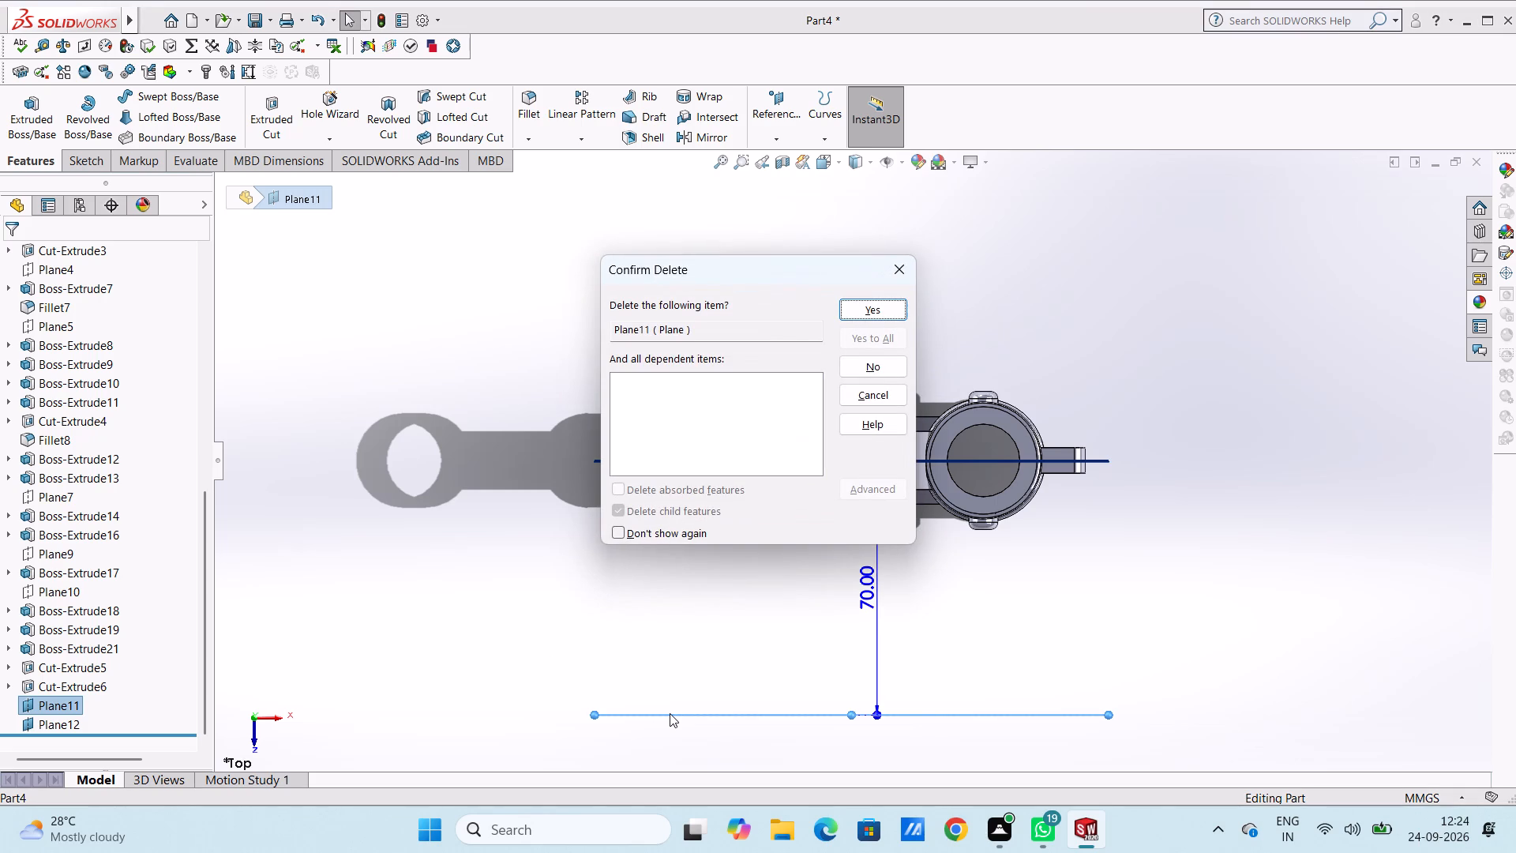
pyautogui.click(891, 307)
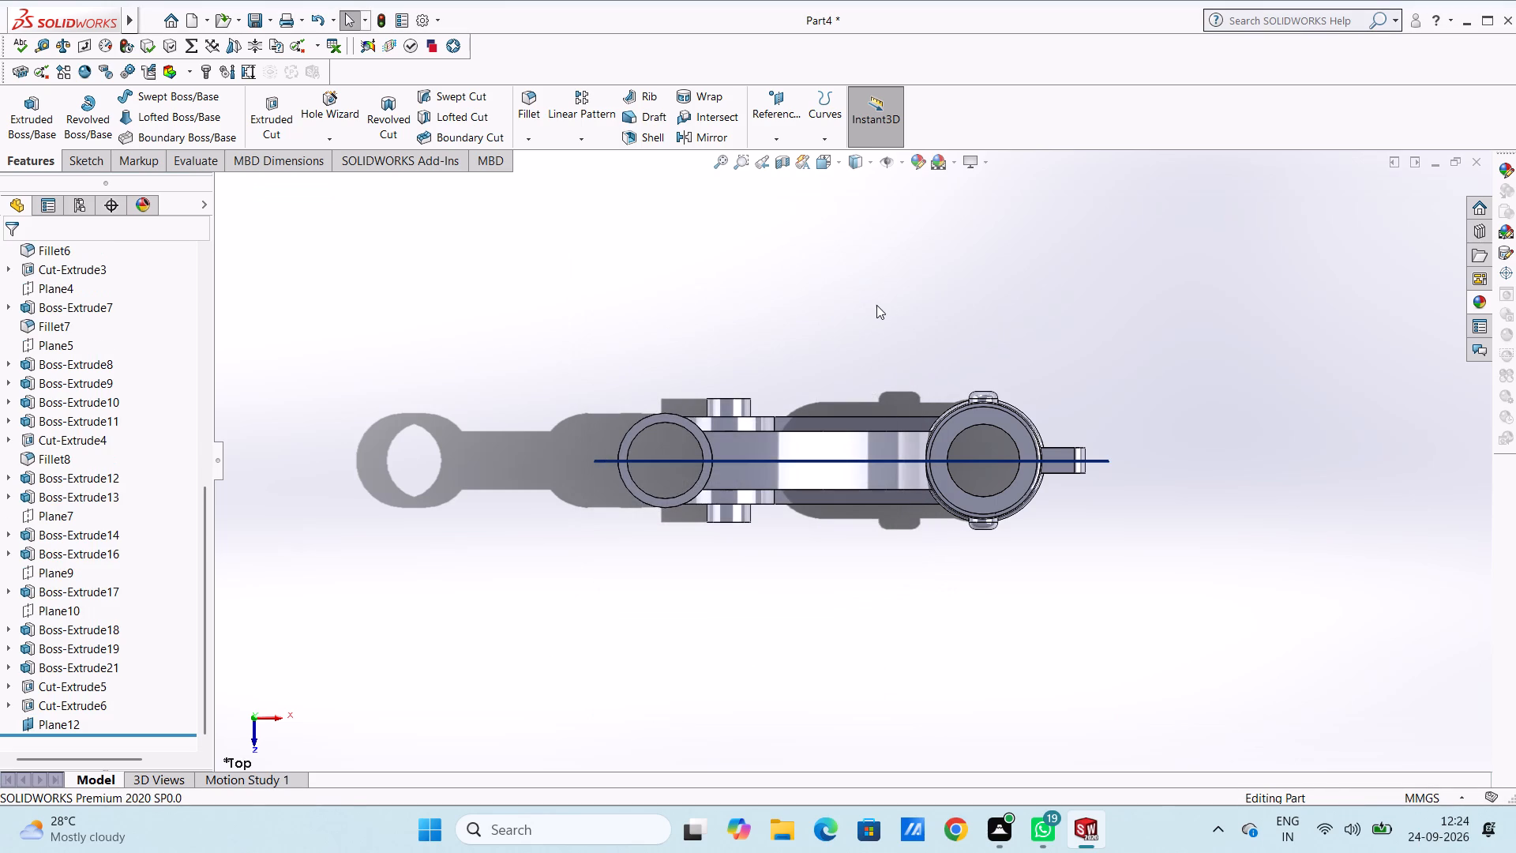
# Open a new sketch on the remaining 0 mm offset reference plane, using the front view.
pyautogui.hotkey('ctrl', '1')
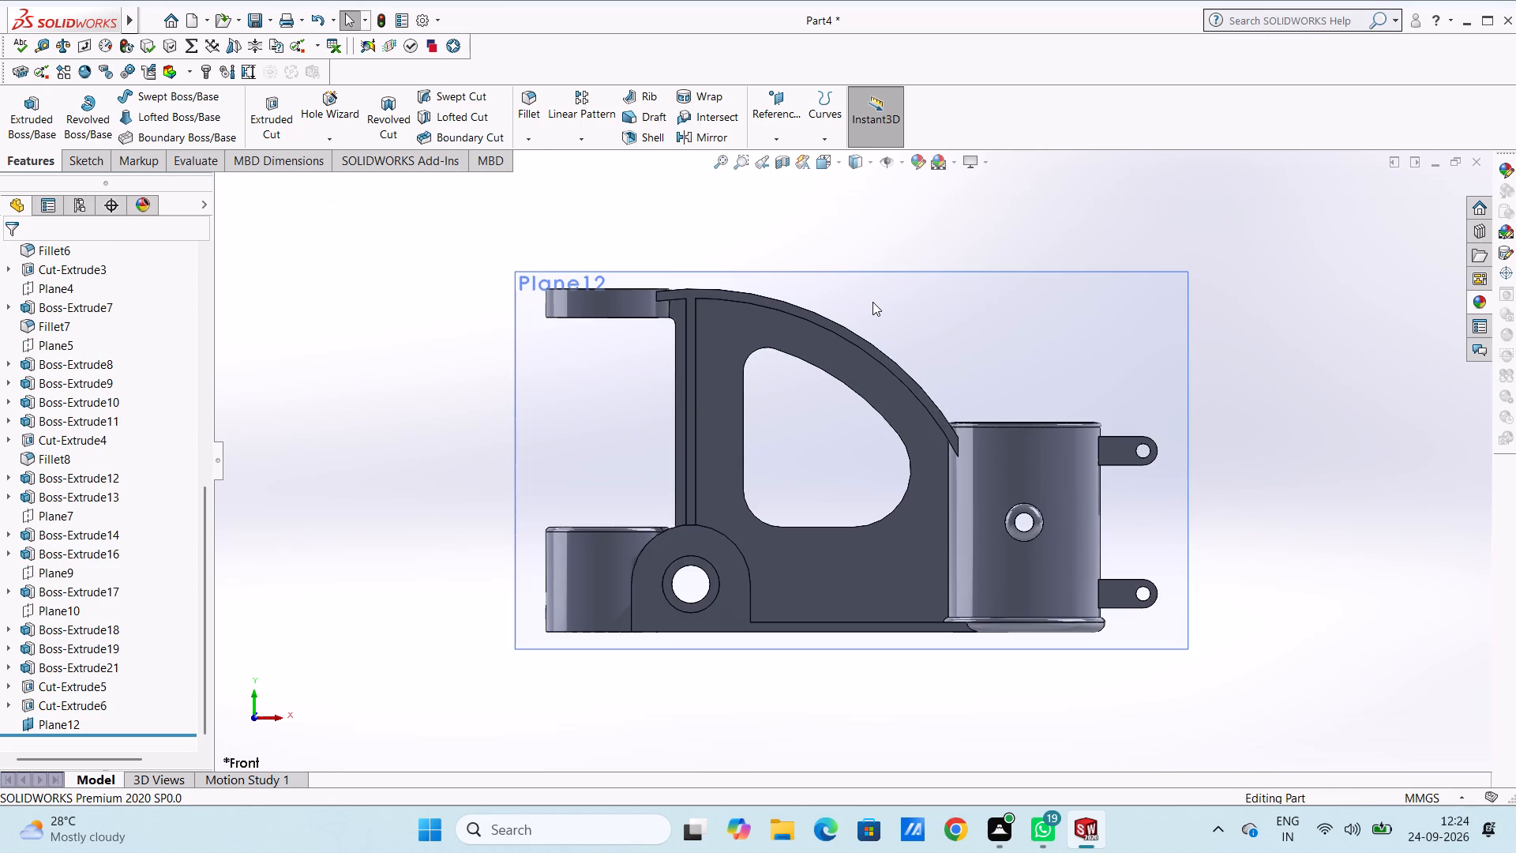
pyautogui.click(557, 405)
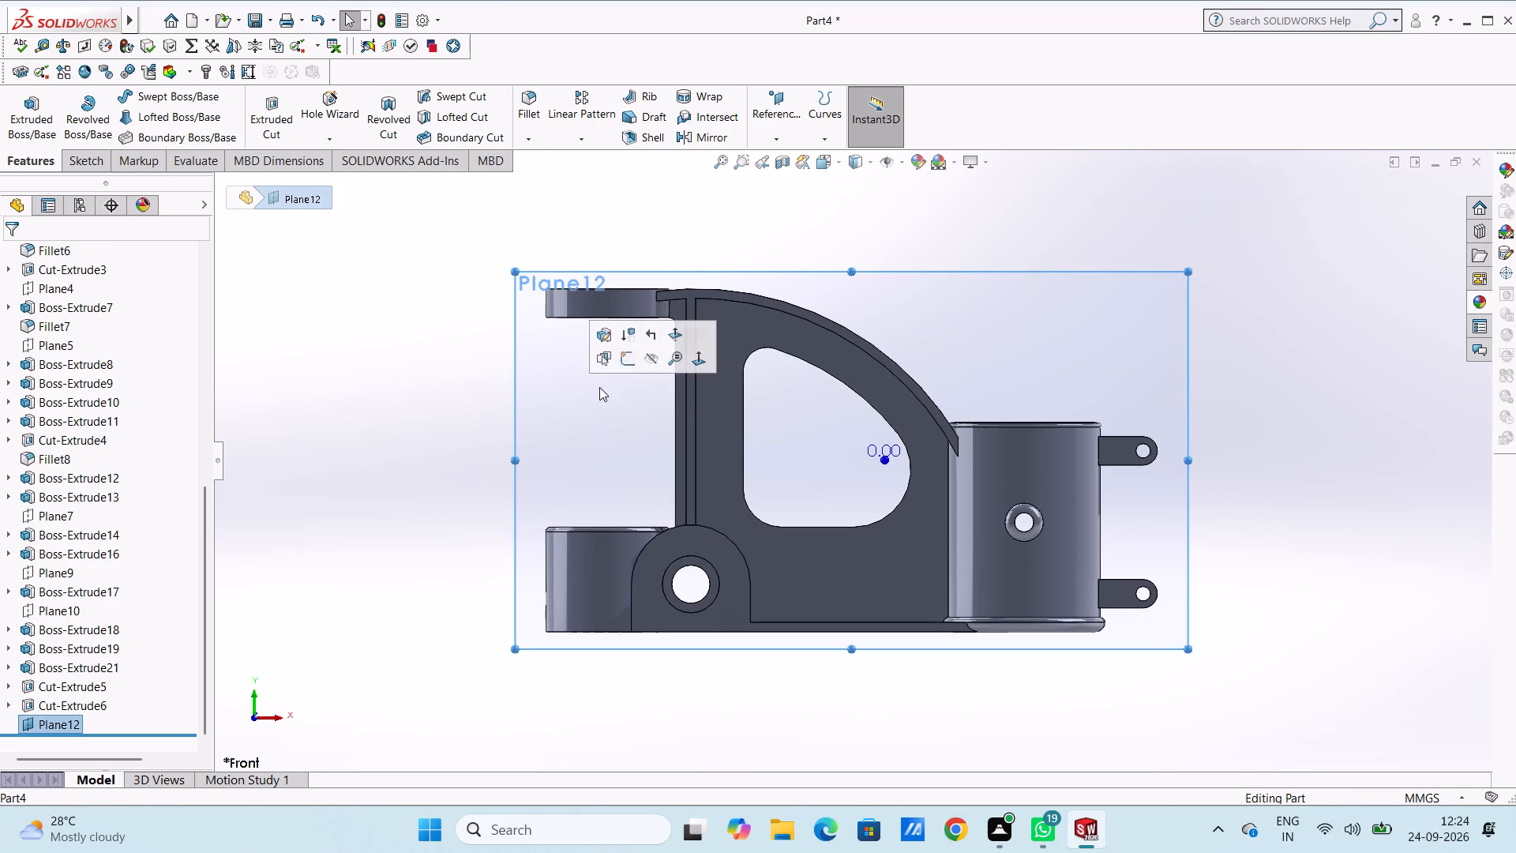
pyautogui.moveTo(626, 361); pyautogui.dragTo(560, 373)
pyautogui.click(437, 382)
pyautogui.scroll(-4, 609, 295)
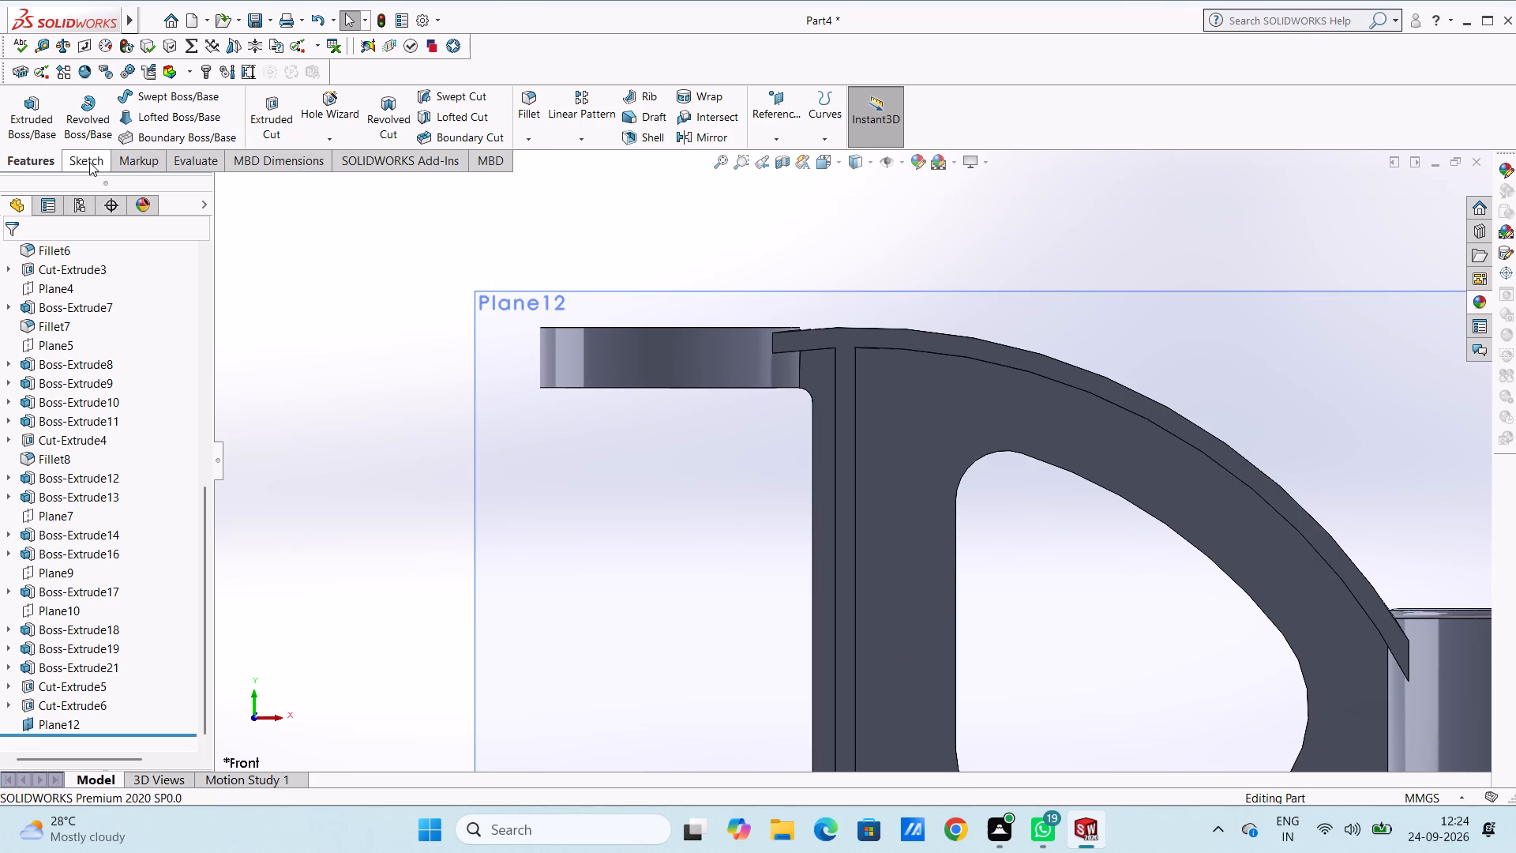
pyautogui.click(88, 160)
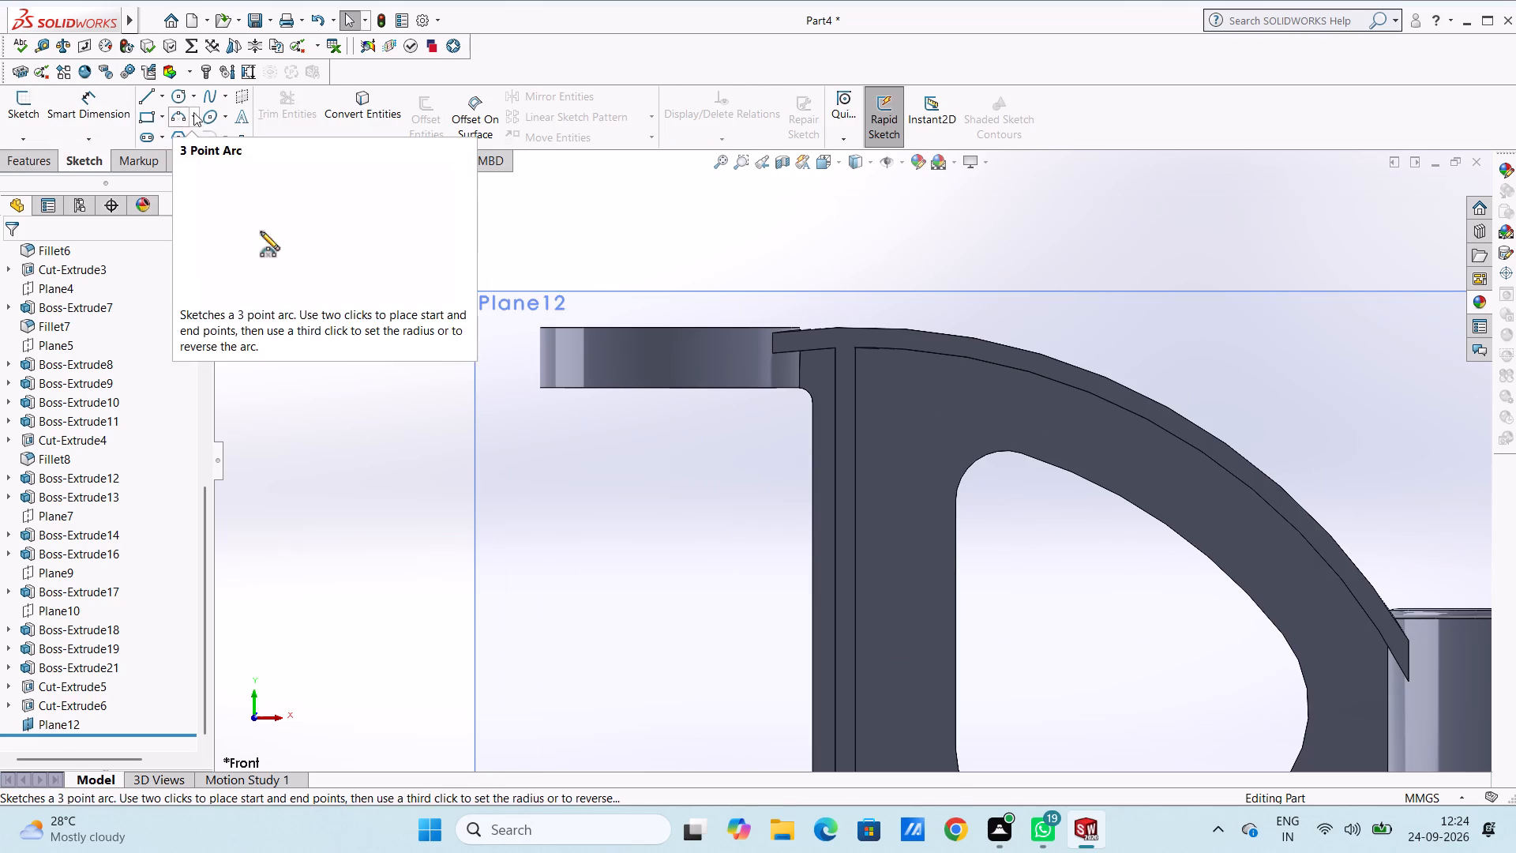
pyautogui.click(182, 97)
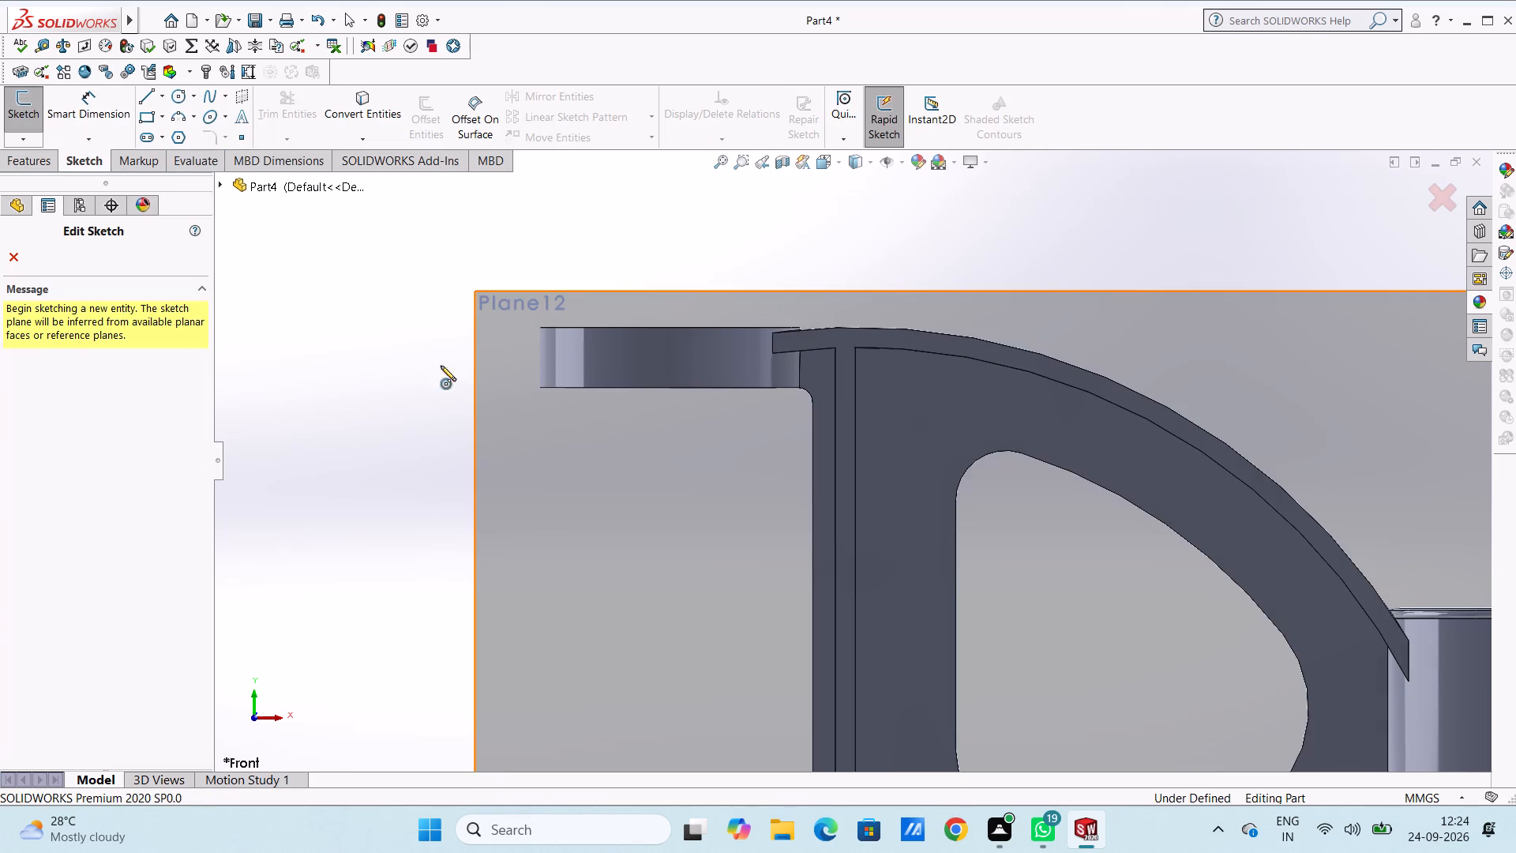
pyautogui.press('Escape')
pyautogui.press('Escape')
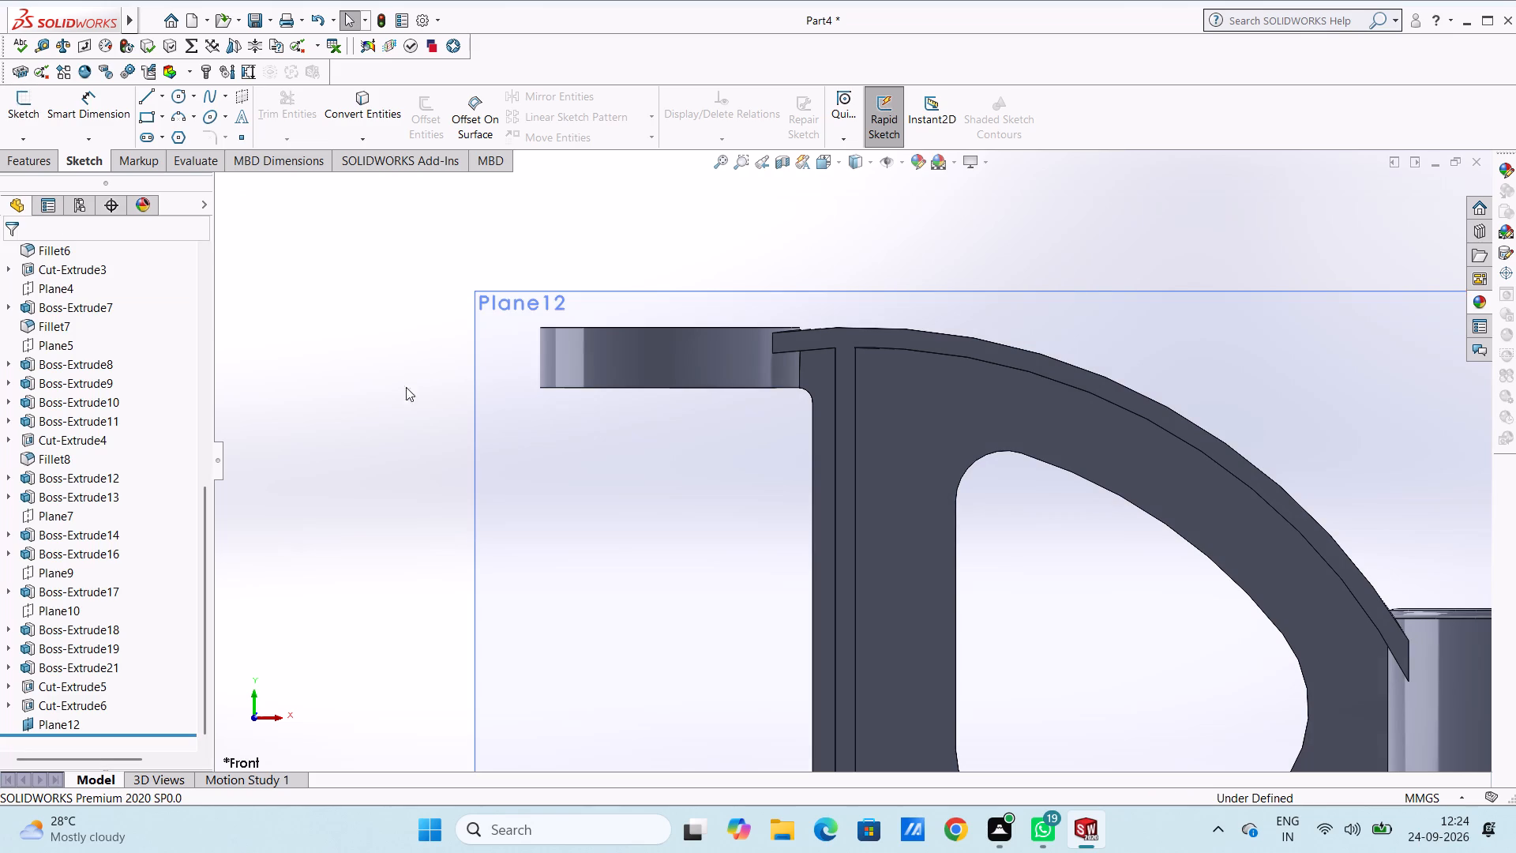
pyautogui.click(542, 476)
pyautogui.click(612, 429)
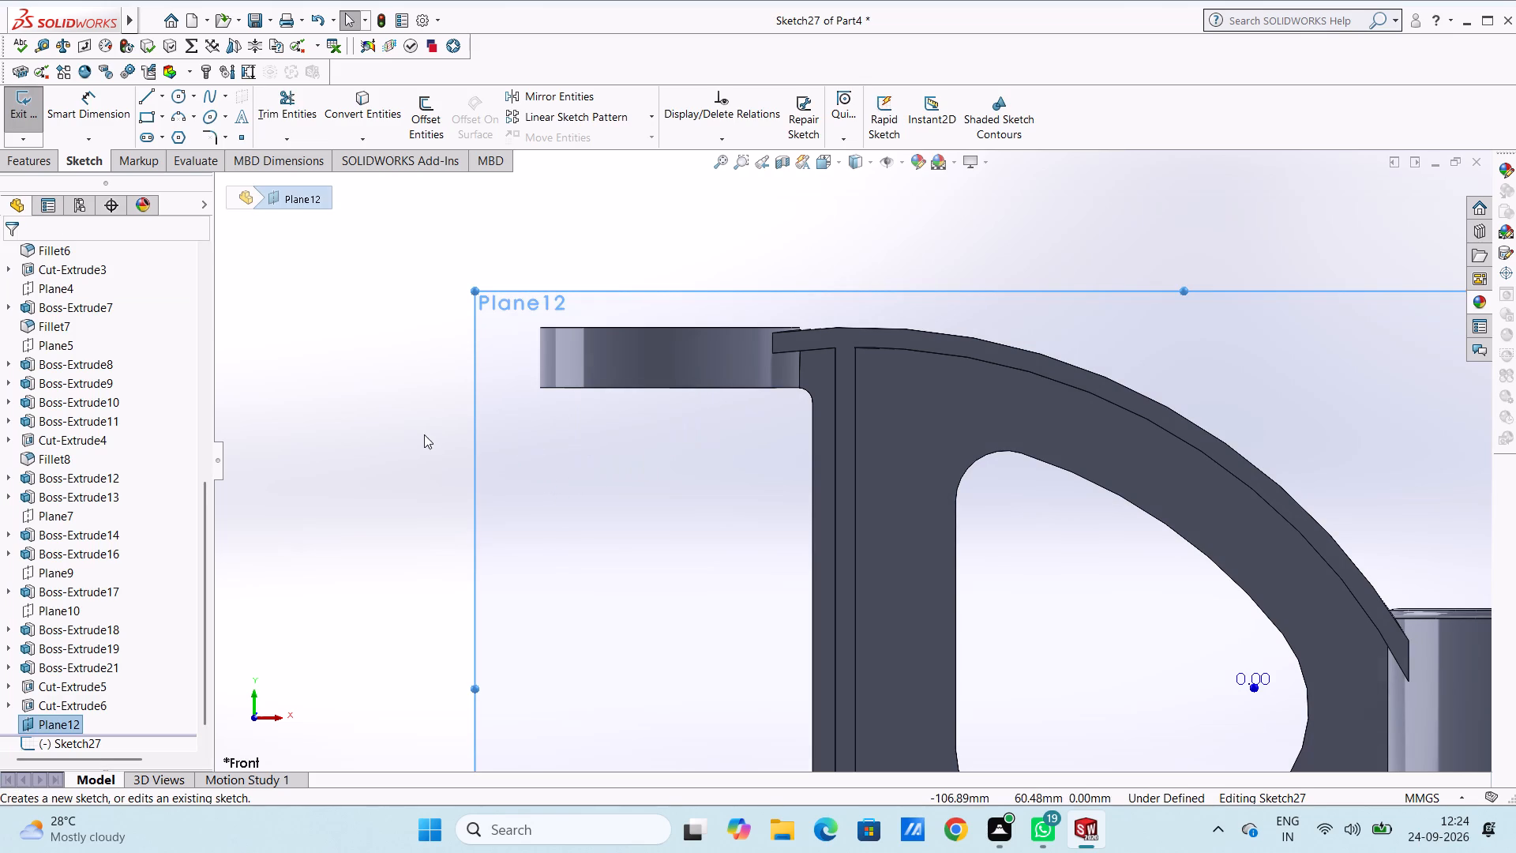
# Sketch two circles of 1.5 mm radius side by side at mid-height of the upper ring, about 9 mm apart.
pyautogui.click(180, 100)
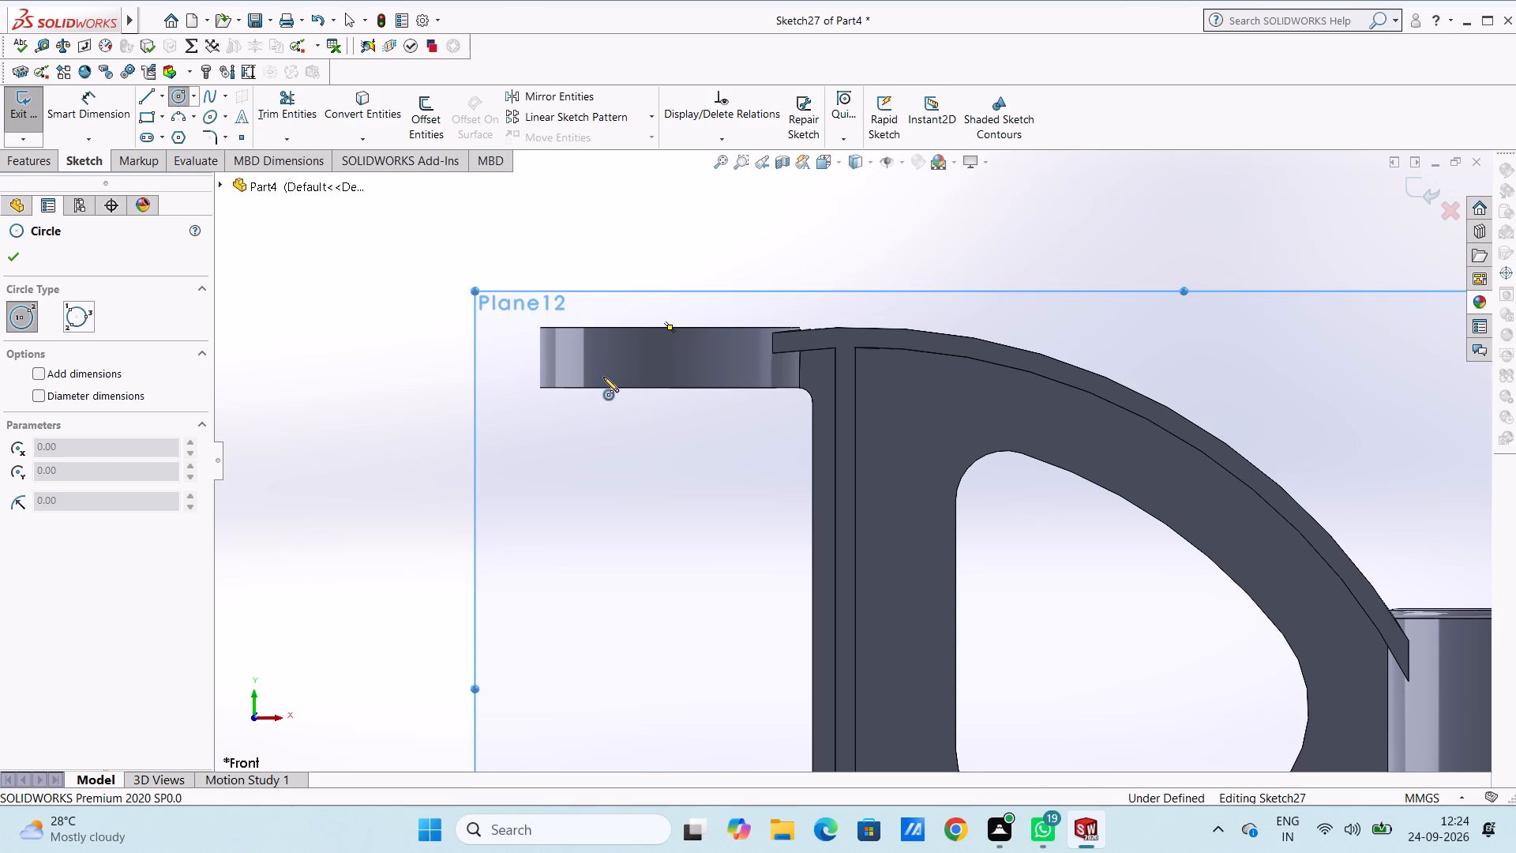
pyautogui.click(608, 358)
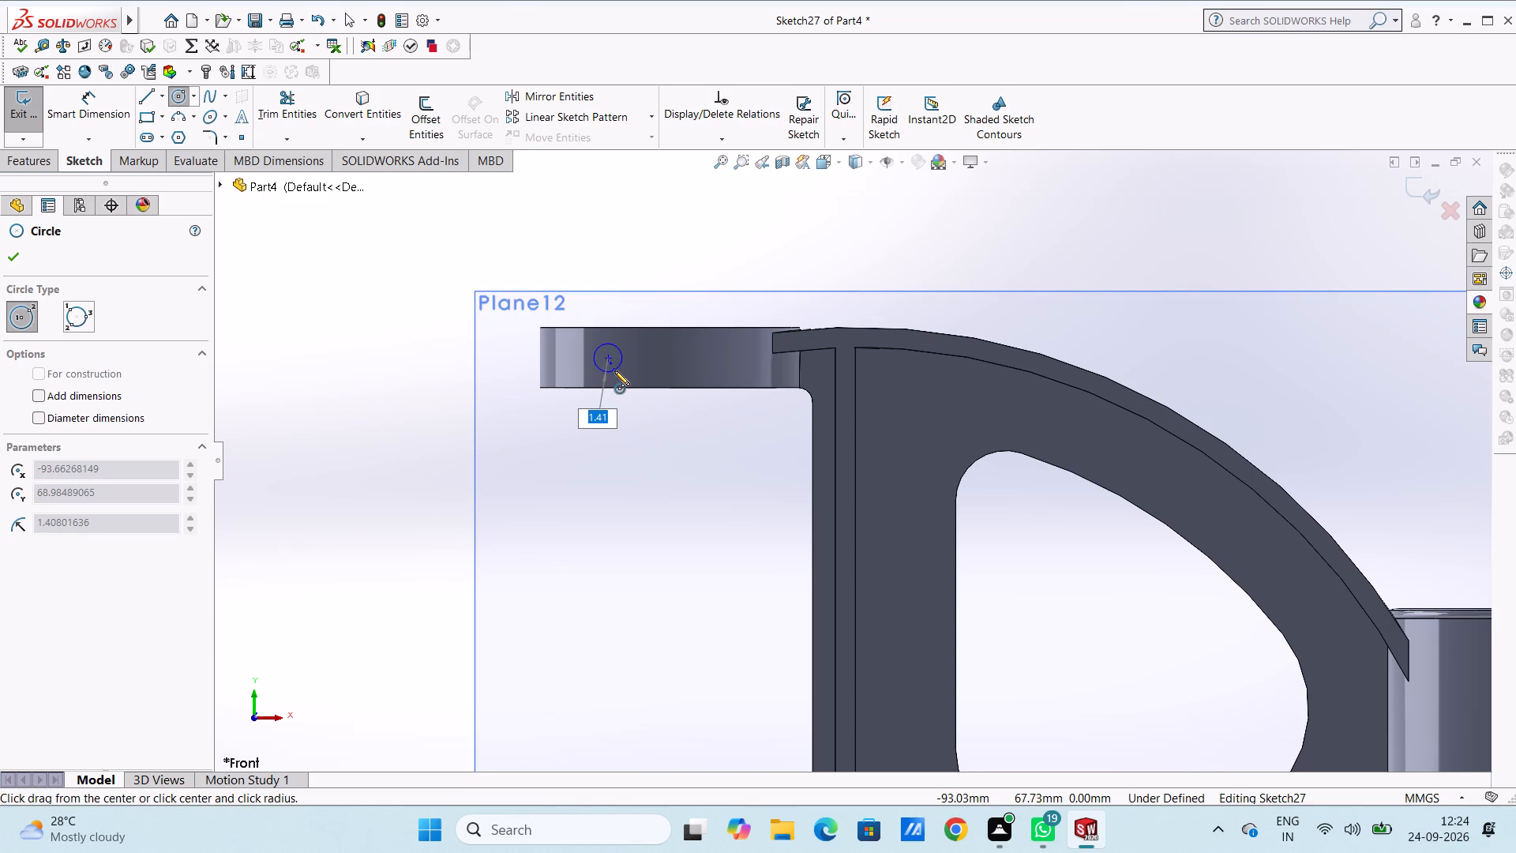
pyautogui.write('1.5')
pyautogui.press('Return')
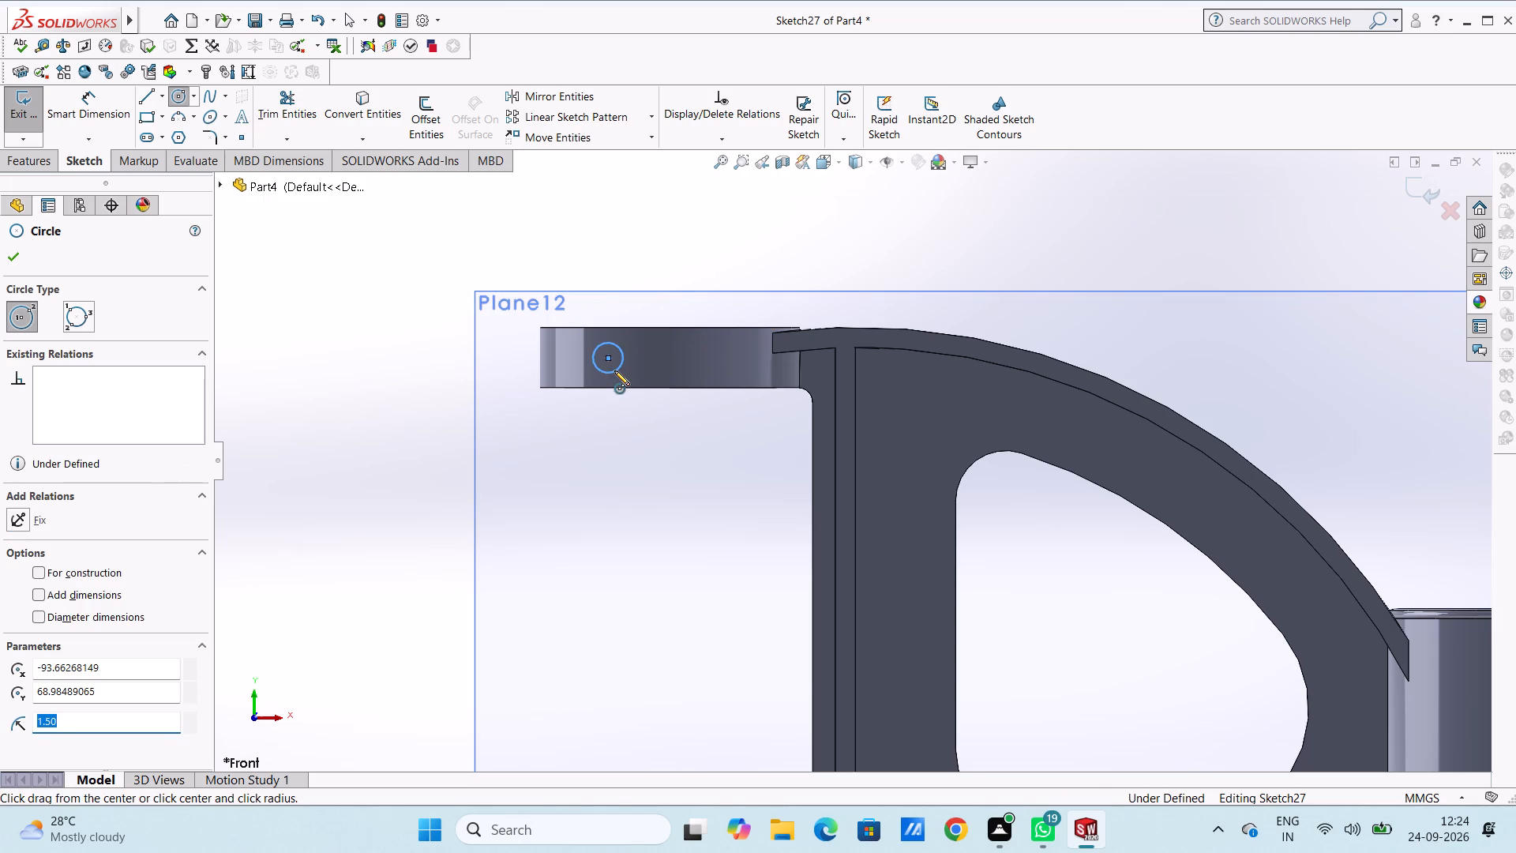
pyautogui.click(697, 355)
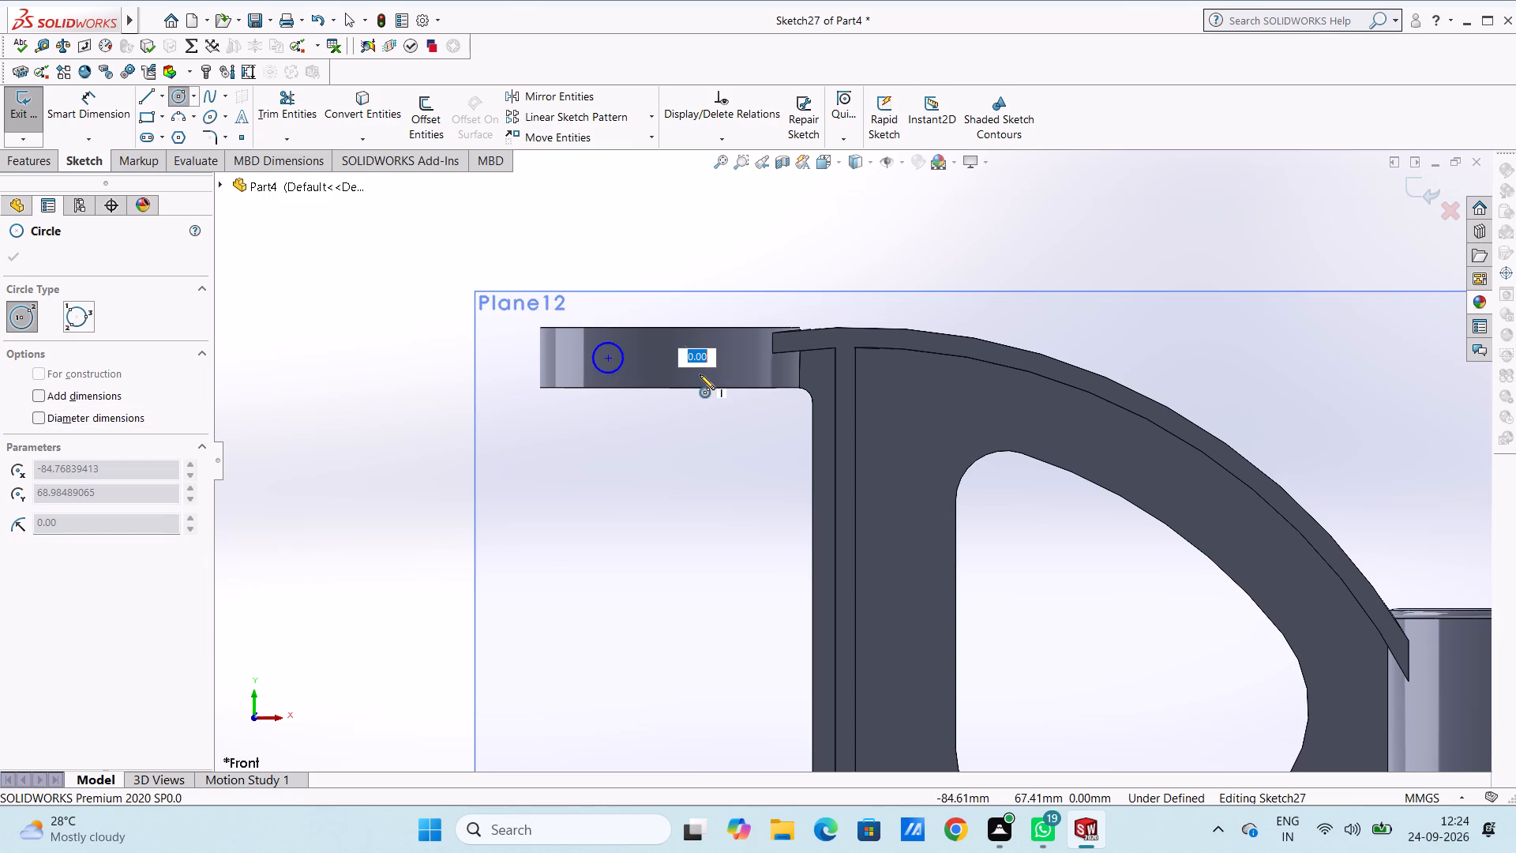
pyautogui.write('1.5')
pyautogui.press('Return')
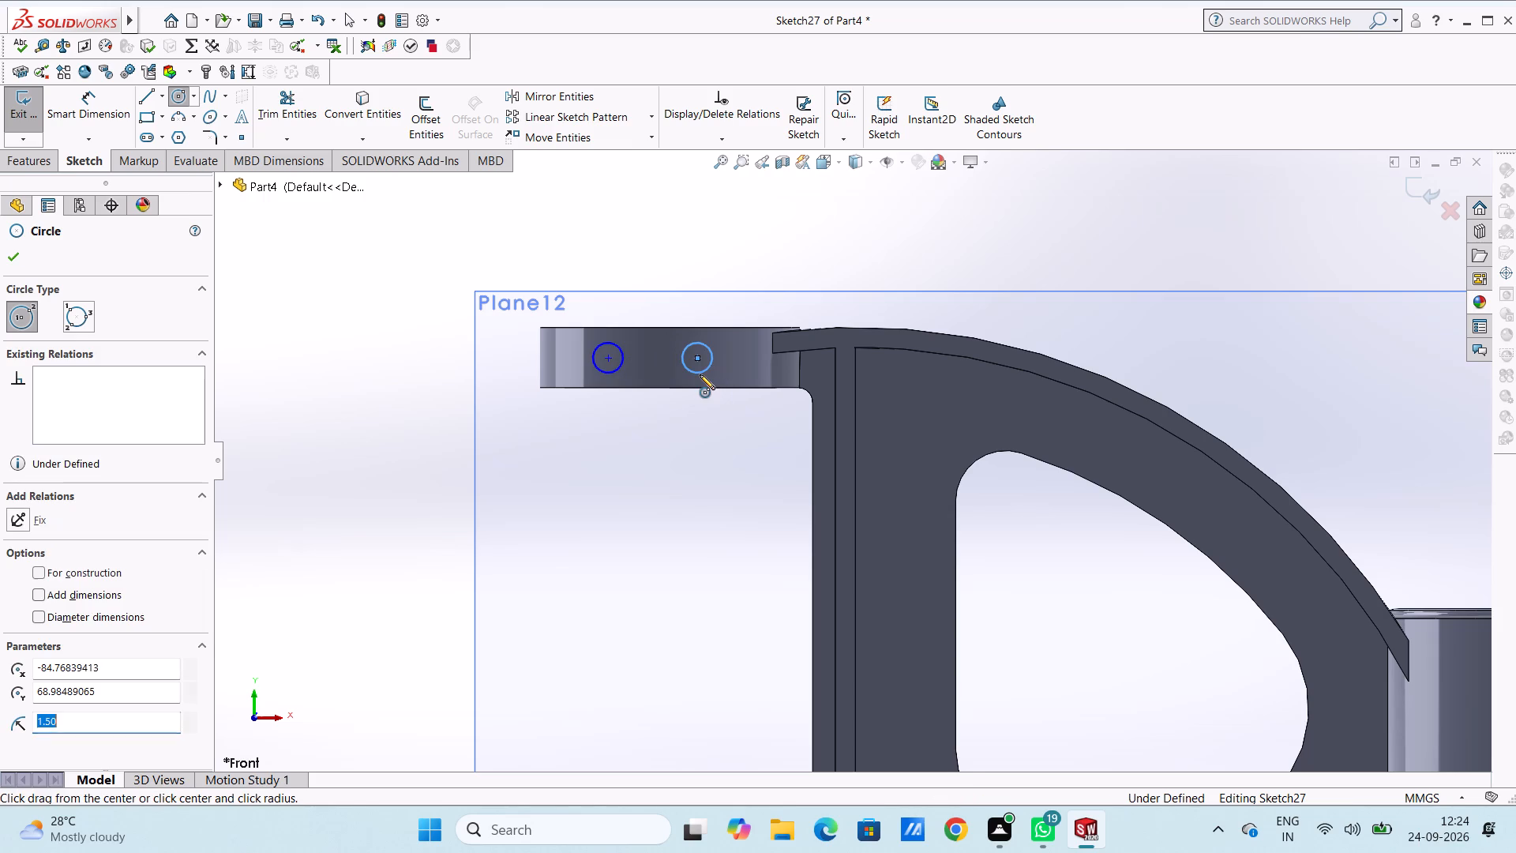
# Dimension both circles on the upper ring to a diameter of 2 mm.
pyautogui.click(99, 105)
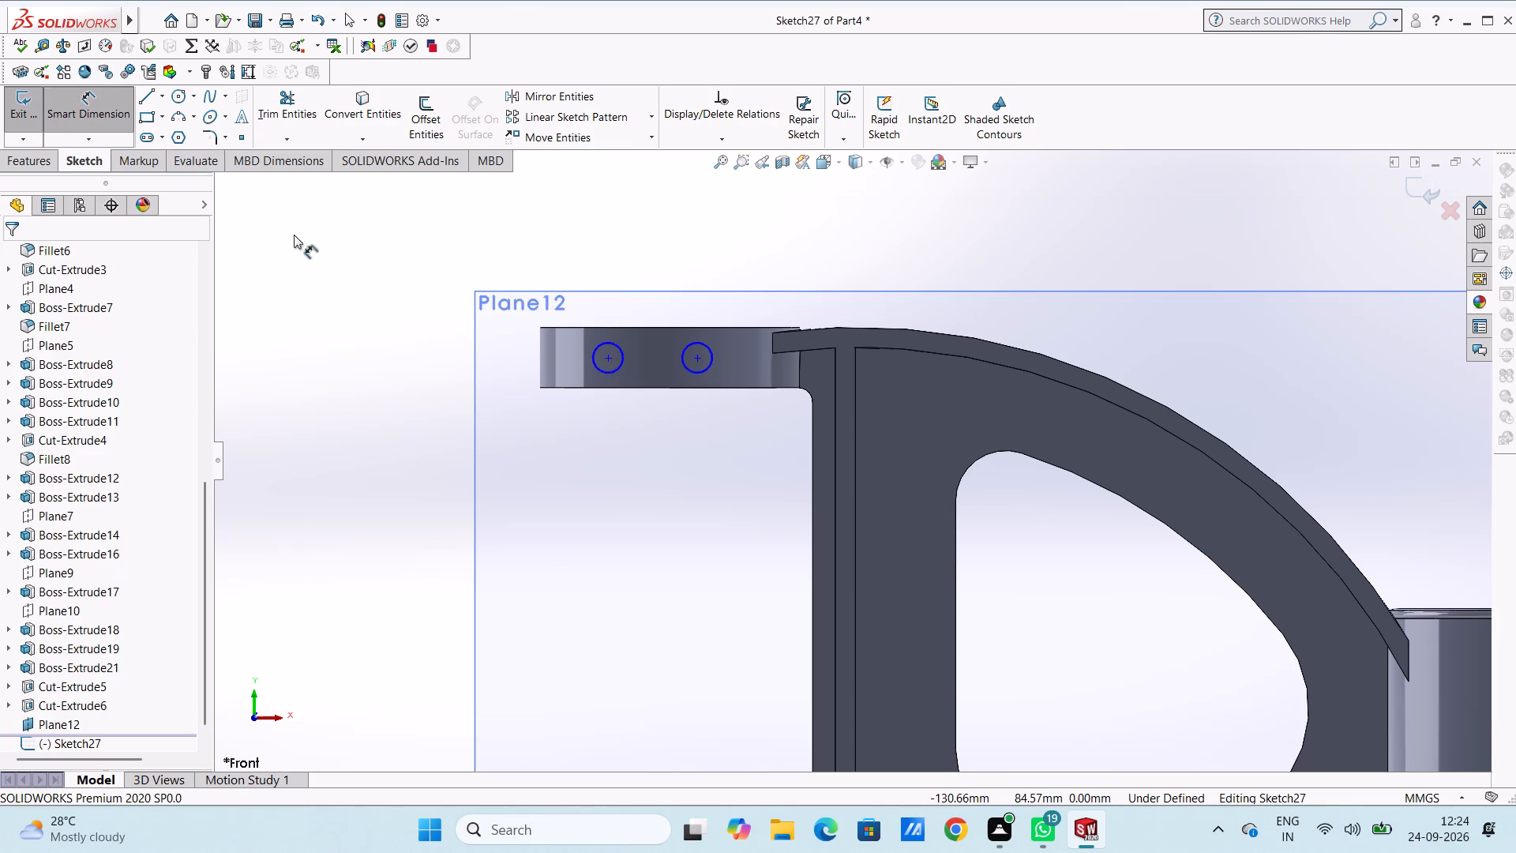
pyautogui.moveTo(598, 351); pyautogui.dragTo(589, 351)
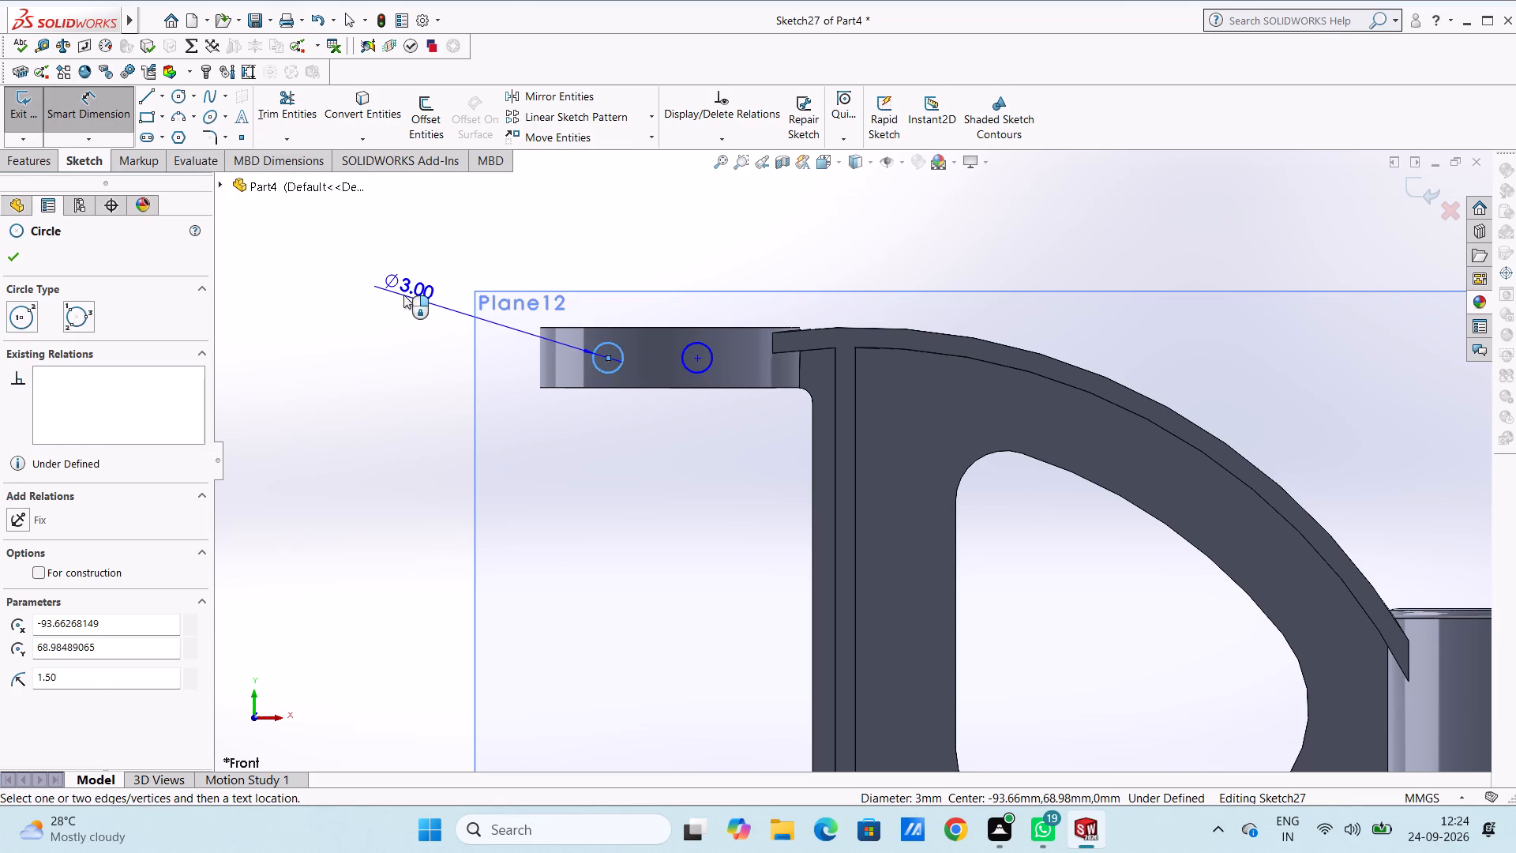
pyautogui.click(403, 294)
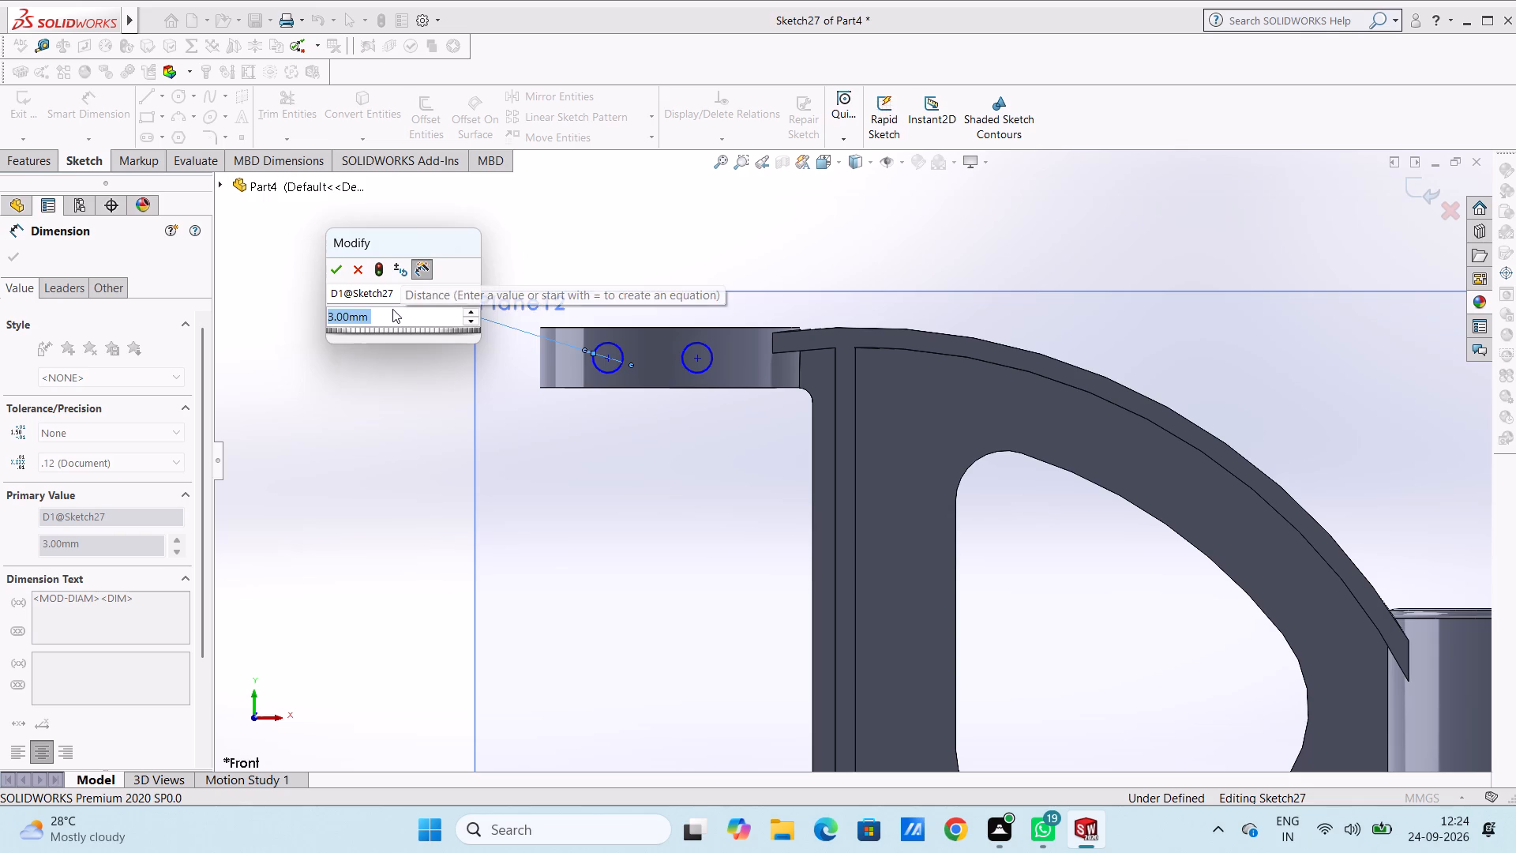
pyautogui.press('2')
pyautogui.press('Return')
pyautogui.click(364, 399)
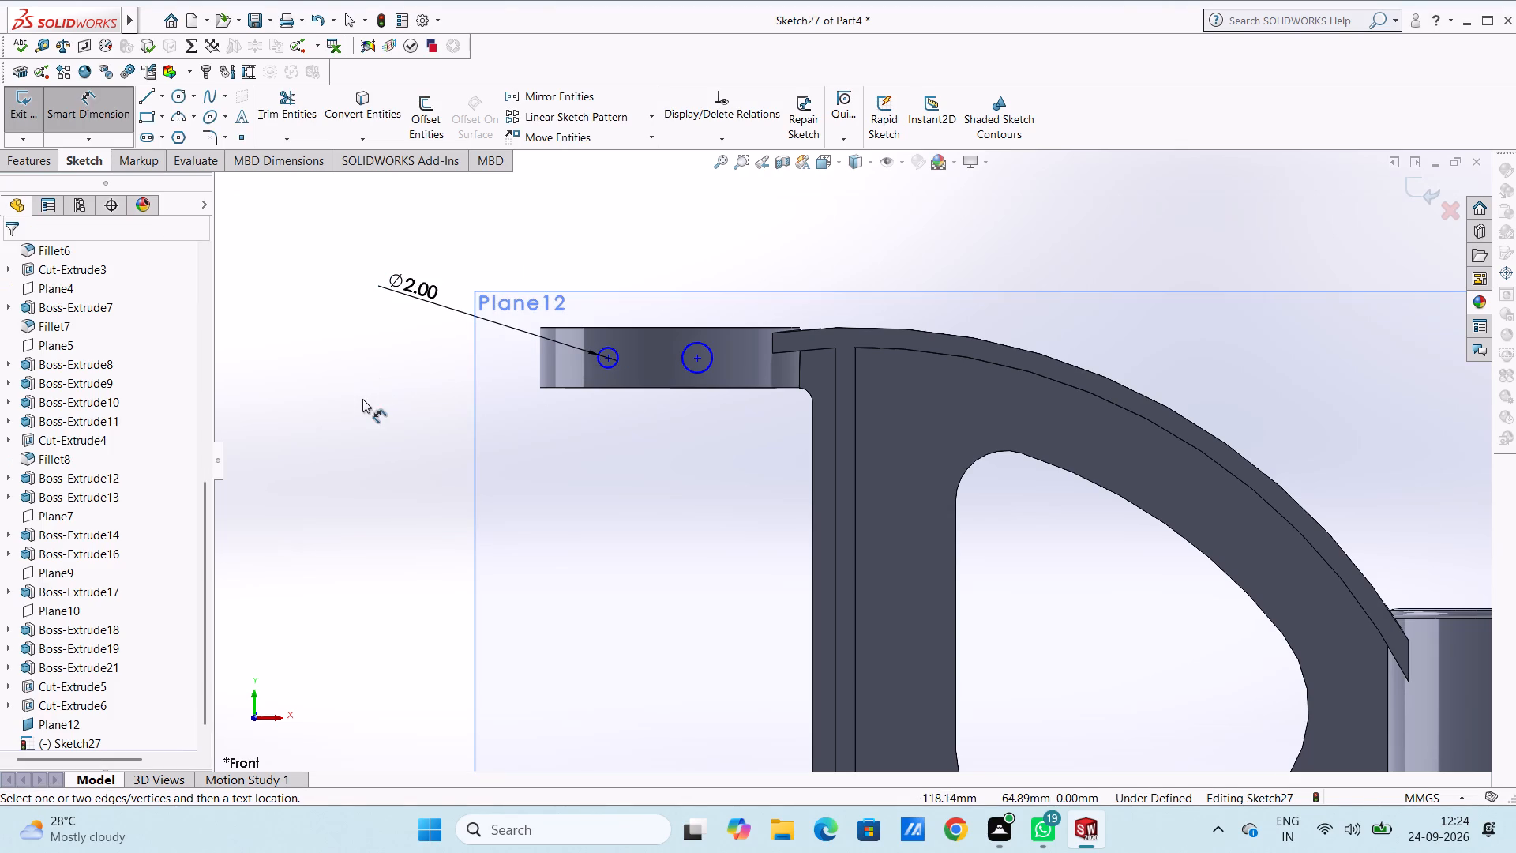
pyautogui.click(689, 344)
pyautogui.click(880, 205)
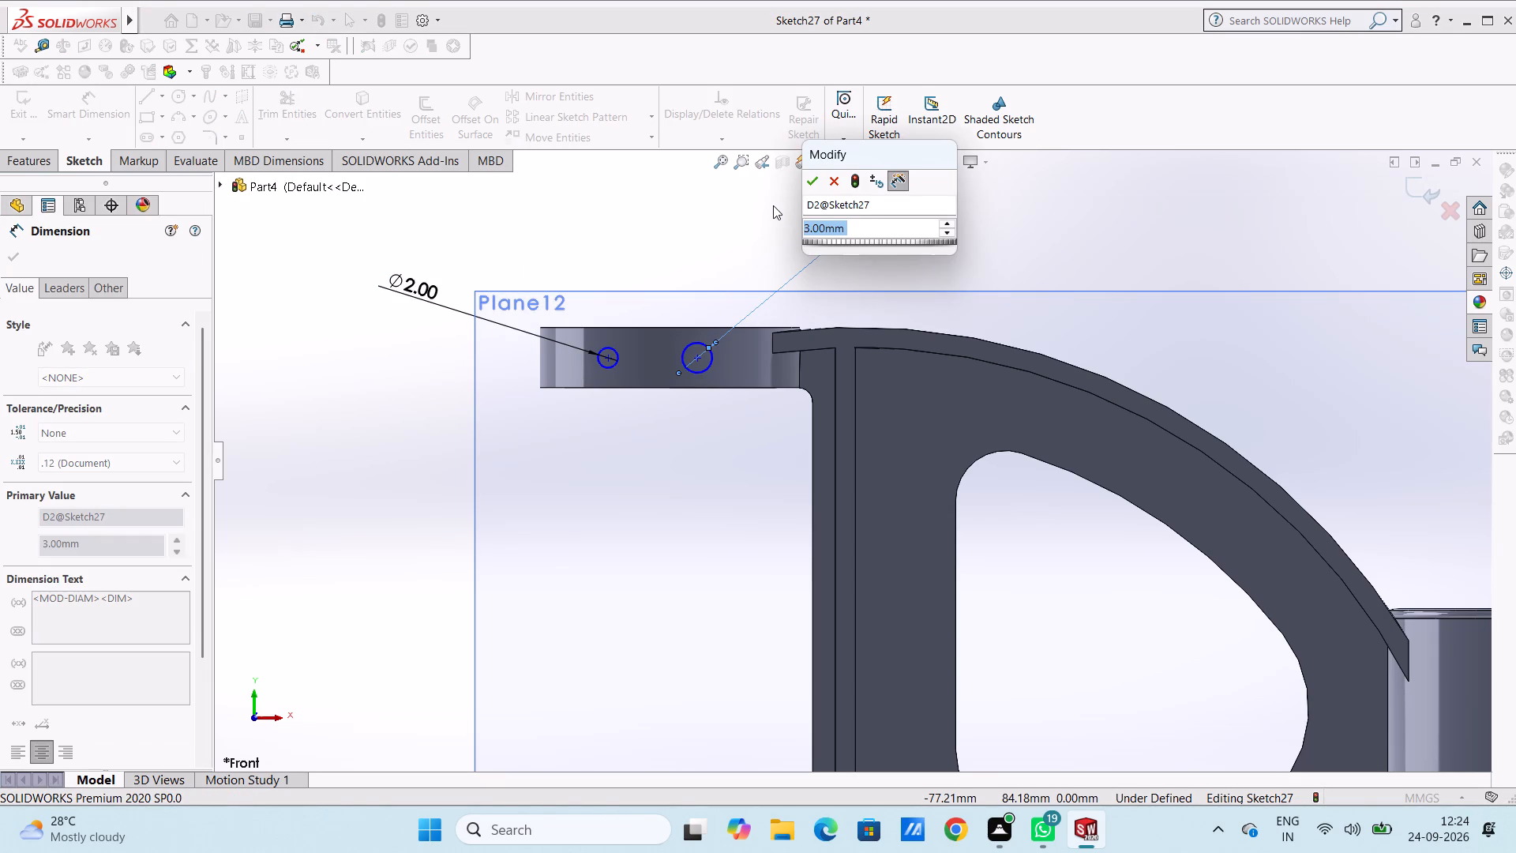
pyautogui.press('2')
pyautogui.press('Return')
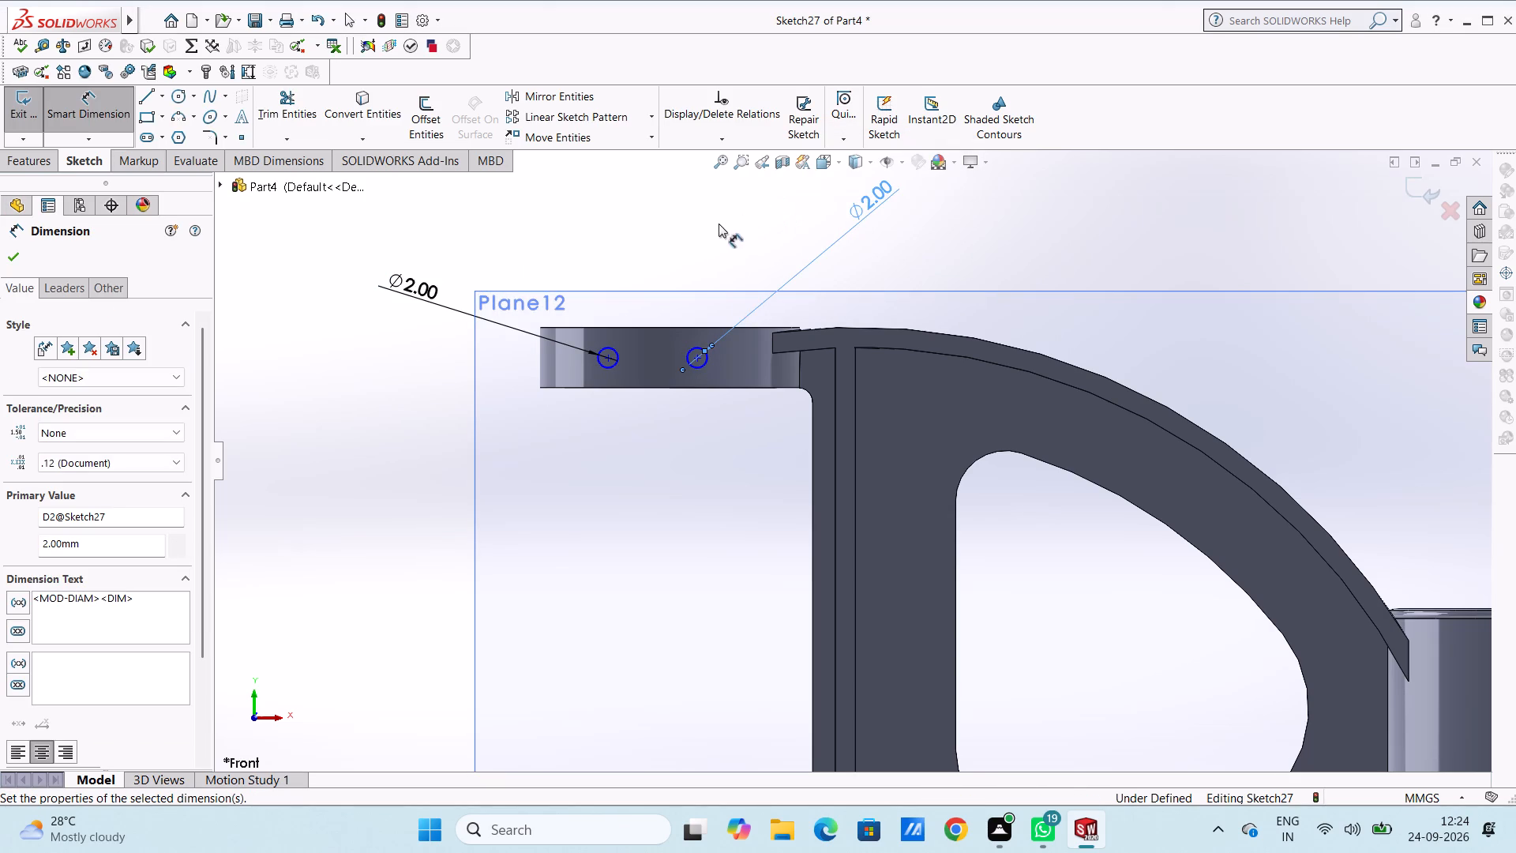
pyautogui.click(644, 245)
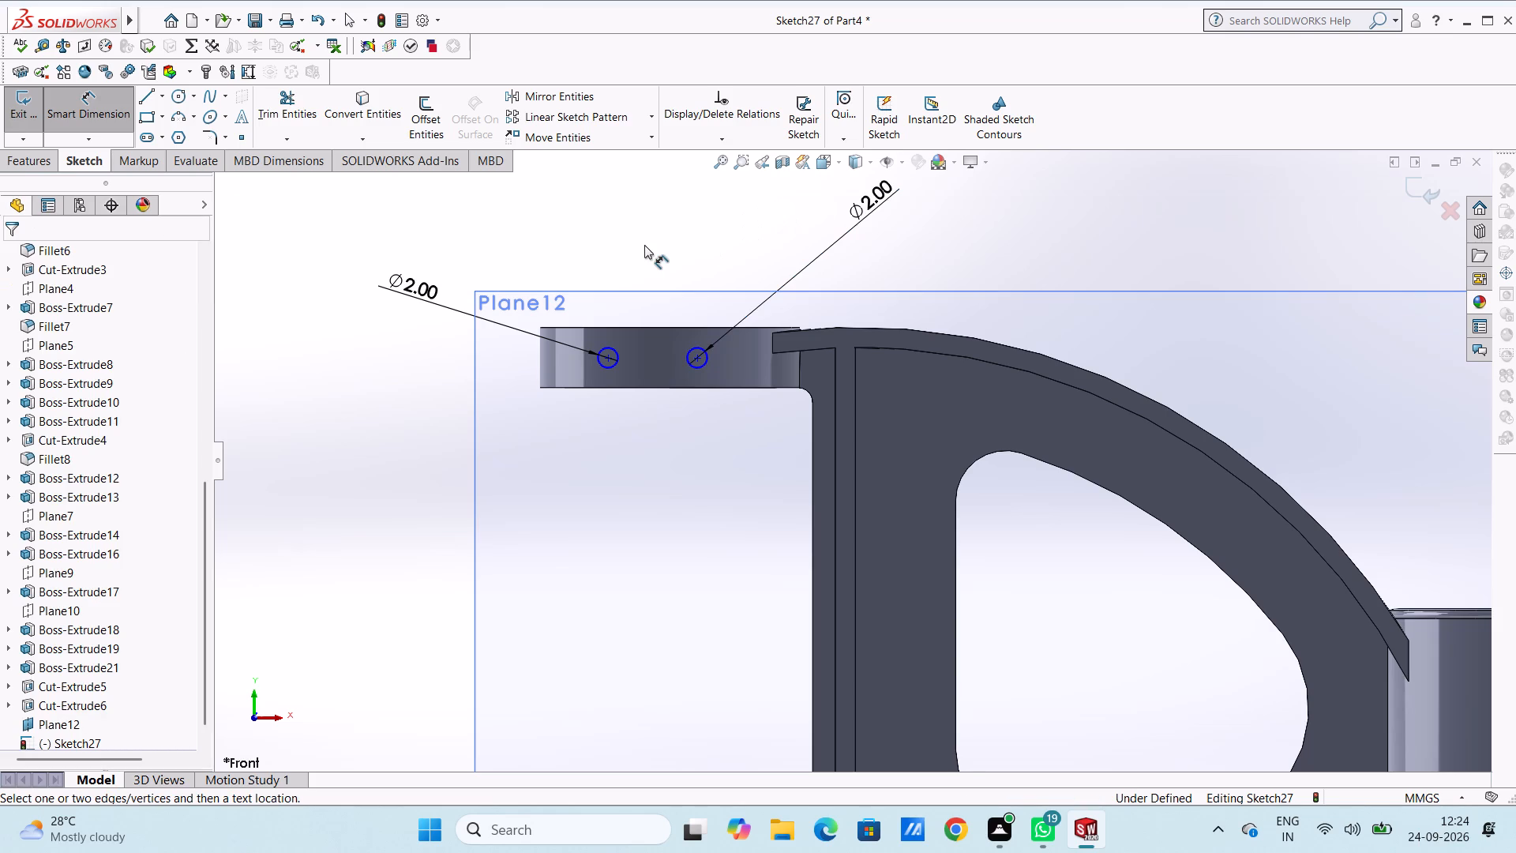
# Dimension the outer circle's centre at 7 mm from the upper ring's free outer edge.
pyautogui.click(538, 365)
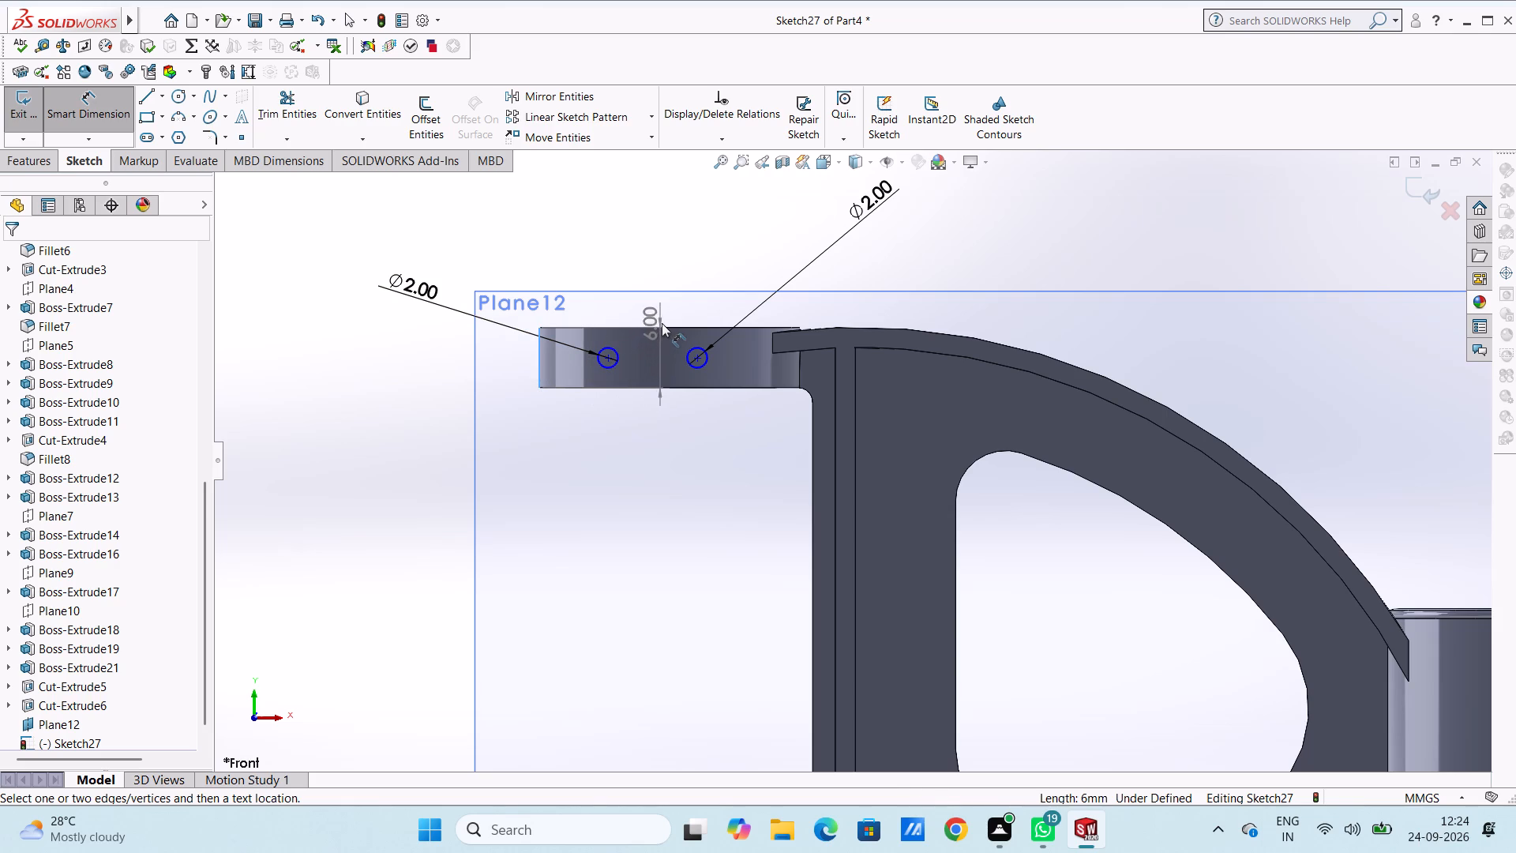
pyautogui.click(606, 355)
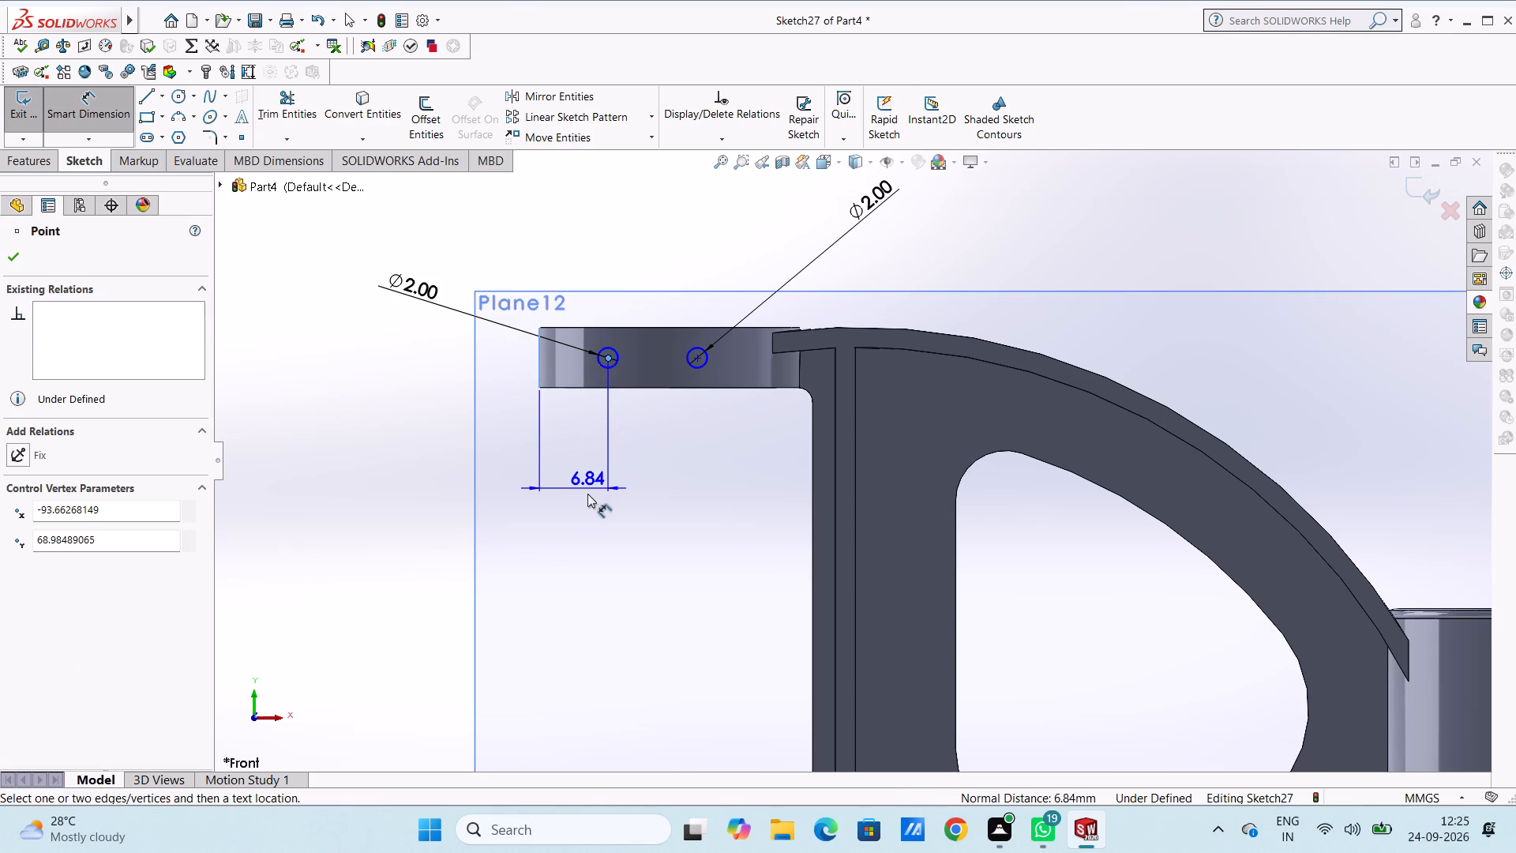
pyautogui.click(587, 496)
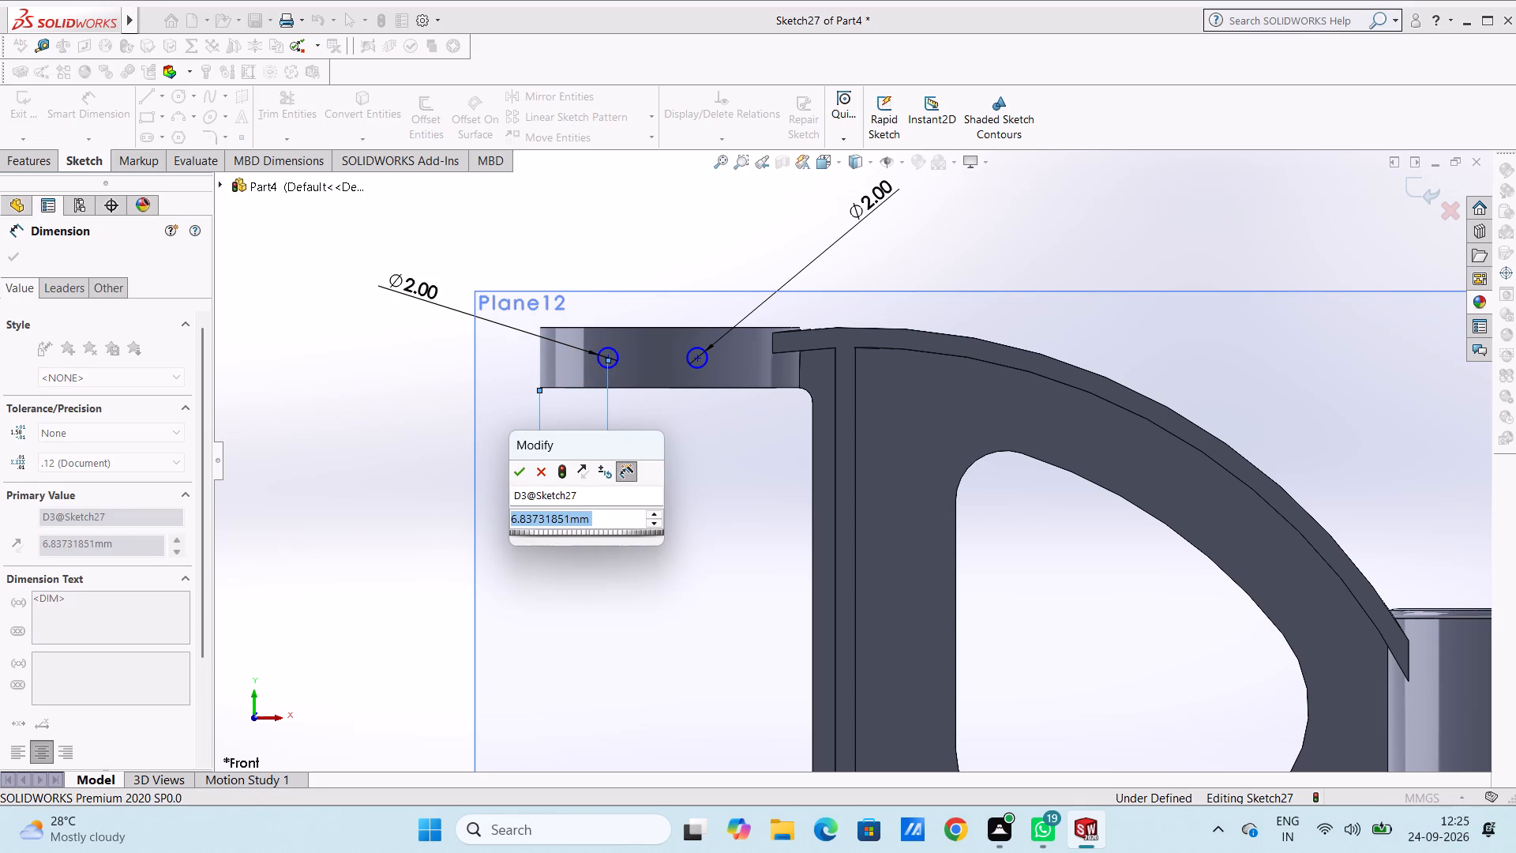
pyautogui.press('7')
pyautogui.press('Return')
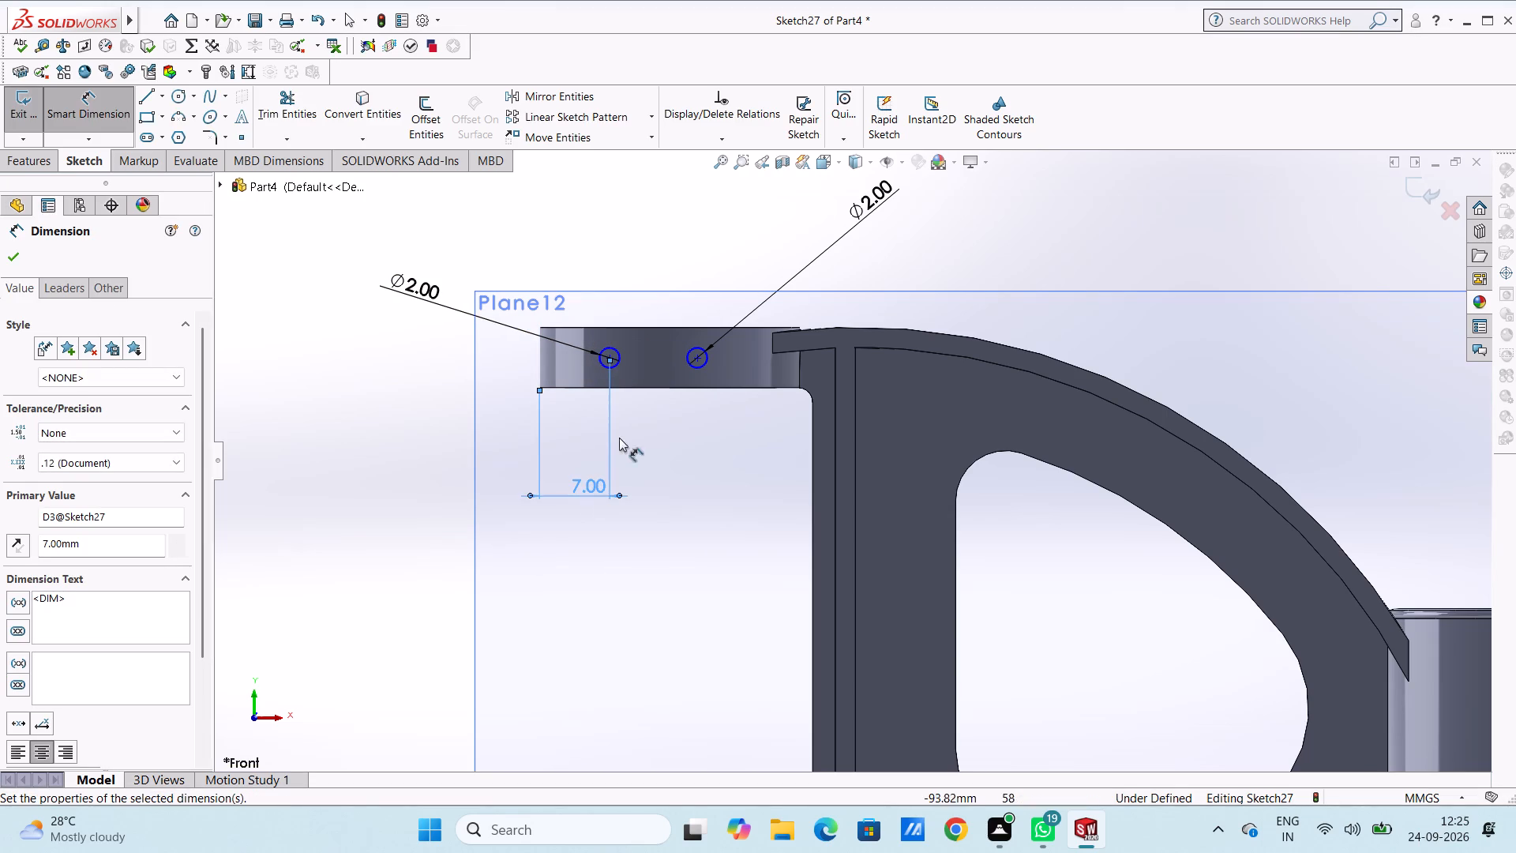
pyautogui.click(659, 248)
# Dimension the vertical distance from the inner circle's centre to the upper ring's top edge.
pyautogui.click(697, 357)
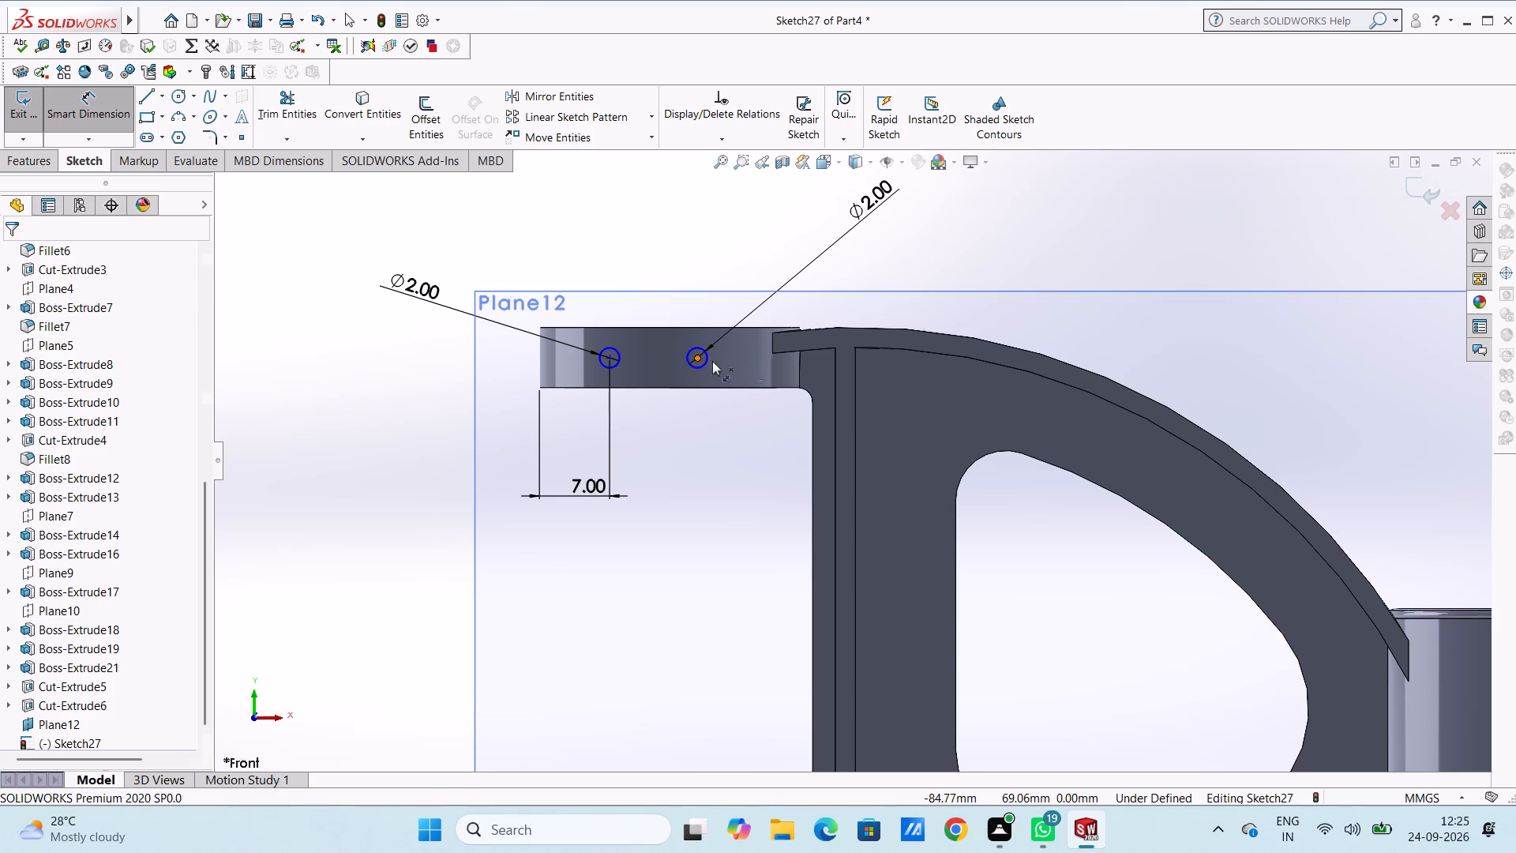
pyautogui.click(798, 325)
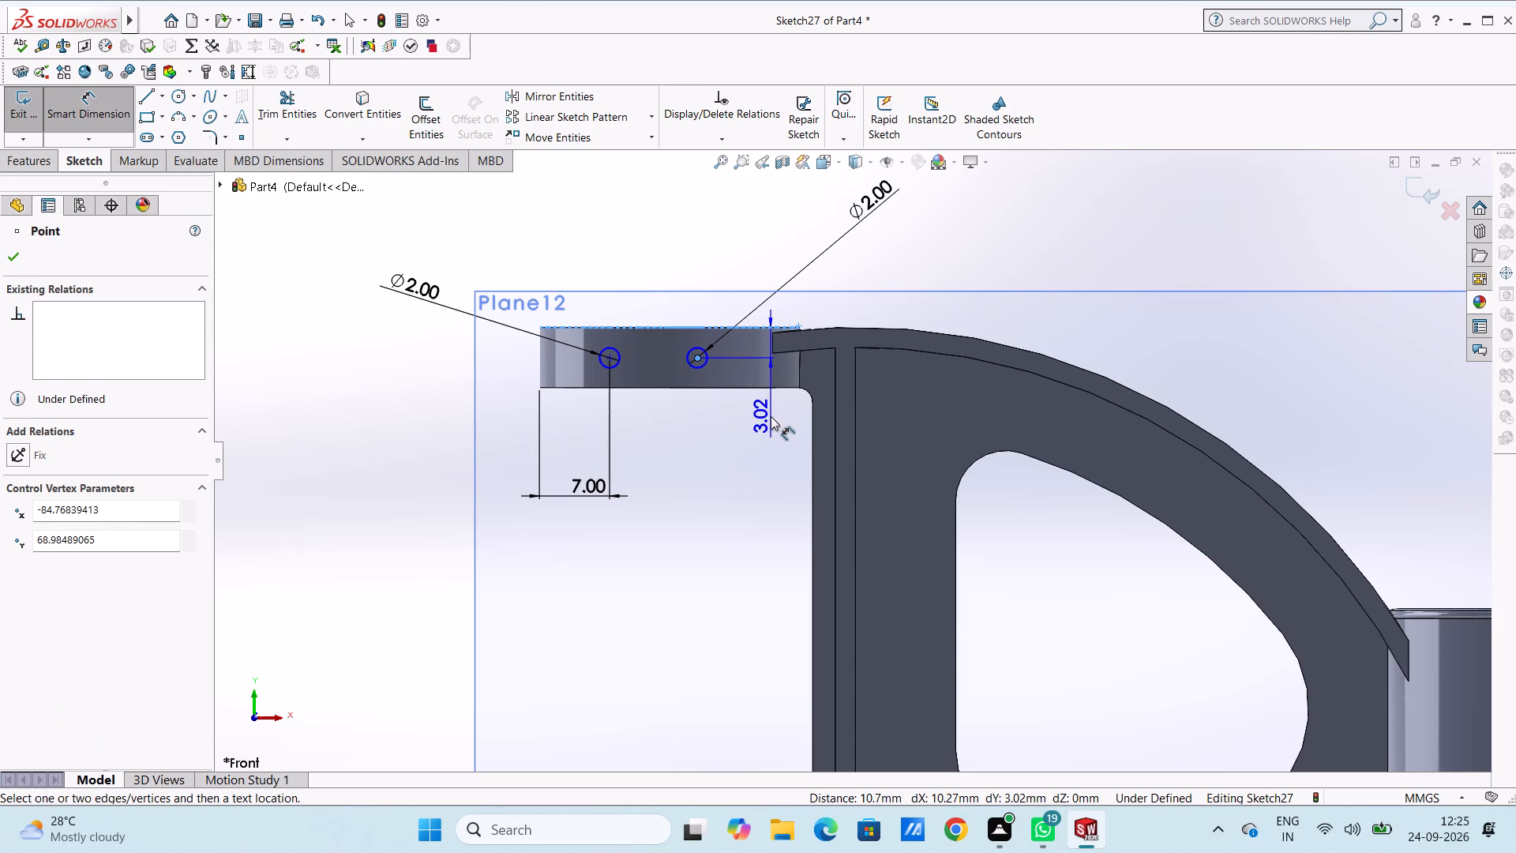
pyautogui.click(771, 416)
pyautogui.click(699, 392)
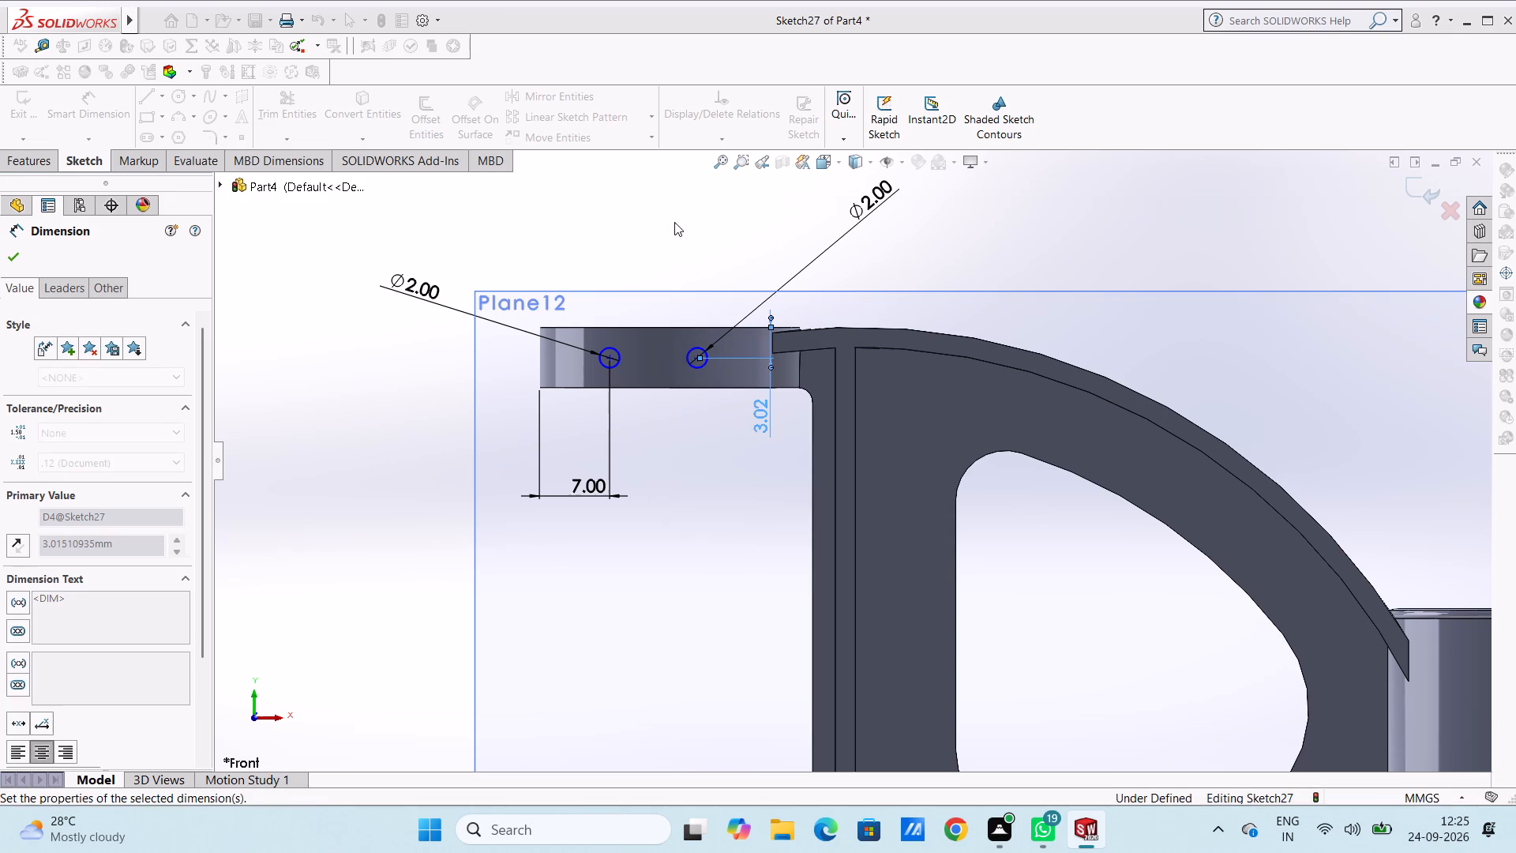
pyautogui.click(674, 221)
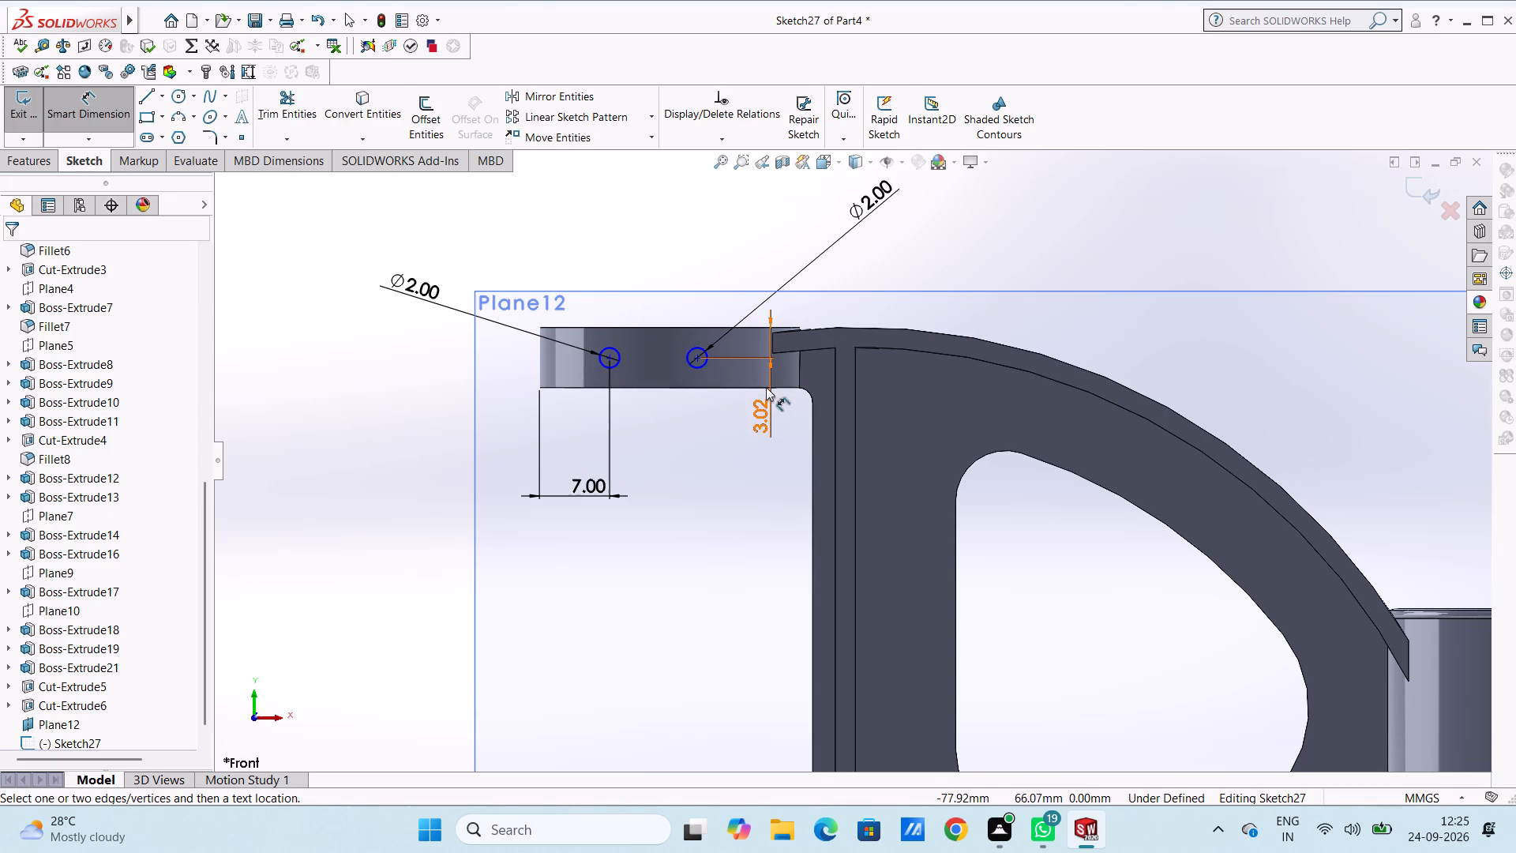
# Dimension the inner circle's centre at 7 mm from the upper ring's edge nearest the arm.
pyautogui.scroll(-6, 781, 365)
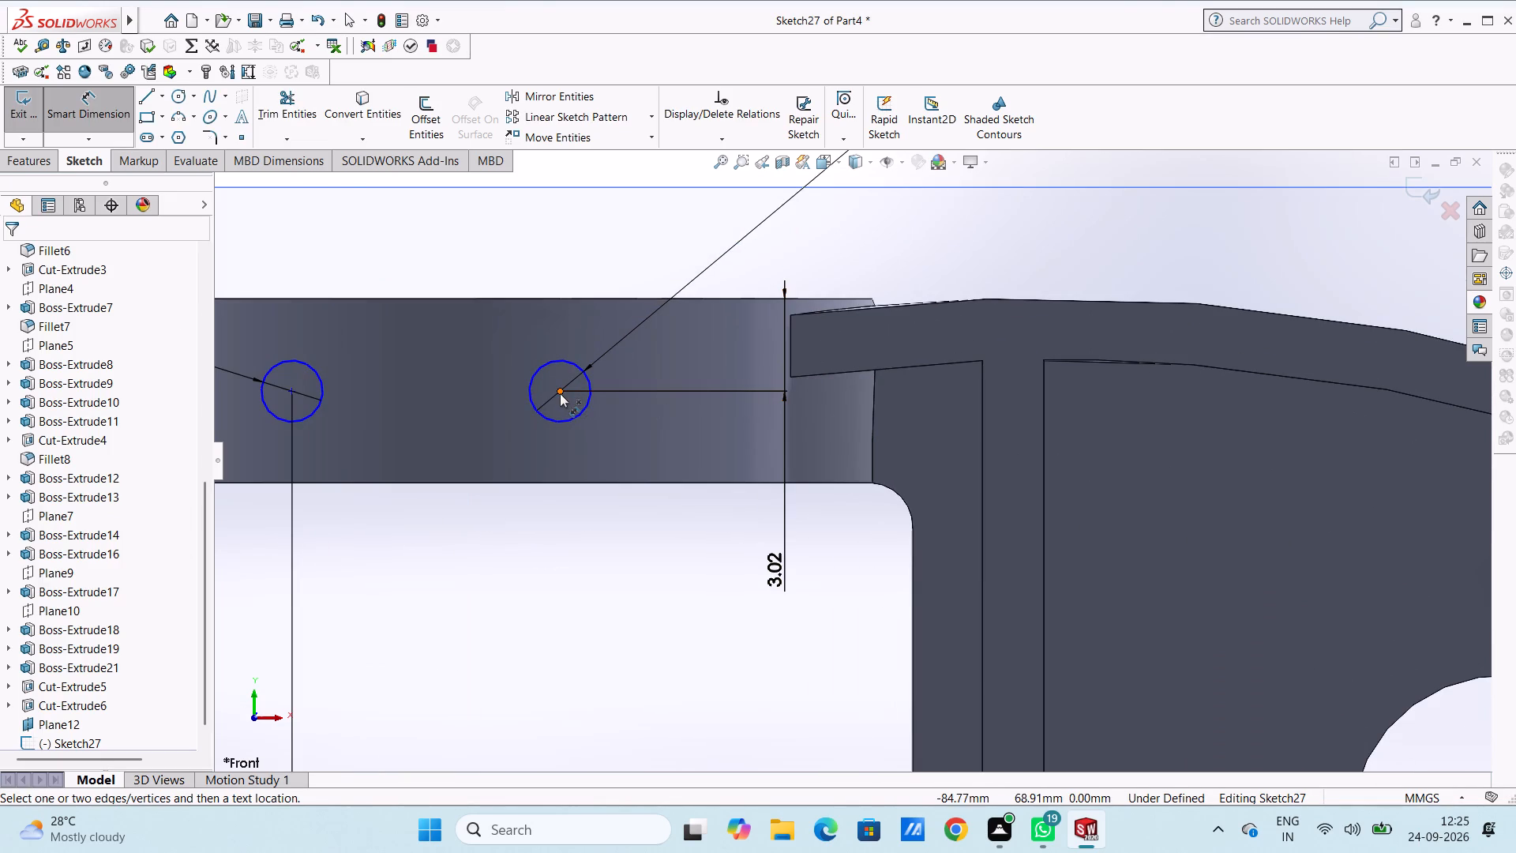
pyautogui.click(559, 393)
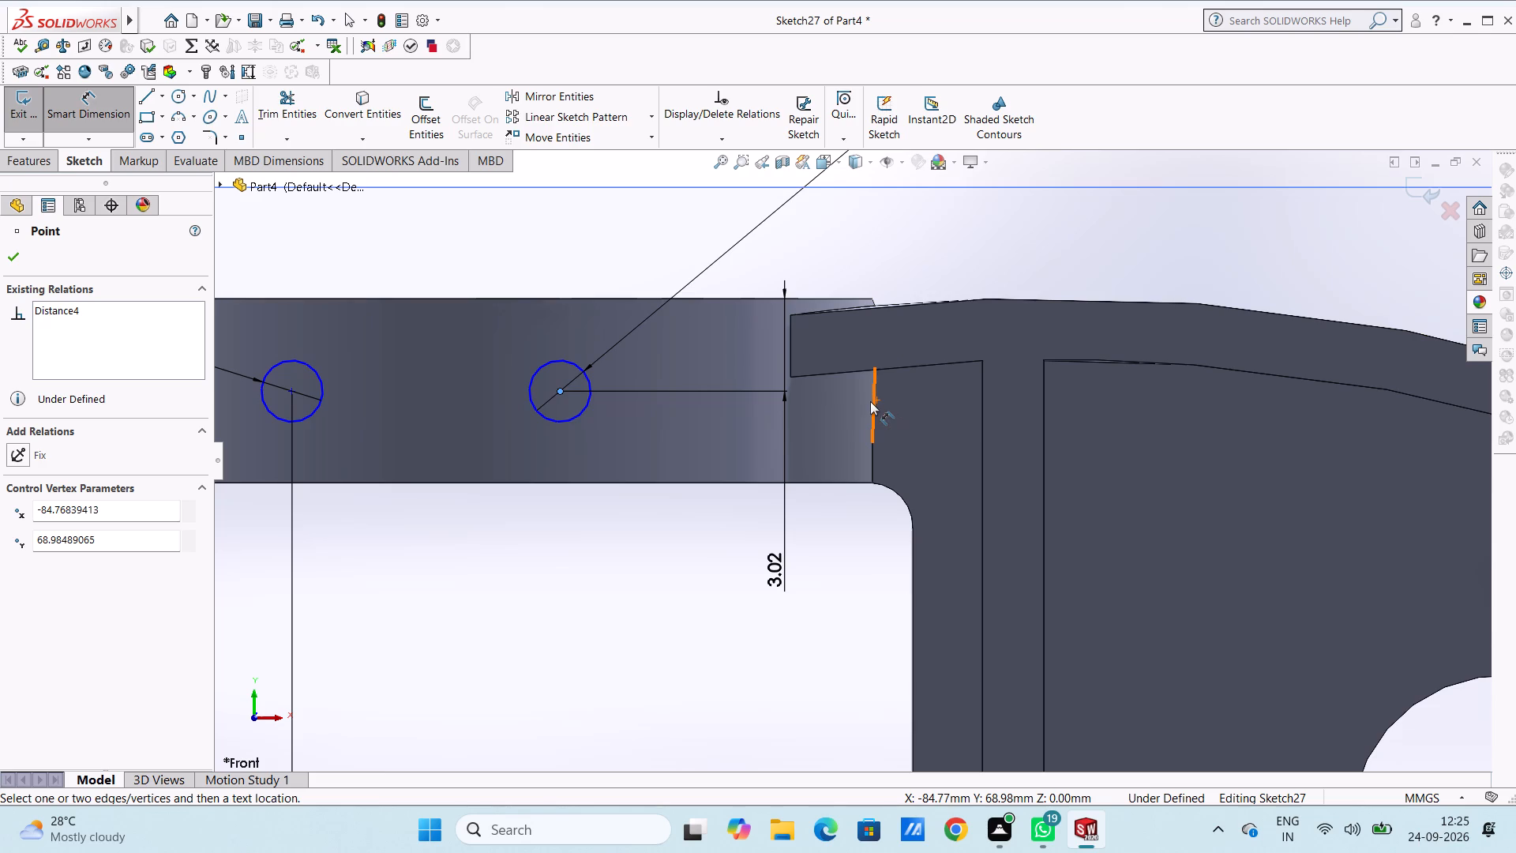
pyautogui.click(875, 404)
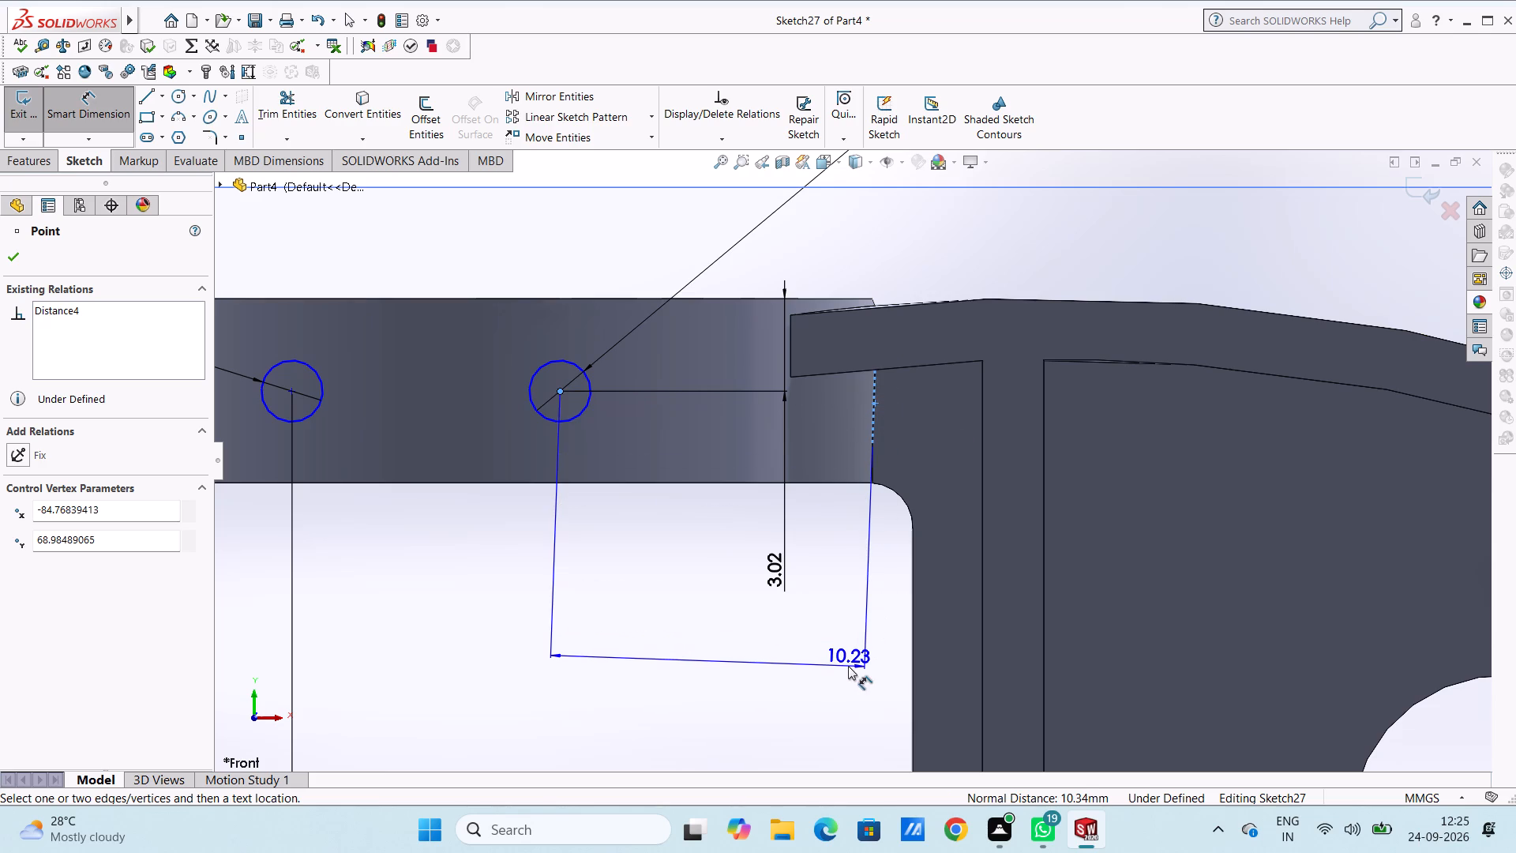
pyautogui.press('7')
pyautogui.click(848, 666)
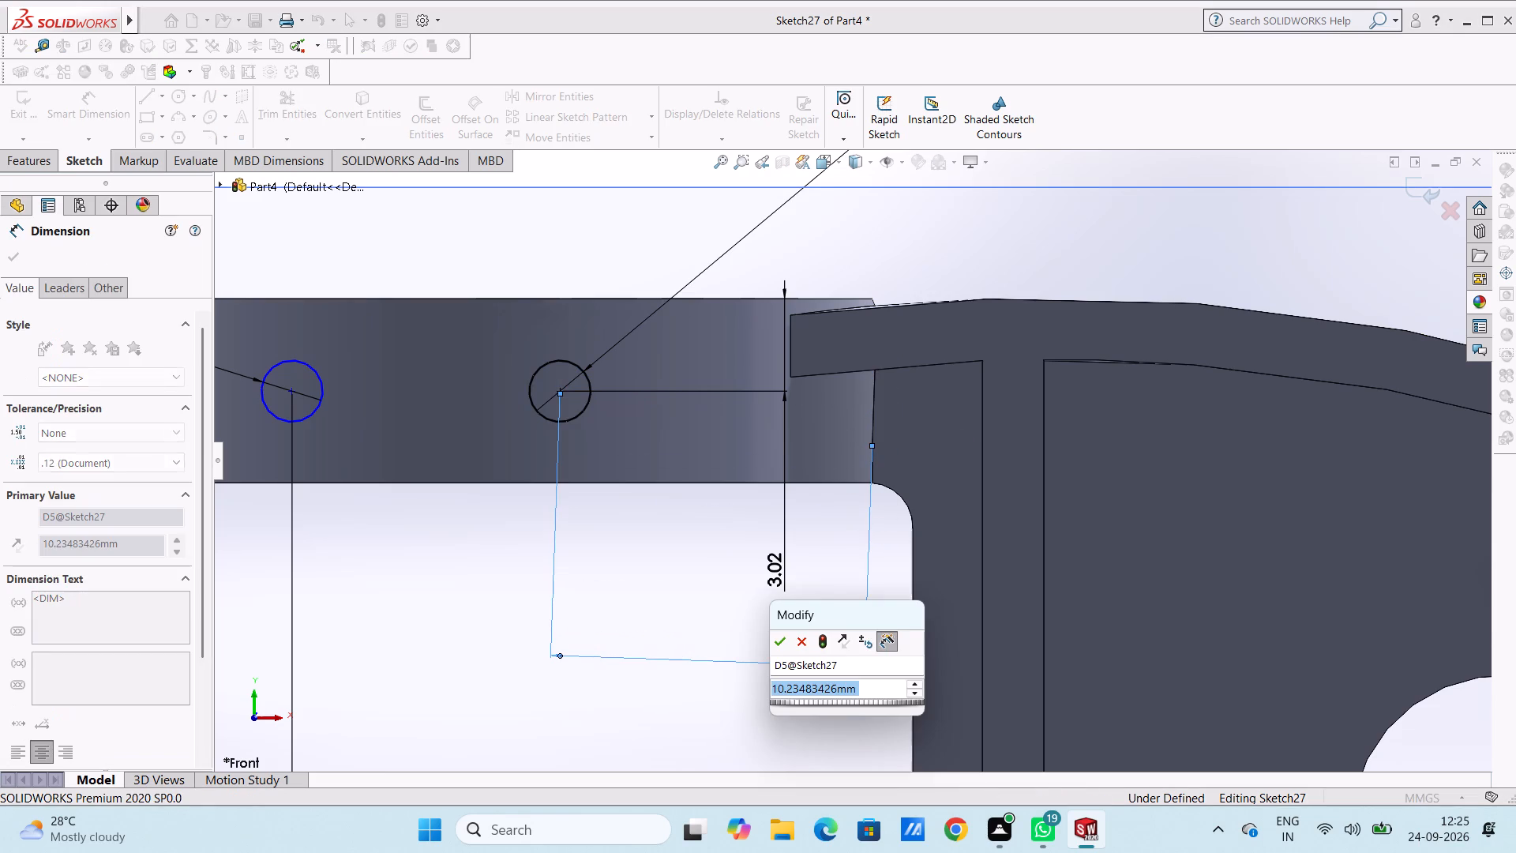
pyautogui.press('7')
pyautogui.press('Return')
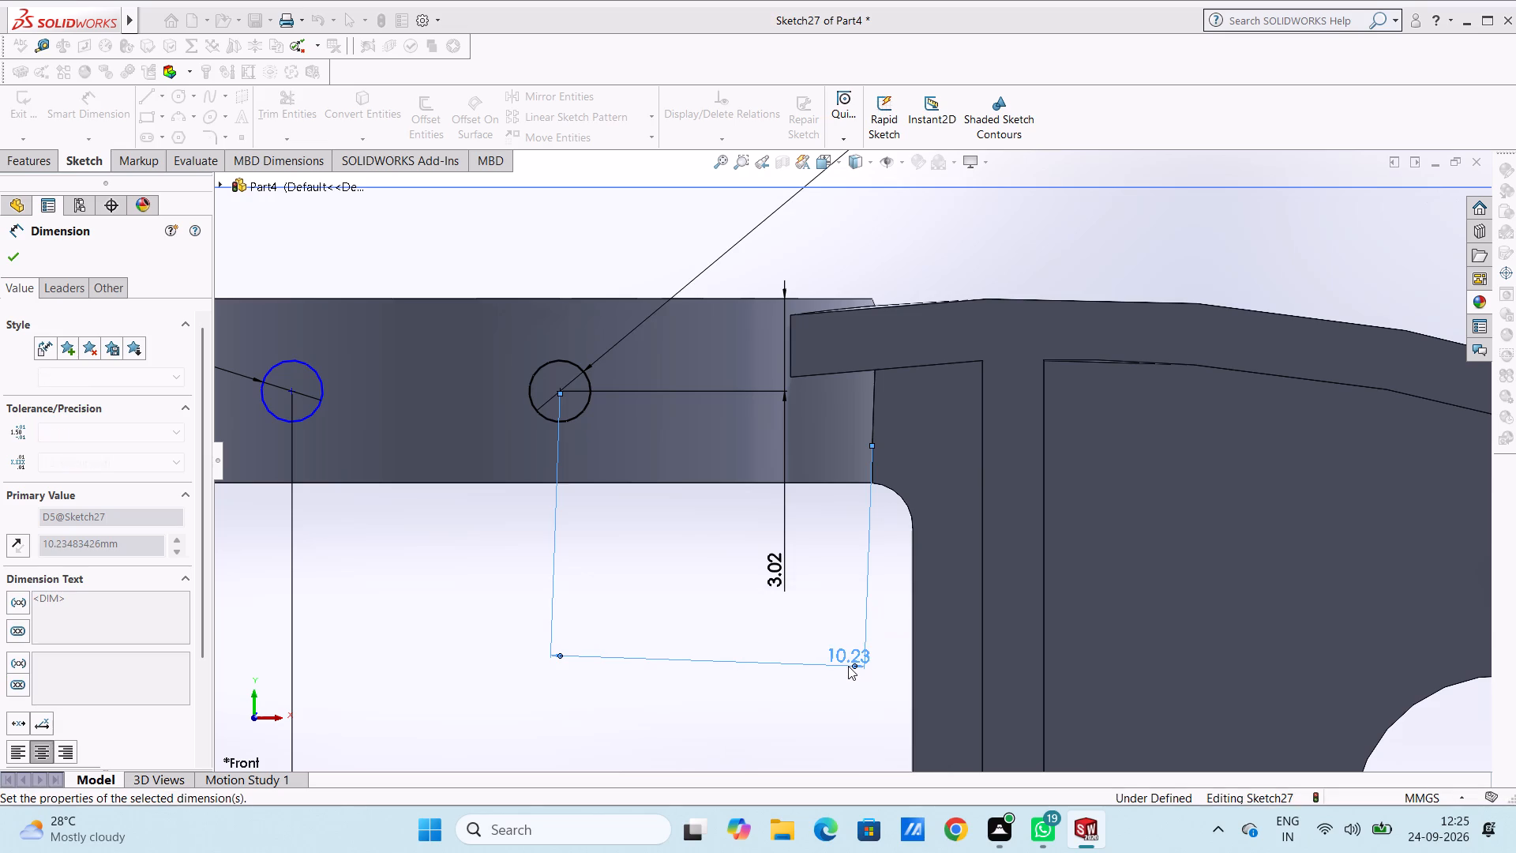
pyautogui.click(603, 656)
pyautogui.scroll(4, 603, 656)
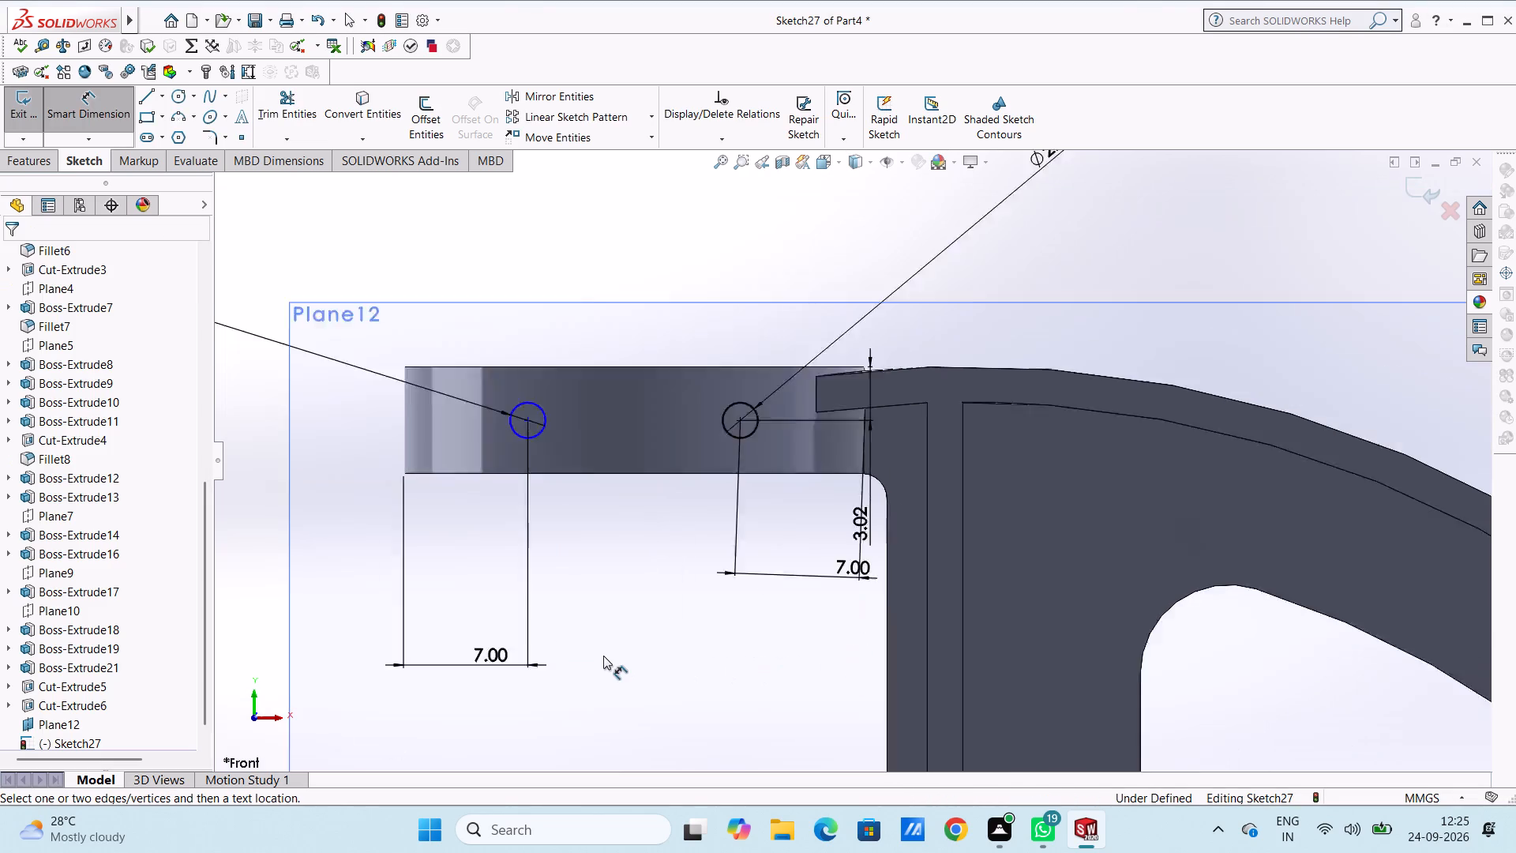
# Cut-extrude both 2 mm circles through the upper ring's walls using Mid Plane with a 60 mm depth.
pyautogui.scroll(1, 603, 656)
pyautogui.moveTo(704, 559); pyautogui.dragTo(698, 657, button='middle')
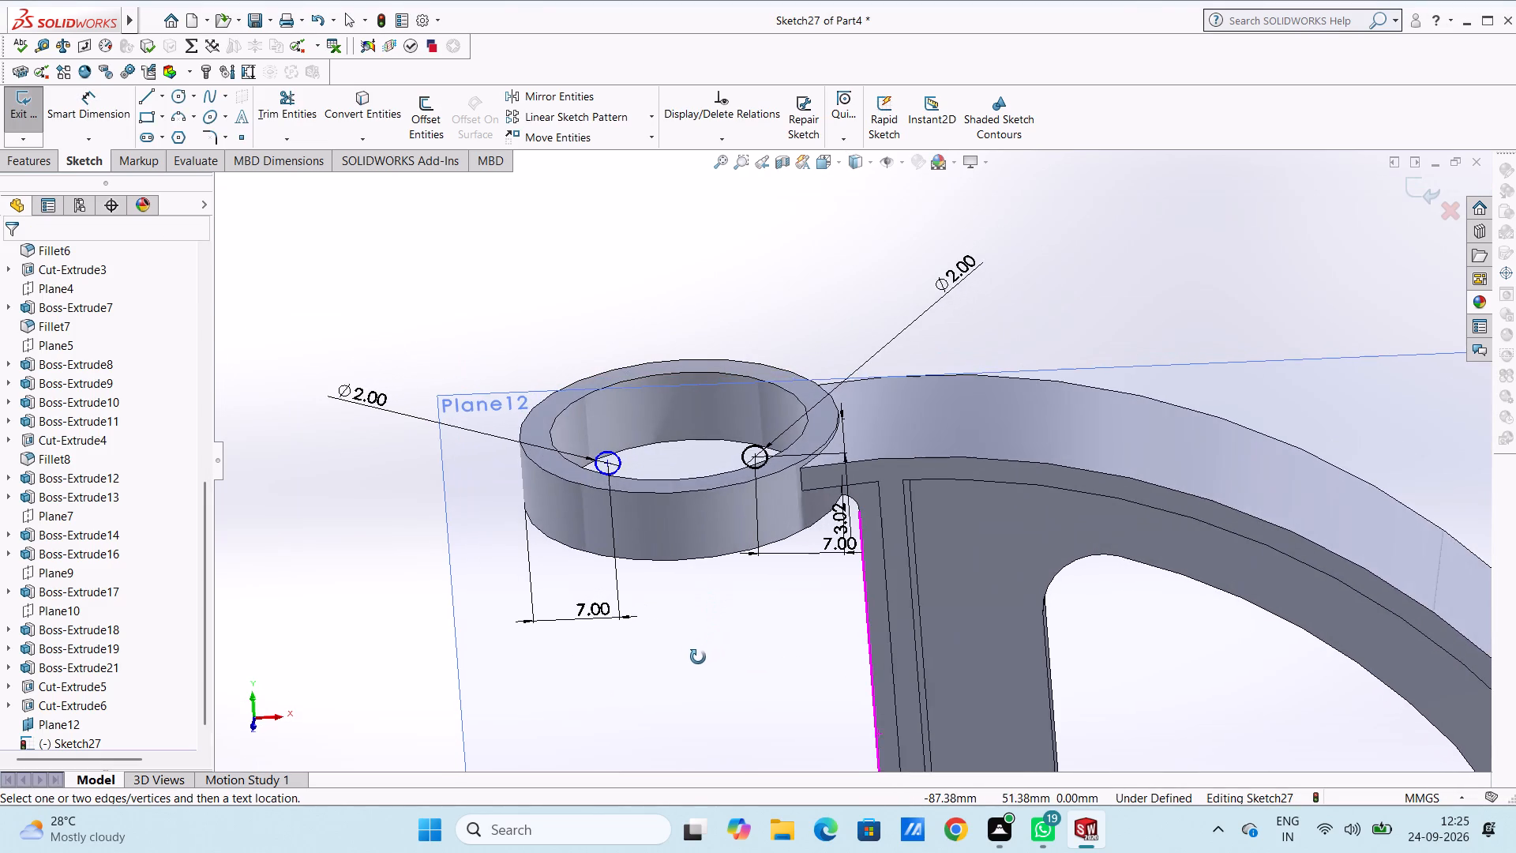
pyautogui.moveTo(698, 657); pyautogui.dragTo(706, 702, button='middle')
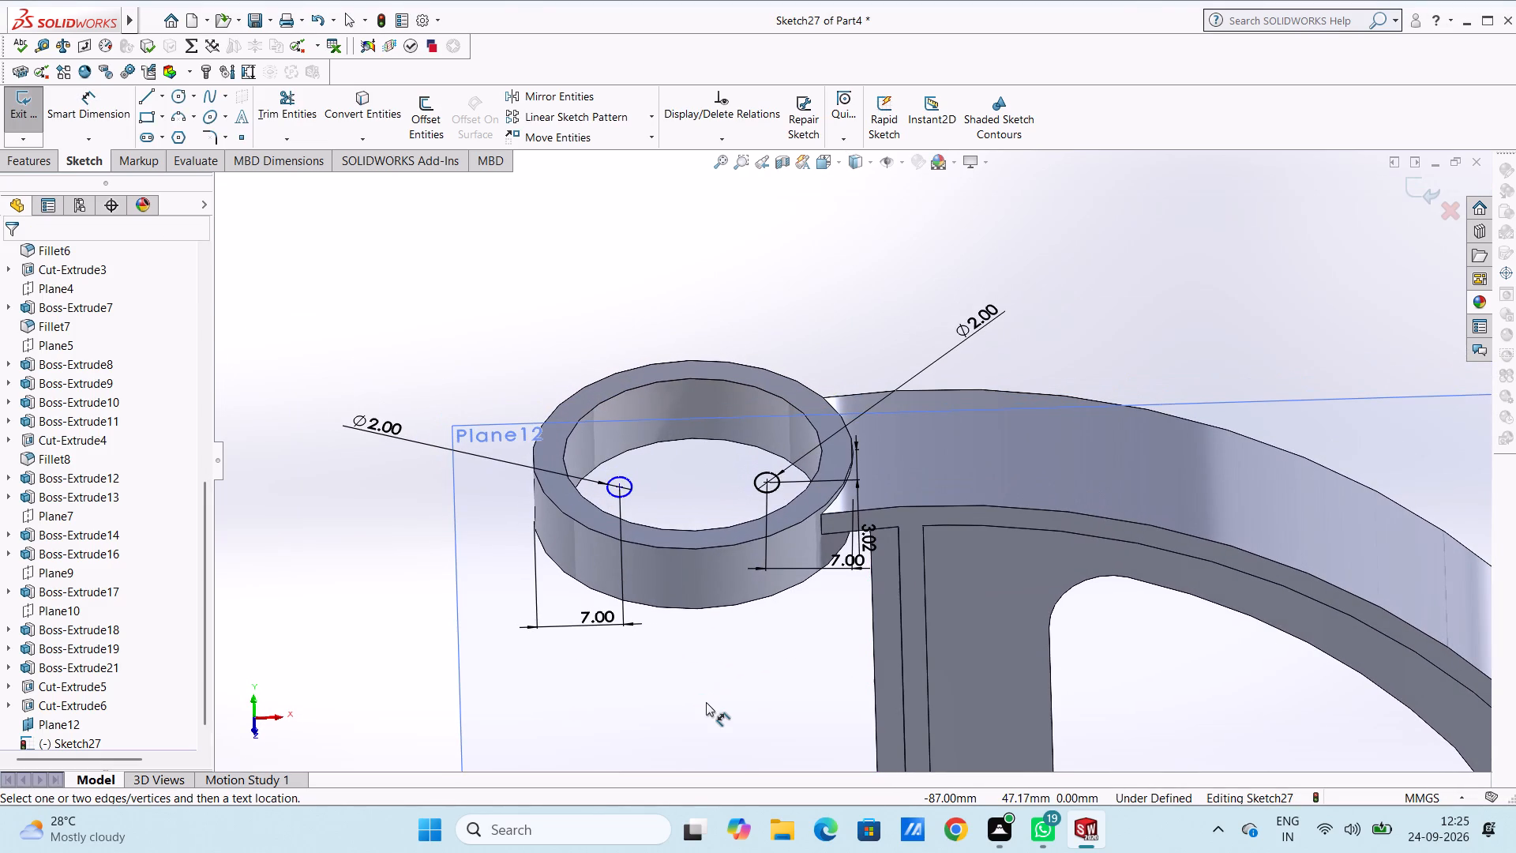
pyautogui.click(92, 113)
pyautogui.click(36, 164)
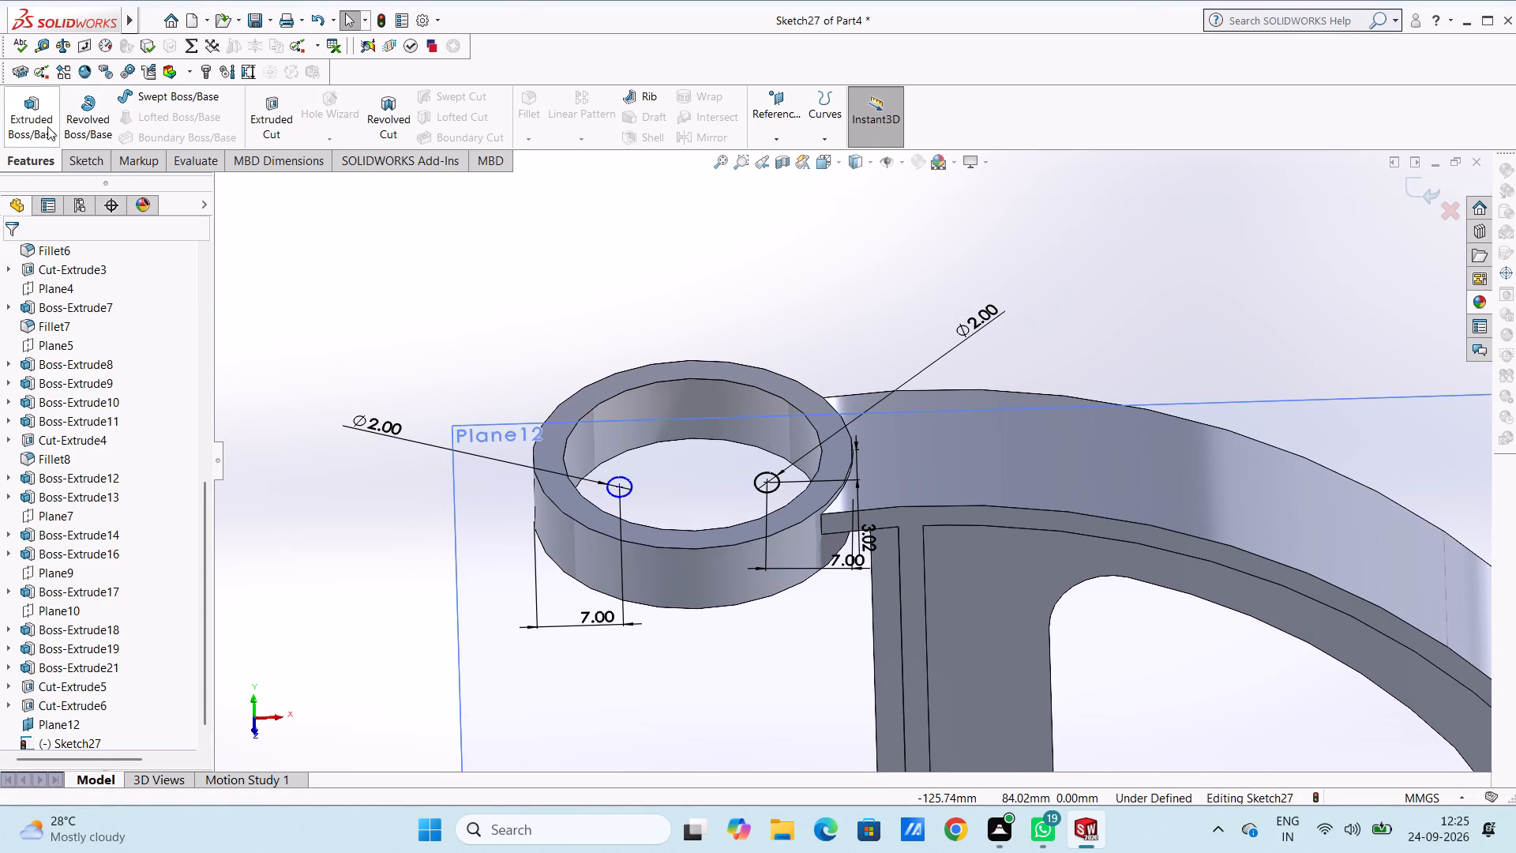
pyautogui.click(280, 108)
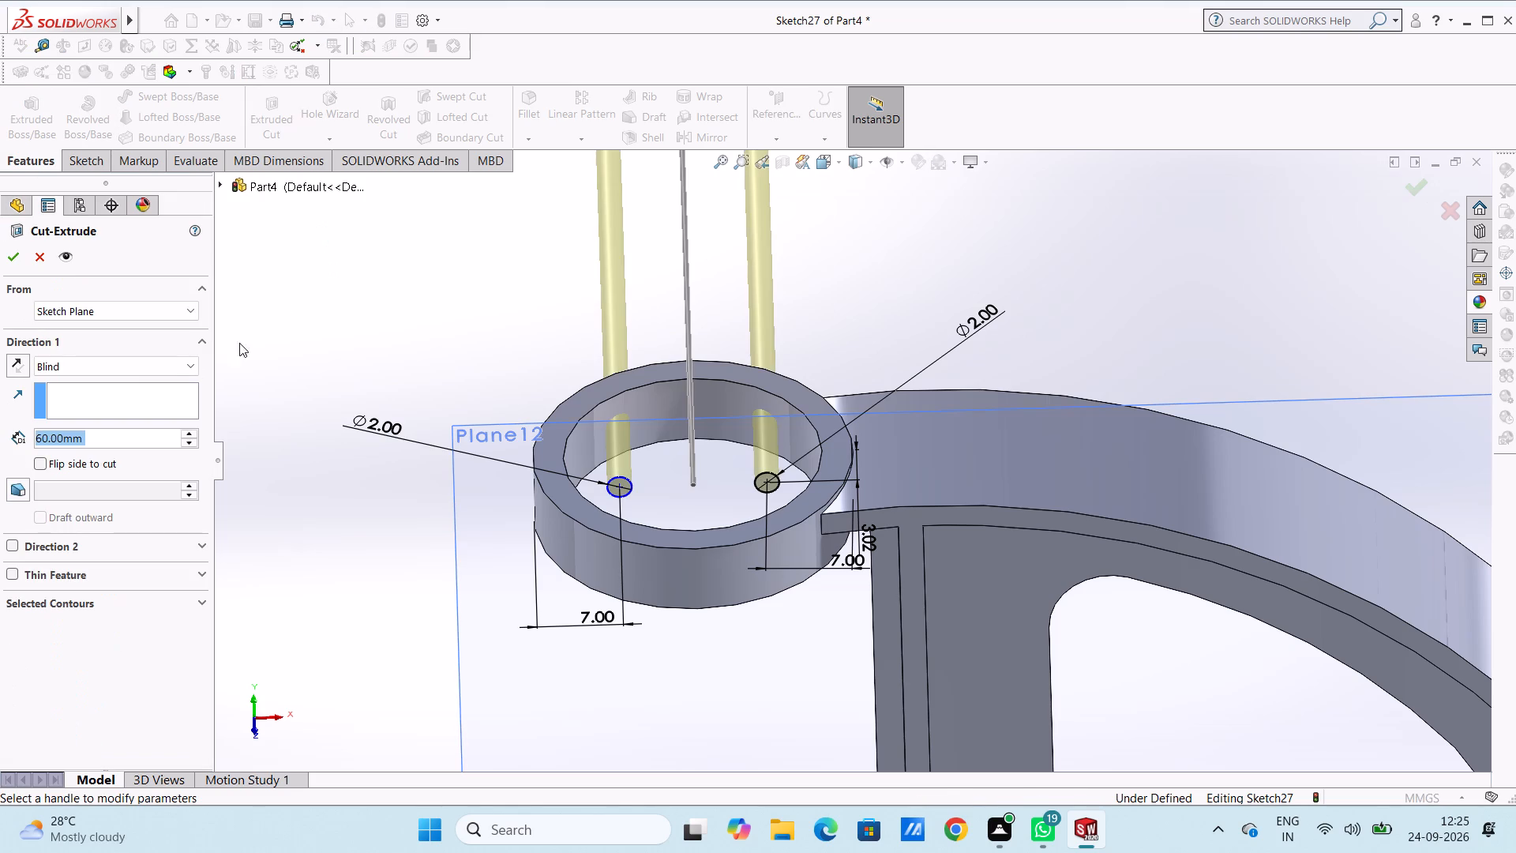
pyautogui.click(167, 363)
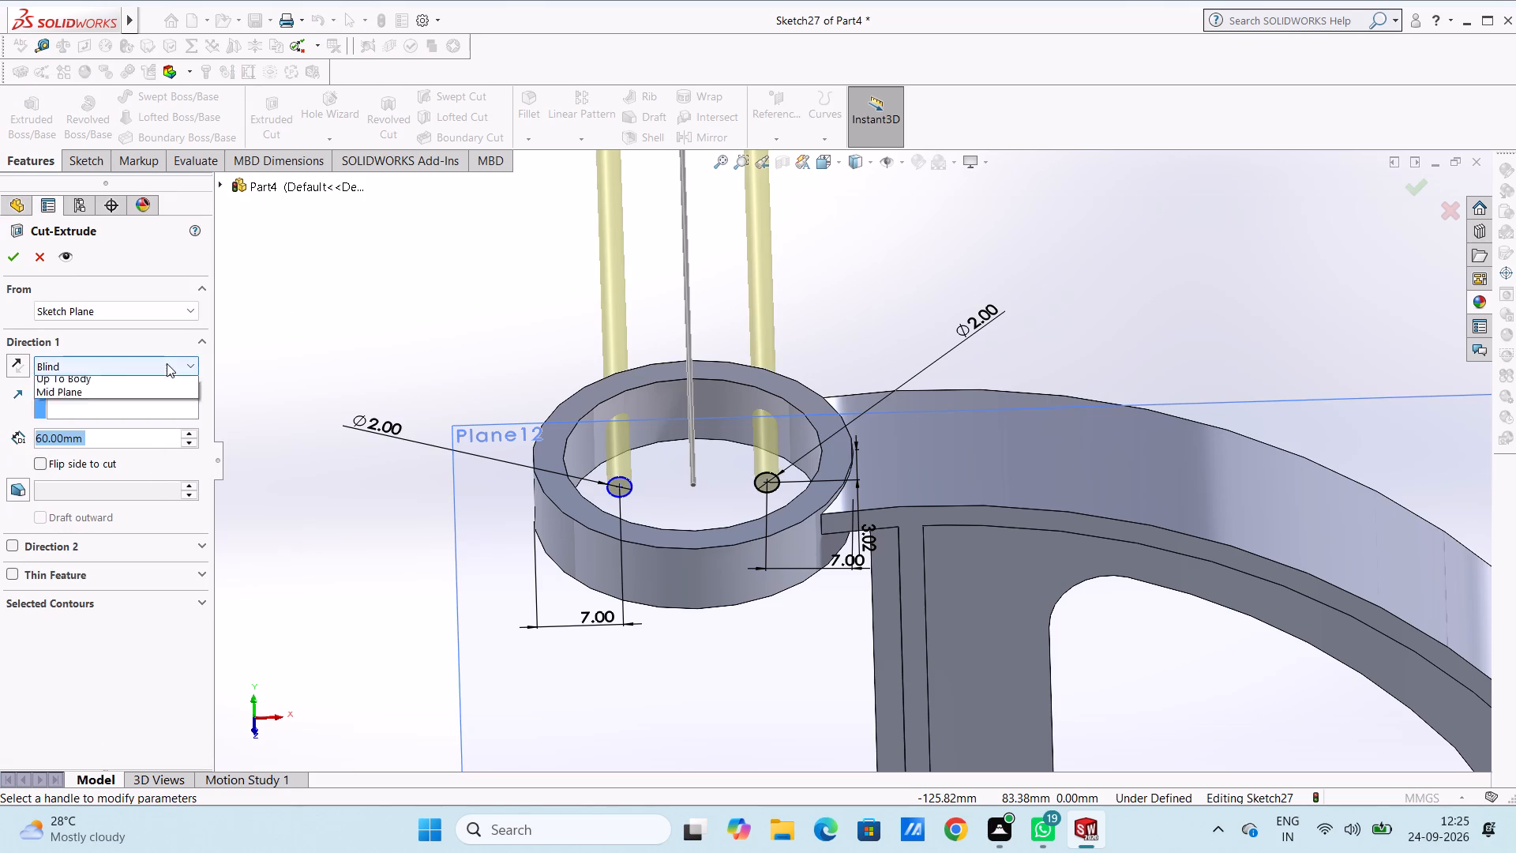
pyautogui.click(133, 494)
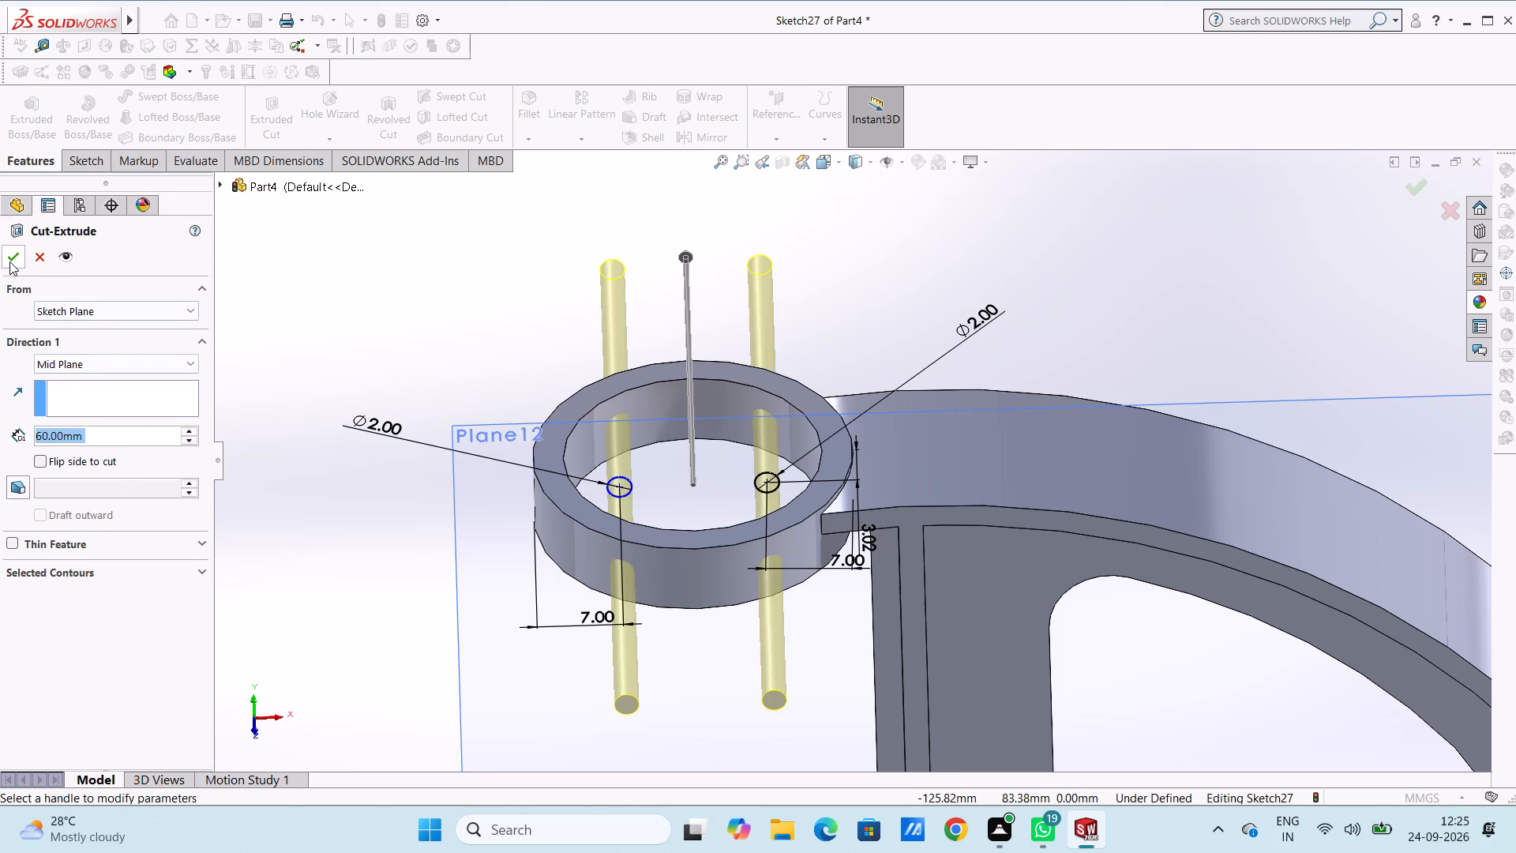
pyautogui.click(9, 258)
pyautogui.click(384, 306)
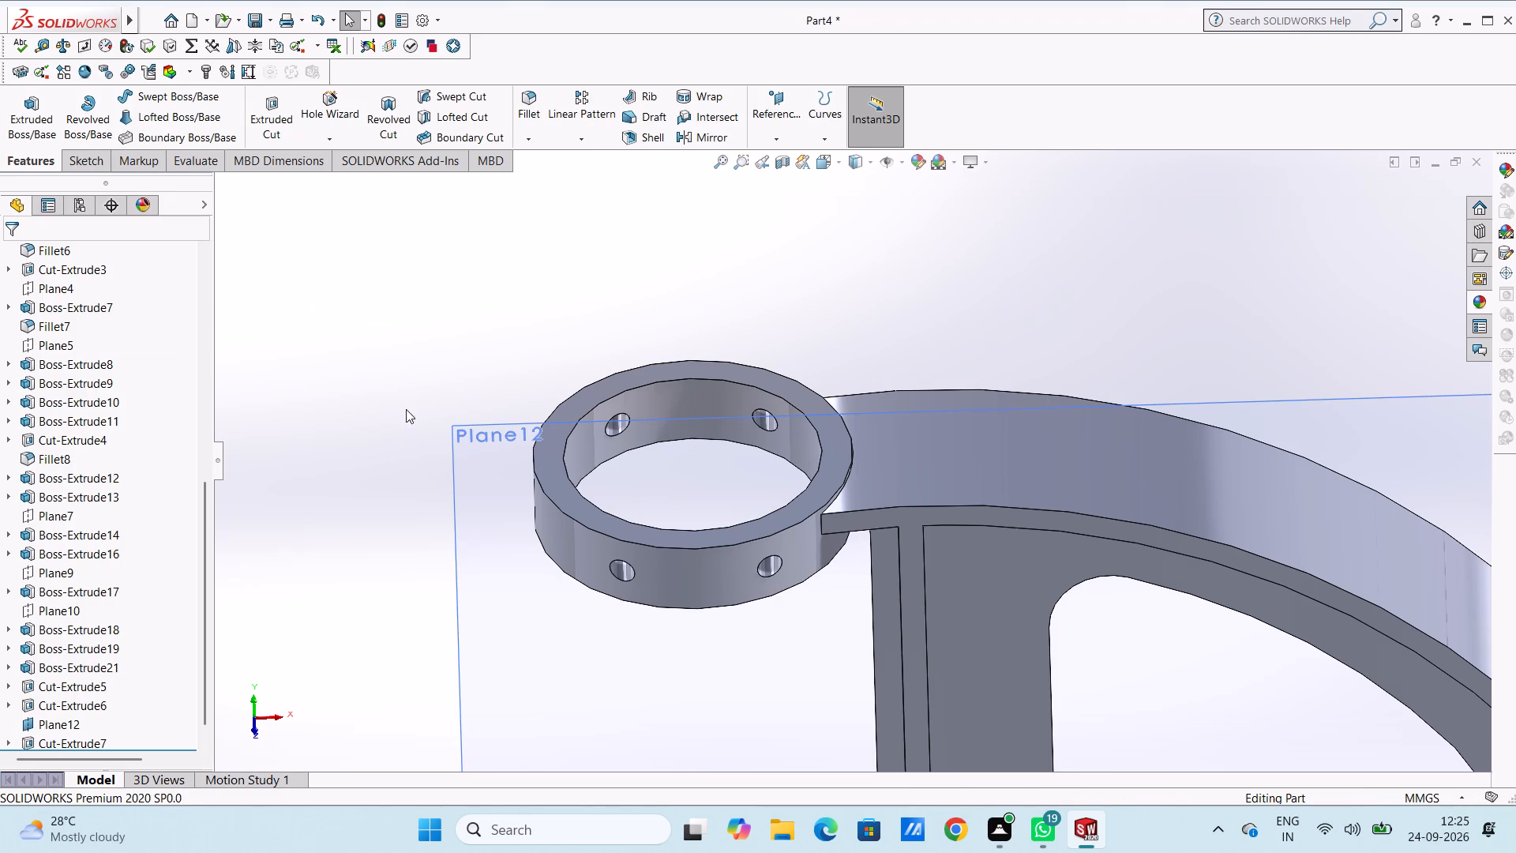
# Hide Plane12.
pyautogui.scroll(-2, 130, 675)
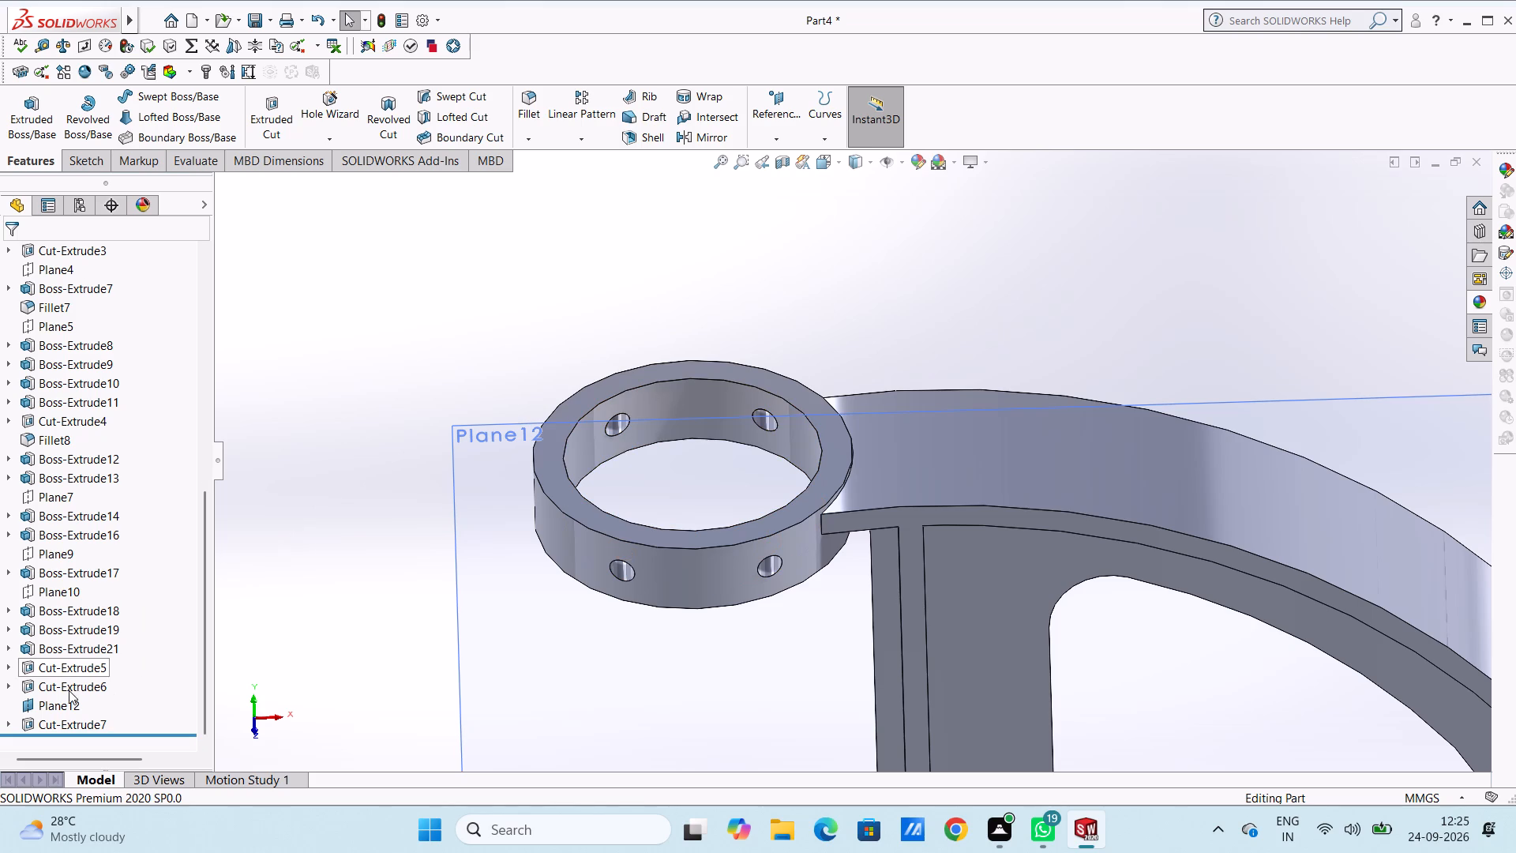
pyautogui.click(69, 703)
pyautogui.click(111, 686)
pyautogui.click(328, 604)
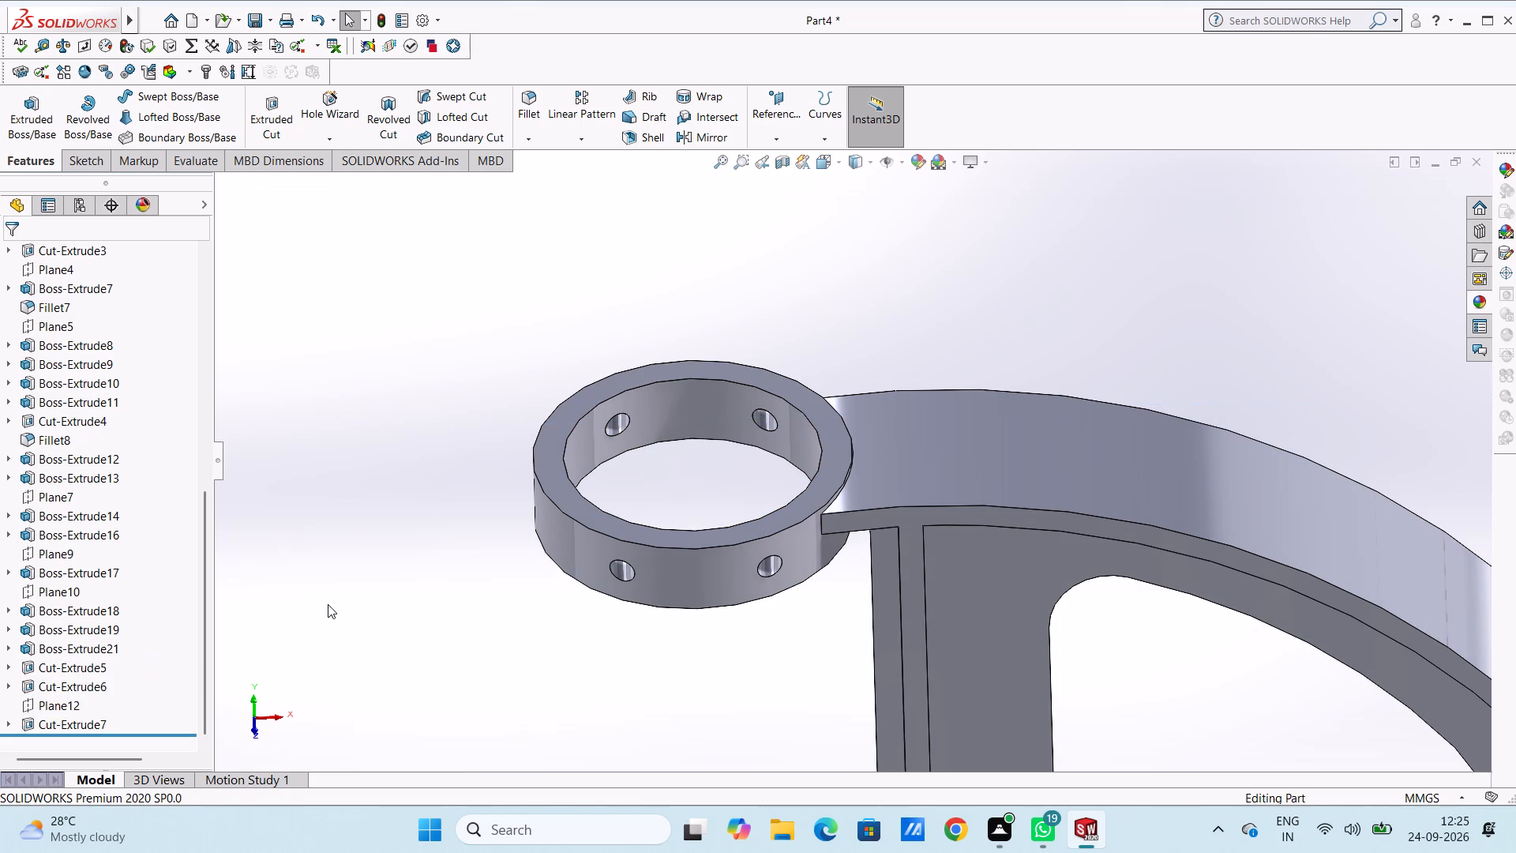
# Fillet the outer end edge of the small hollow boss on the front lug with a 1 mm radius.
pyautogui.hotkey('ctrl', '7')
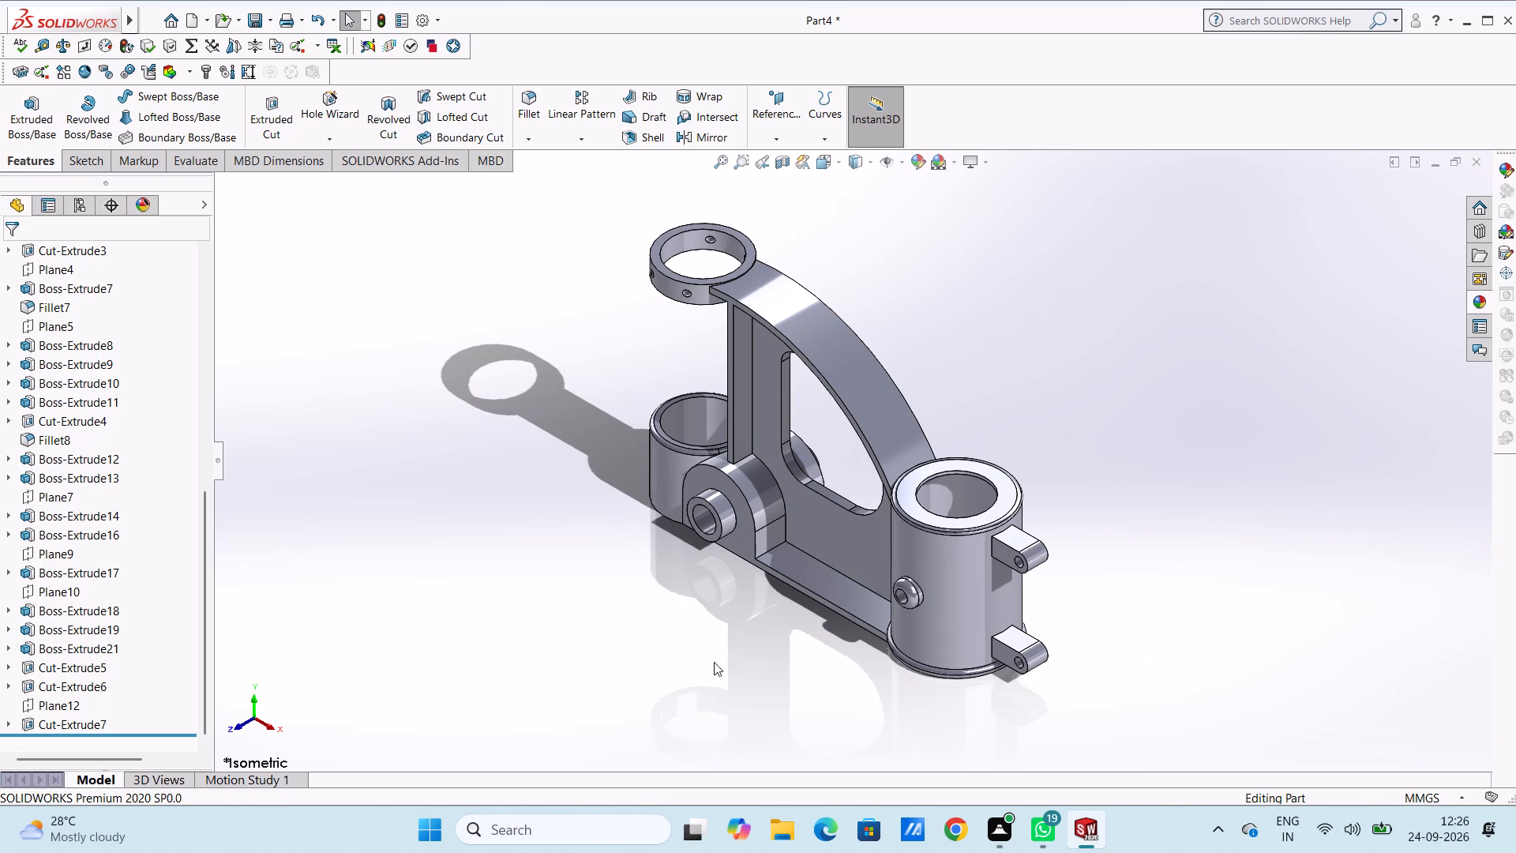
pyautogui.scroll(-8, 745, 530)
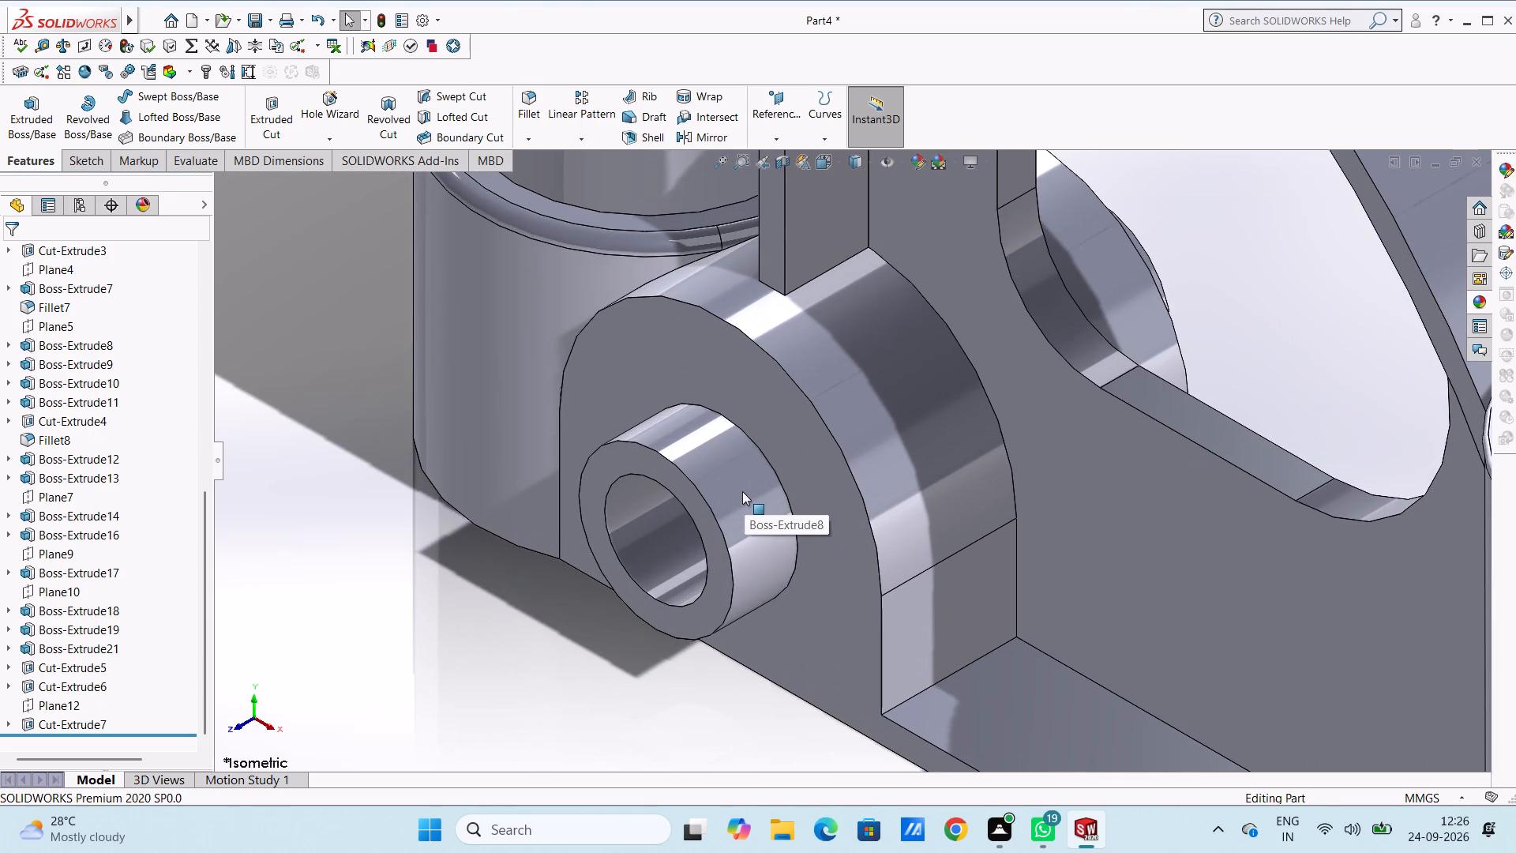
pyautogui.click(527, 107)
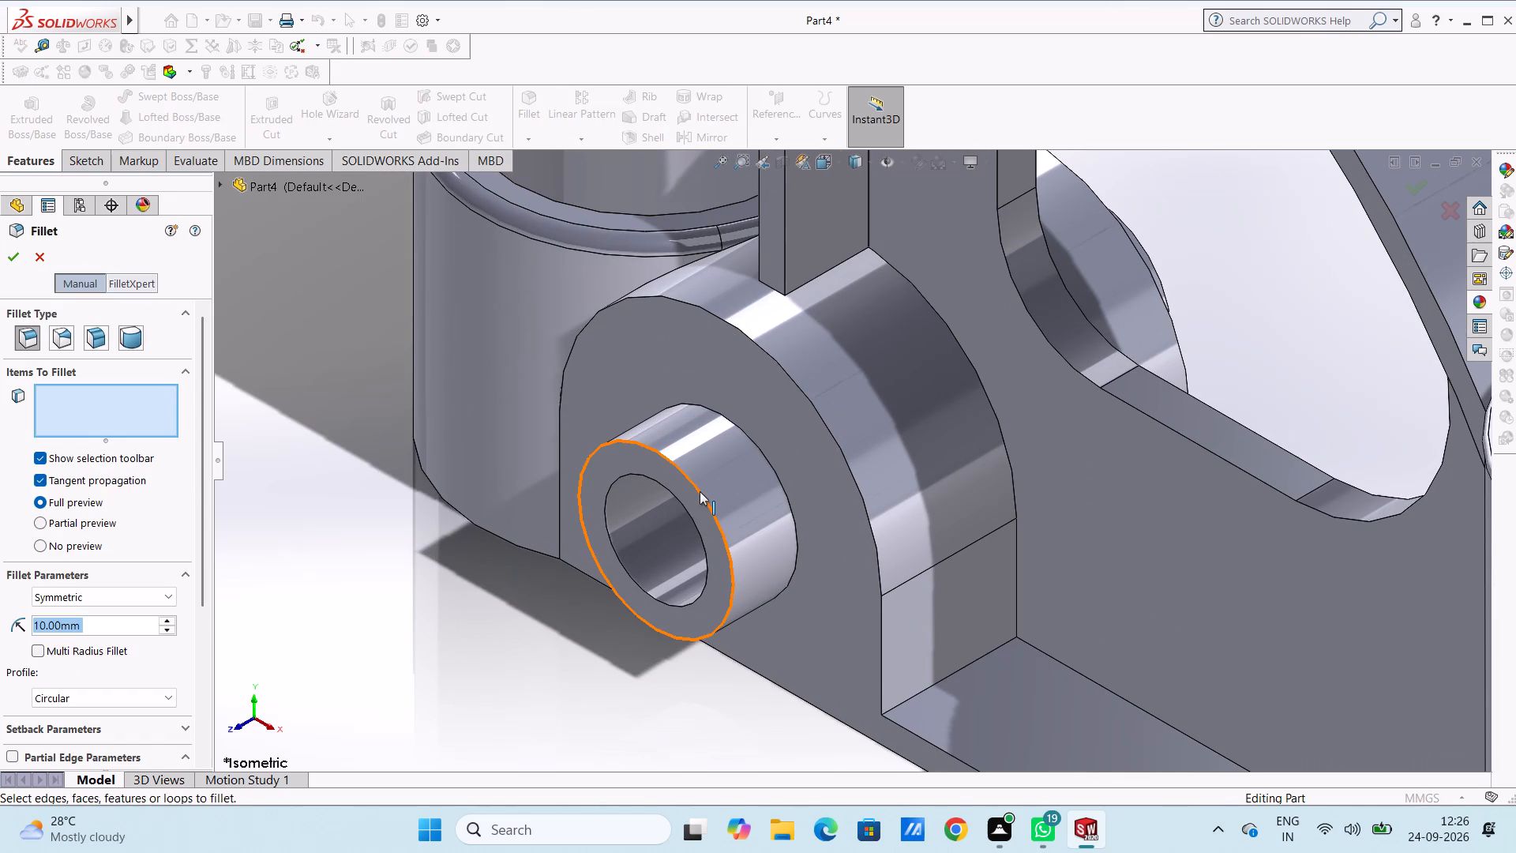
pyautogui.click(702, 494)
pyautogui.press('1')
pyautogui.press('Return')
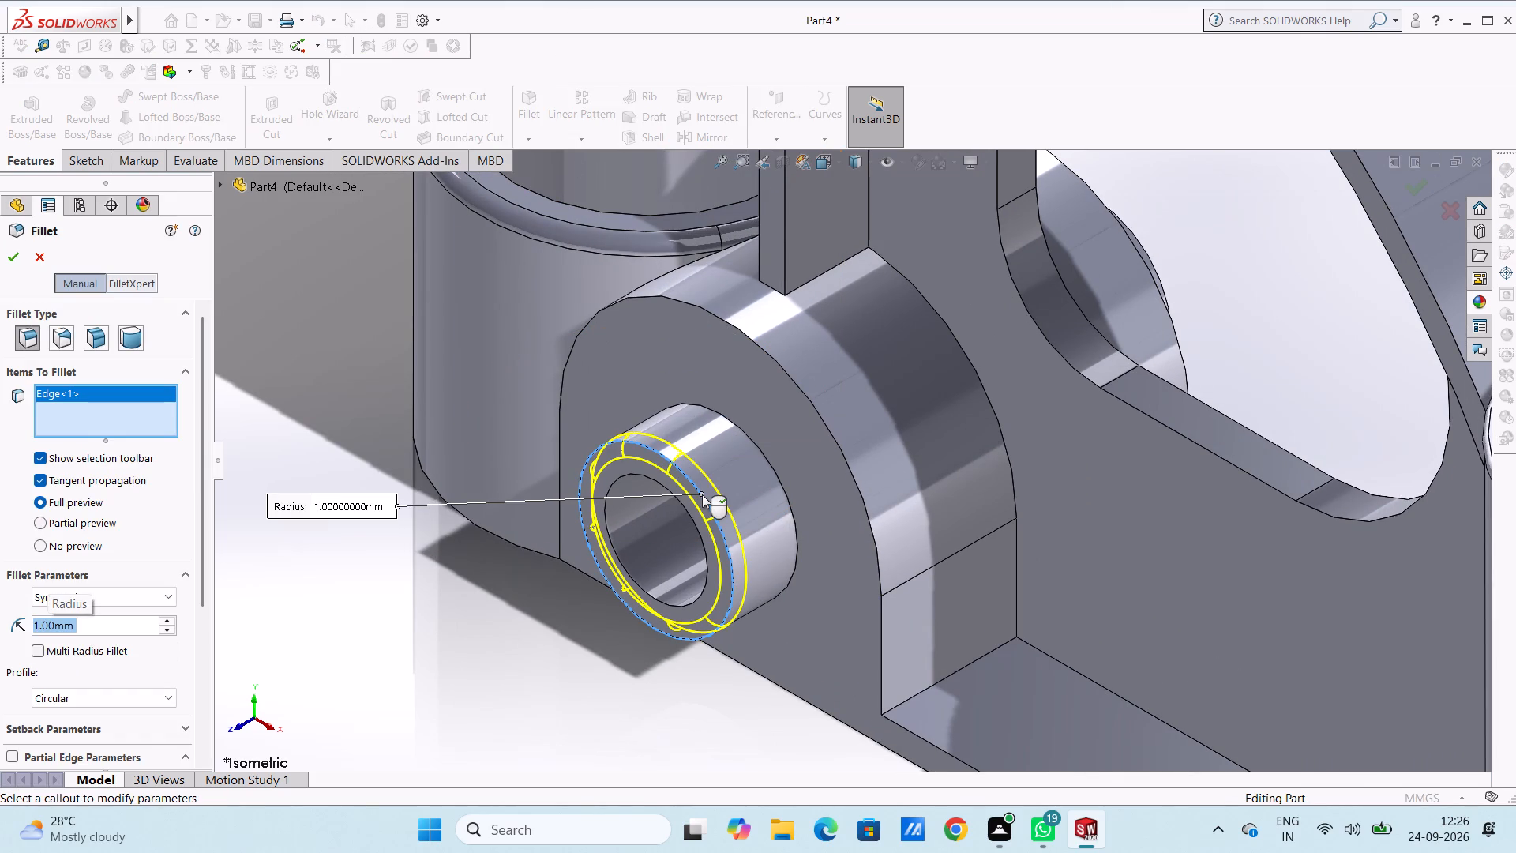
pyautogui.click(12, 249)
# Fillet the outer end edge of the matching hollow boss on the opposite side with a 1 mm radius.
pyautogui.scroll(4, 340, 490)
pyautogui.moveTo(1439, 265); pyautogui.dragTo(1373, 333, button='middle')
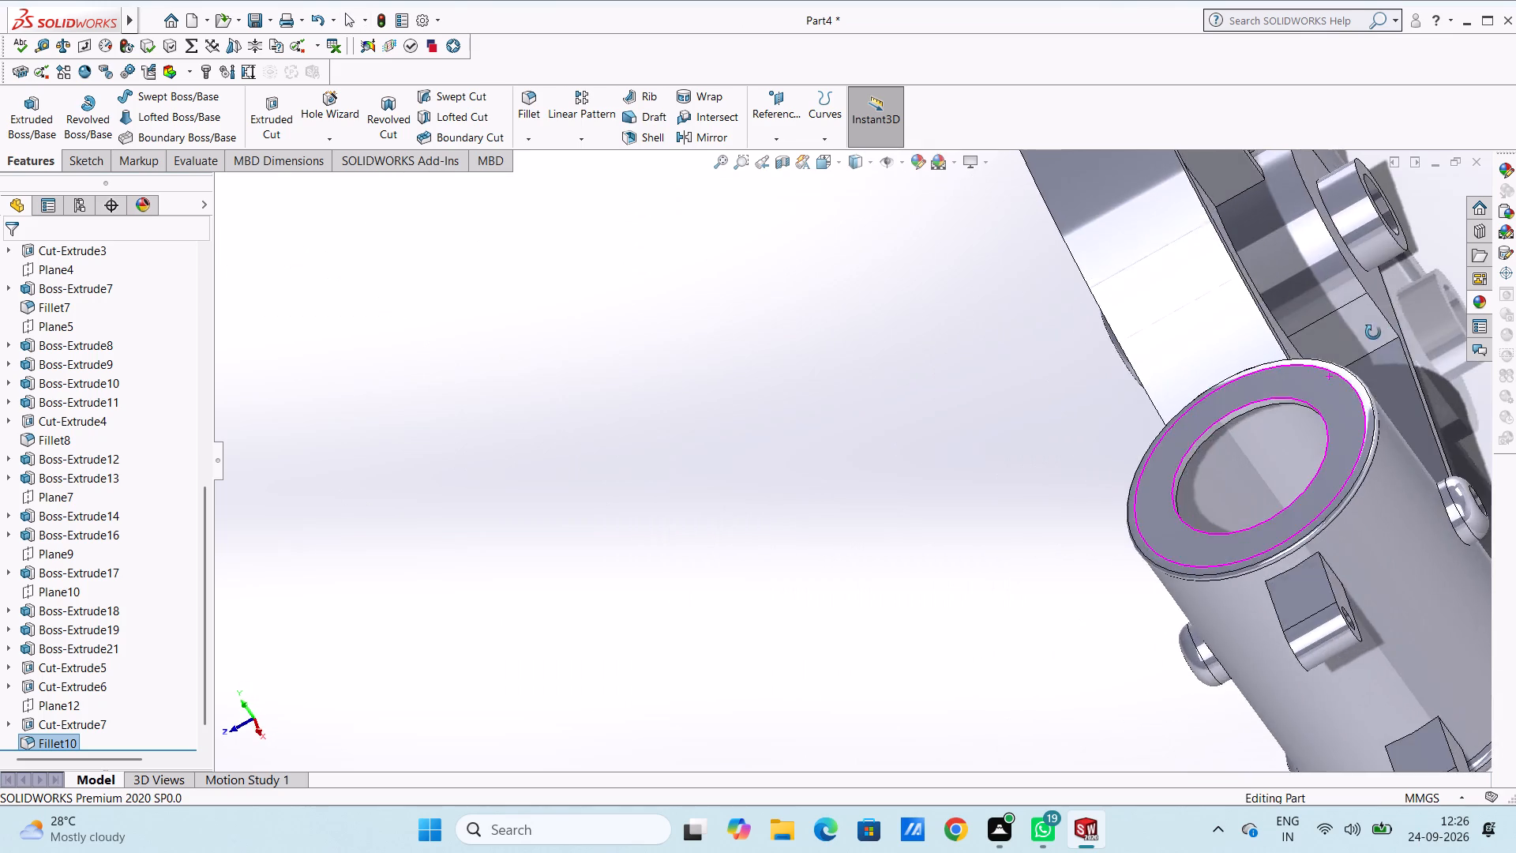
pyautogui.moveTo(1373, 333); pyautogui.dragTo(1374, 333, button='middle')
pyautogui.scroll(2, 1388, 291)
pyautogui.scroll(-5, 1195, 284)
pyautogui.scroll(-10, 1123, 318)
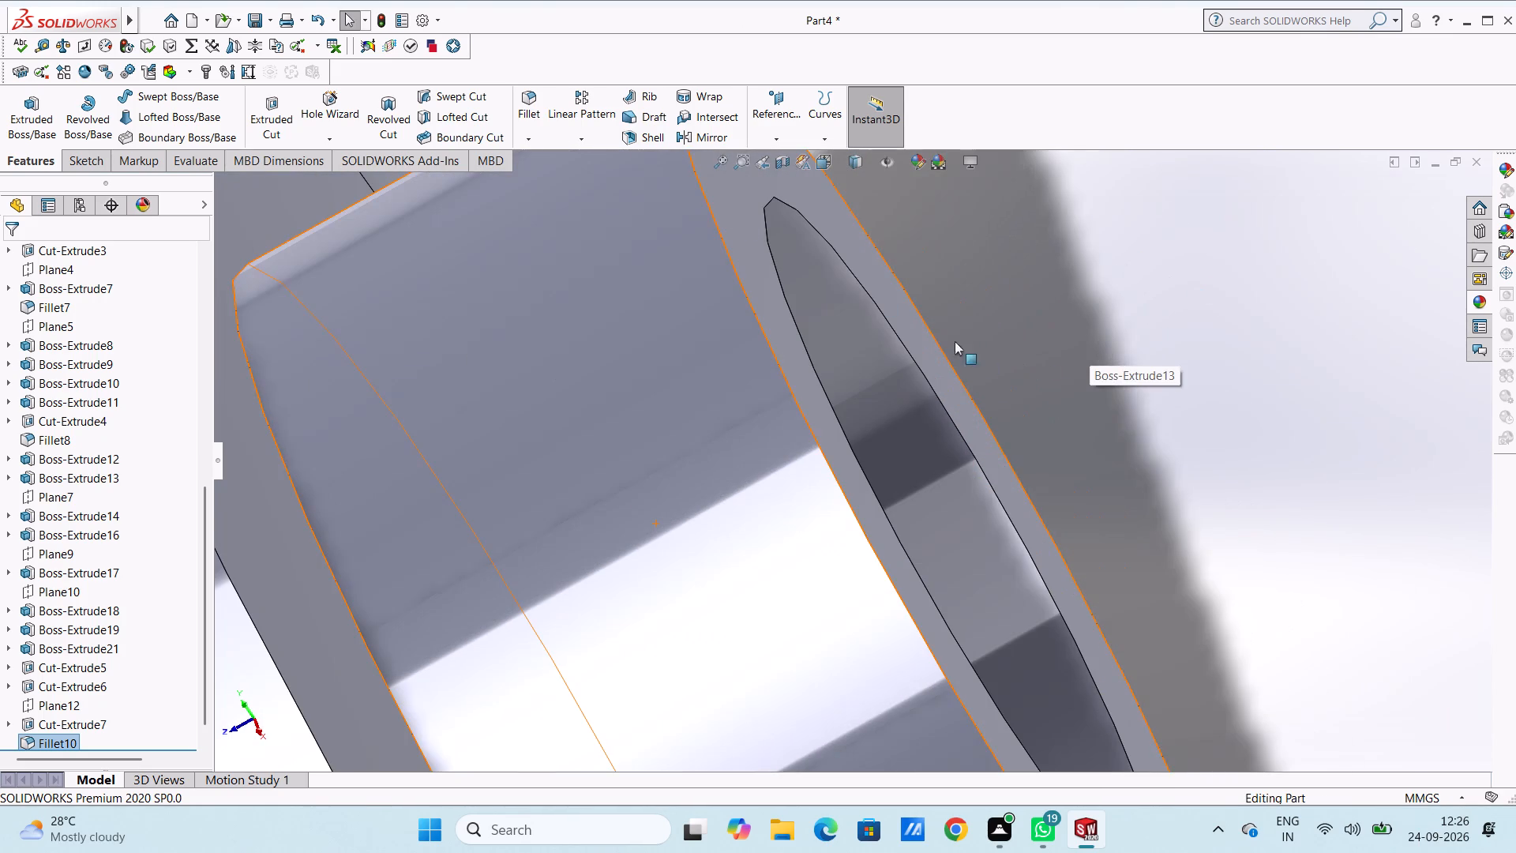
pyautogui.click(534, 105)
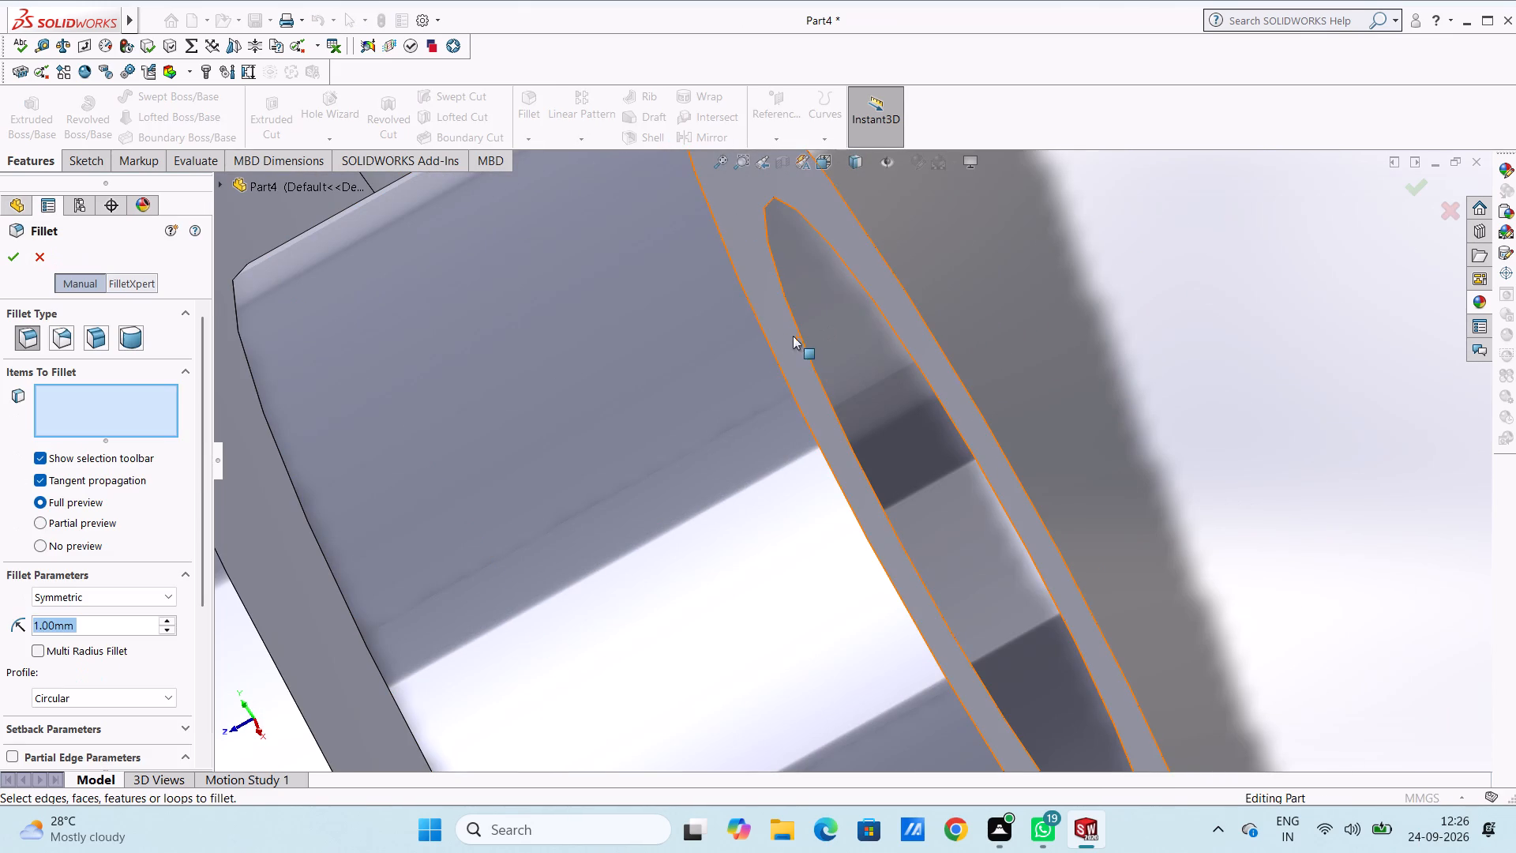
pyautogui.click(770, 348)
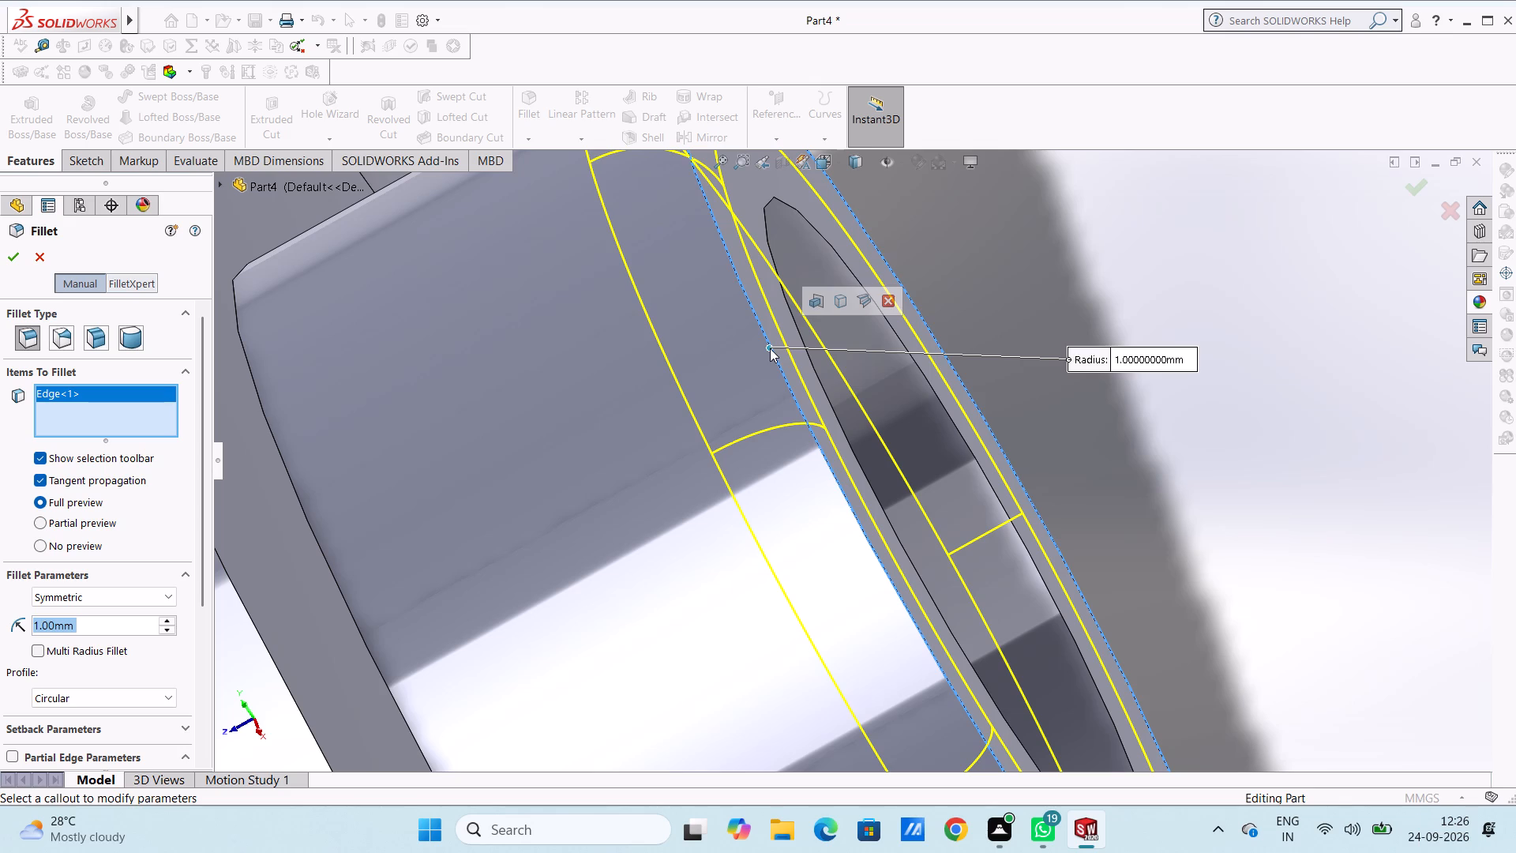
pyautogui.press('Return')
# Fillet the base flange's outer and web-junction edges plus the adjoining boss lug edges on both sides with a 1 mm radius.
pyautogui.scroll(12, 770, 348)
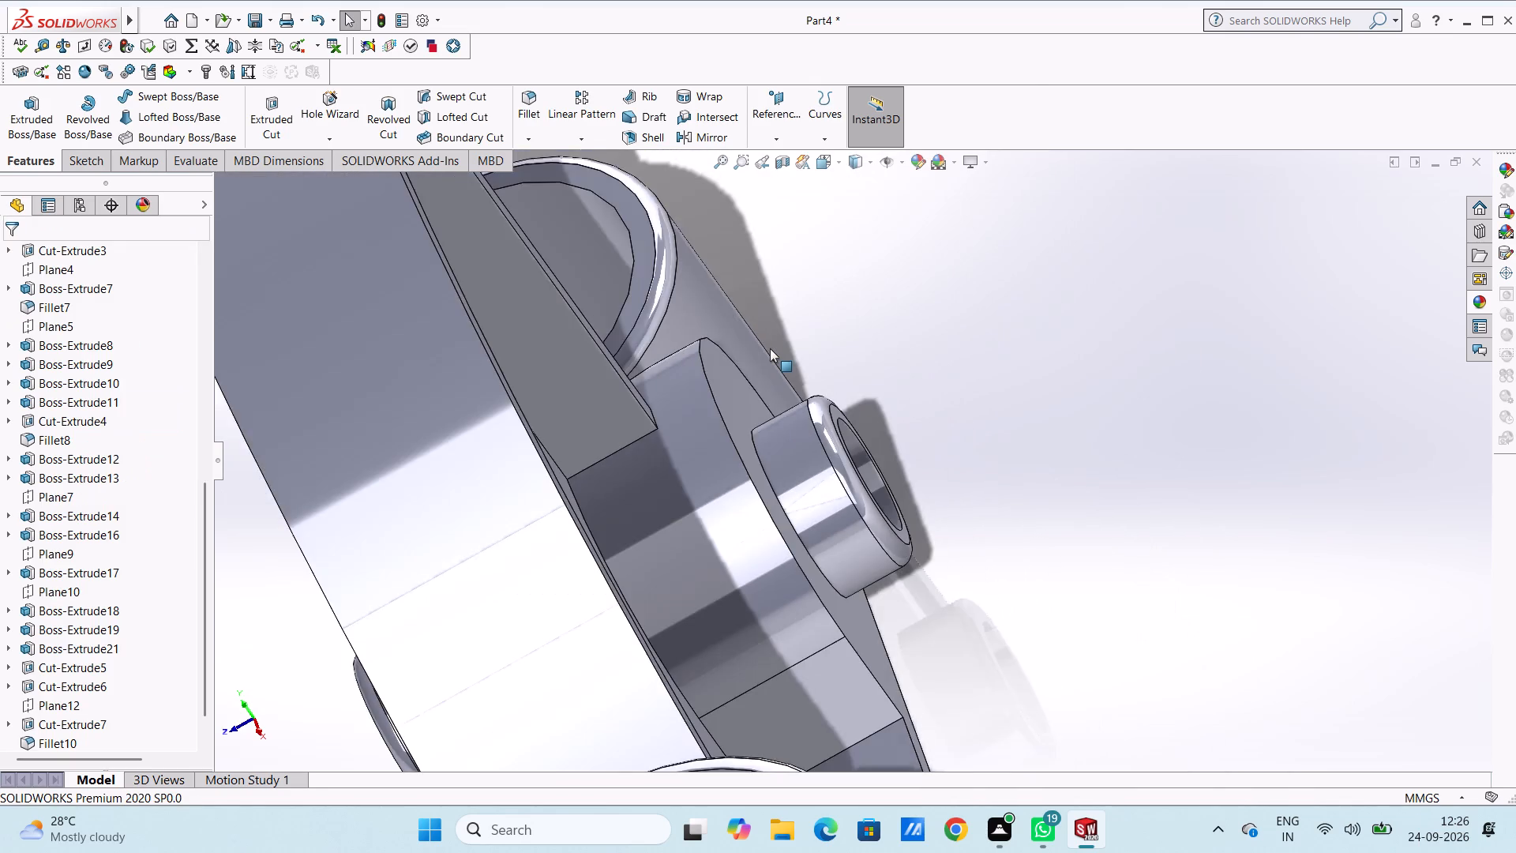
pyautogui.scroll(4, 770, 348)
pyautogui.moveTo(765, 365); pyautogui.dragTo(839, 348, button='middle')
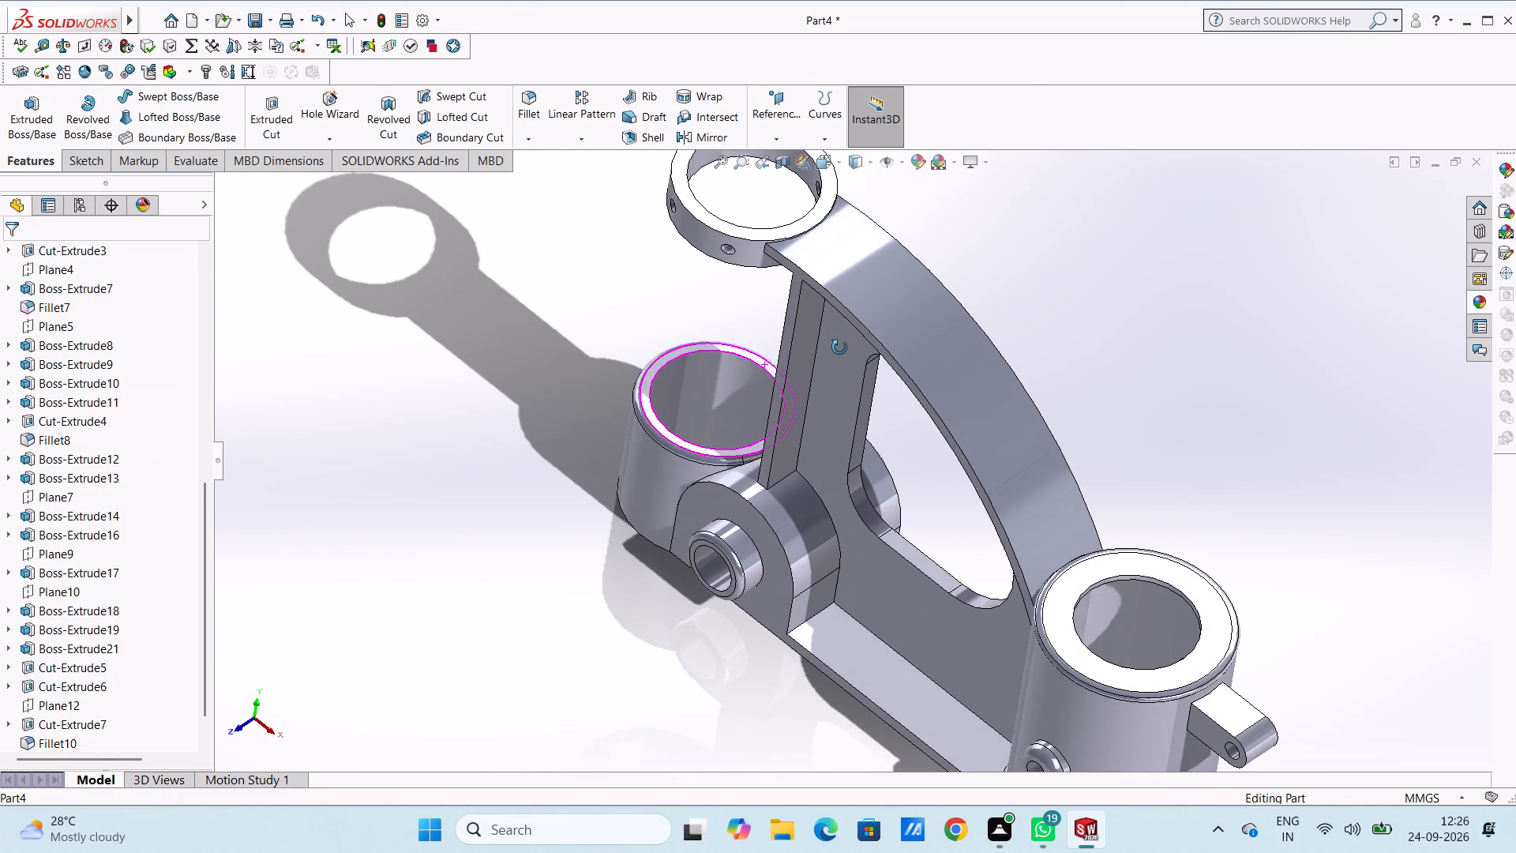
pyautogui.moveTo(839, 348); pyautogui.dragTo(840, 347, button='middle')
pyautogui.scroll(-2, 860, 593)
pyautogui.scroll(1, 730, 718)
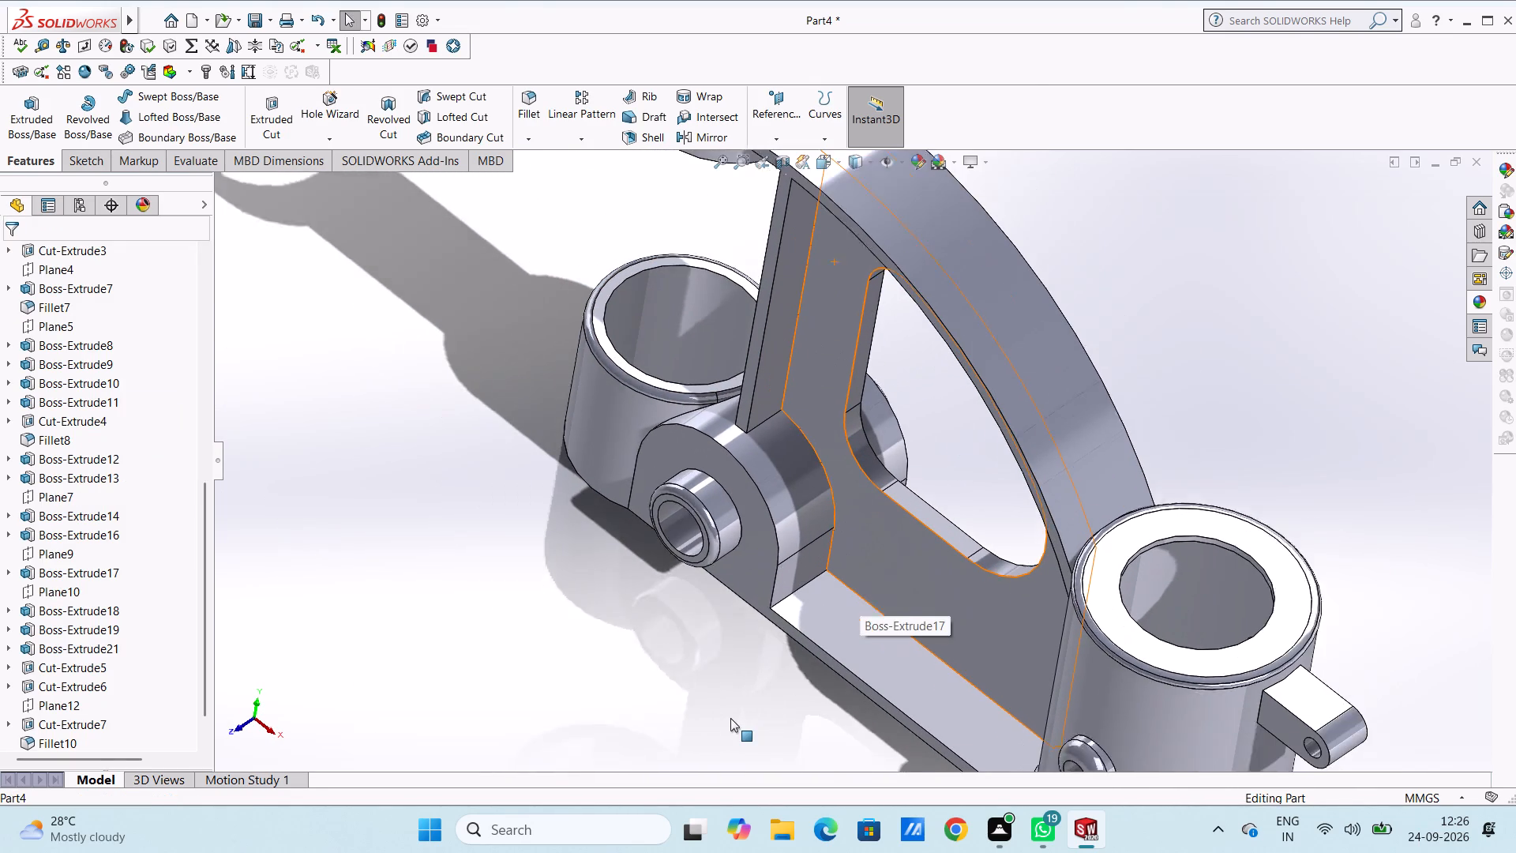
pyautogui.scroll(1, 730, 718)
pyautogui.scroll(-2, 873, 724)
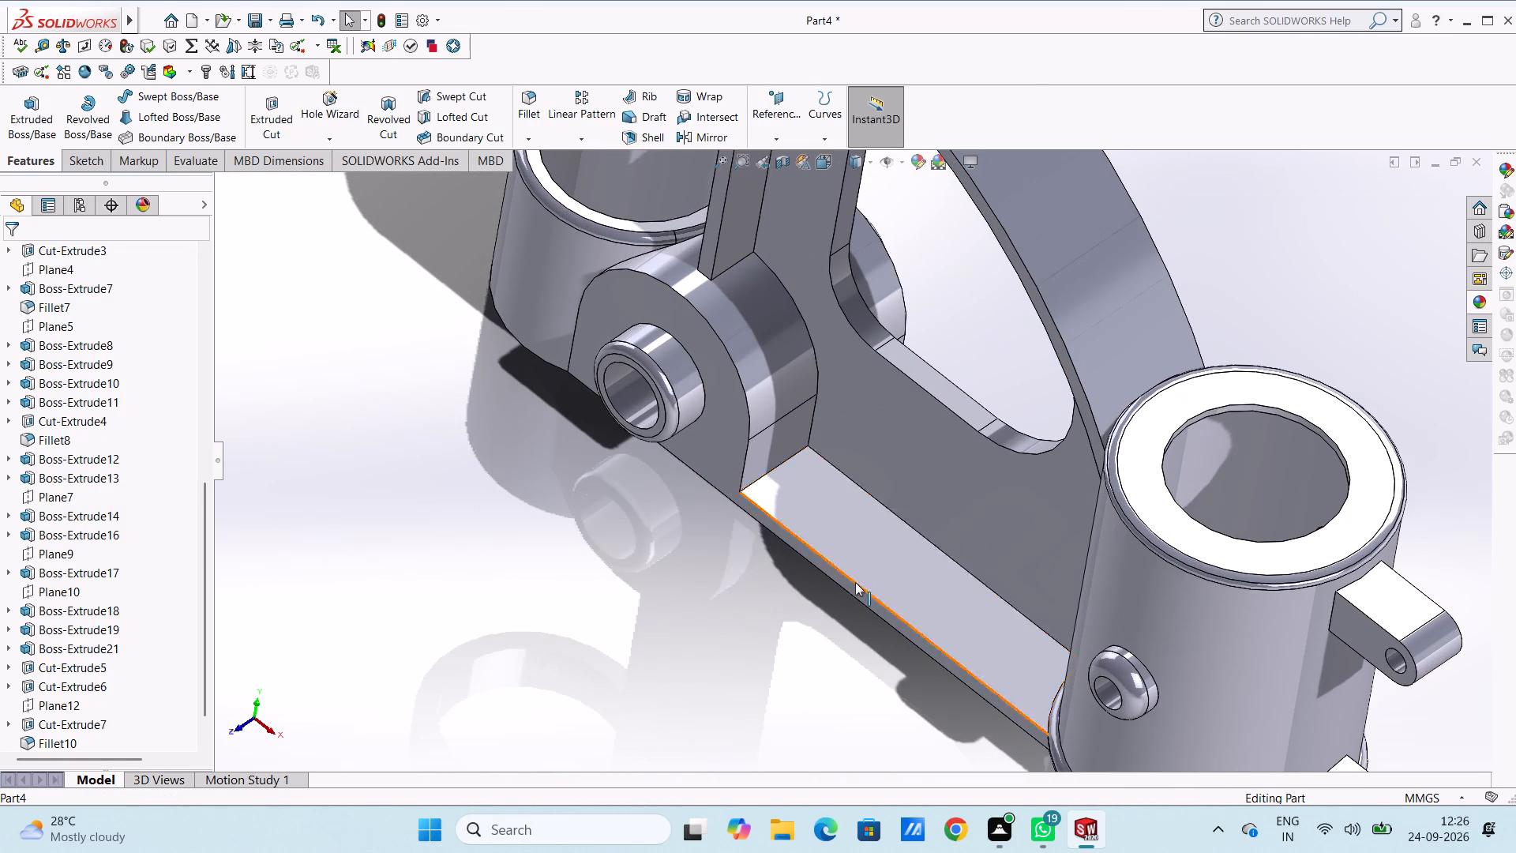
pyautogui.click(855, 582)
pyautogui.click(529, 100)
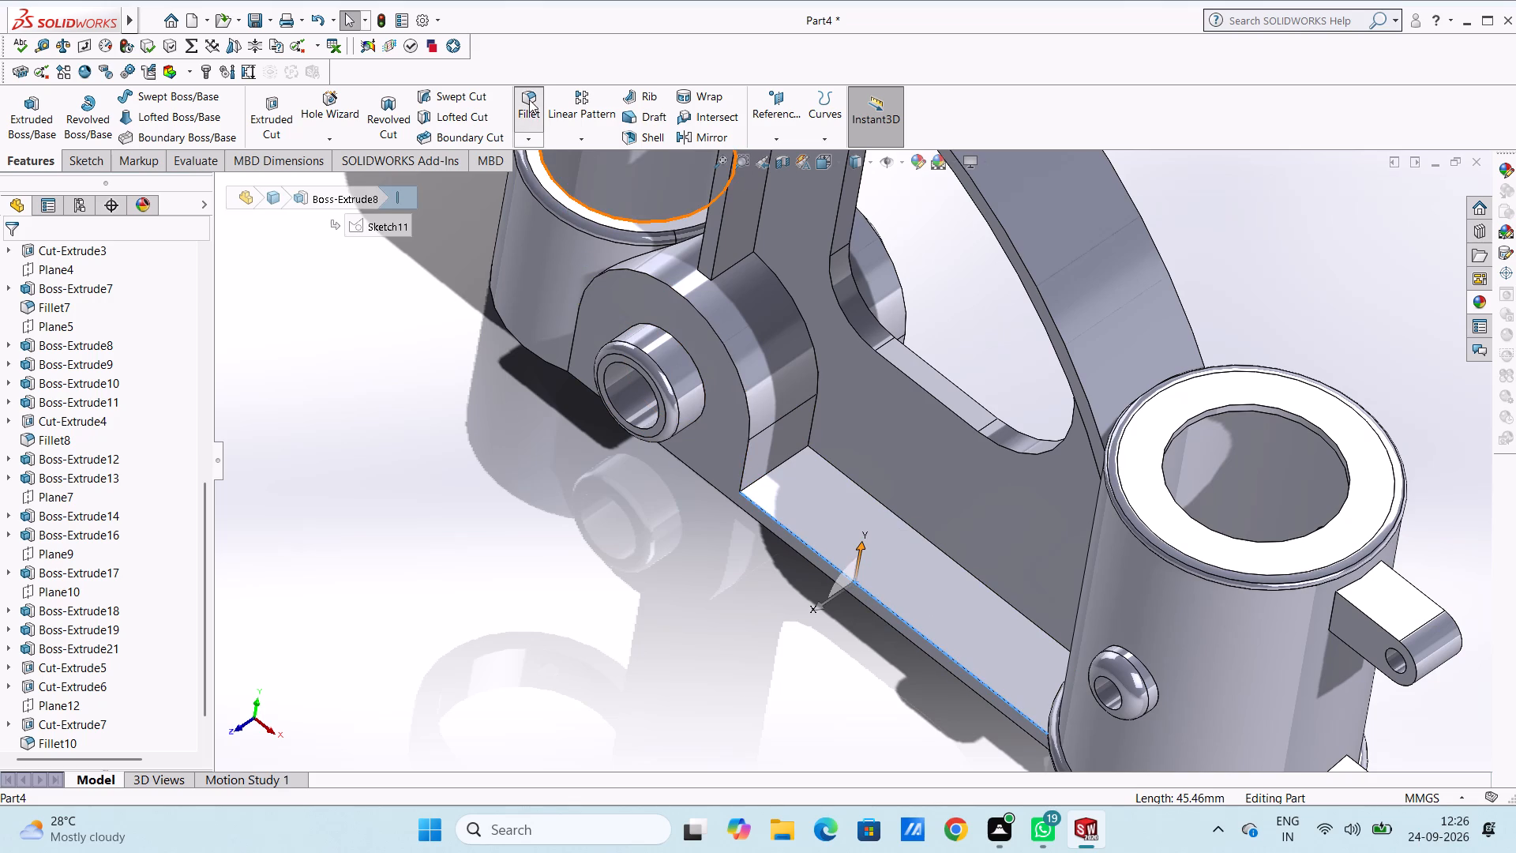
pyautogui.click(871, 495)
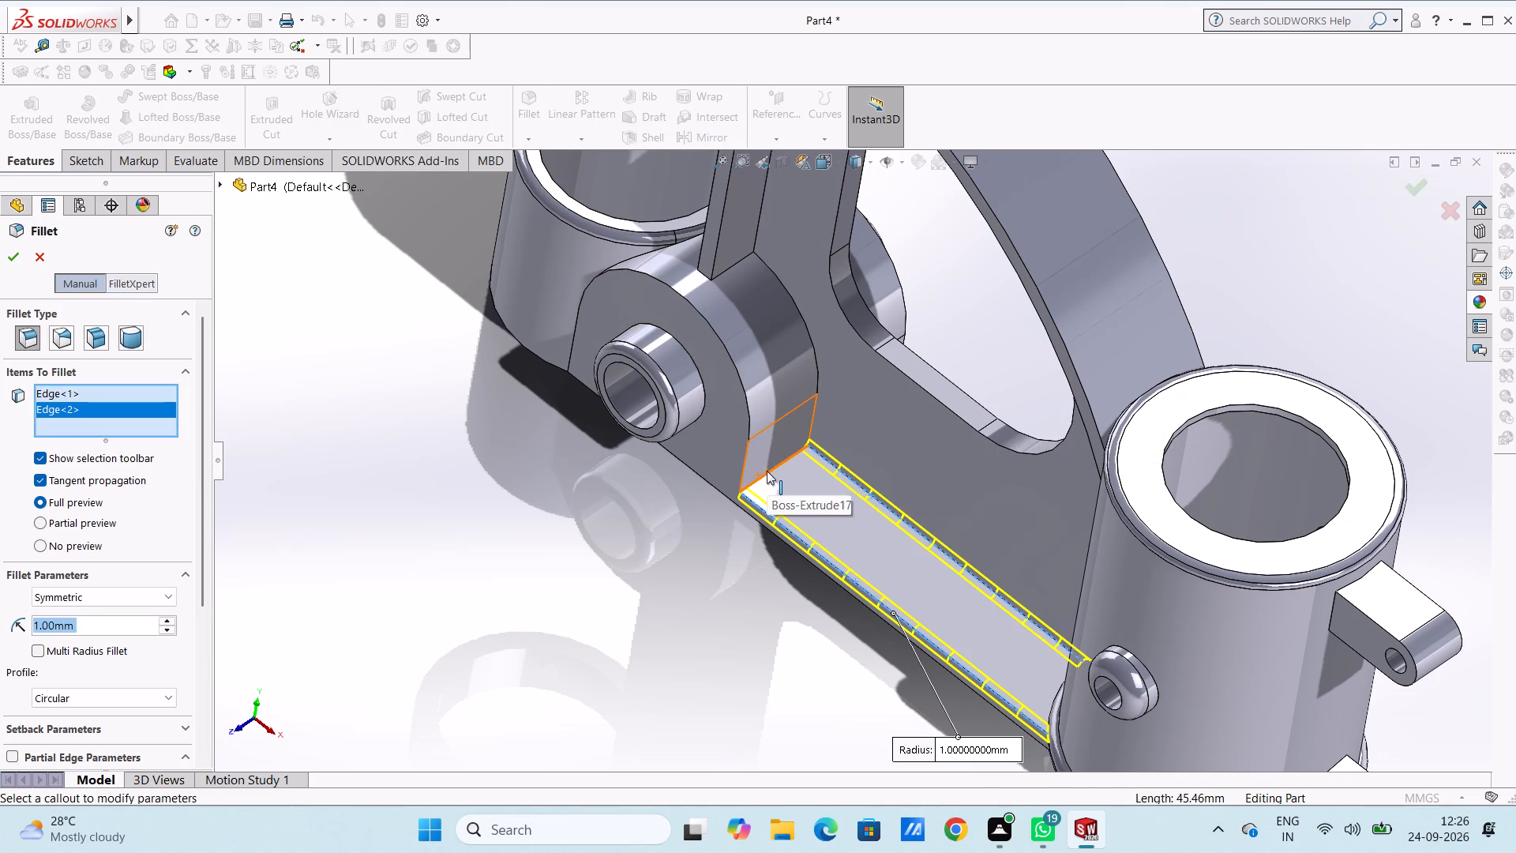
pyautogui.click(767, 471)
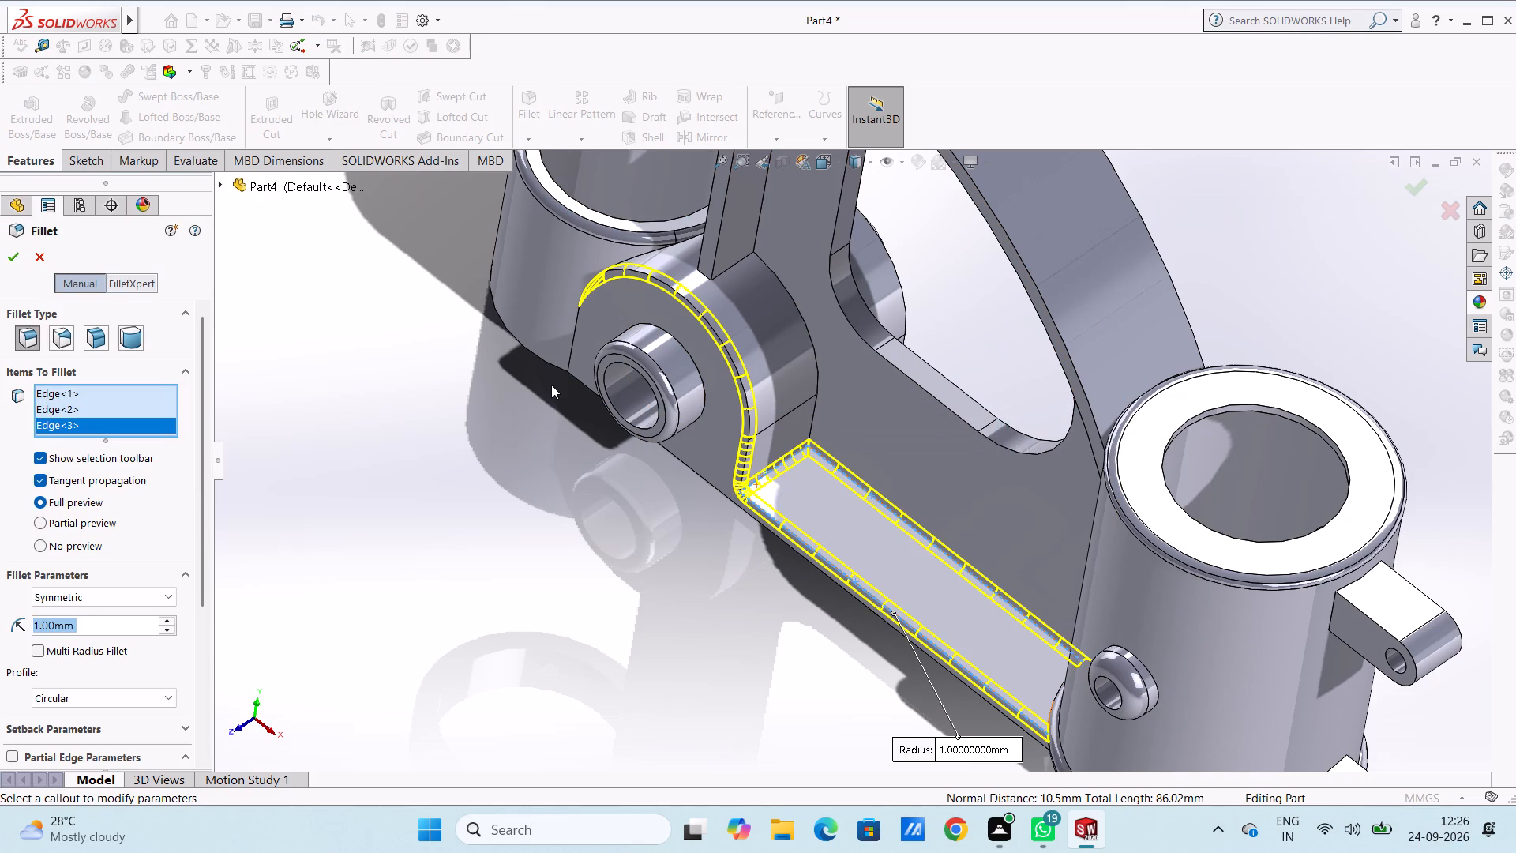
pyautogui.moveTo(553, 385); pyautogui.dragTo(617, 415, button='middle')
pyautogui.click(593, 338)
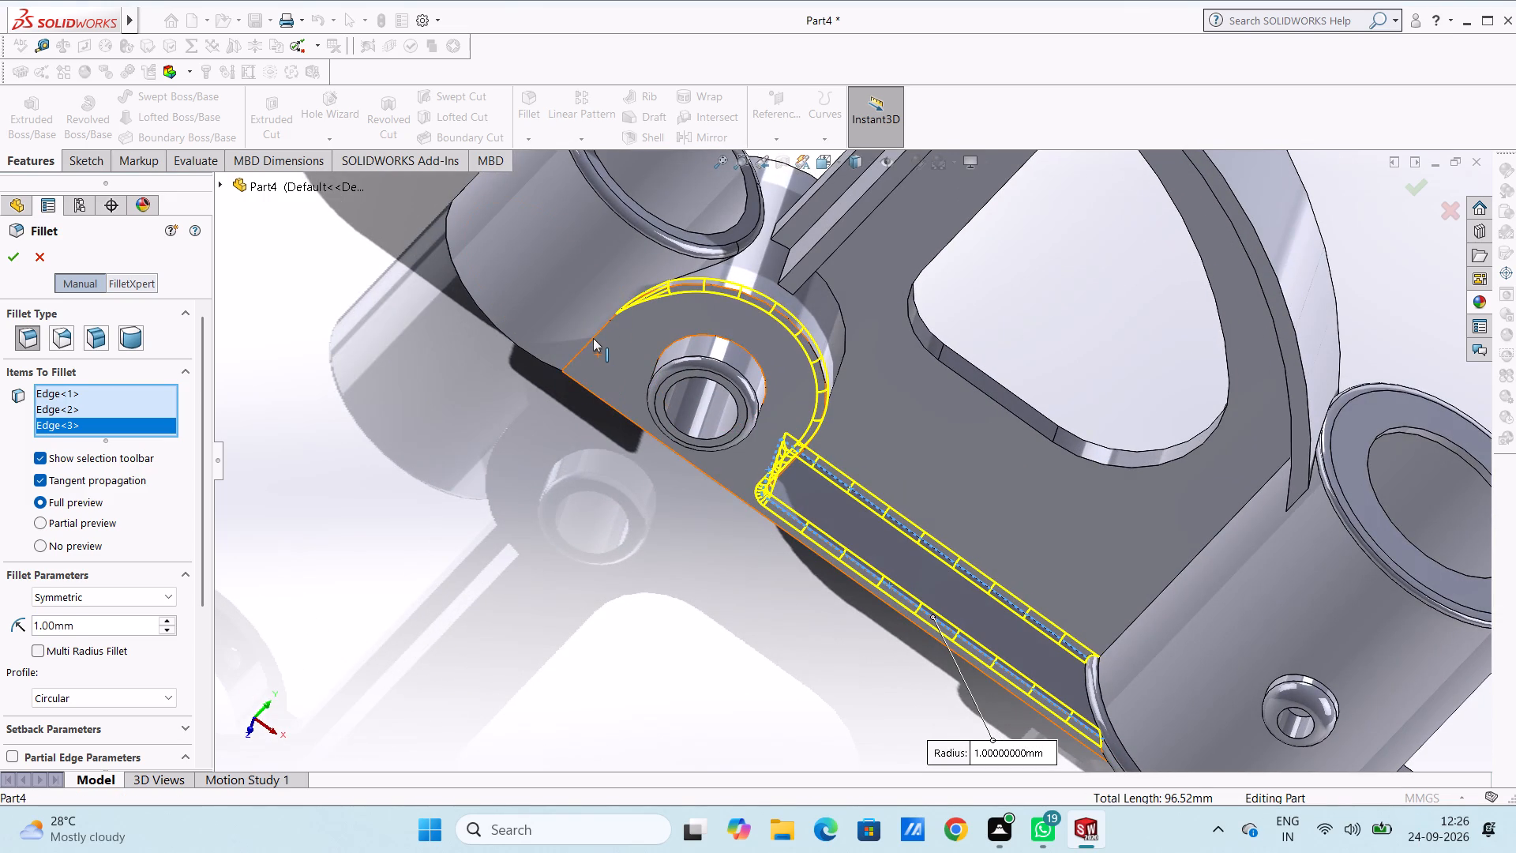
pyautogui.click(593, 338)
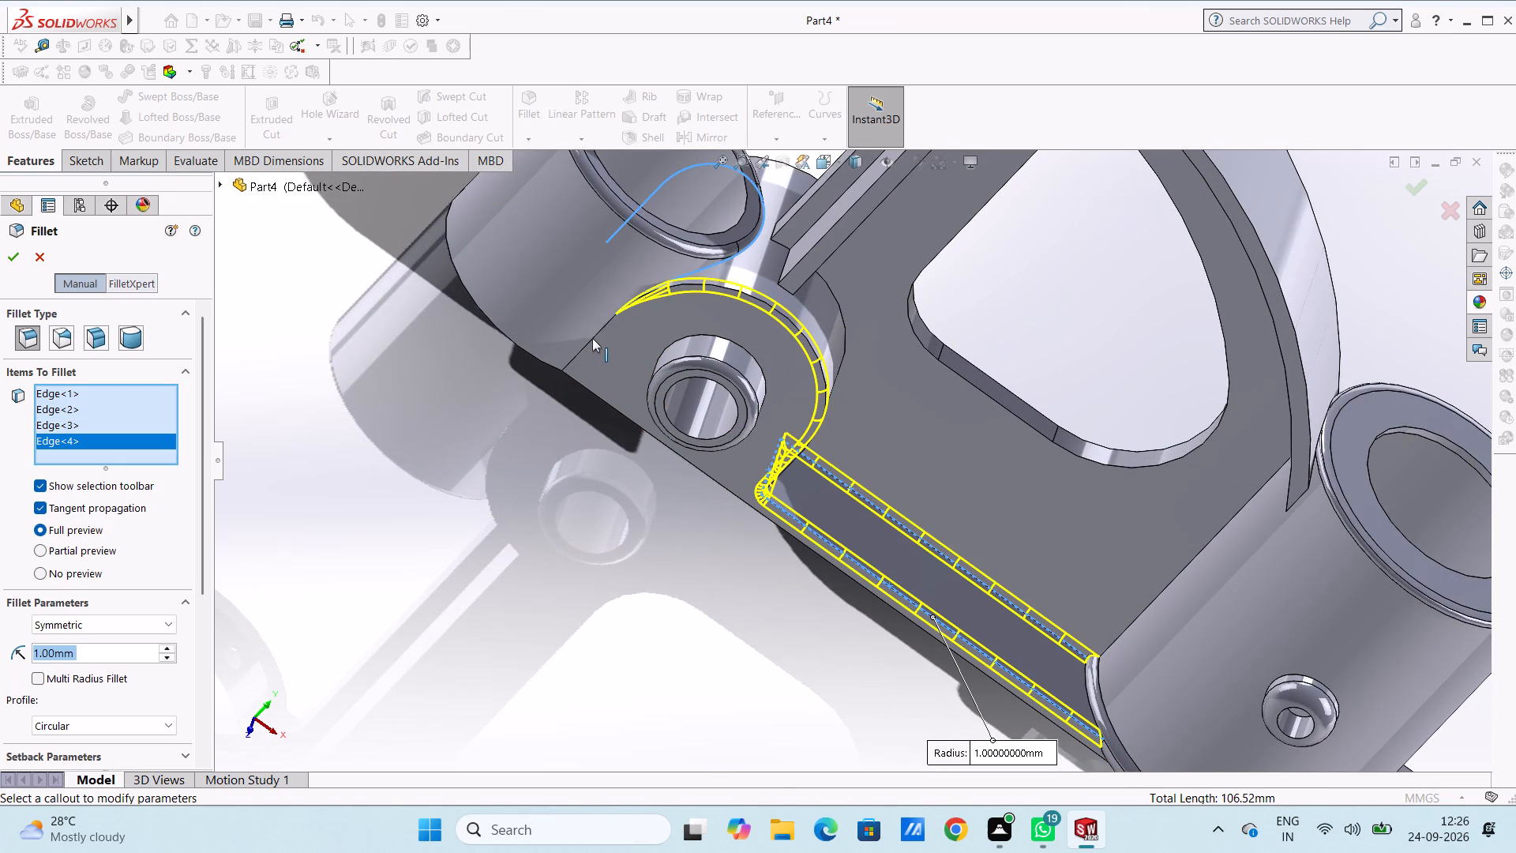
pyautogui.moveTo(576, 542); pyautogui.dragTo(535, 536, button='middle')
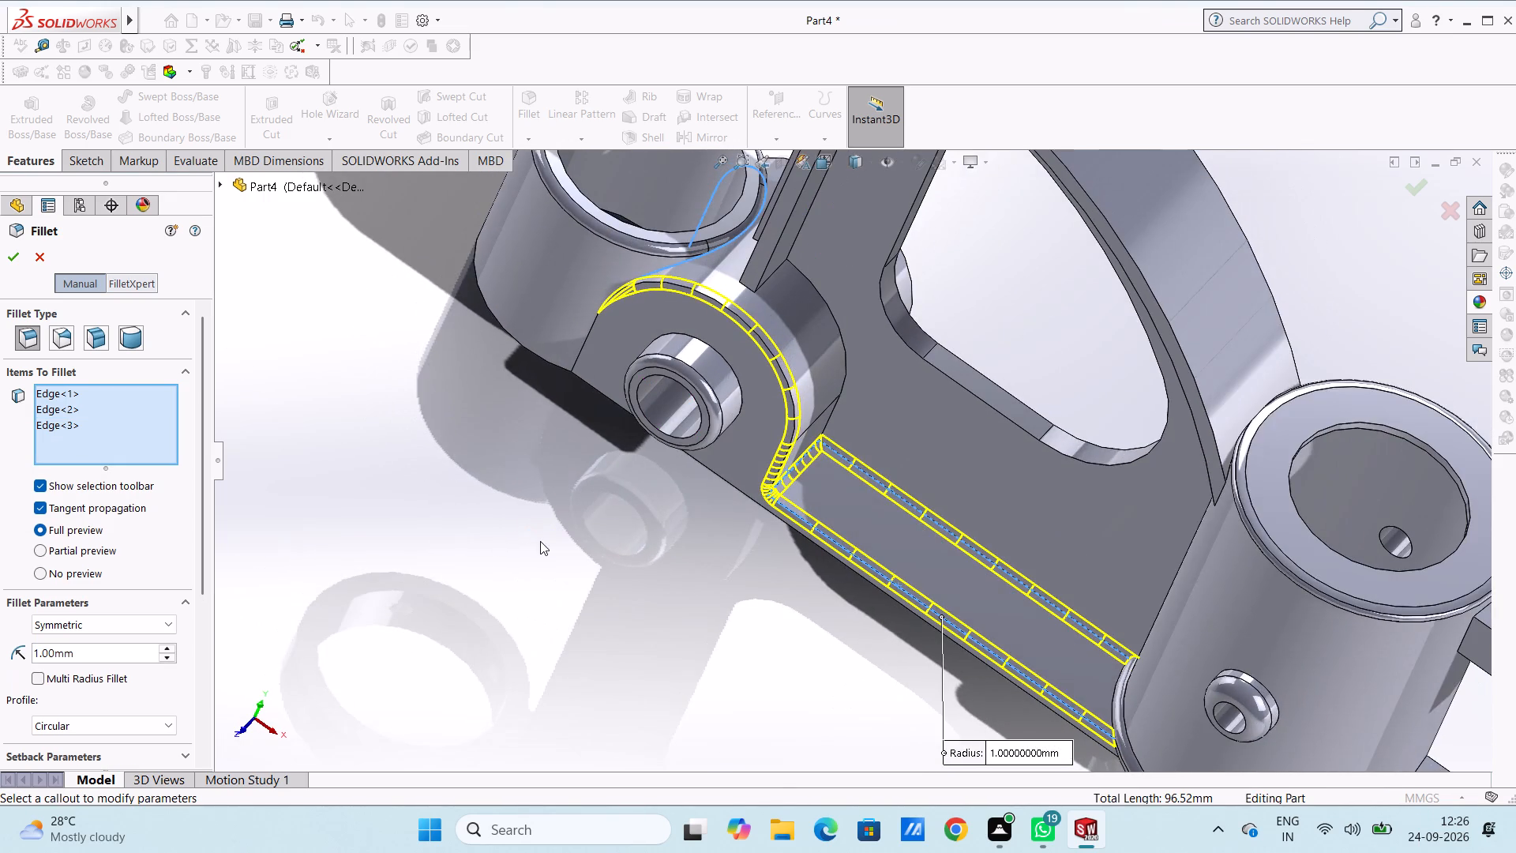
pyautogui.scroll(3, 542, 543)
pyautogui.moveTo(629, 579); pyautogui.dragTo(544, 602, button='middle')
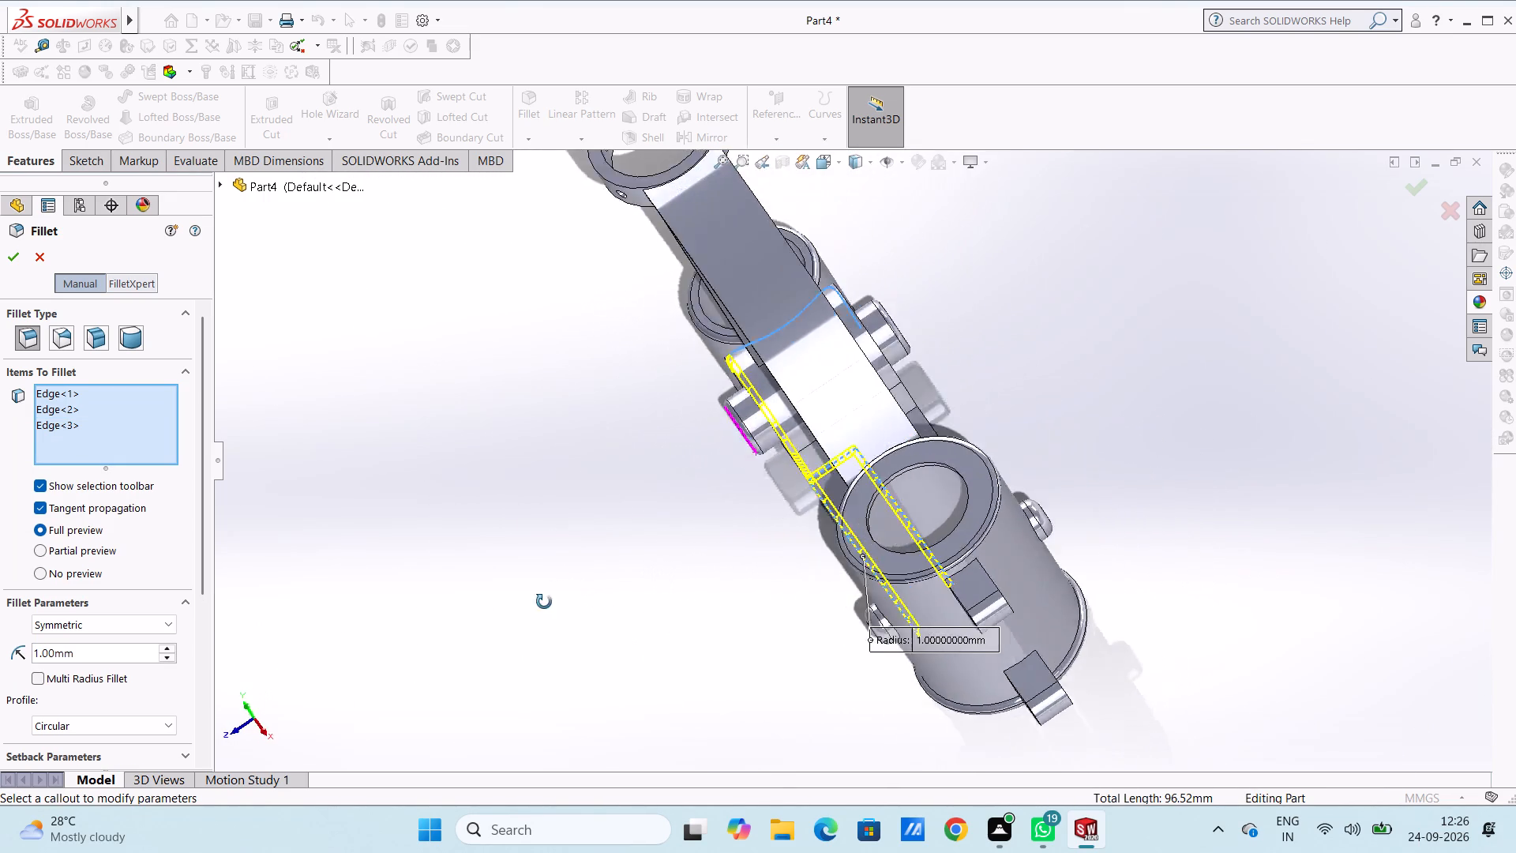
pyautogui.moveTo(544, 602); pyautogui.dragTo(512, 720, button='middle')
pyautogui.scroll(-4, 985, 364)
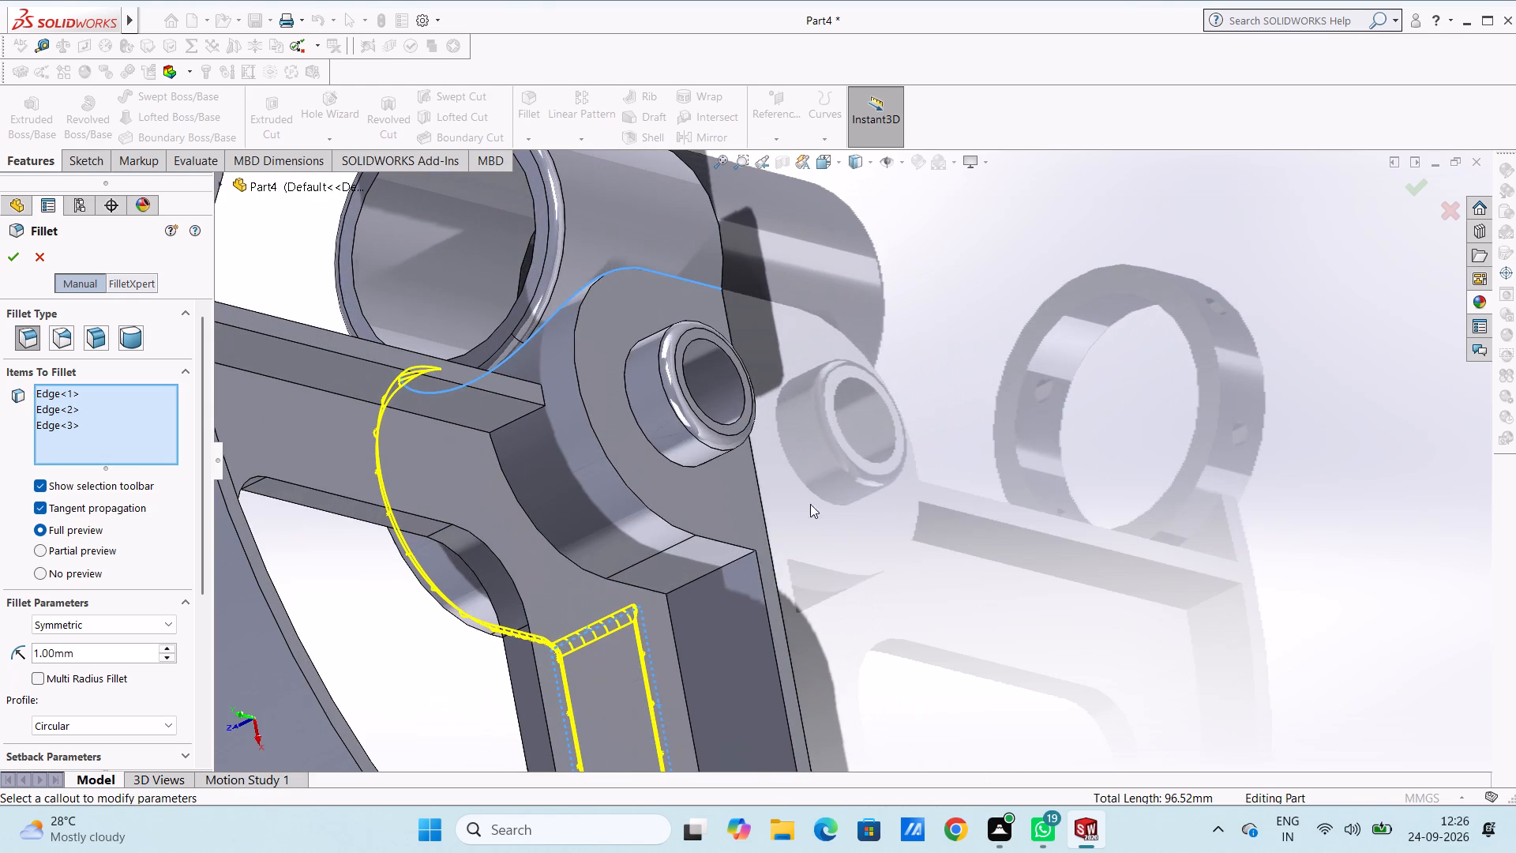
pyautogui.click(728, 565)
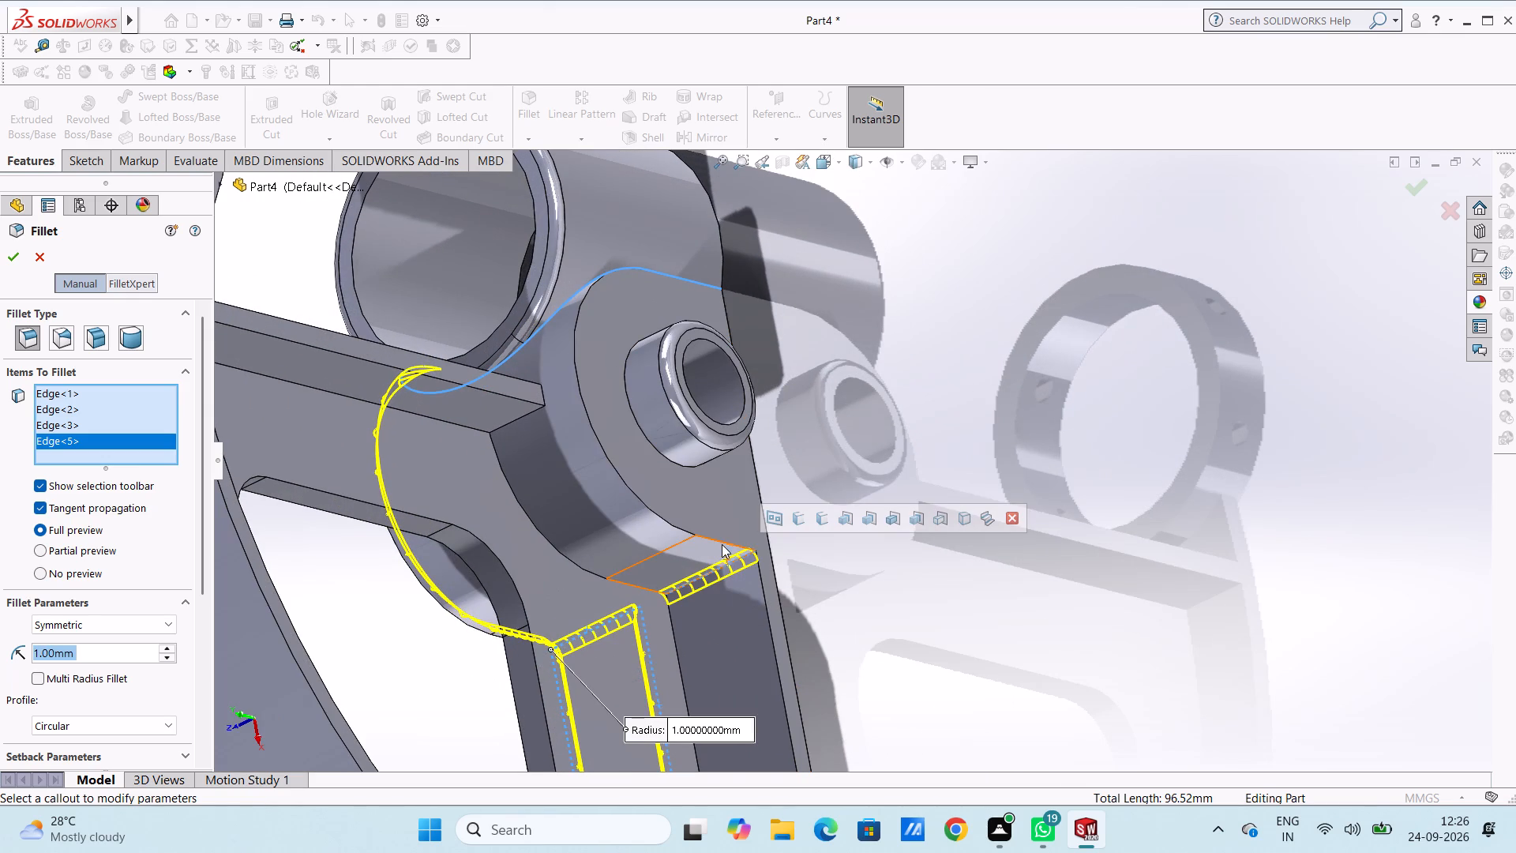
pyautogui.click(724, 543)
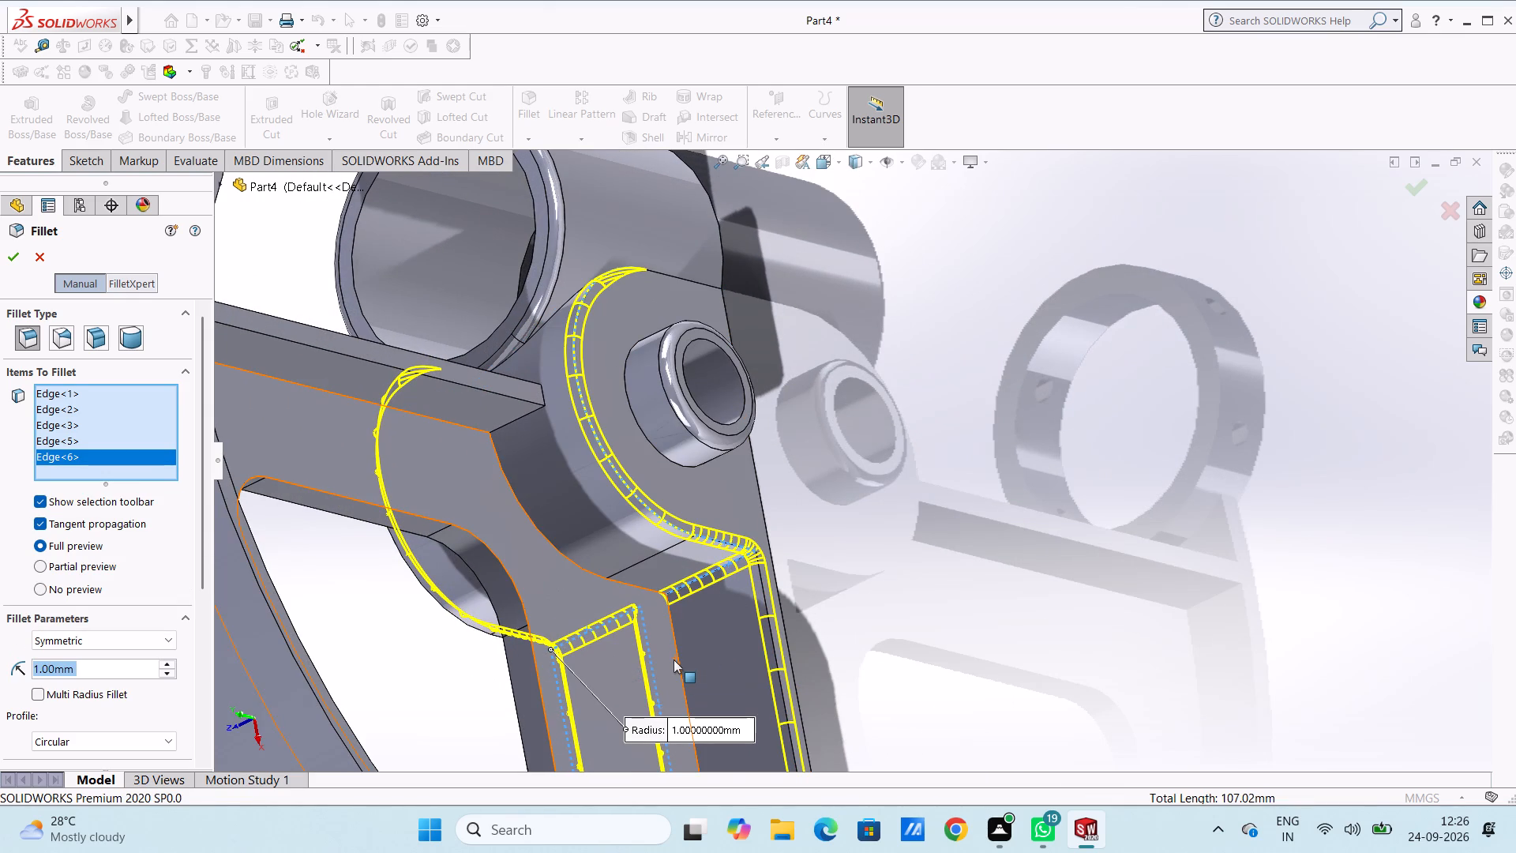
pyautogui.click(677, 661)
pyautogui.scroll(3, 677, 661)
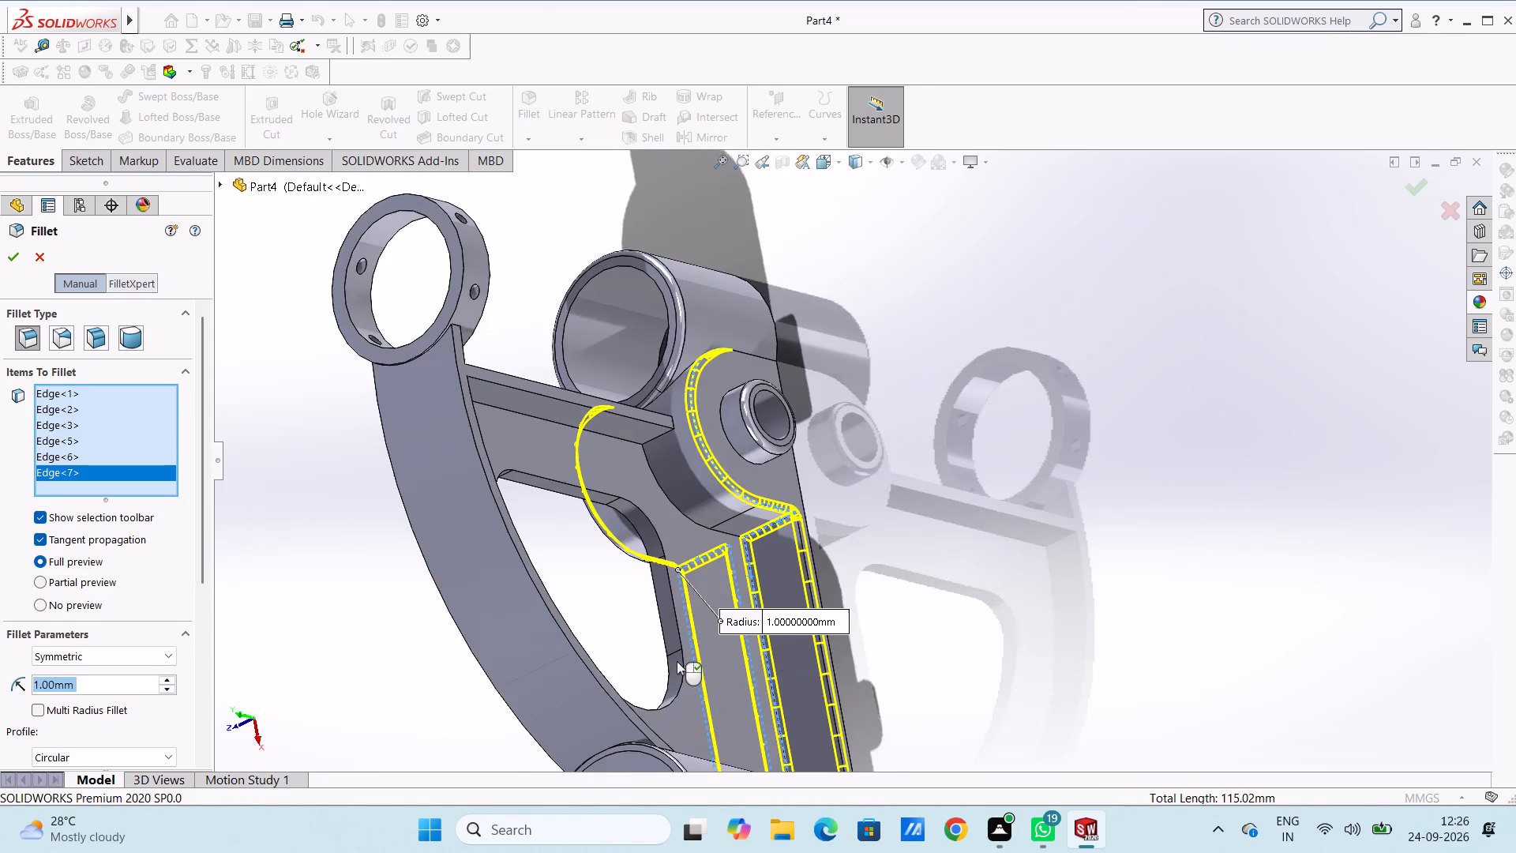
pyautogui.scroll(3, 677, 661)
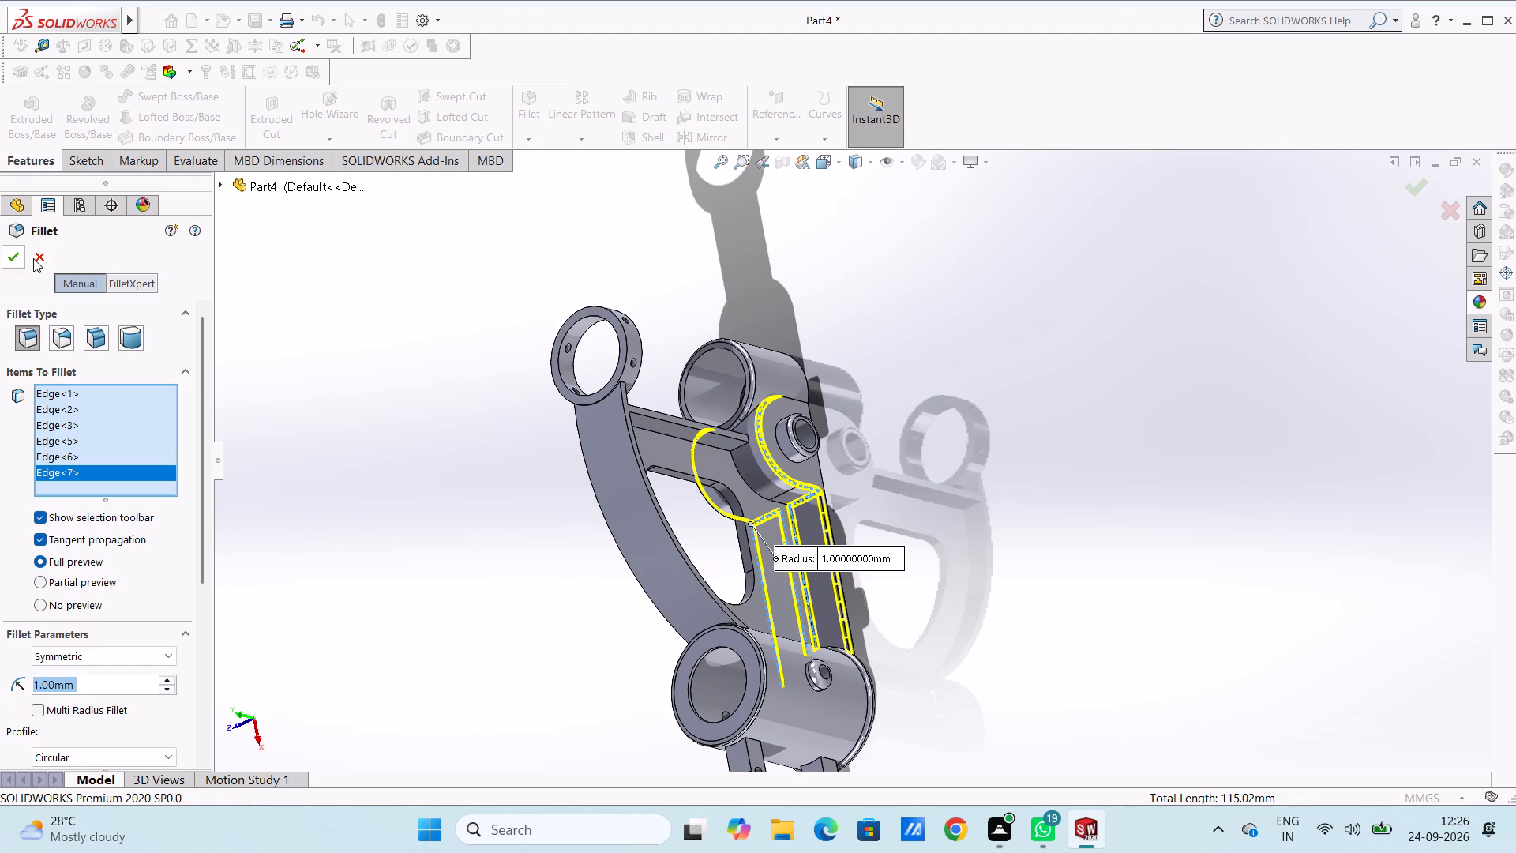
pyautogui.click(16, 262)
pyautogui.click(373, 426)
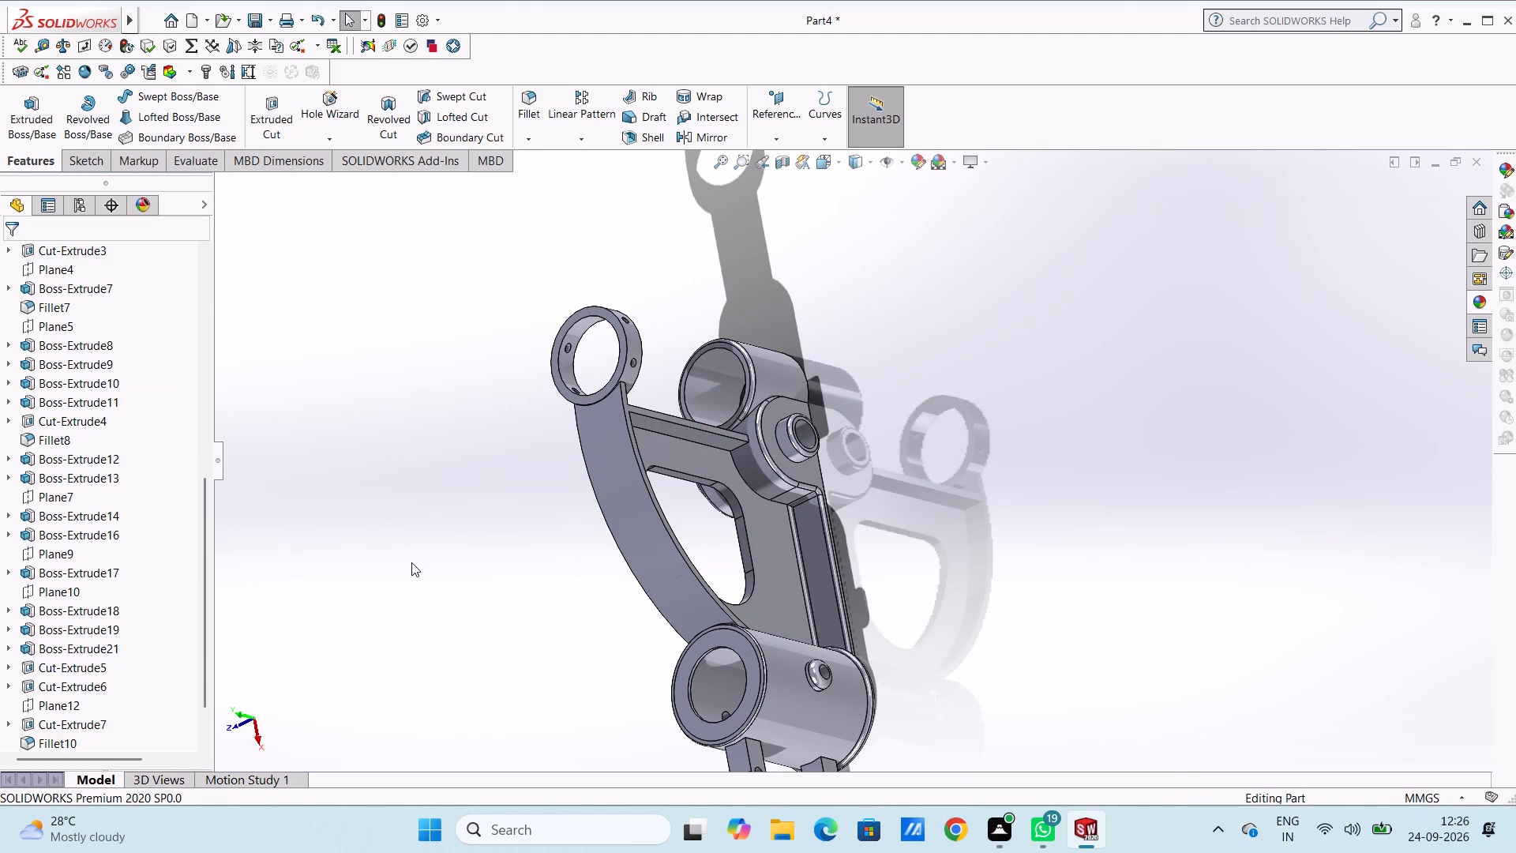
# Fillet the edge where the boss lug meets the large hollow cylinder beside it with a 1 mm radius.
pyautogui.moveTo(415, 564); pyautogui.dragTo(652, 551, button='middle')
pyautogui.scroll(-5, 331, 496)
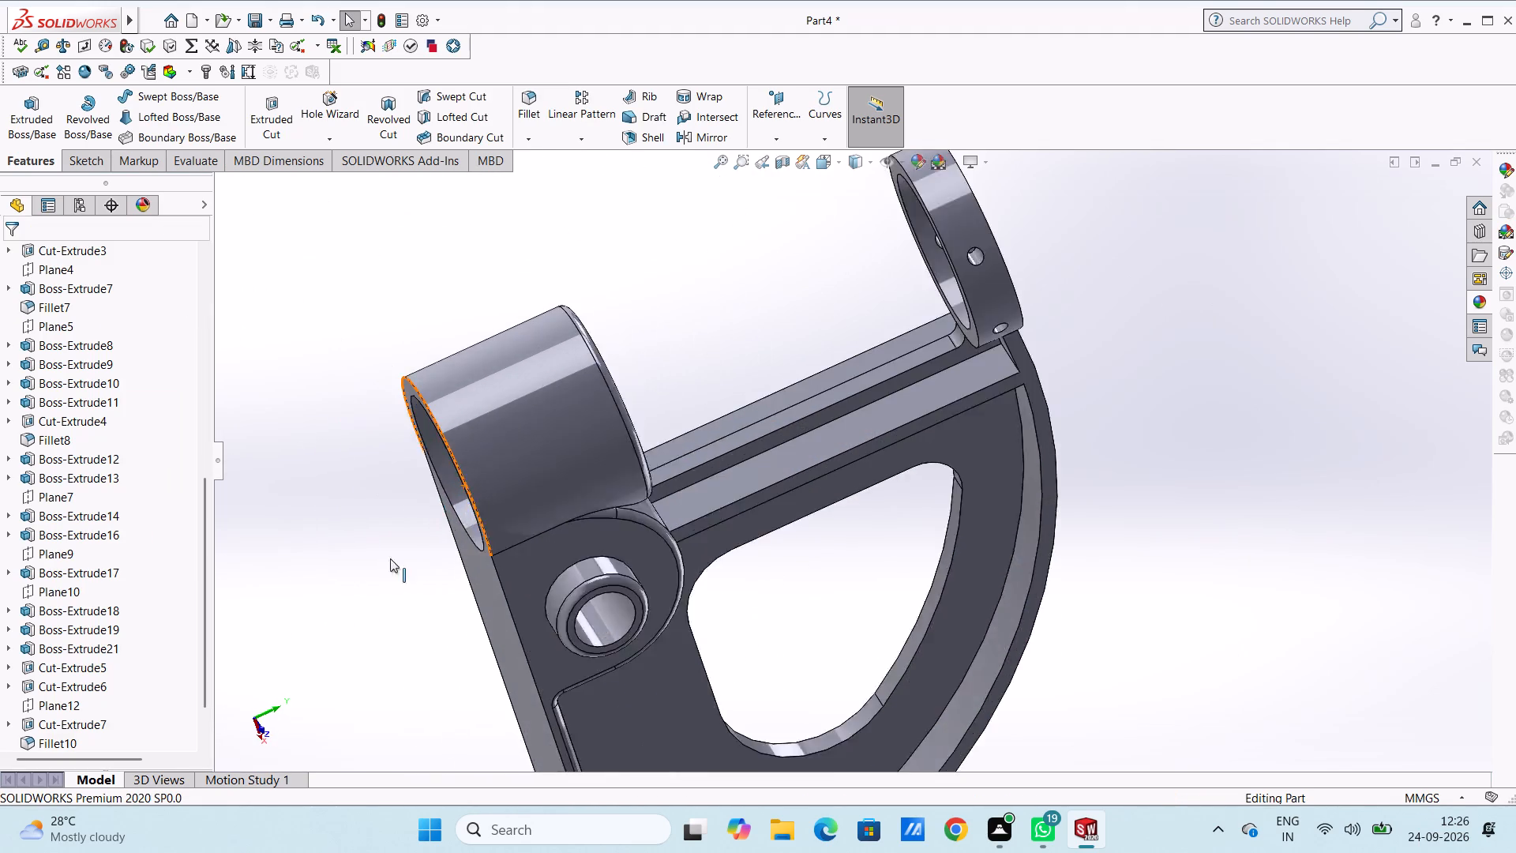
pyautogui.moveTo(547, 575); pyautogui.dragTo(529, 514, button='middle')
pyautogui.click(531, 116)
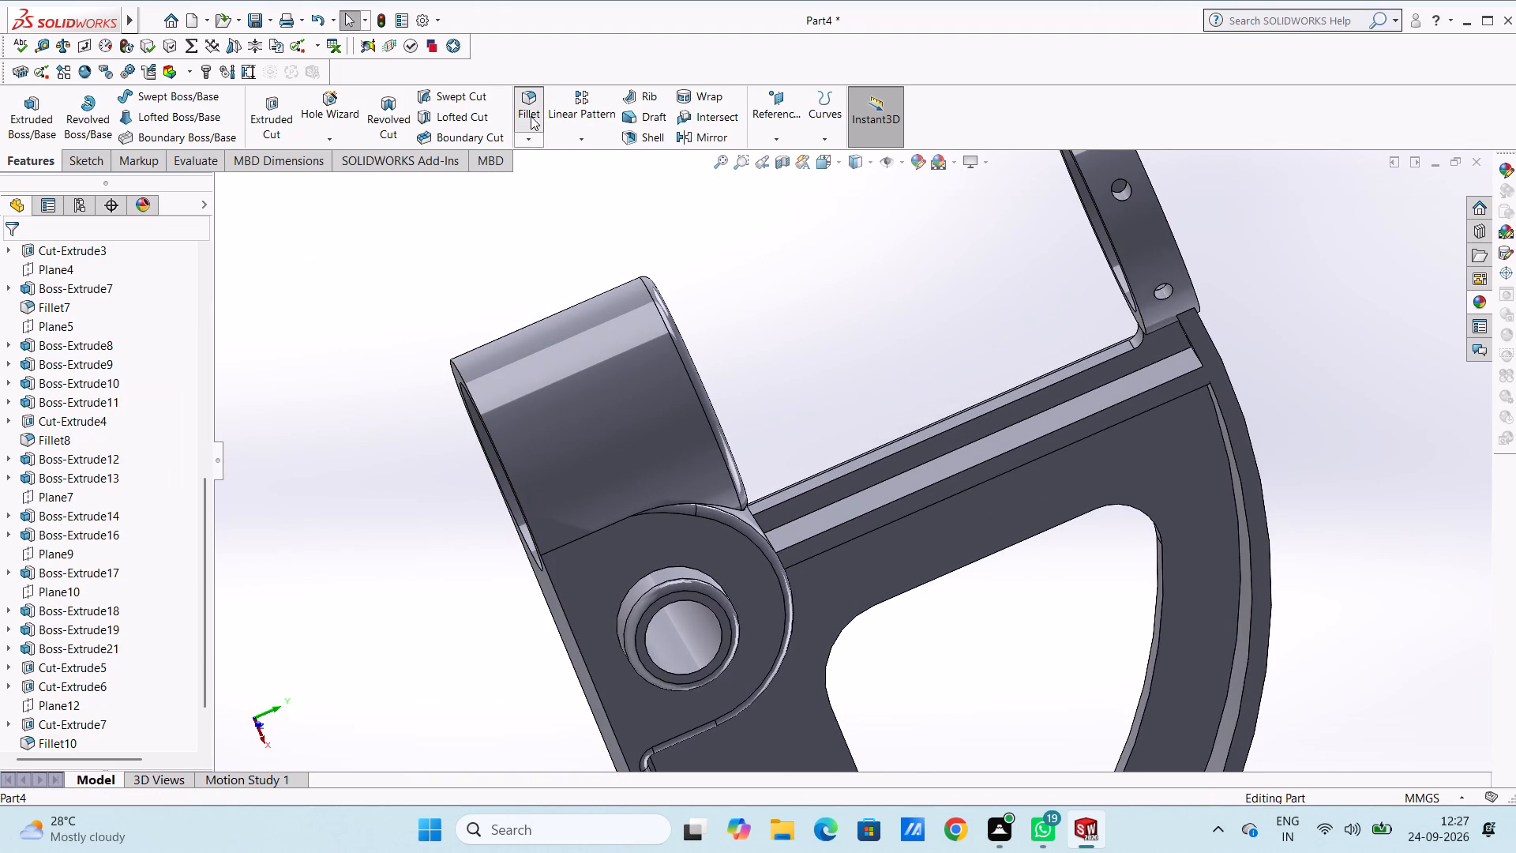
pyautogui.click(602, 528)
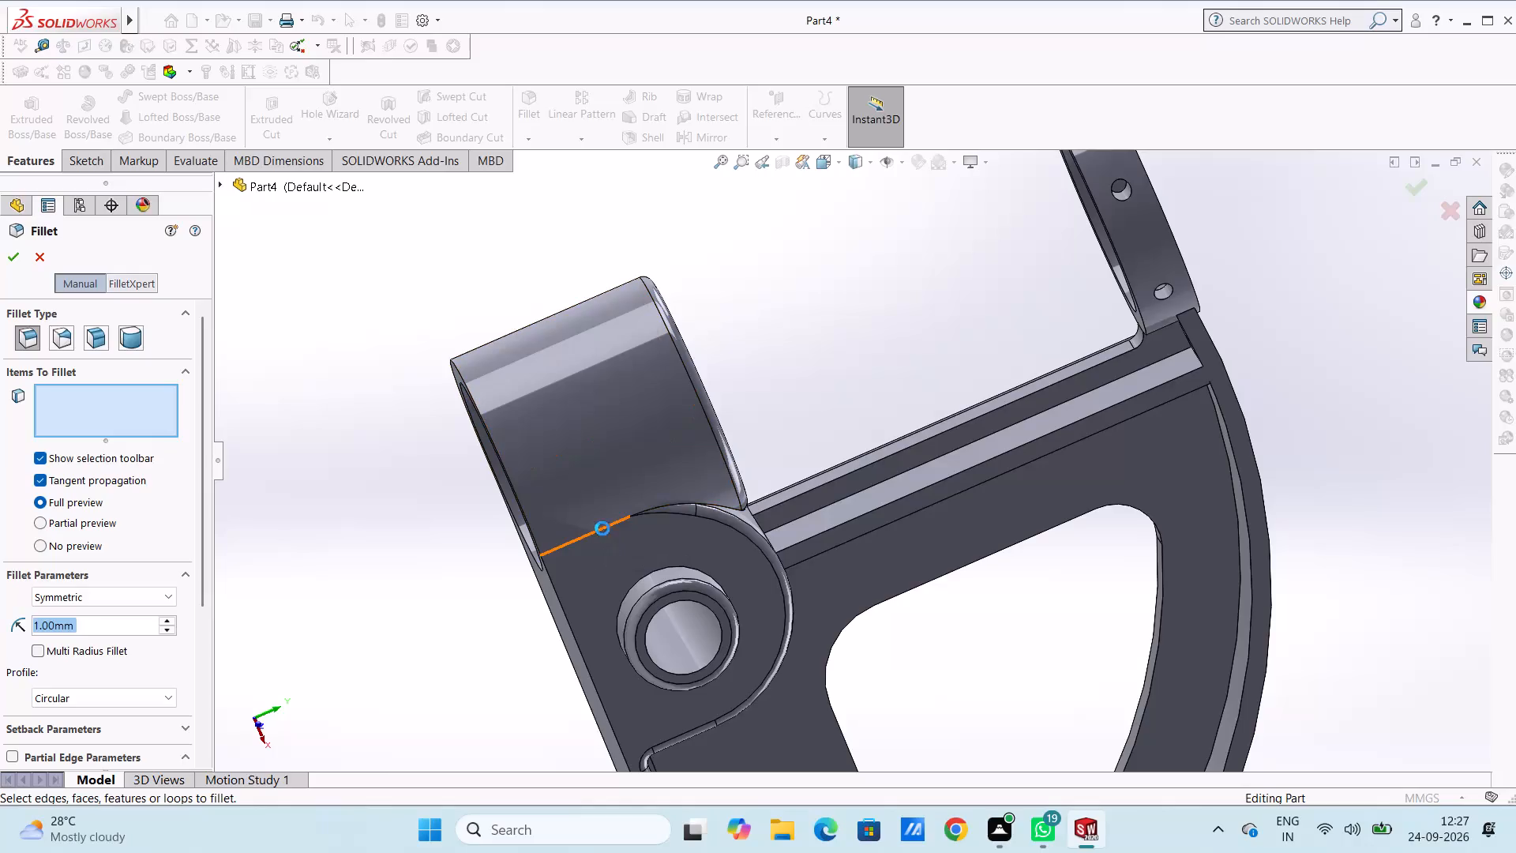
pyautogui.click(13, 264)
# Fillet the junction and side outline edges of both drilled lugs on the flanged lower cylinder with a 1 mm radius.
pyautogui.scroll(4, 307, 514)
pyautogui.moveTo(512, 558); pyautogui.dragTo(508, 540, button='middle')
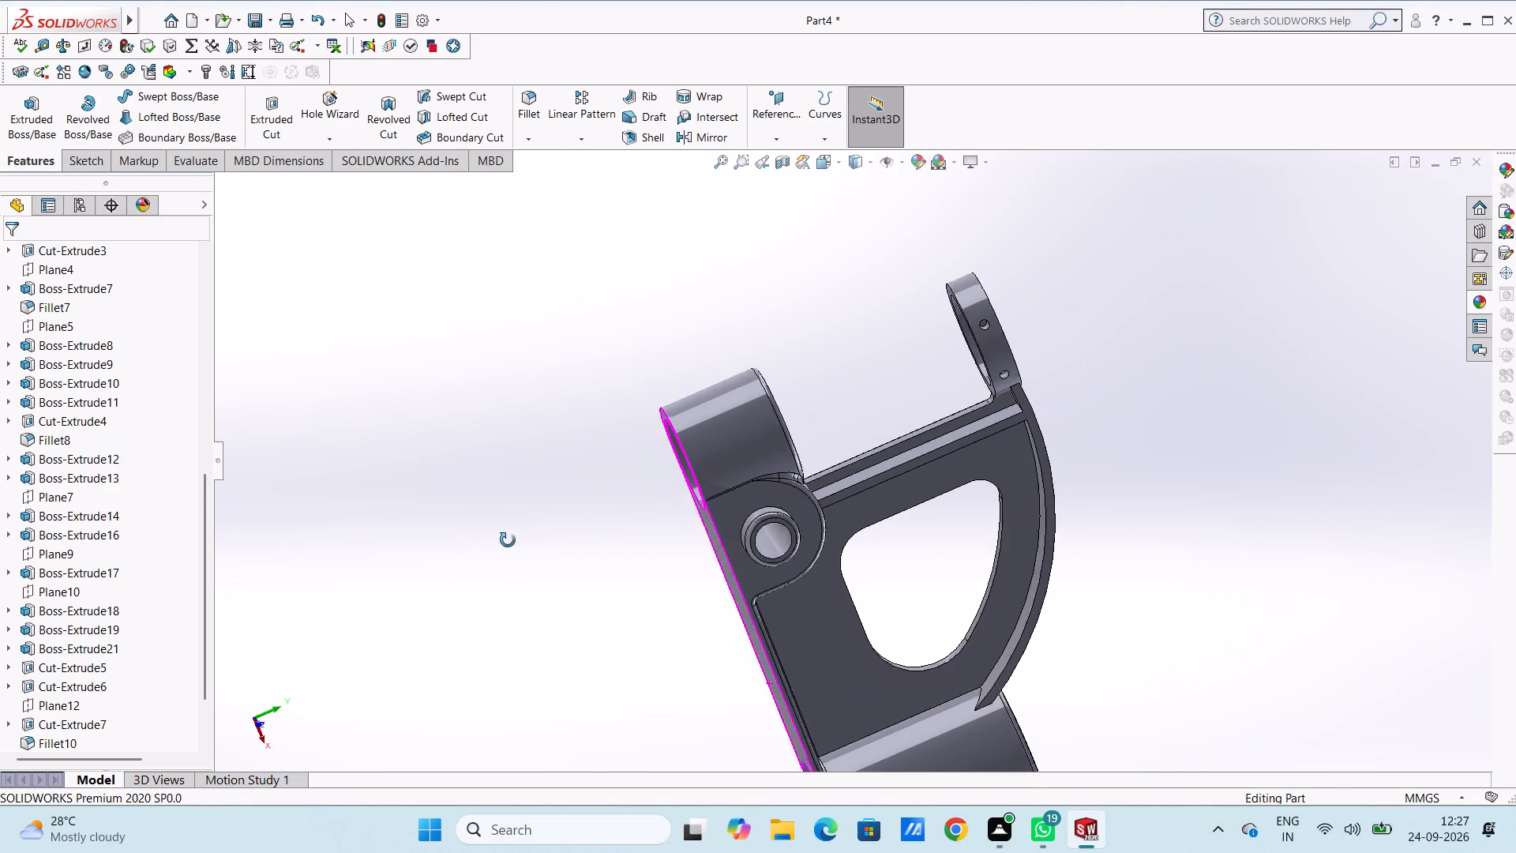
pyautogui.moveTo(508, 540); pyautogui.dragTo(458, 499, button='middle')
pyautogui.scroll(4, 456, 504)
pyautogui.moveTo(622, 558); pyautogui.dragTo(573, 494, button='middle')
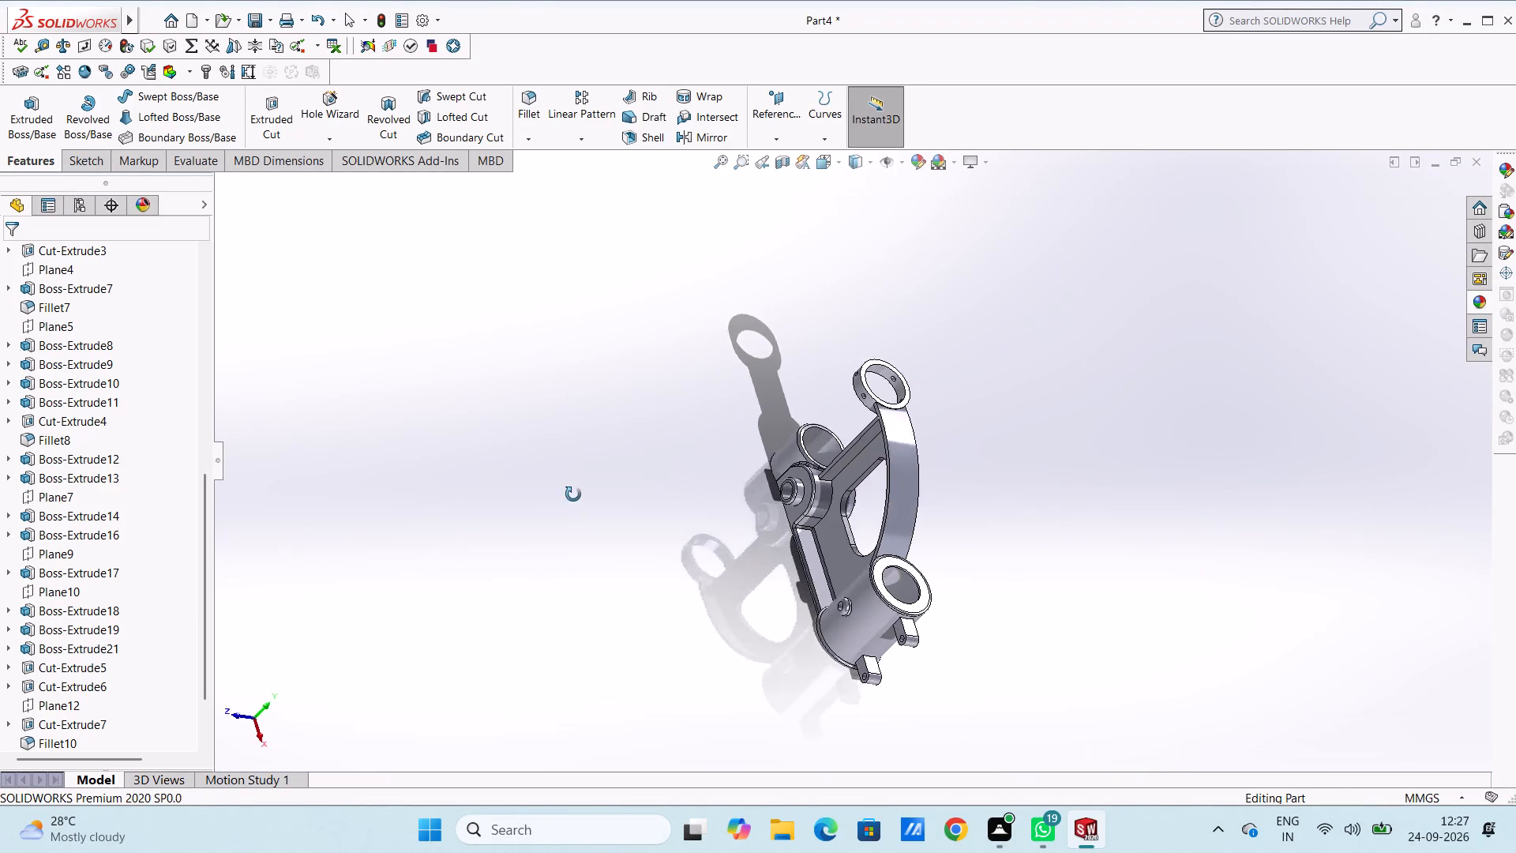
pyautogui.moveTo(573, 494); pyautogui.dragTo(573, 569, button='middle')
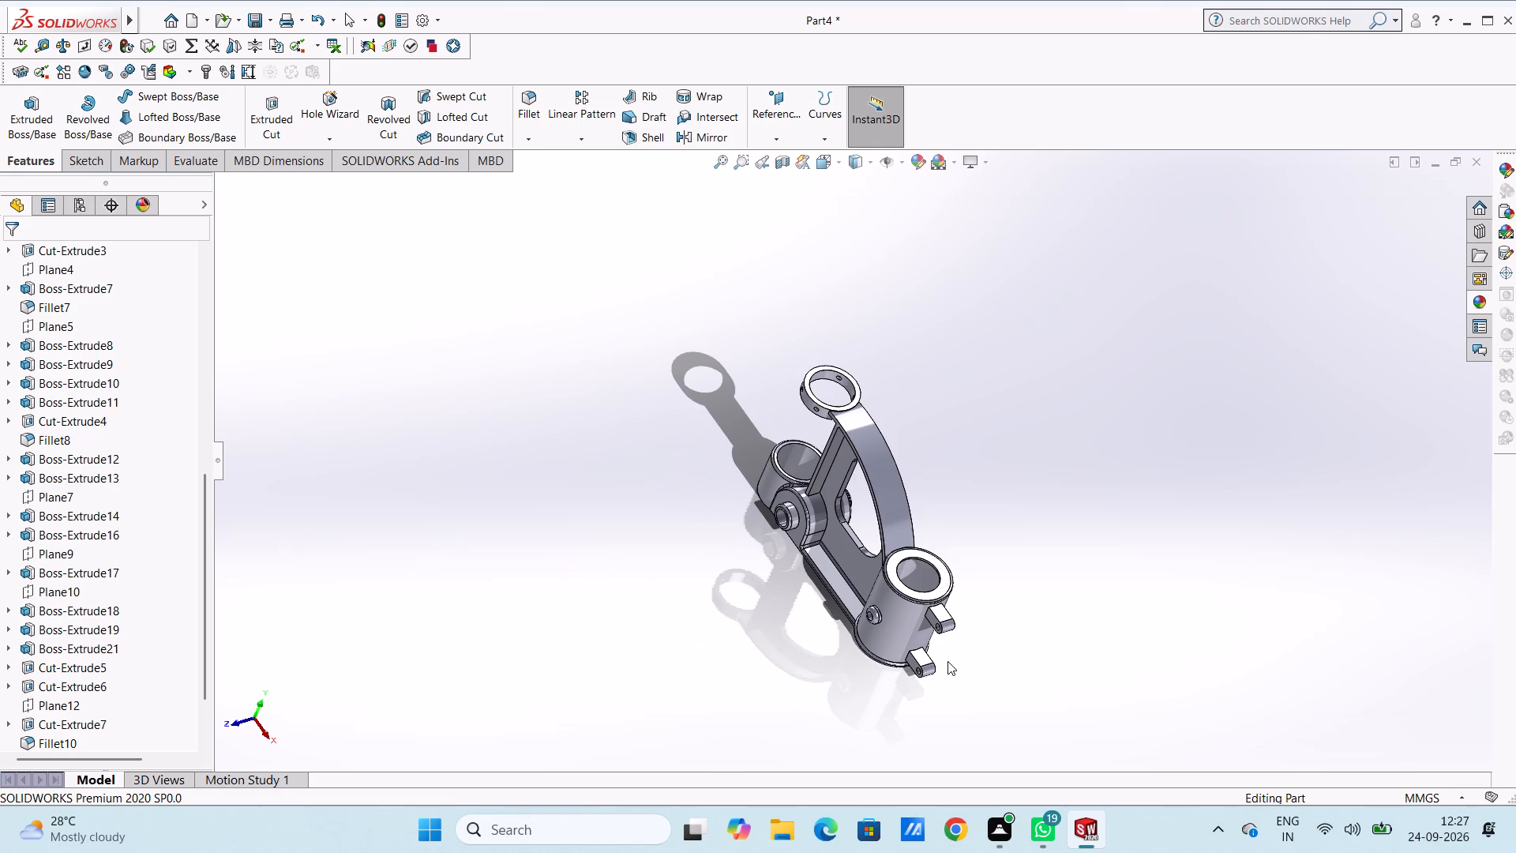
pyautogui.scroll(-4, 945, 655)
pyautogui.scroll(-3, 944, 539)
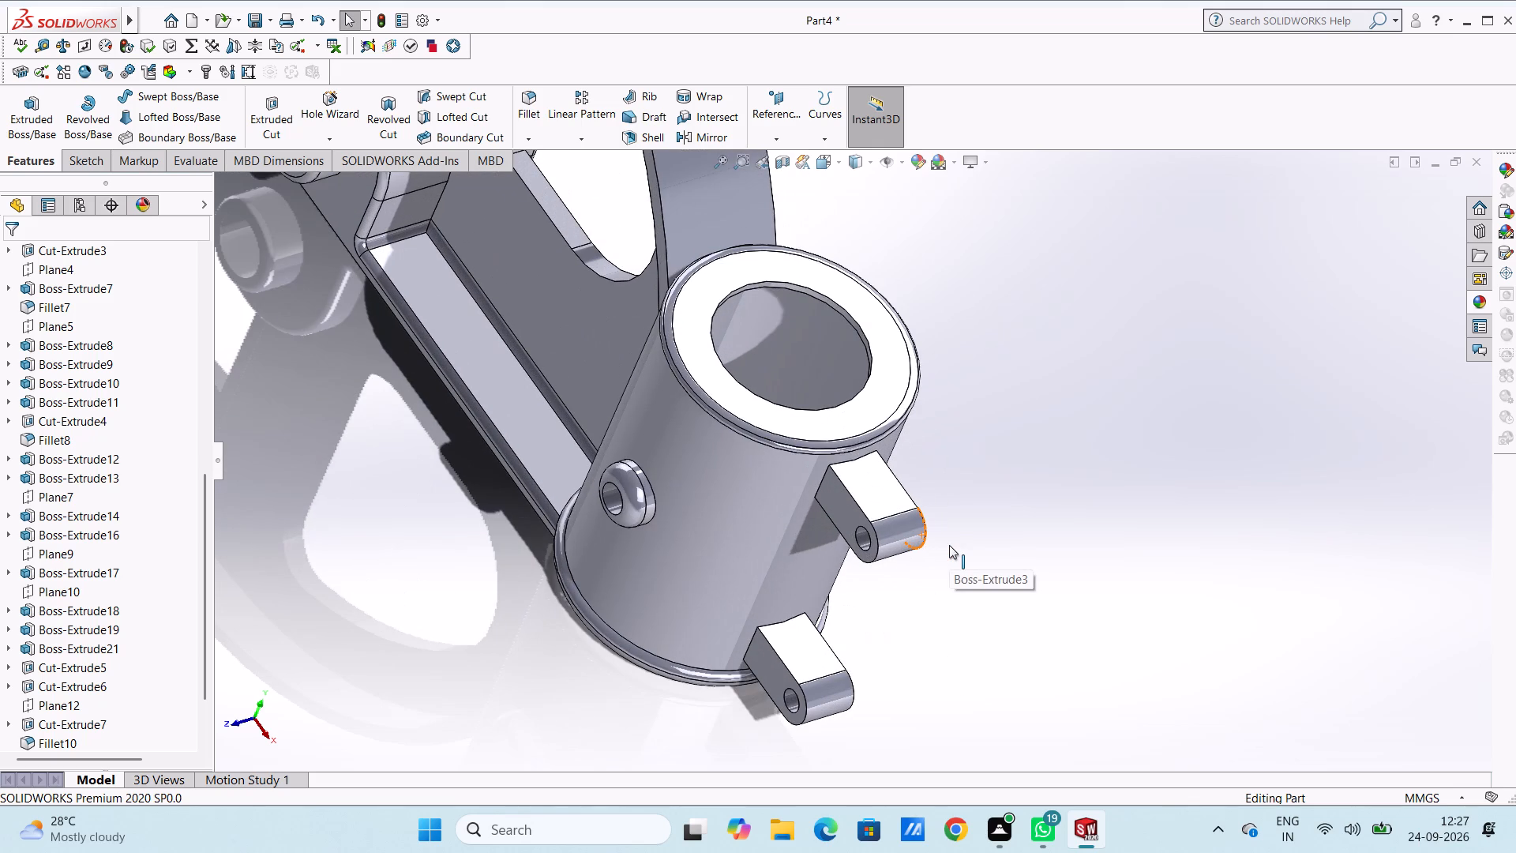
pyautogui.scroll(-2, 863, 423)
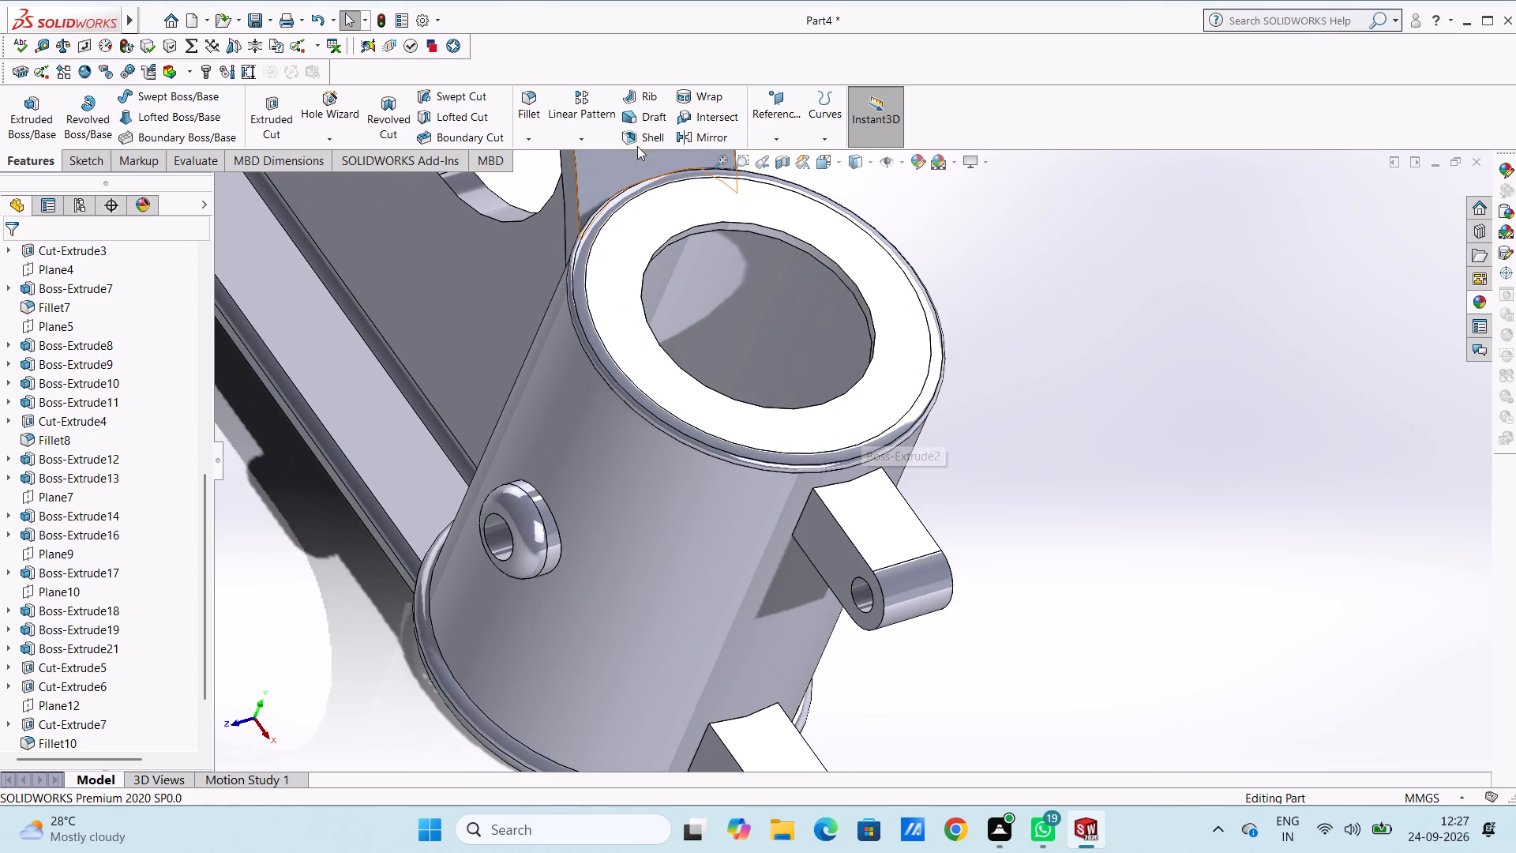
pyautogui.click(519, 100)
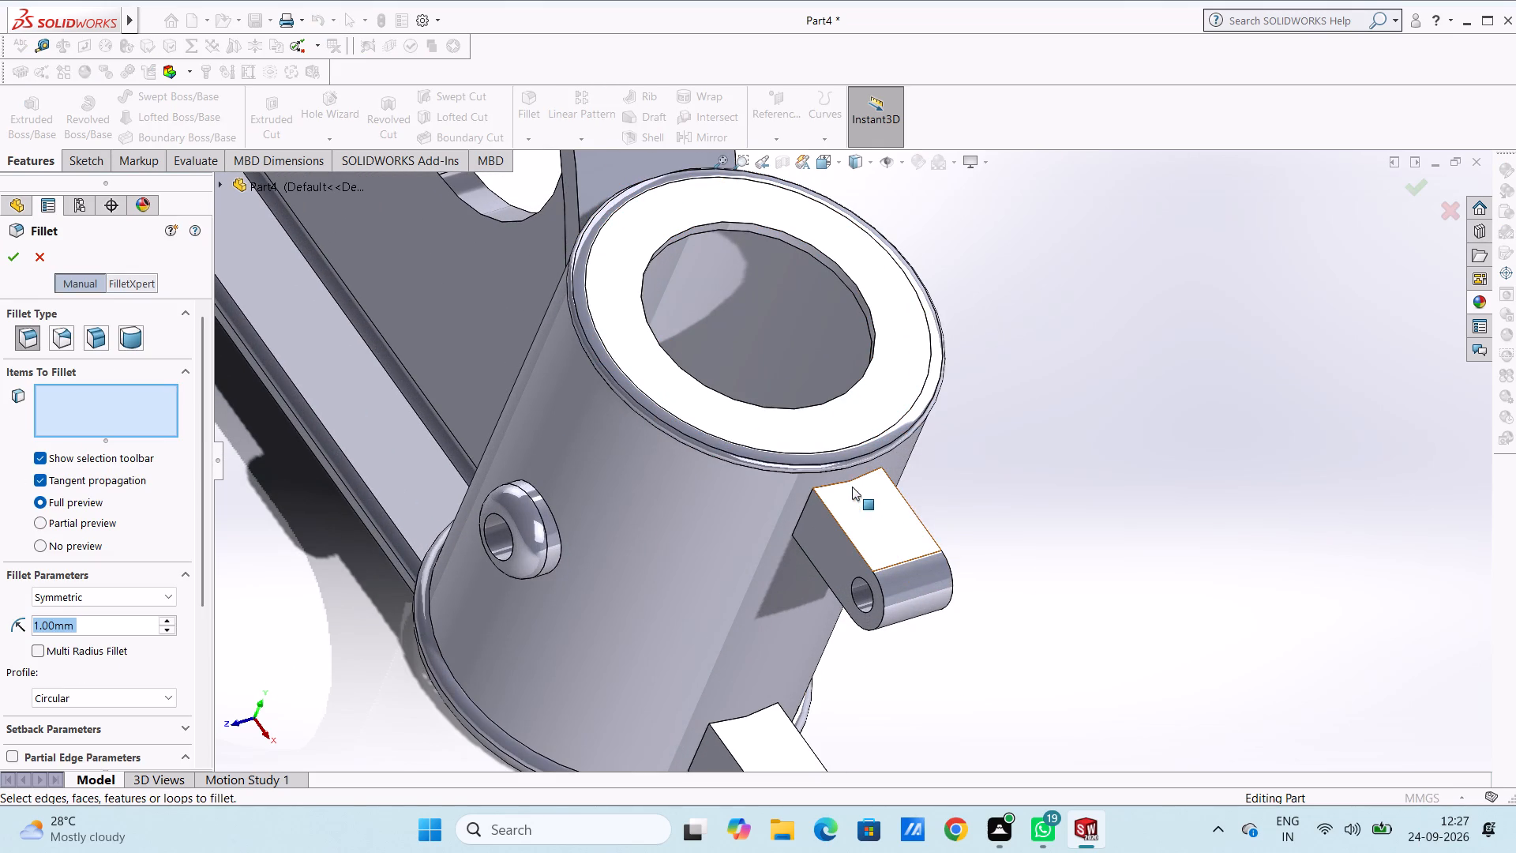
pyautogui.click(850, 483)
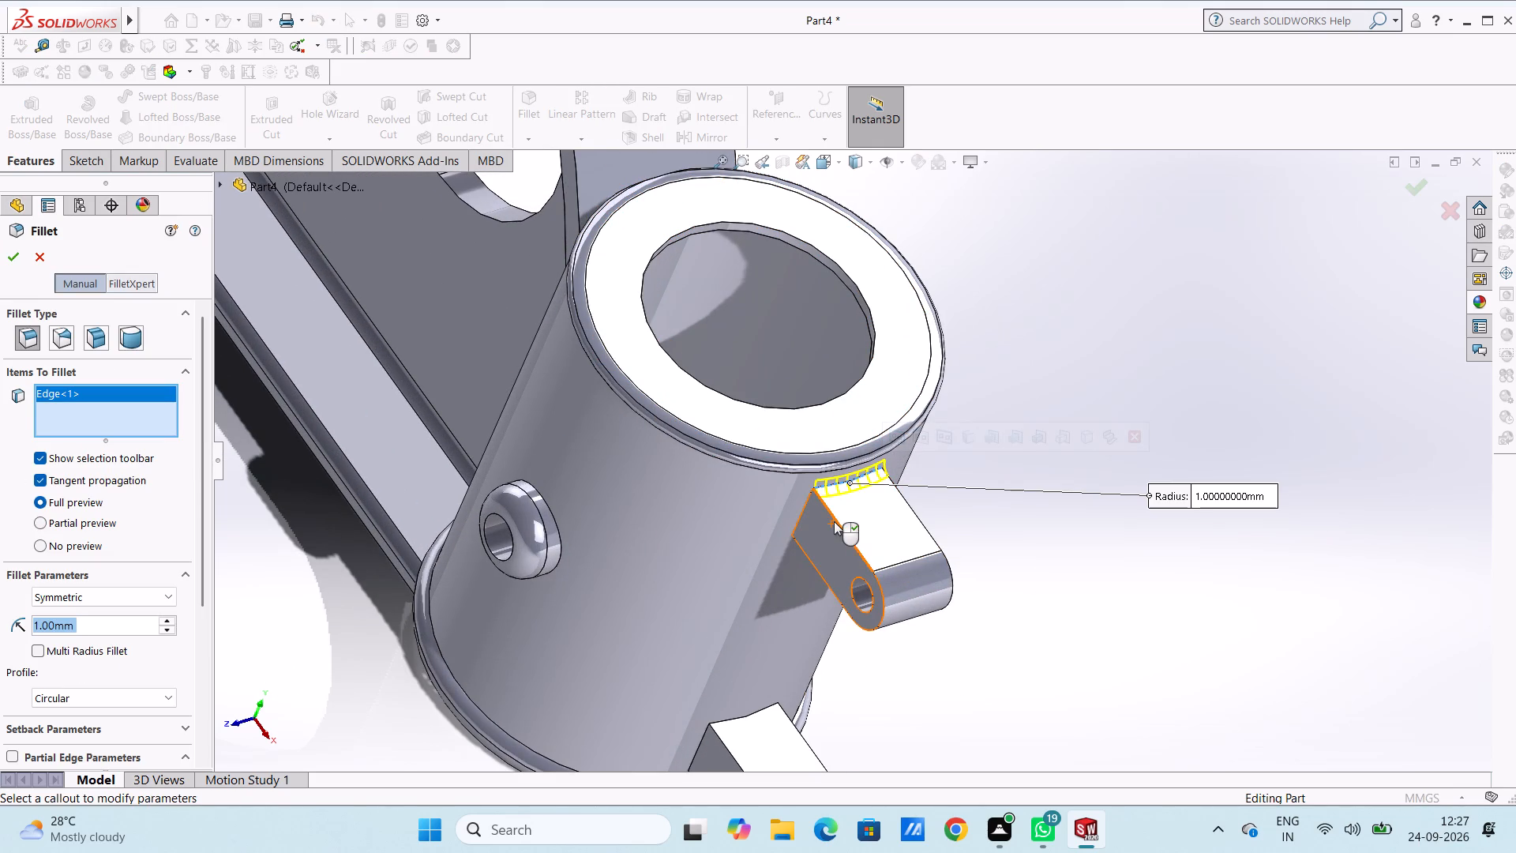
pyautogui.click(835, 518)
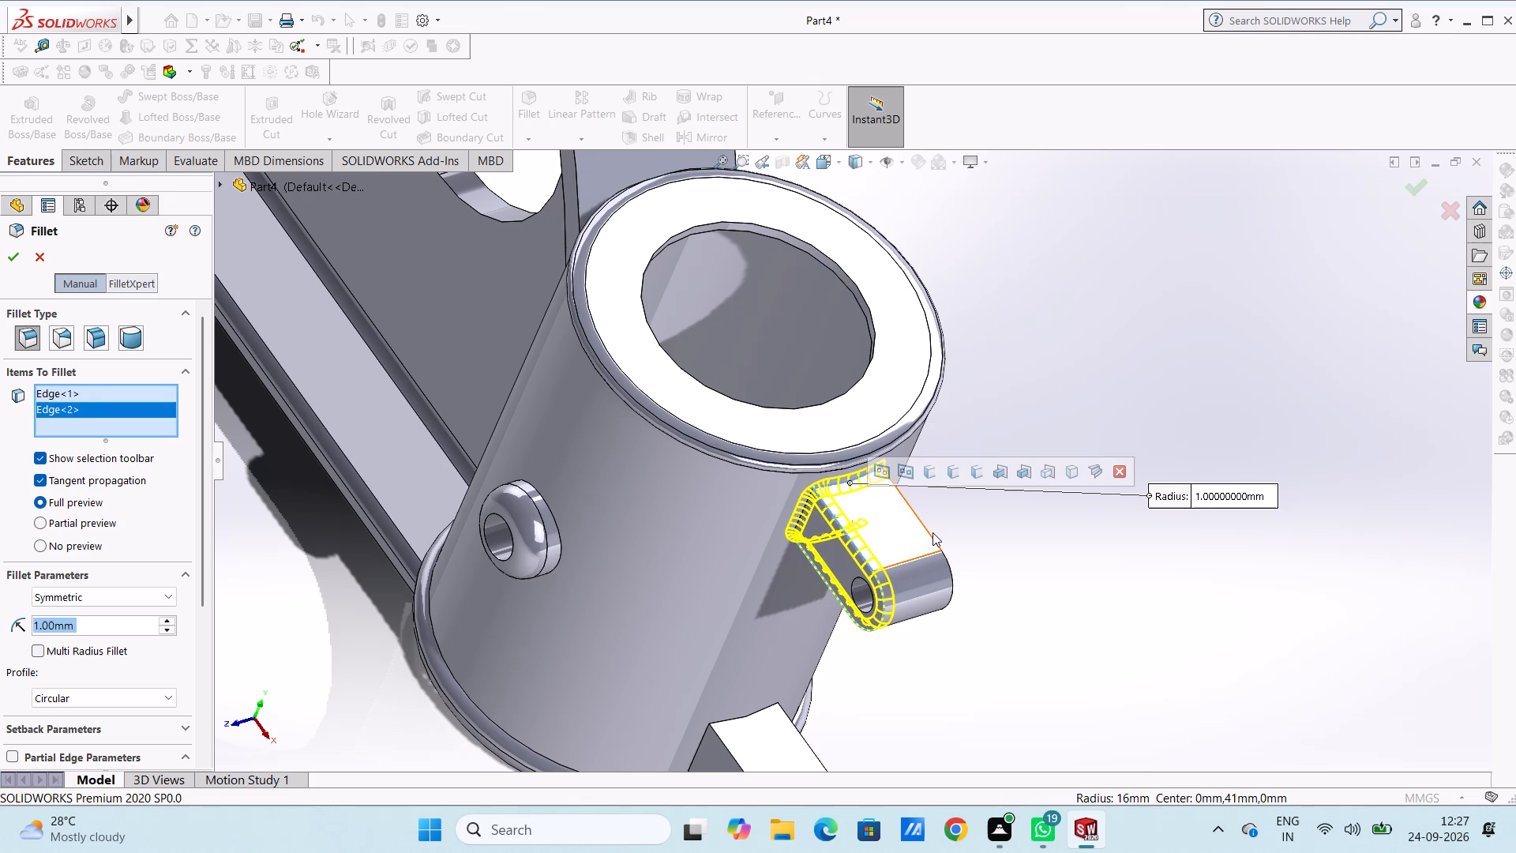
pyautogui.click(929, 535)
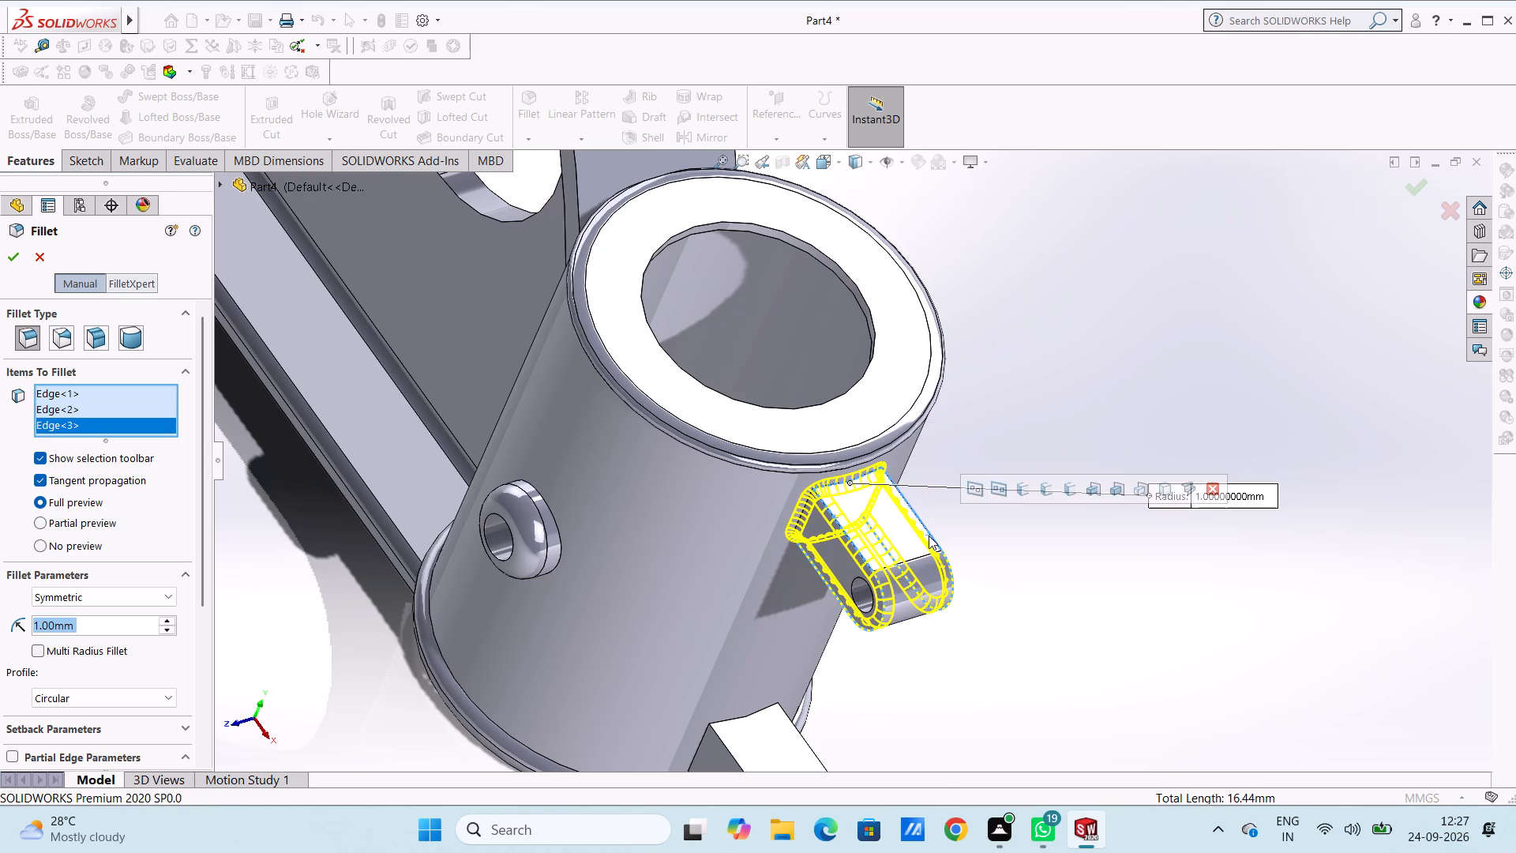
pyautogui.scroll(4, 917, 629)
pyautogui.scroll(-5, 782, 645)
pyautogui.scroll(-3, 862, 433)
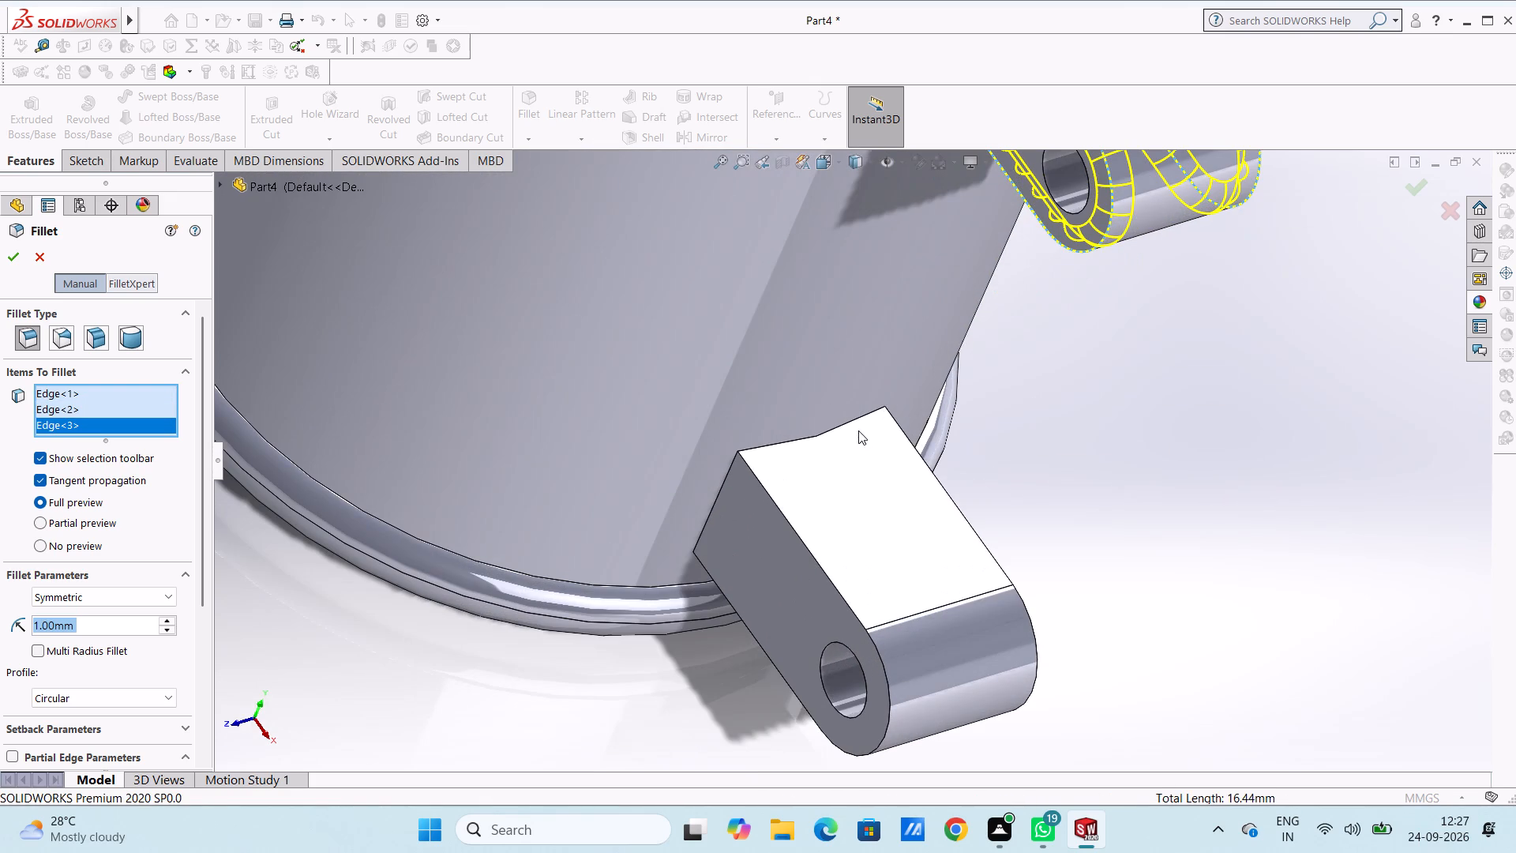
pyautogui.click(817, 435)
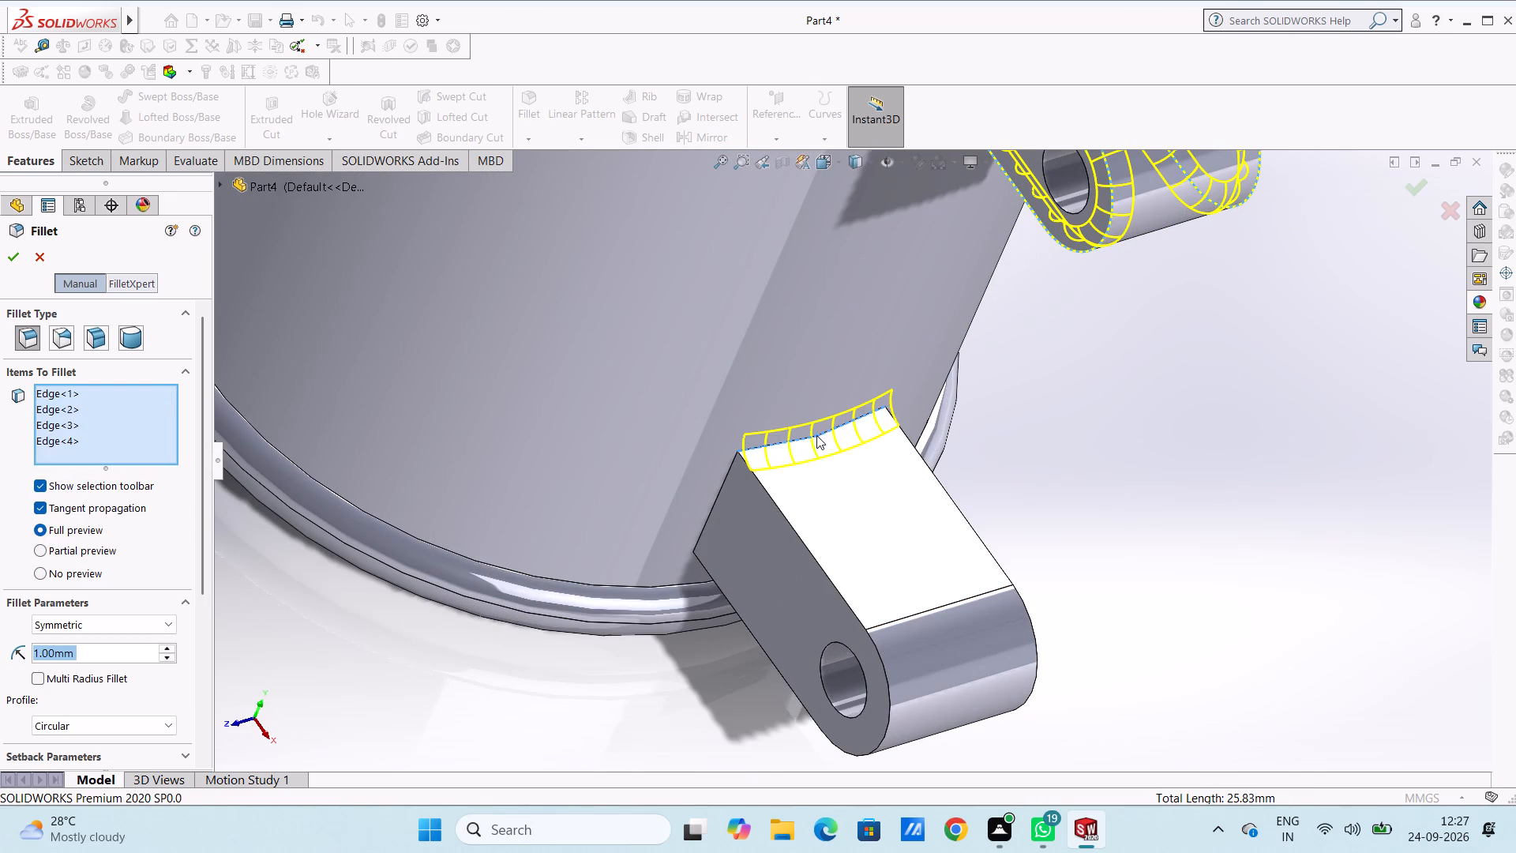
pyautogui.click(786, 520)
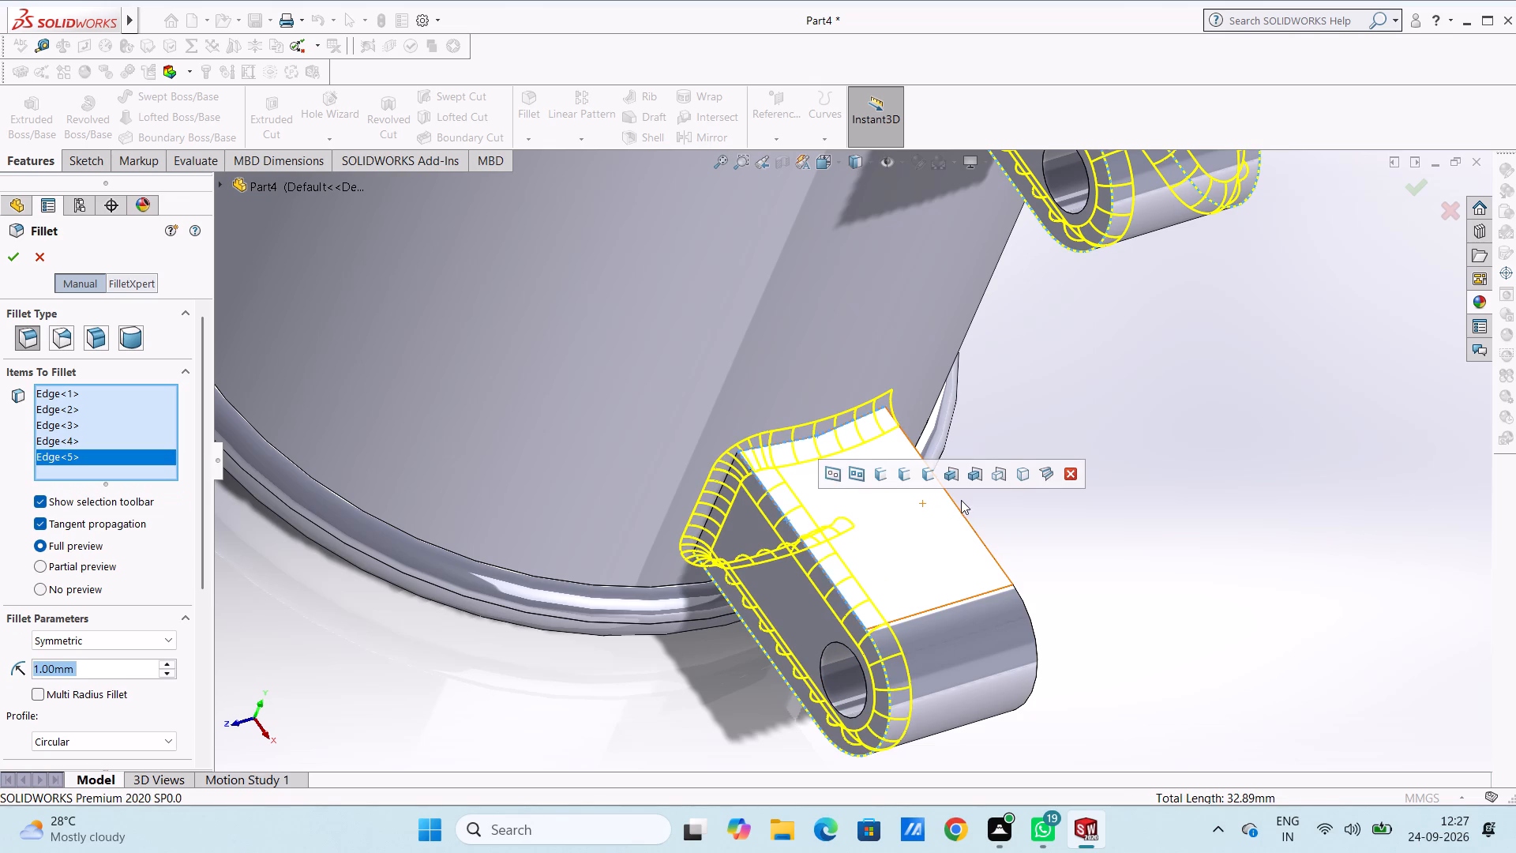
pyautogui.click(959, 507)
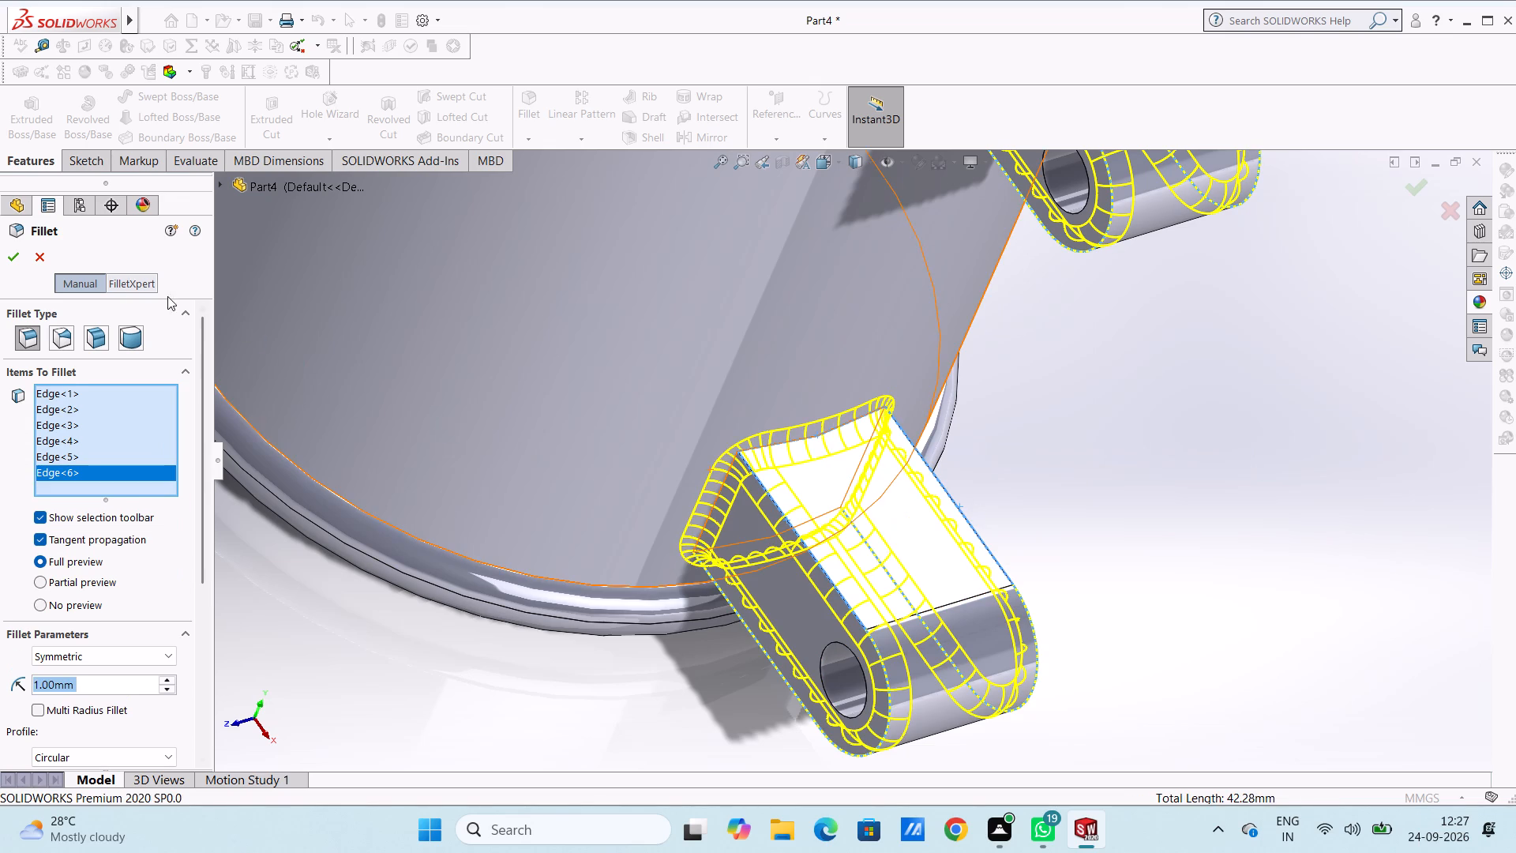
pyautogui.click(21, 259)
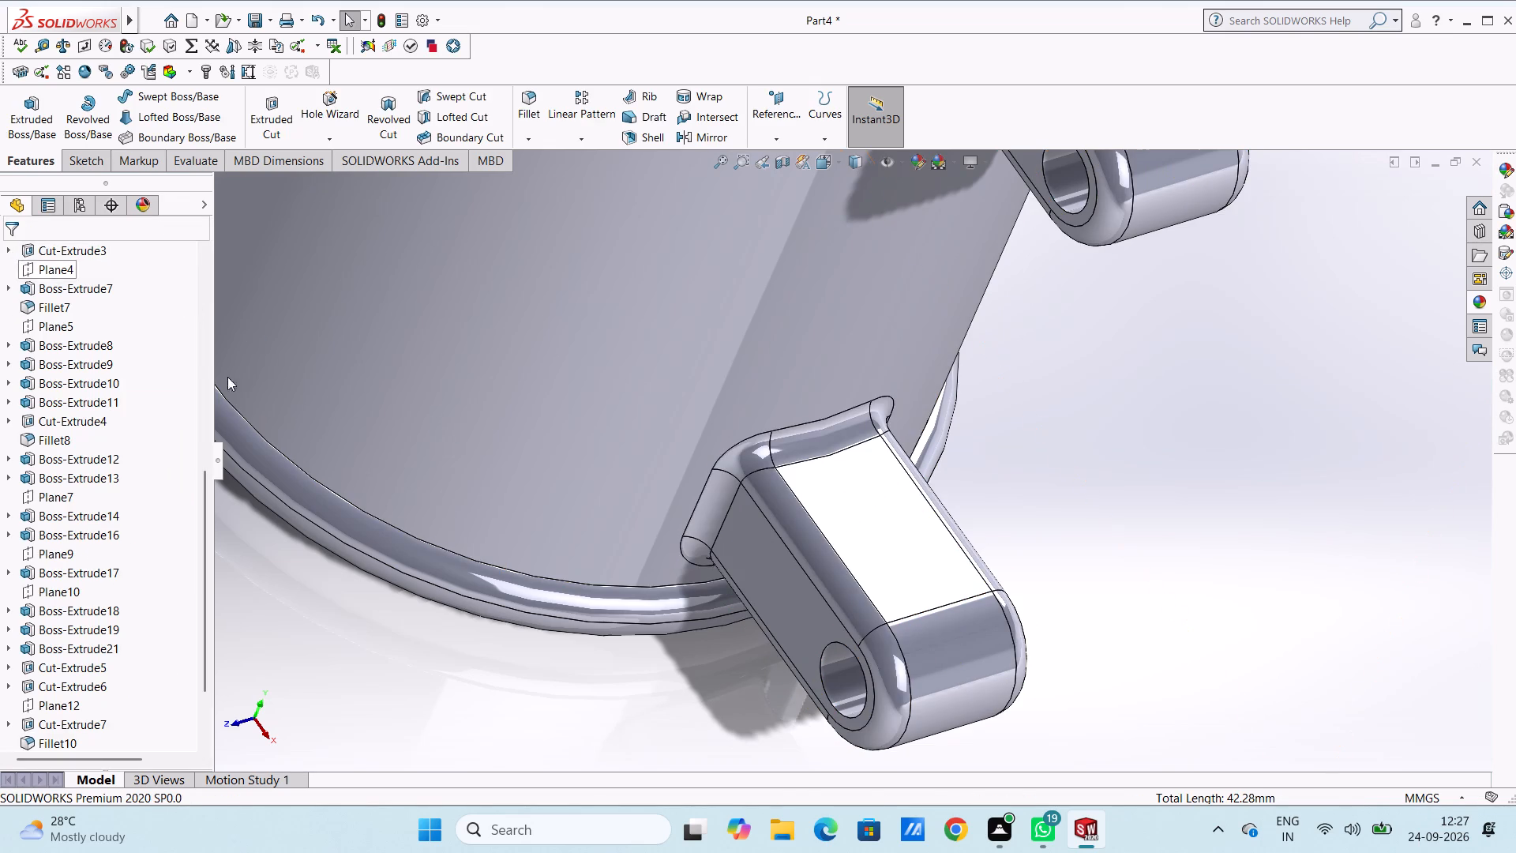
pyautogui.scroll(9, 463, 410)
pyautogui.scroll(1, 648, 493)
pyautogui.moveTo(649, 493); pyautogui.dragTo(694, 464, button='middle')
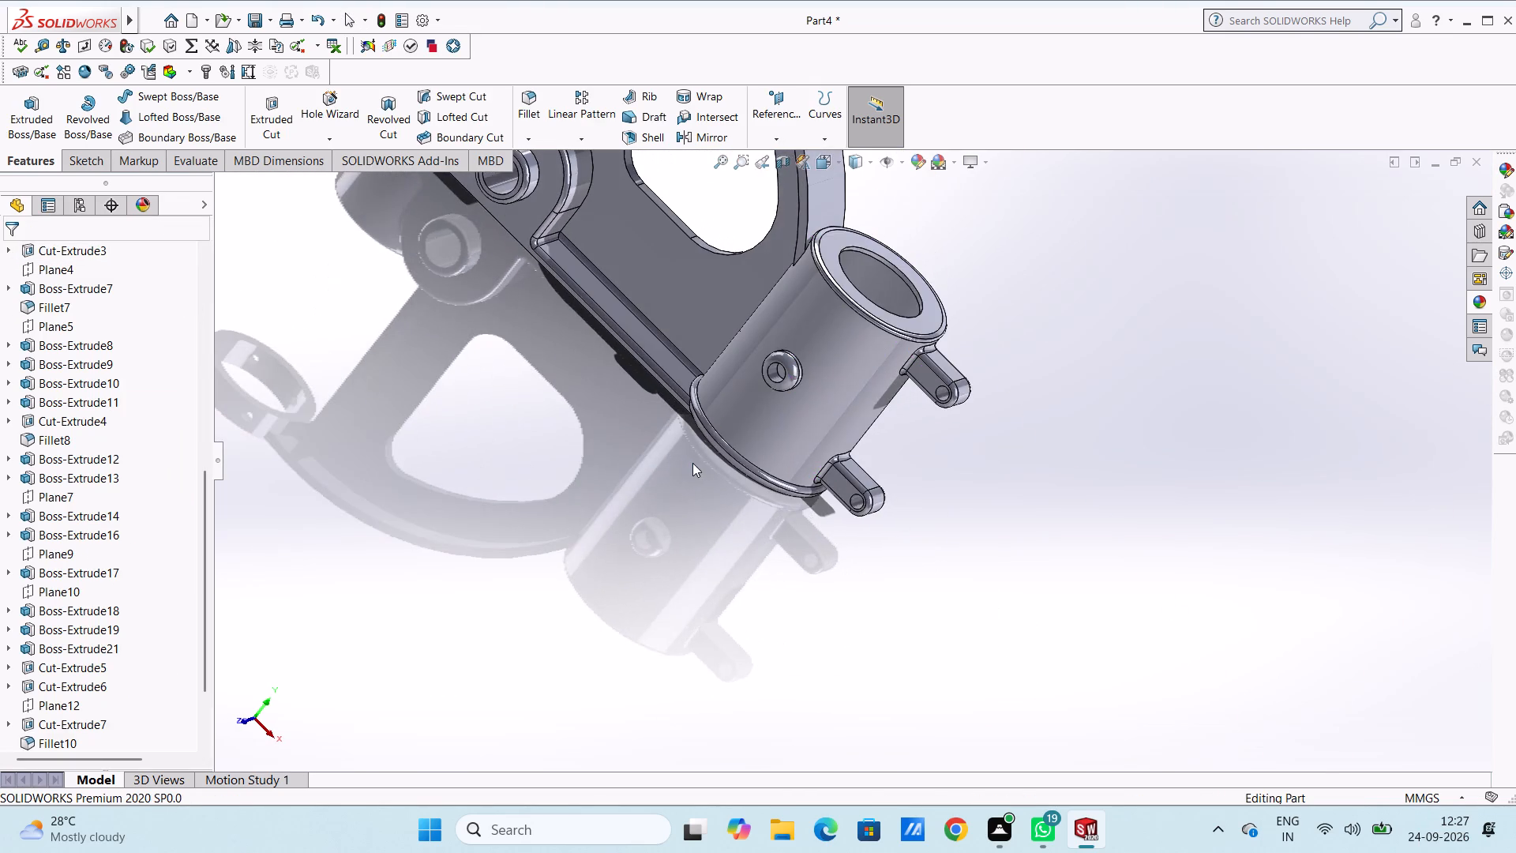
# Start a 1 mm fillet on both outer long edges of the arched flange and one short inner edge beside the drilled ring.
pyautogui.scroll(5, 621, 430)
pyautogui.moveTo(586, 413); pyautogui.dragTo(486, 414, button='middle')
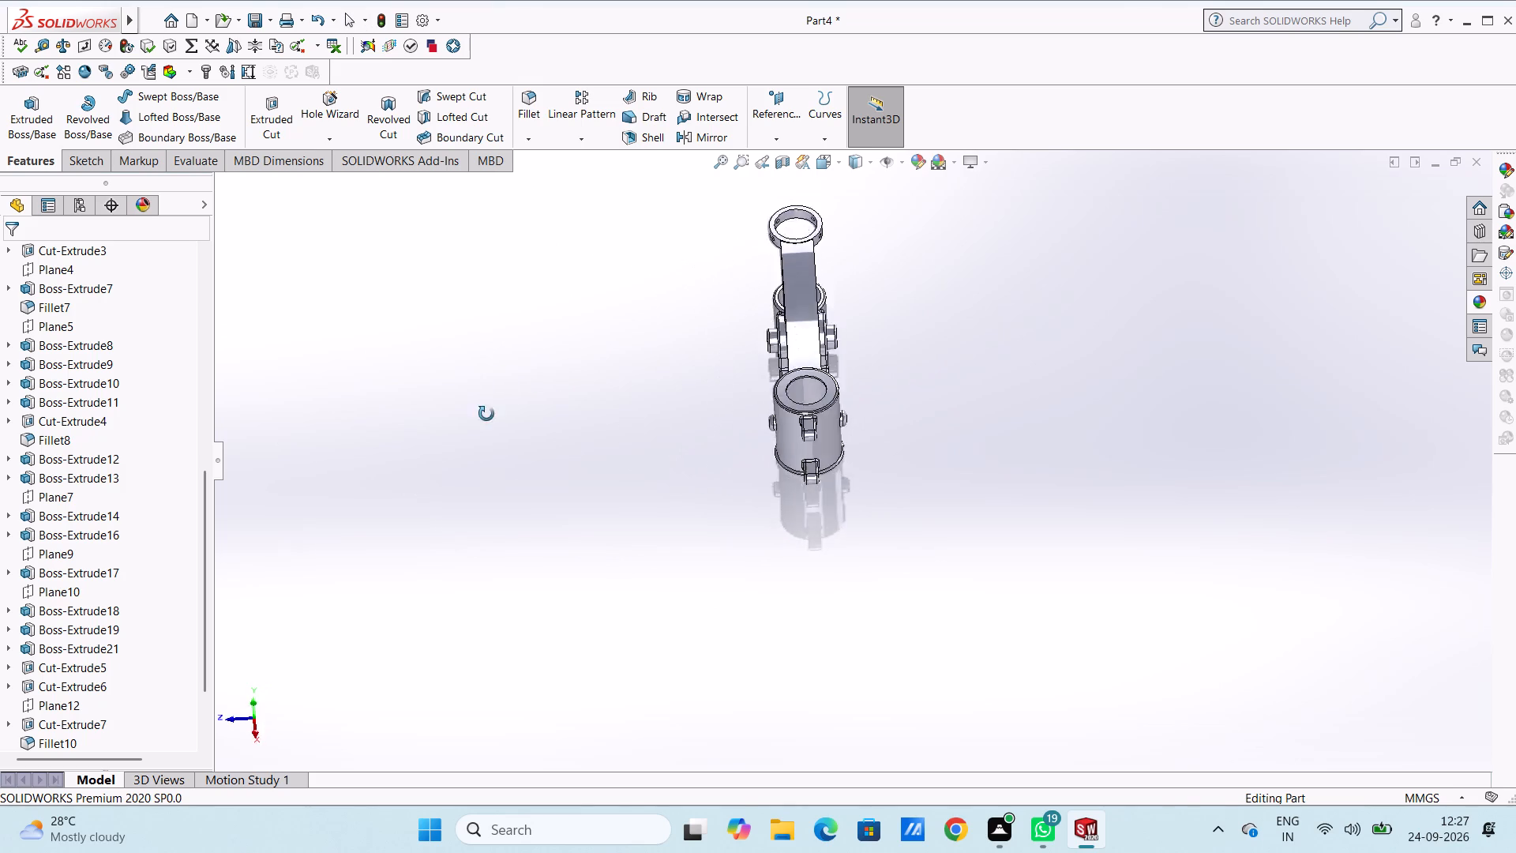
pyautogui.moveTo(486, 414); pyautogui.dragTo(555, 472, button='middle')
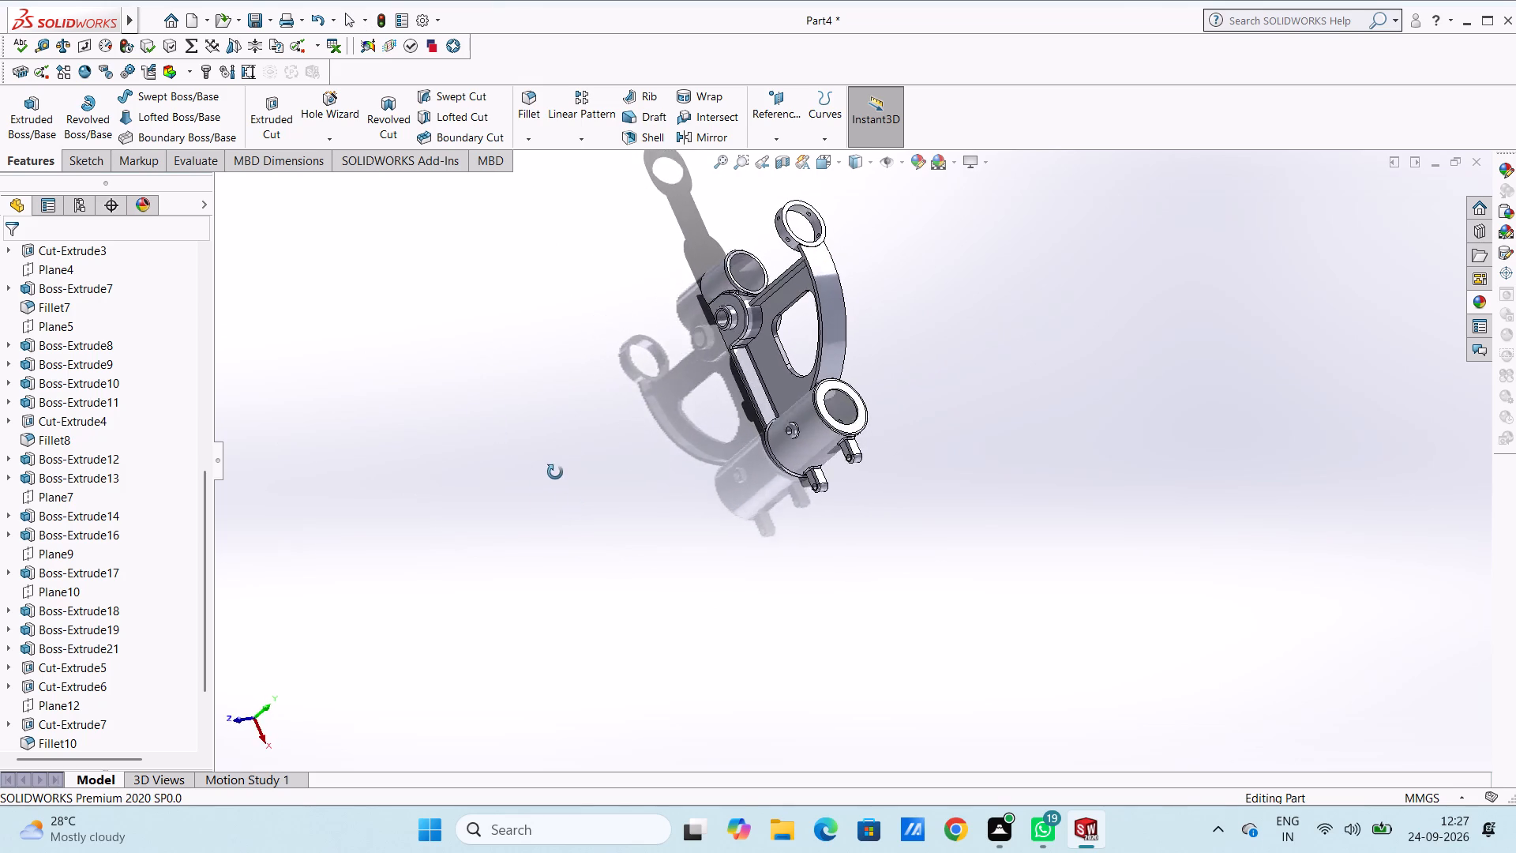
pyautogui.moveTo(555, 472); pyautogui.dragTo(595, 426, button='middle')
pyautogui.scroll(-4, 814, 258)
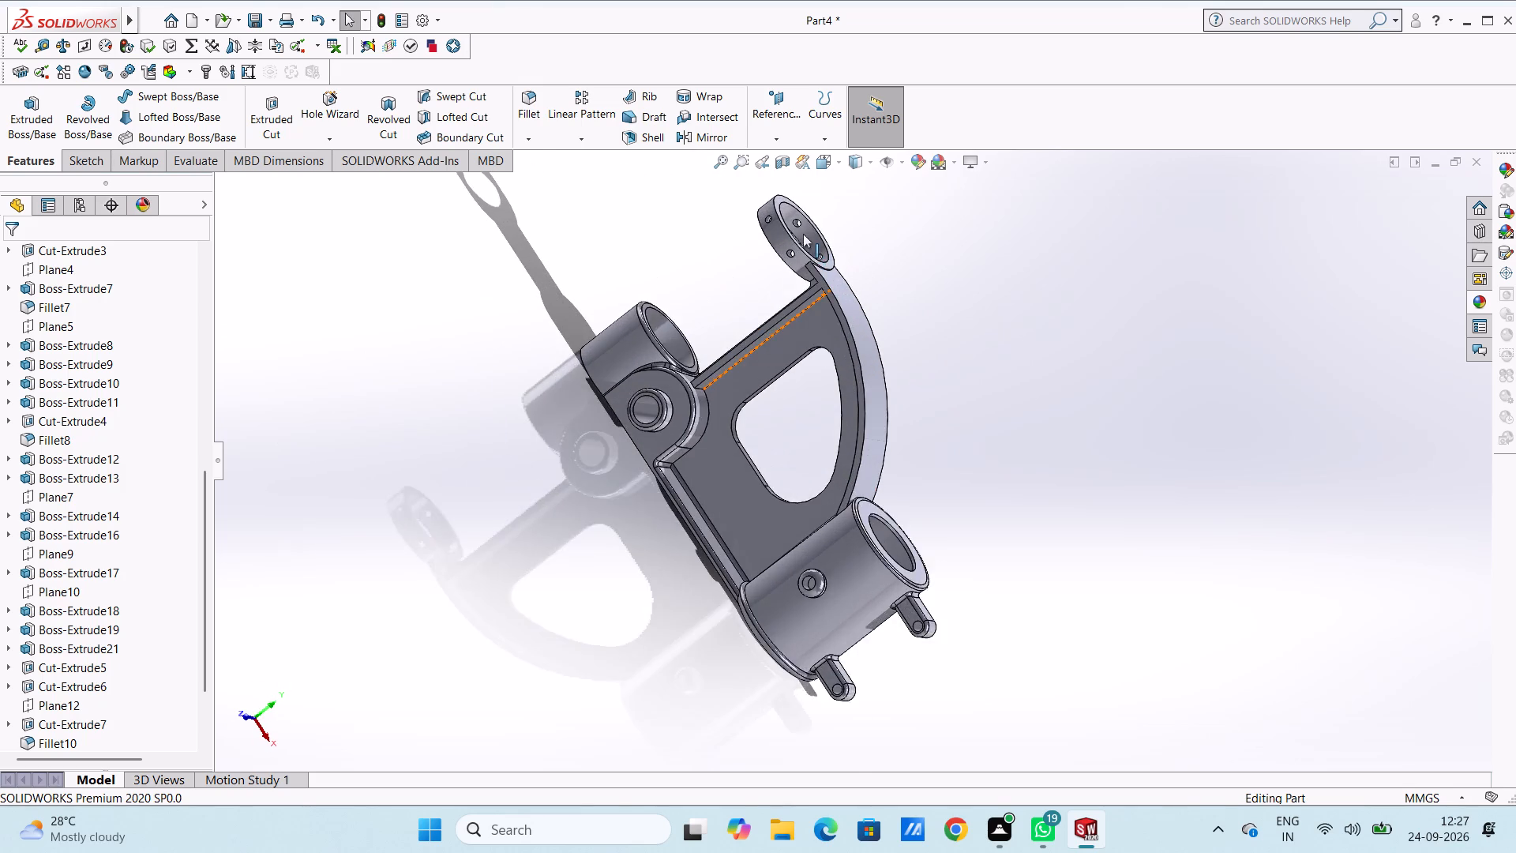
pyautogui.scroll(-6, 812, 243)
pyautogui.moveTo(1034, 403); pyautogui.dragTo(1003, 366, button='middle')
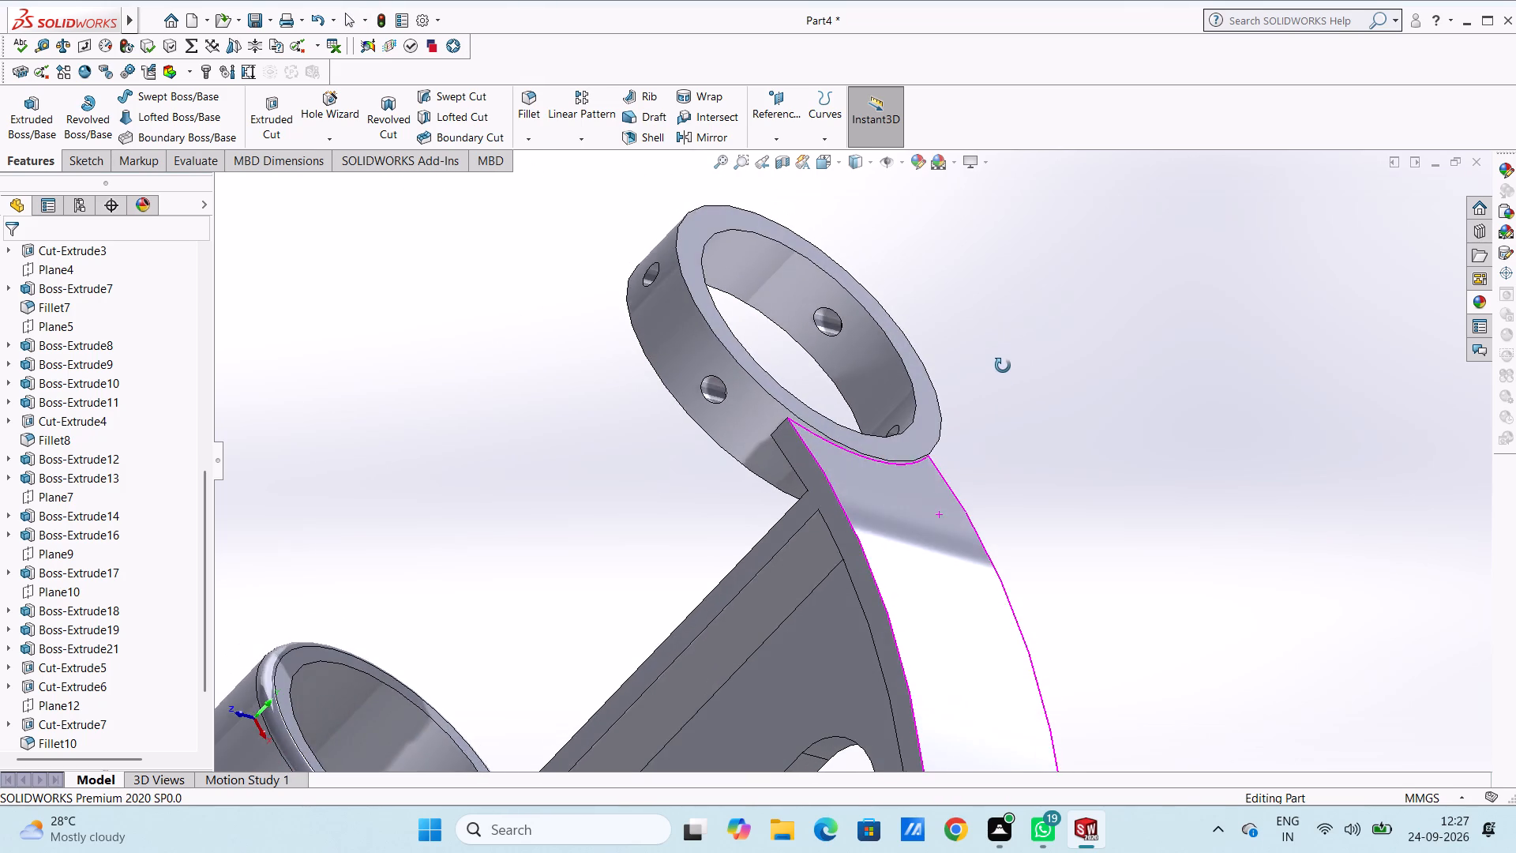
pyautogui.moveTo(1003, 366); pyautogui.dragTo(1012, 365, button='middle')
pyautogui.scroll(-6, 978, 430)
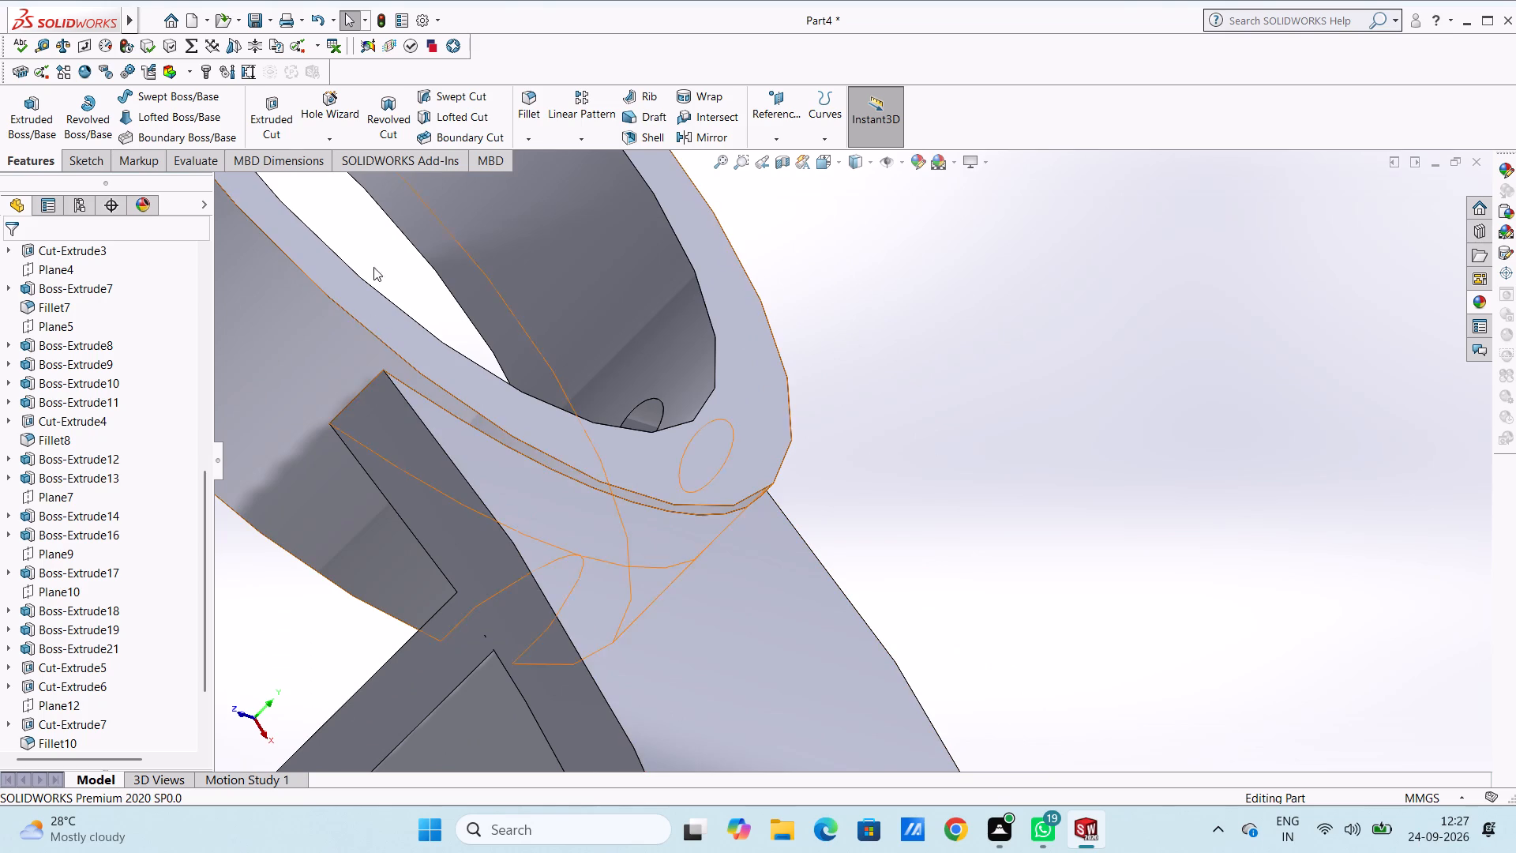
pyautogui.click(523, 98)
pyautogui.click(450, 456)
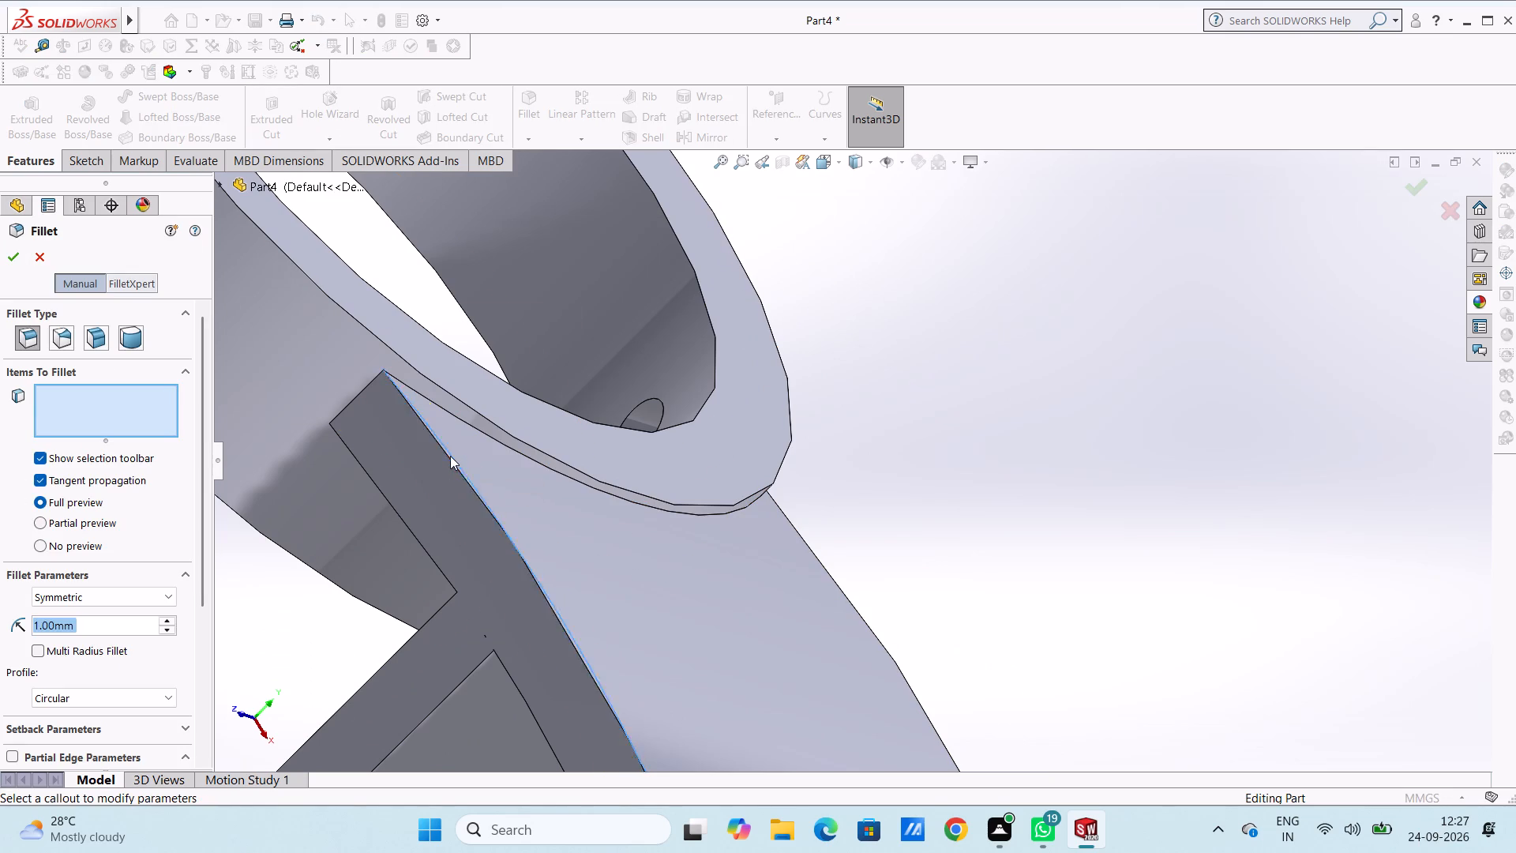
pyautogui.click(821, 559)
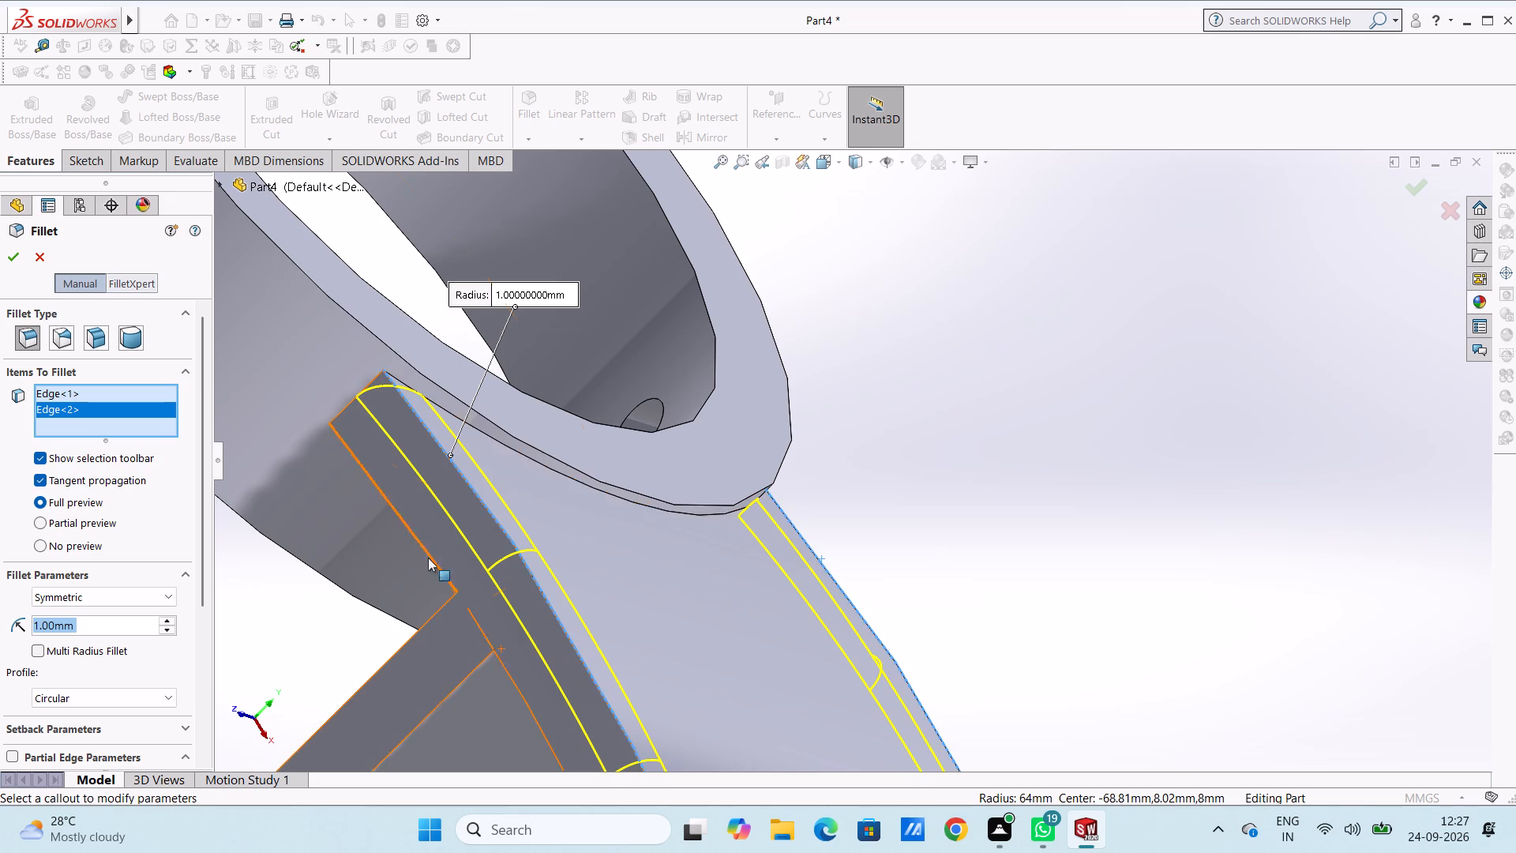
pyautogui.click(416, 538)
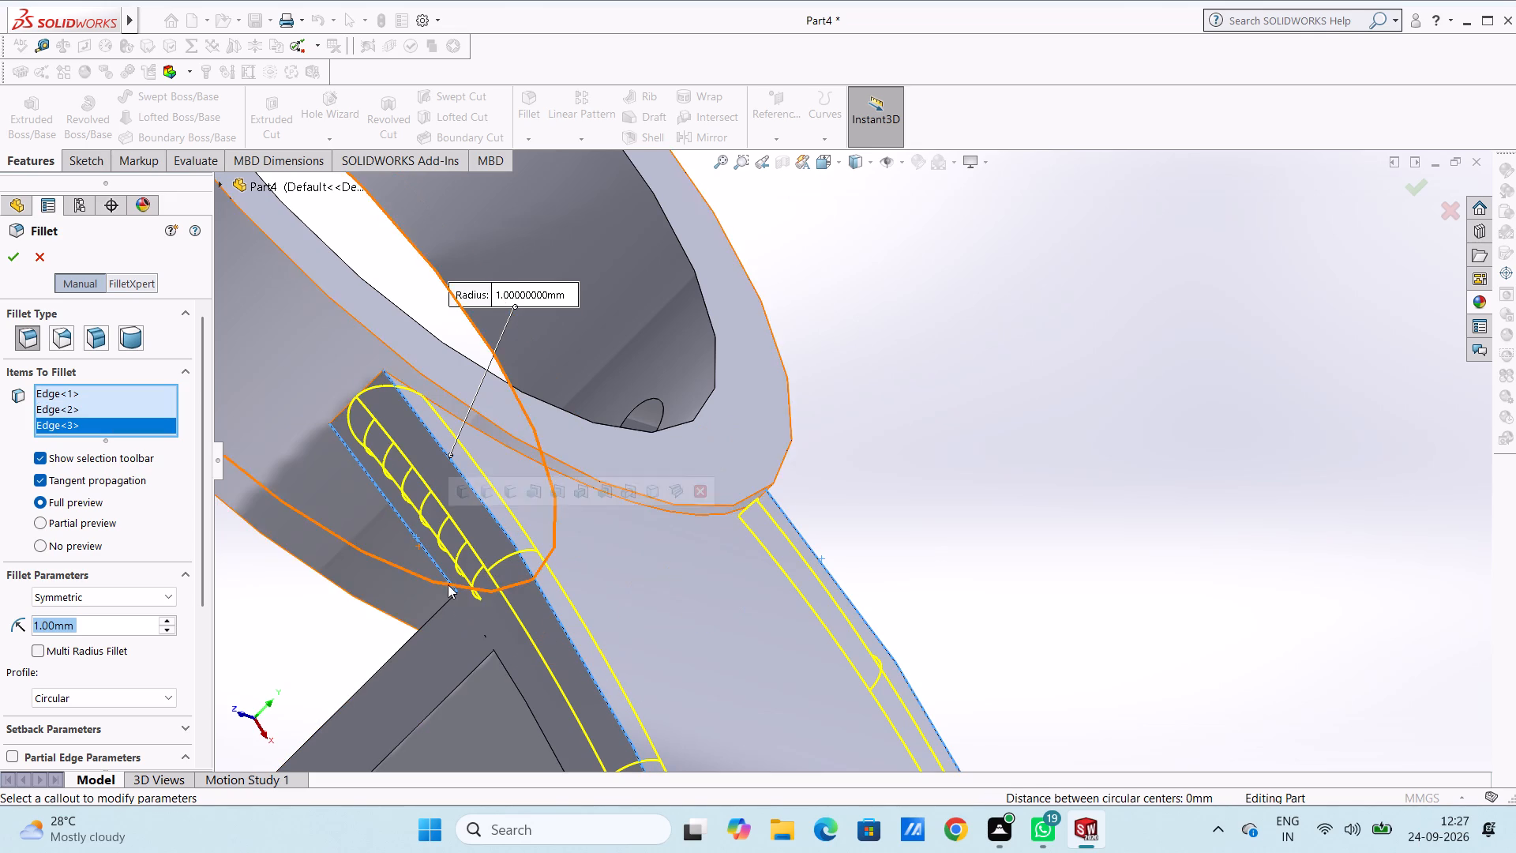
pyautogui.scroll(5, 448, 584)
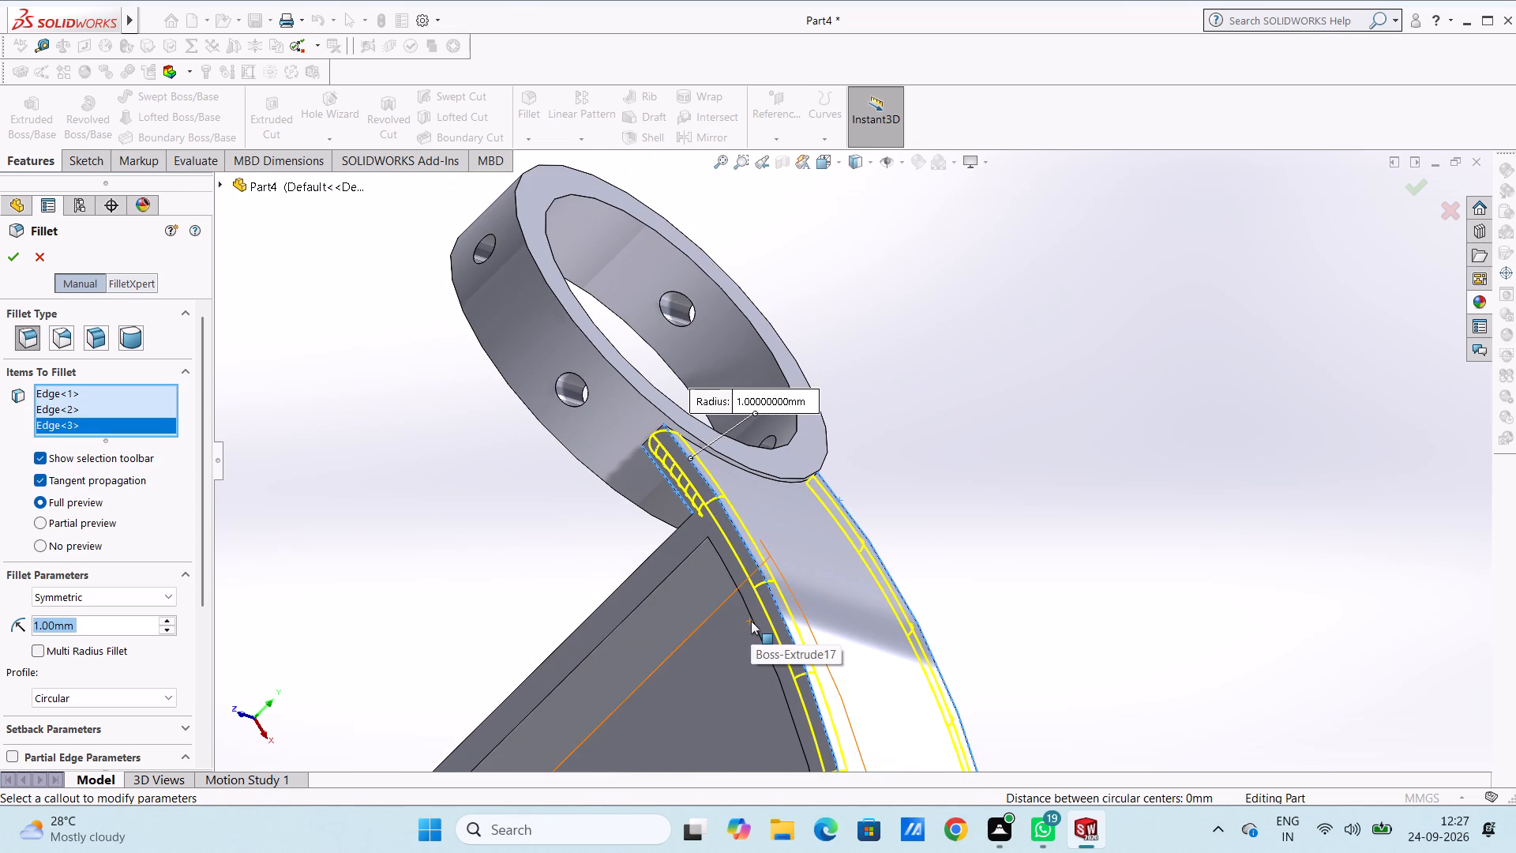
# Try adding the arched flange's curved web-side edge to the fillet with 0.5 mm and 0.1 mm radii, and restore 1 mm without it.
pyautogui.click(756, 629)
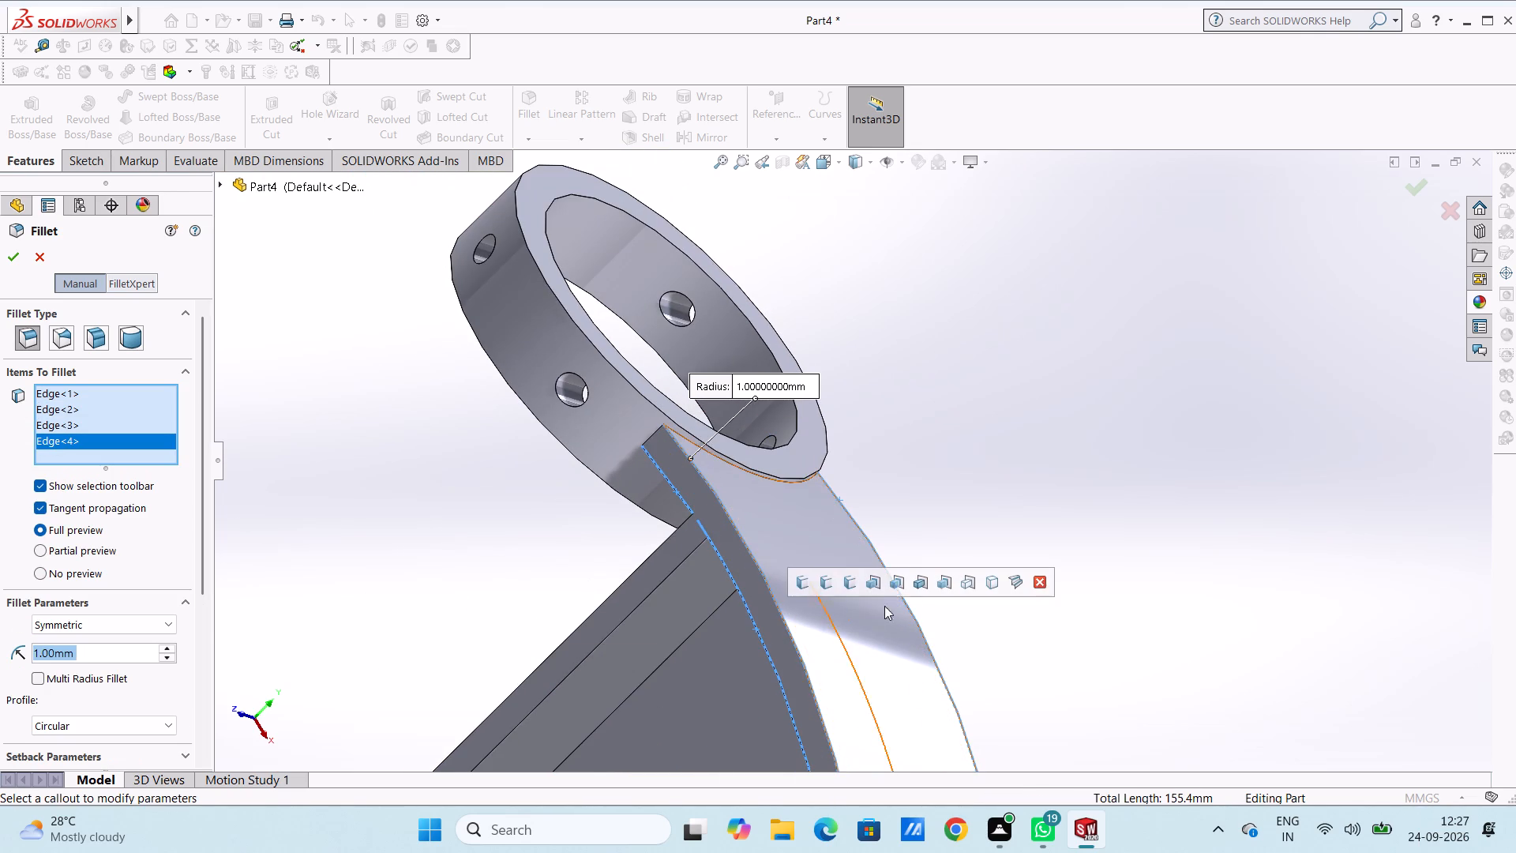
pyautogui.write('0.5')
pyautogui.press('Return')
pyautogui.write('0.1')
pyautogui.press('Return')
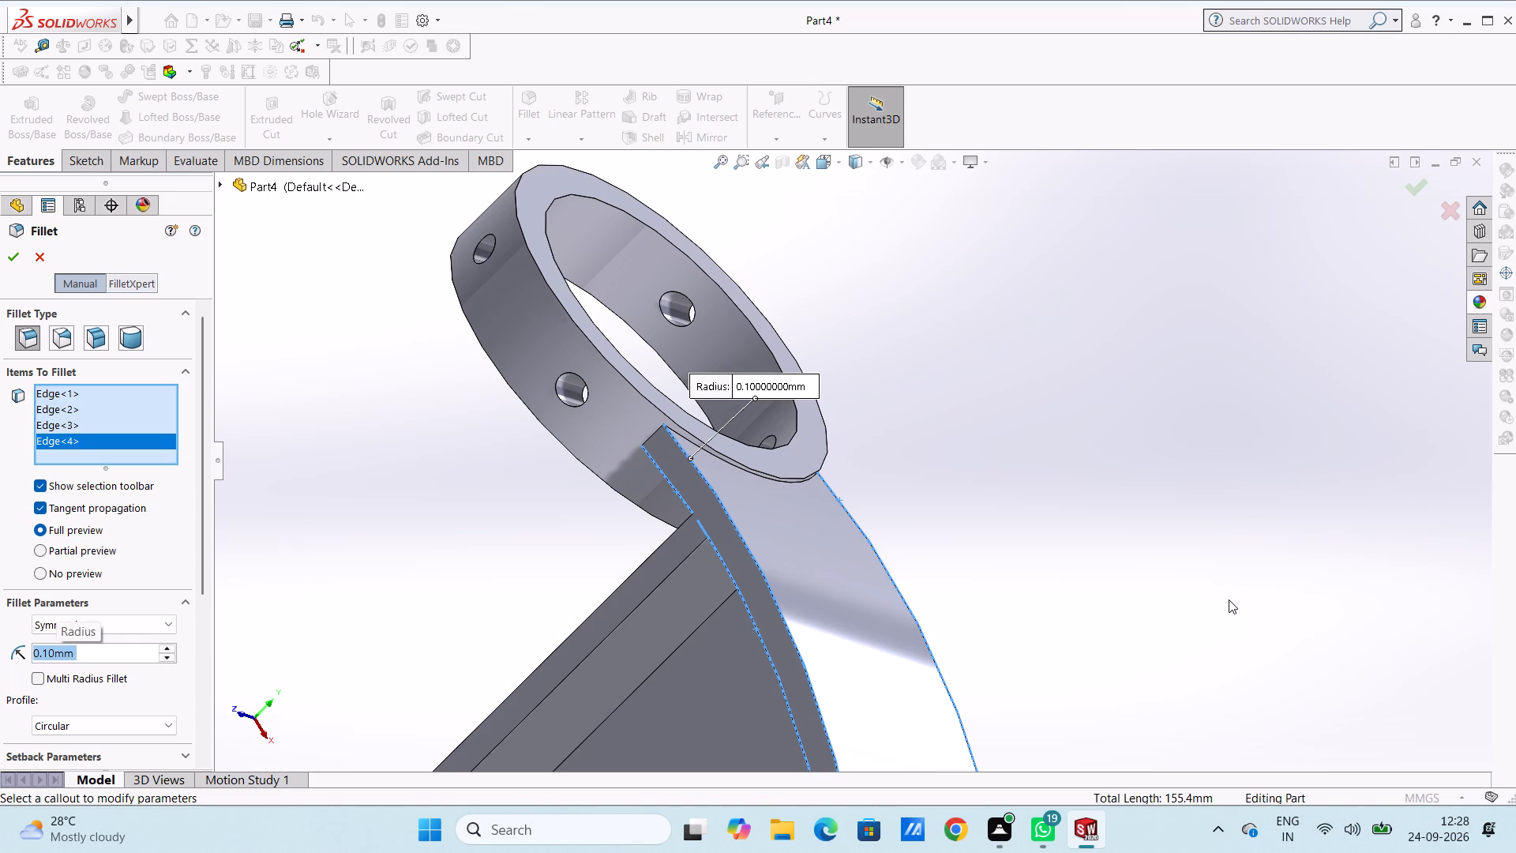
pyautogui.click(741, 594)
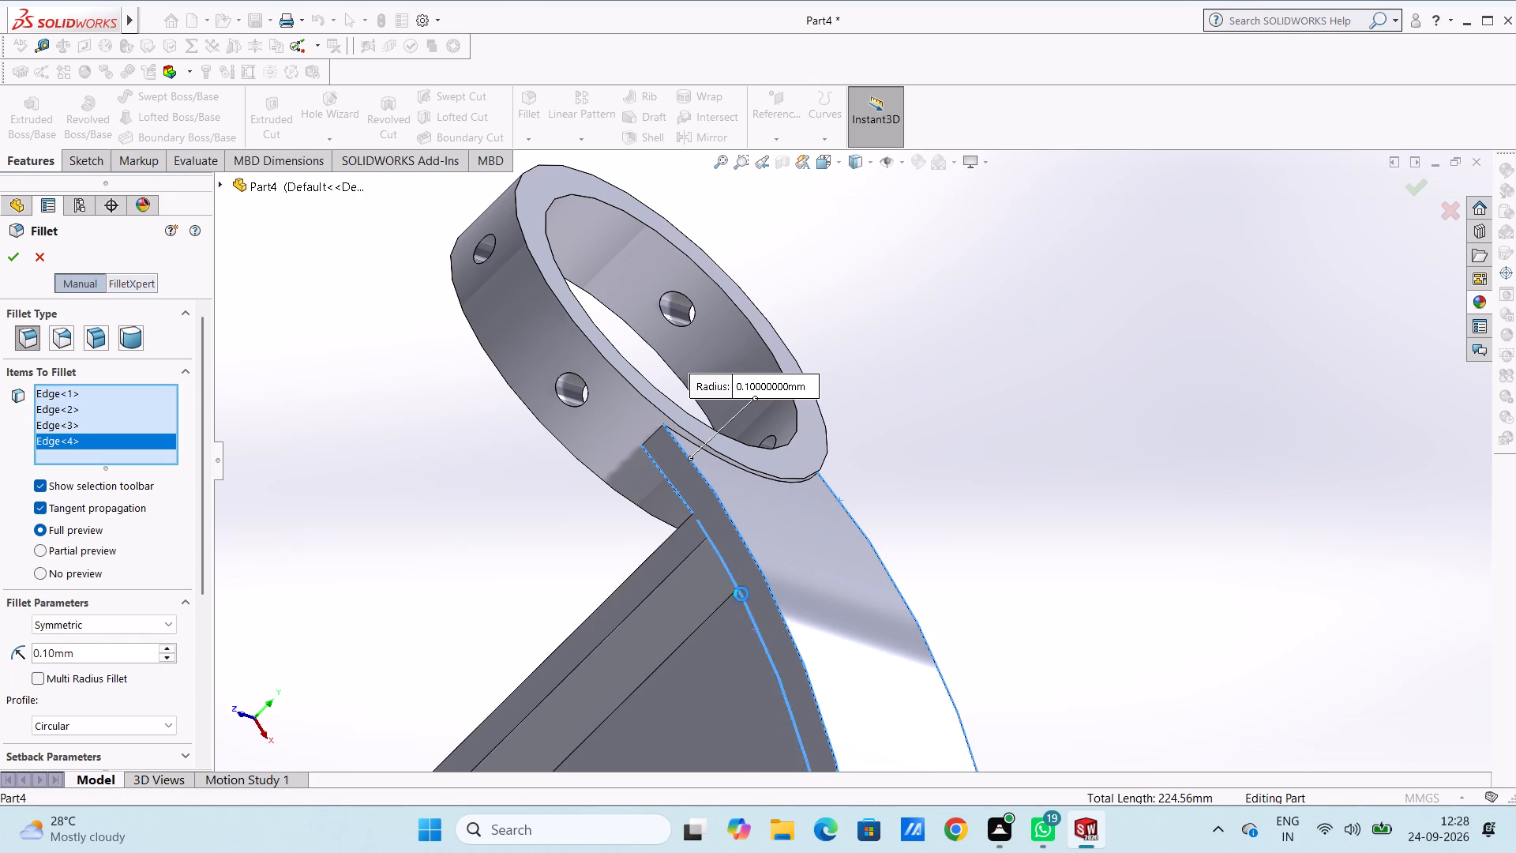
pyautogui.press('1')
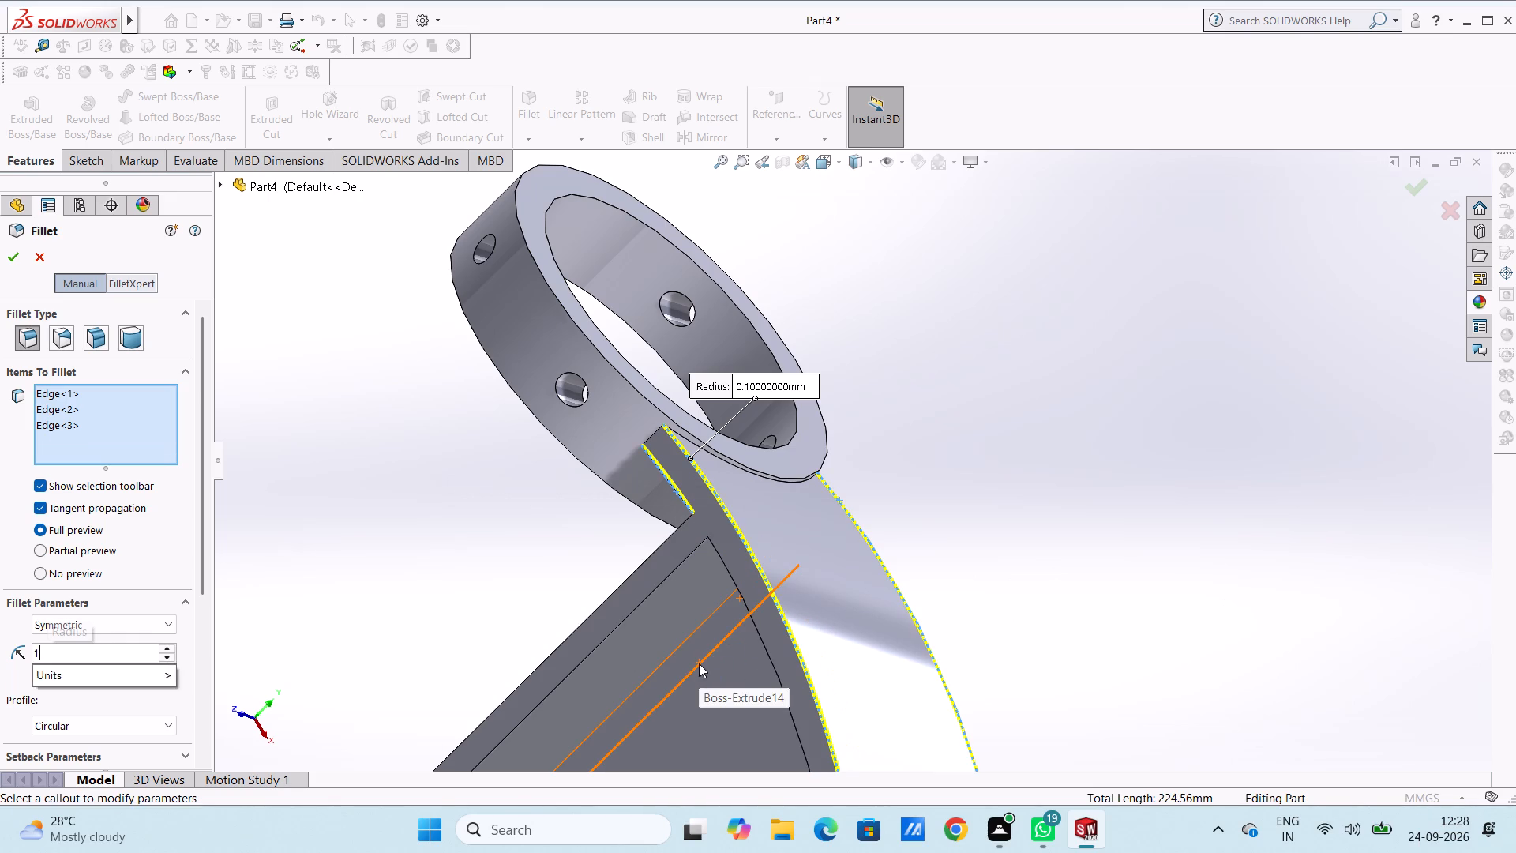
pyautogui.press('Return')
# Add the matching short inner edge on the flange's opposite side beside the ring and complete the 1 mm fillet.
pyautogui.scroll(3, 699, 663)
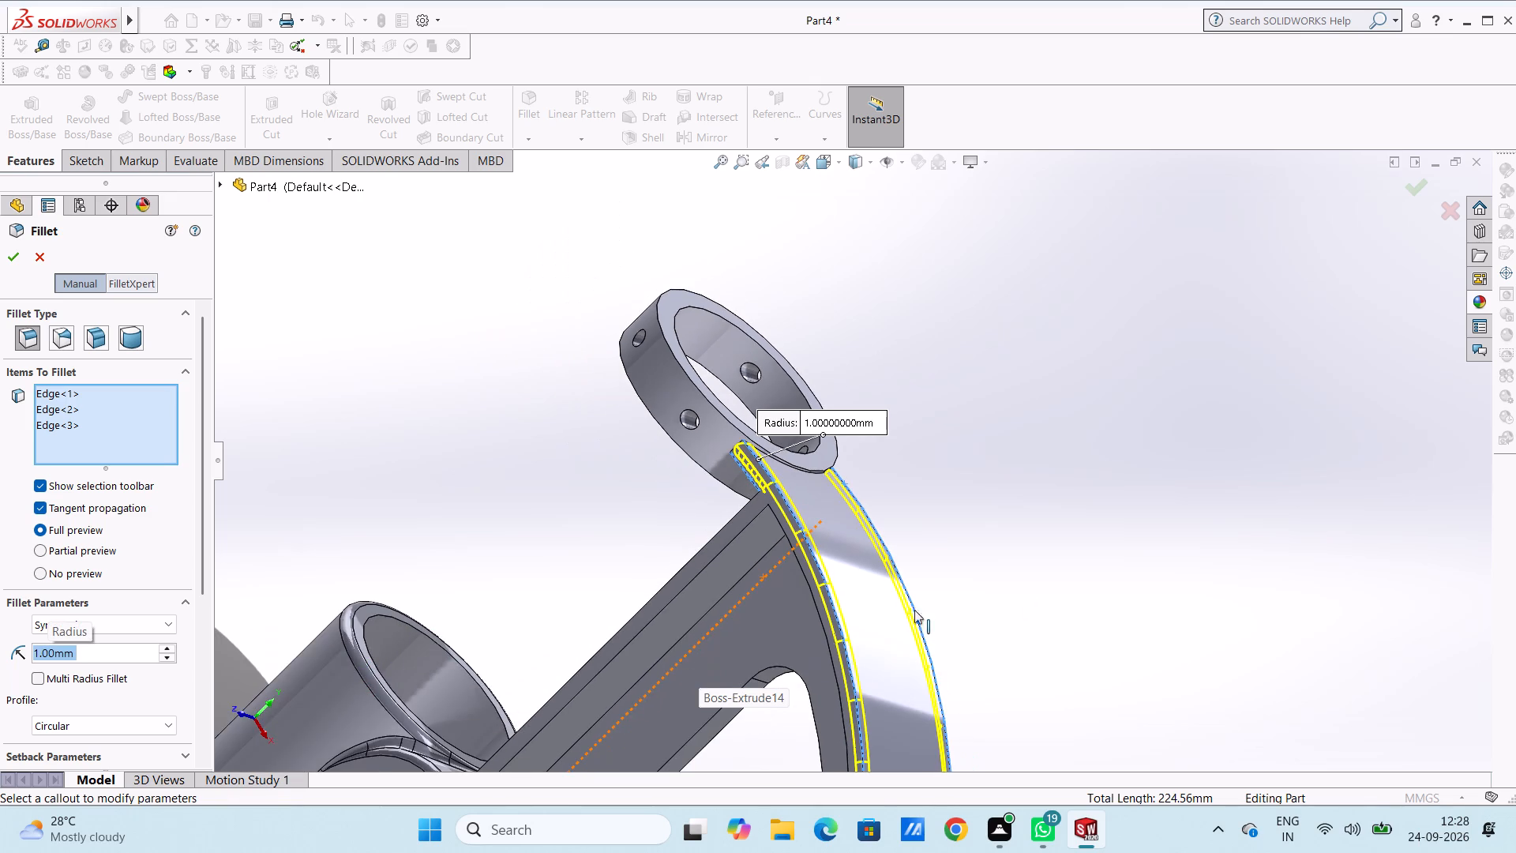
pyautogui.moveTo(1184, 513); pyautogui.dragTo(993, 527, button='middle')
pyautogui.scroll(-4, 750, 519)
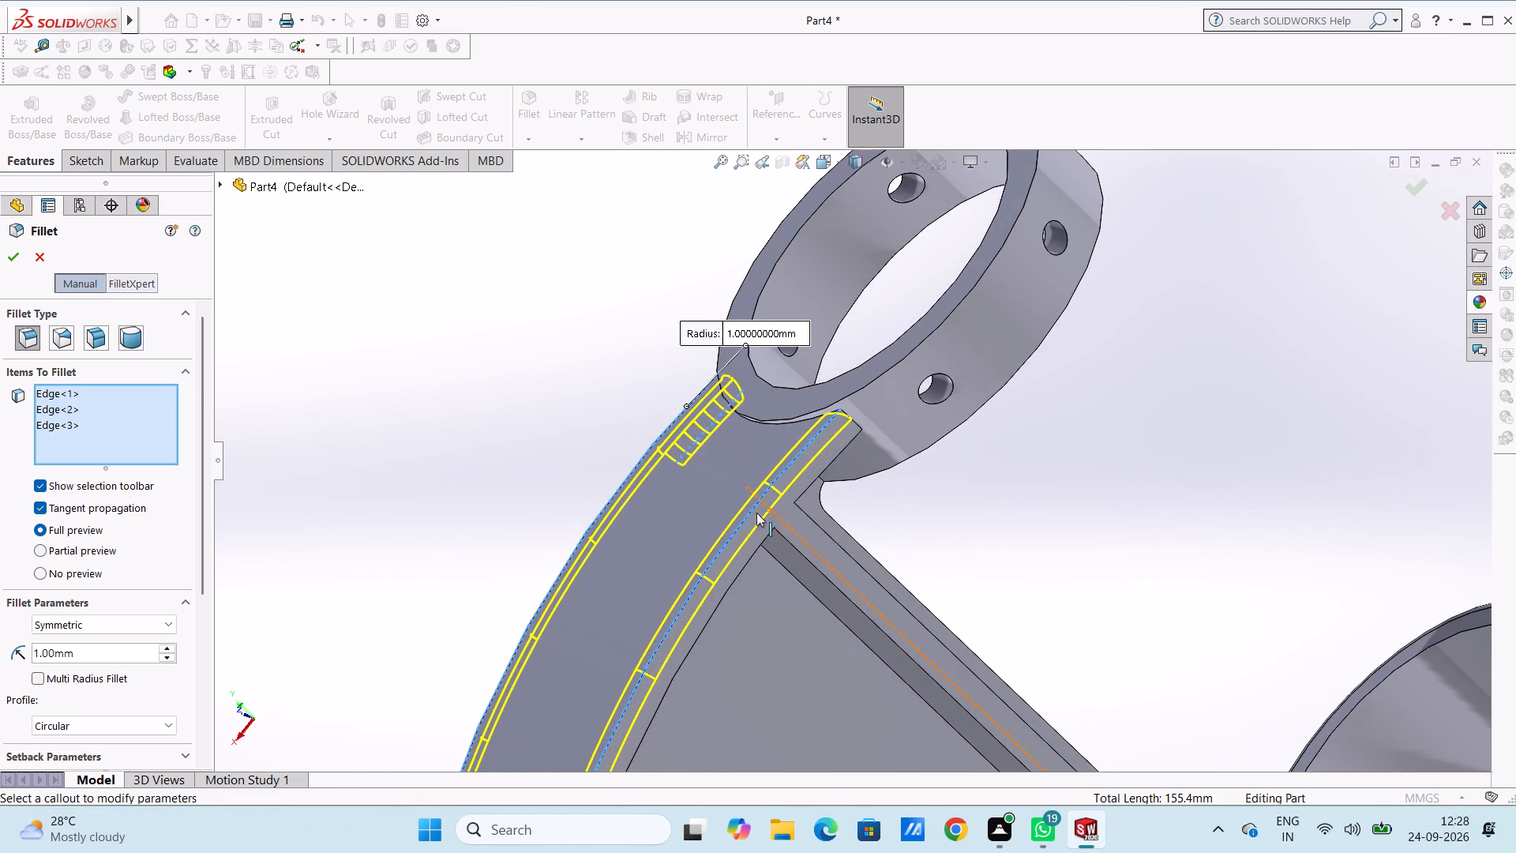
pyautogui.click(838, 463)
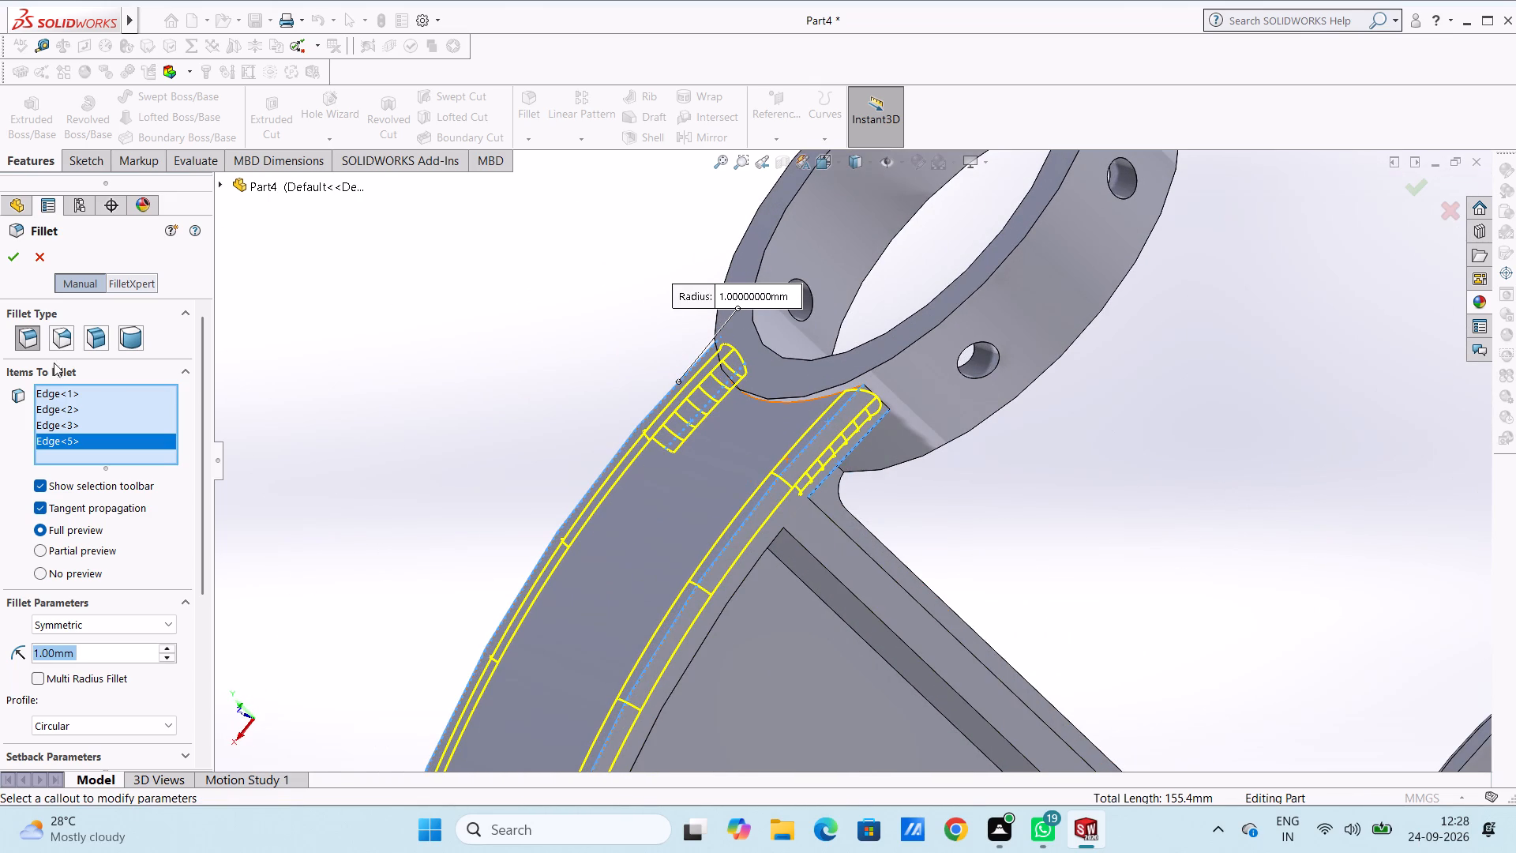
pyautogui.click(7, 261)
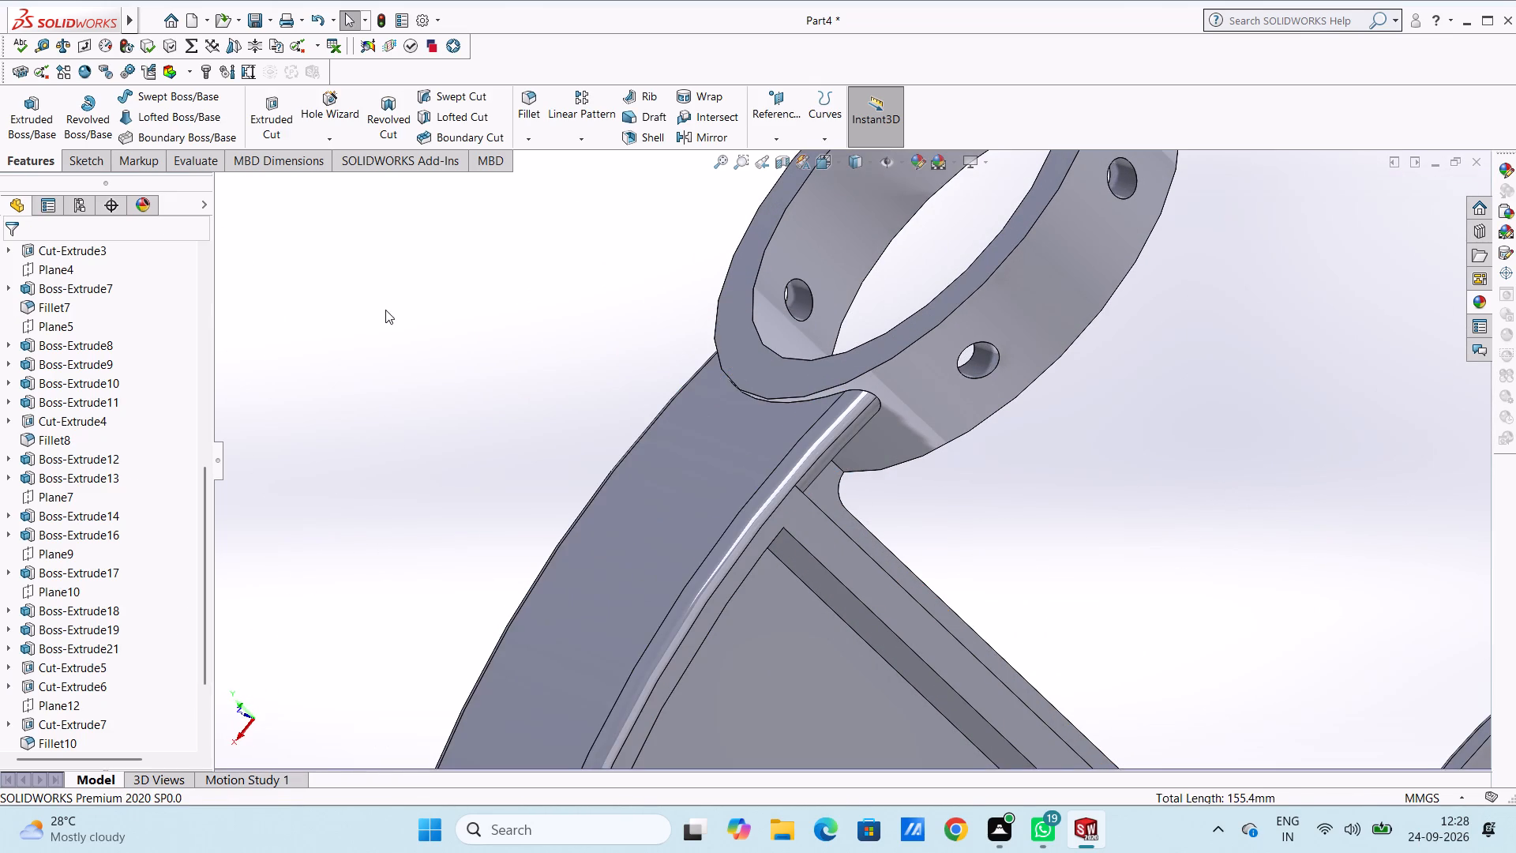
pyautogui.click(385, 310)
# Fillet the long edges of the straight rib between the drilled ring and the small hollow cylinder on both web sides with a 1 mm radius.
pyautogui.scroll(5, 391, 316)
pyautogui.moveTo(526, 385); pyautogui.dragTo(715, 376, button='middle')
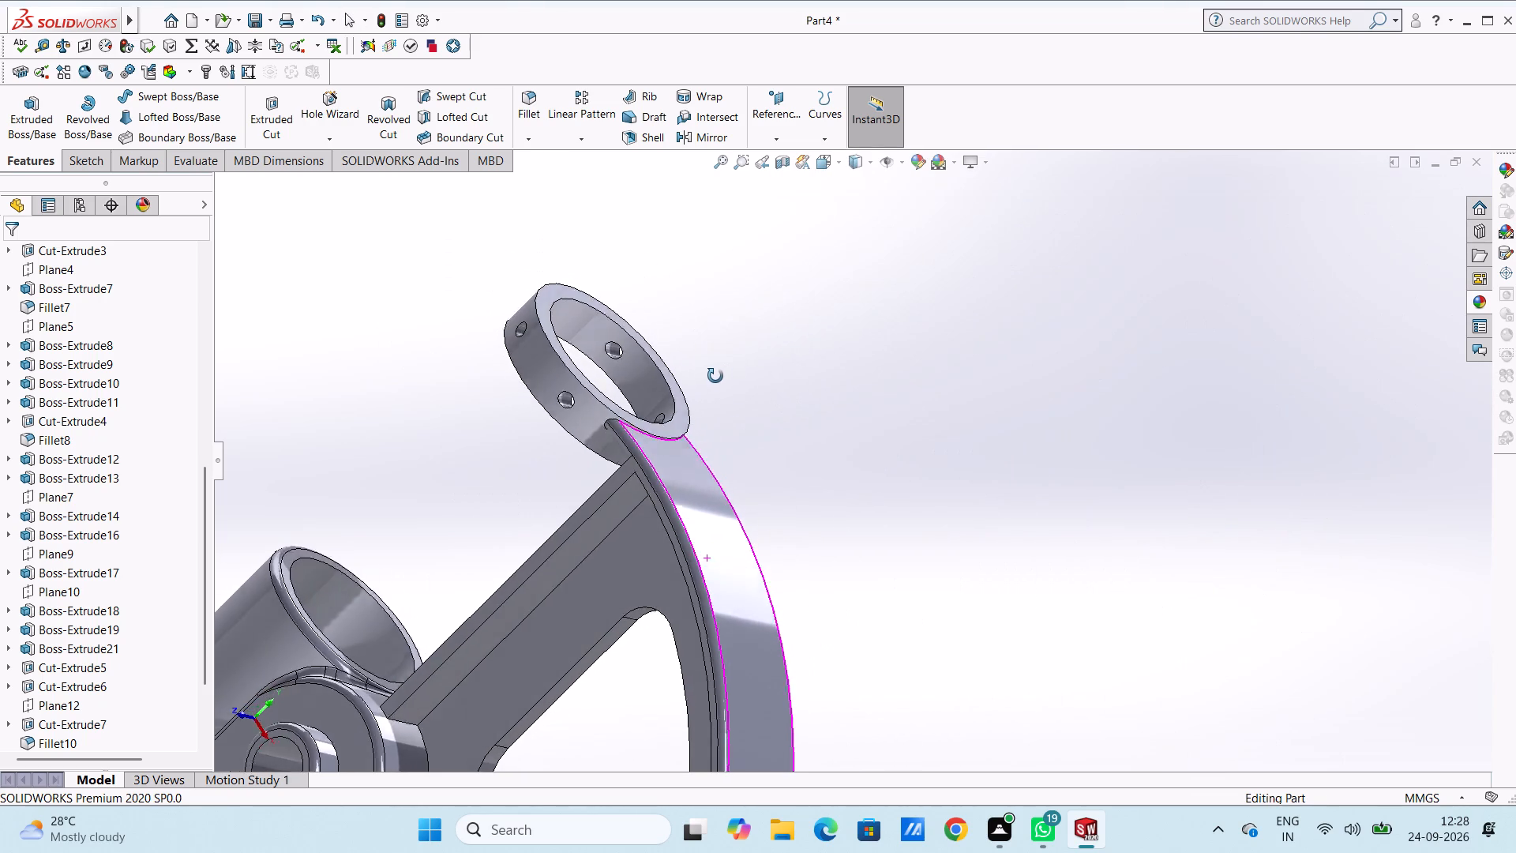
pyautogui.moveTo(715, 376); pyautogui.dragTo(712, 381, button='middle')
pyautogui.scroll(4, 827, 424)
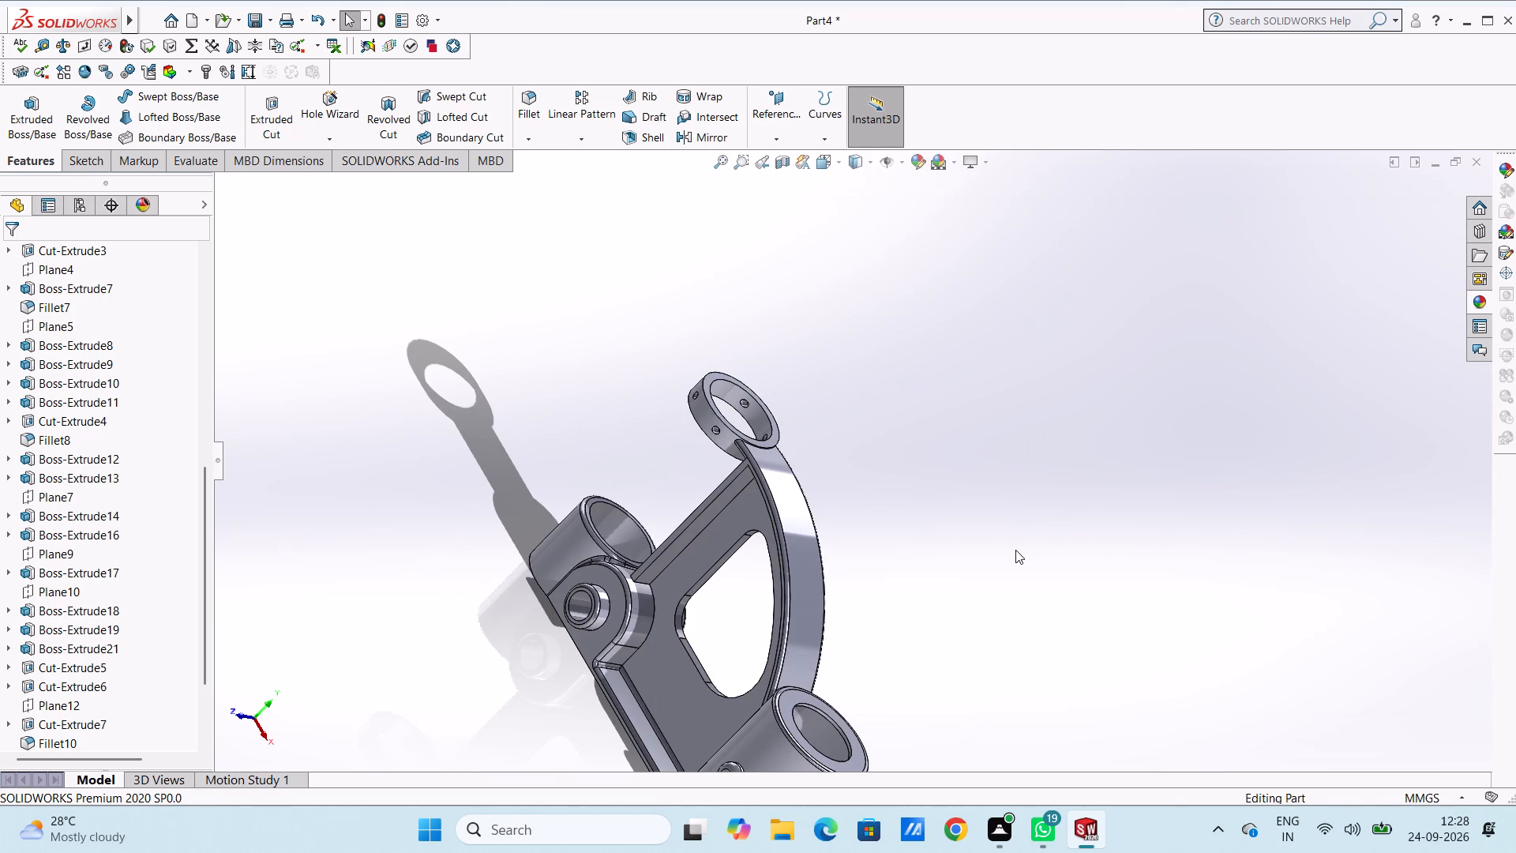
pyautogui.scroll(-4, 671, 505)
pyautogui.moveTo(700, 425); pyautogui.dragTo(720, 432, button='middle')
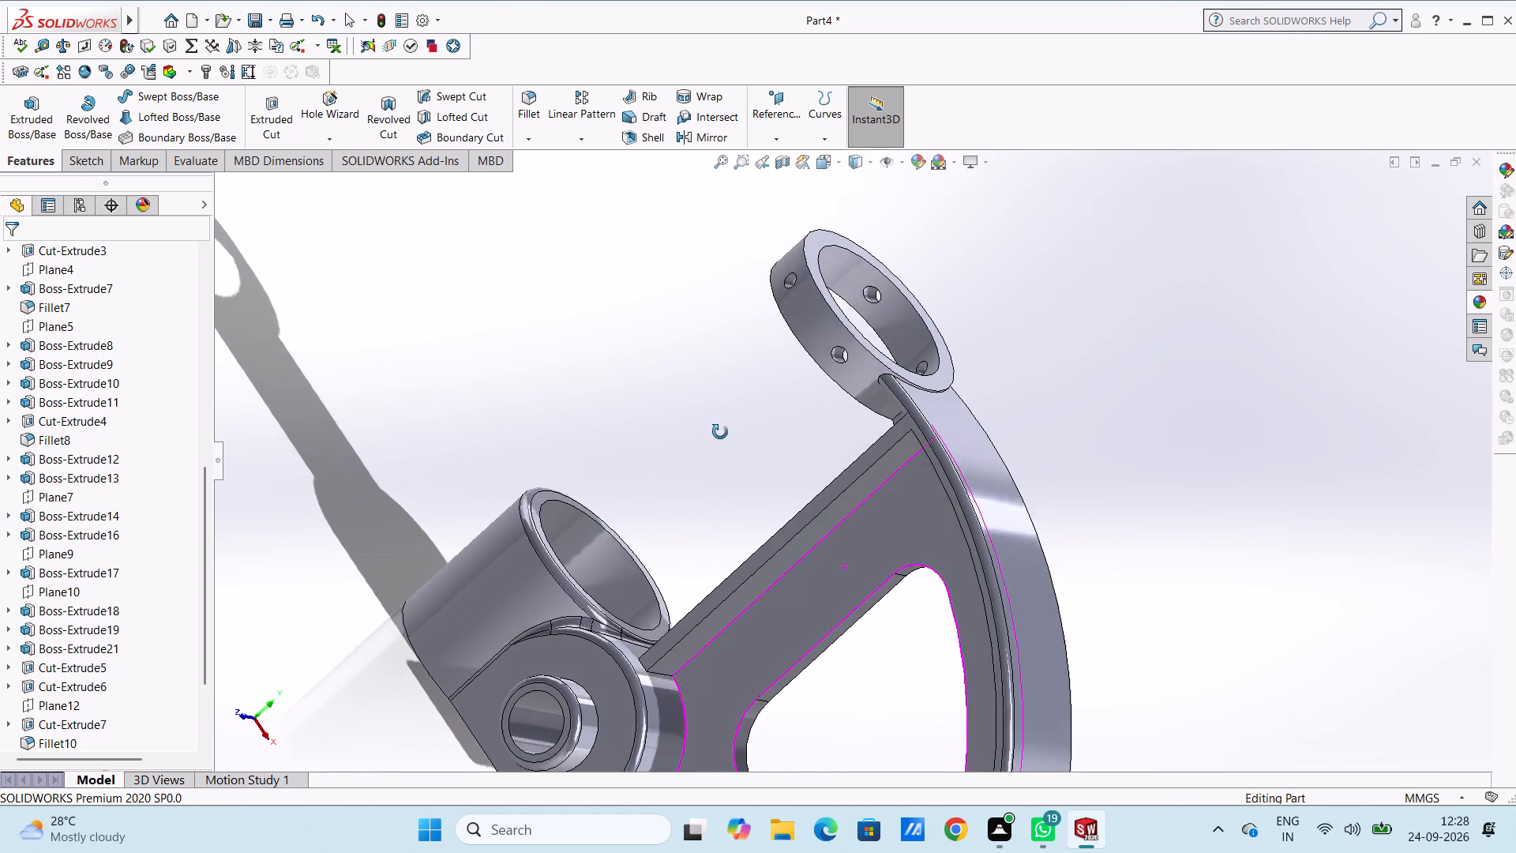
pyautogui.moveTo(720, 432); pyautogui.dragTo(722, 433, button='middle')
pyautogui.scroll(-6, 818, 518)
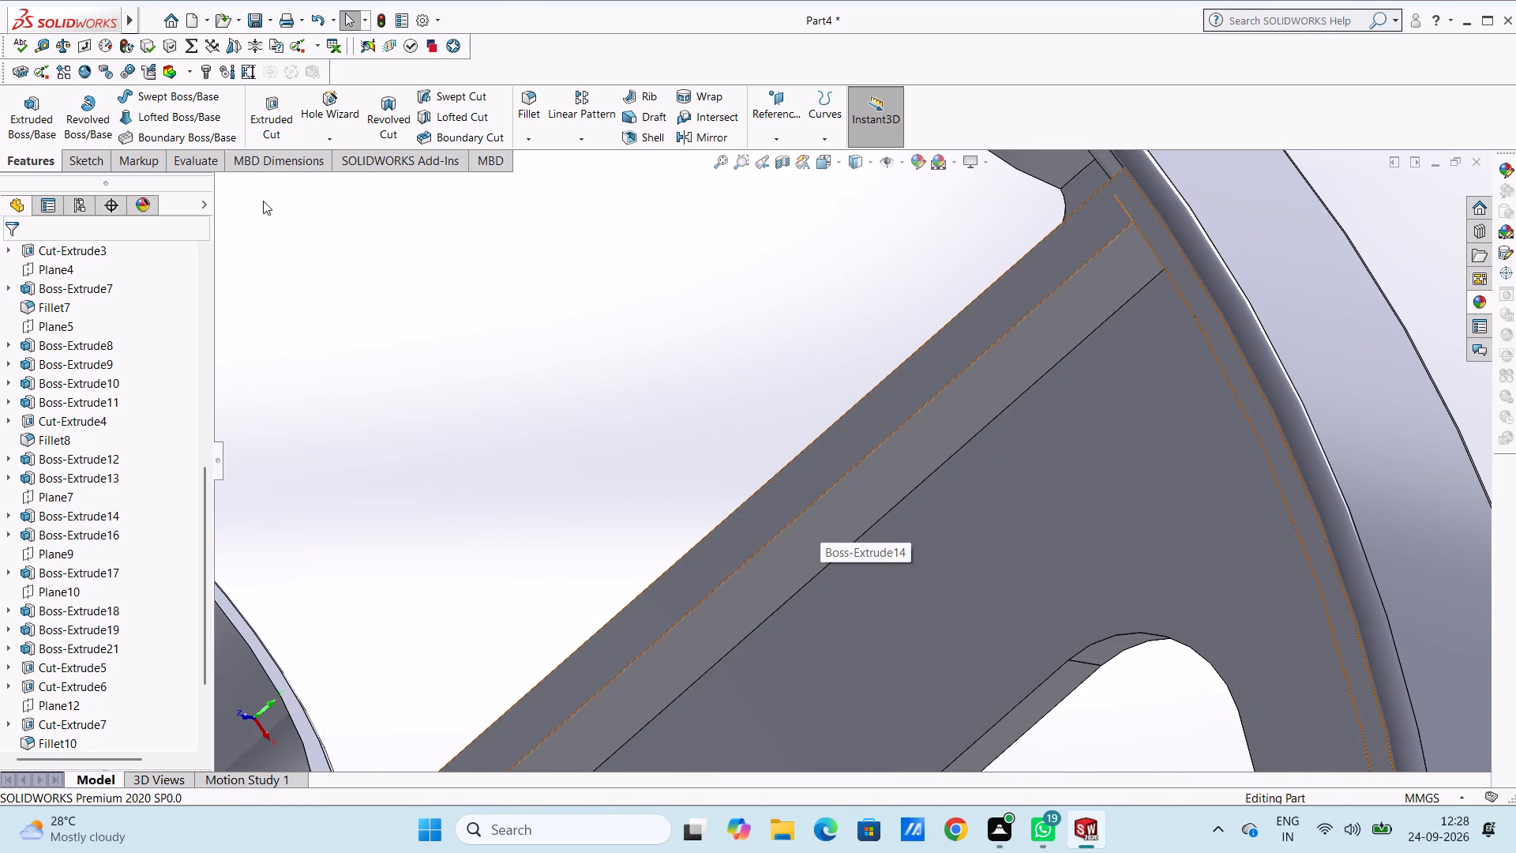
pyautogui.click(526, 91)
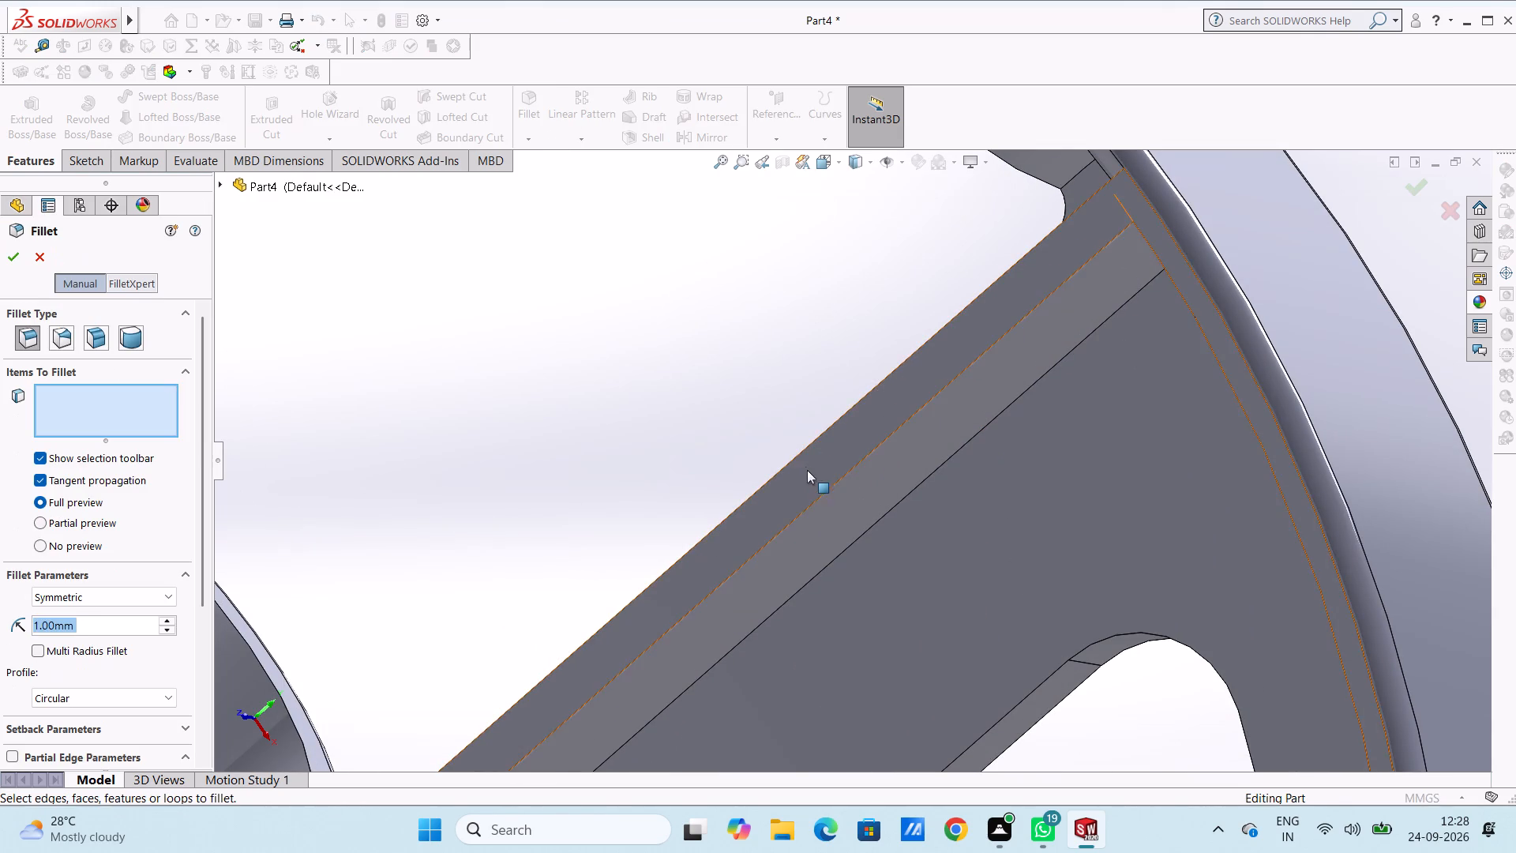
pyautogui.click(823, 493)
pyautogui.moveTo(685, 389); pyautogui.dragTo(707, 422, button='middle')
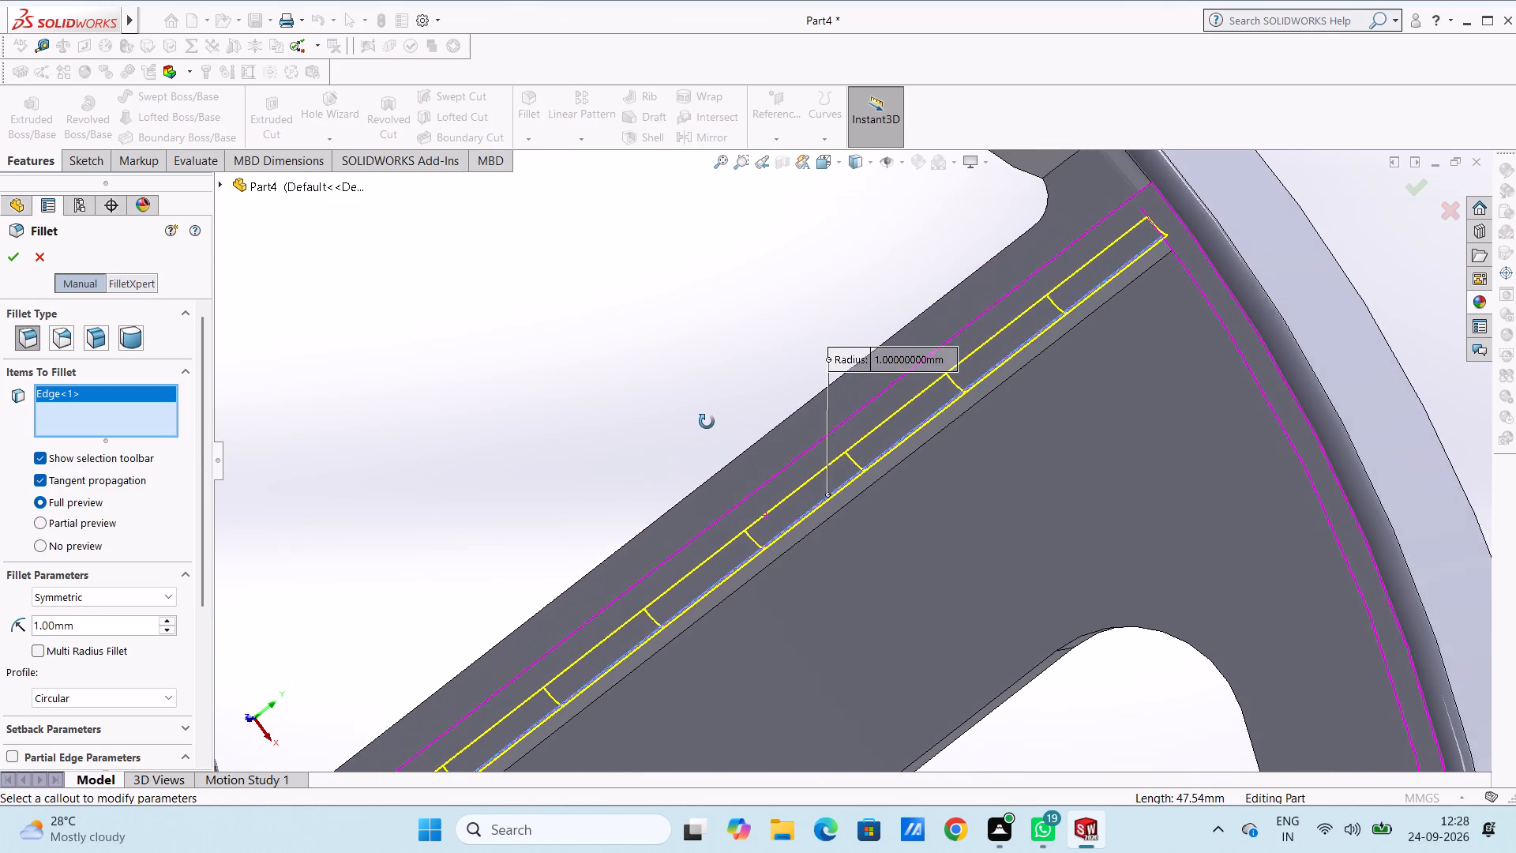
pyautogui.moveTo(707, 422); pyautogui.dragTo(711, 492, button='middle')
pyautogui.click(723, 514)
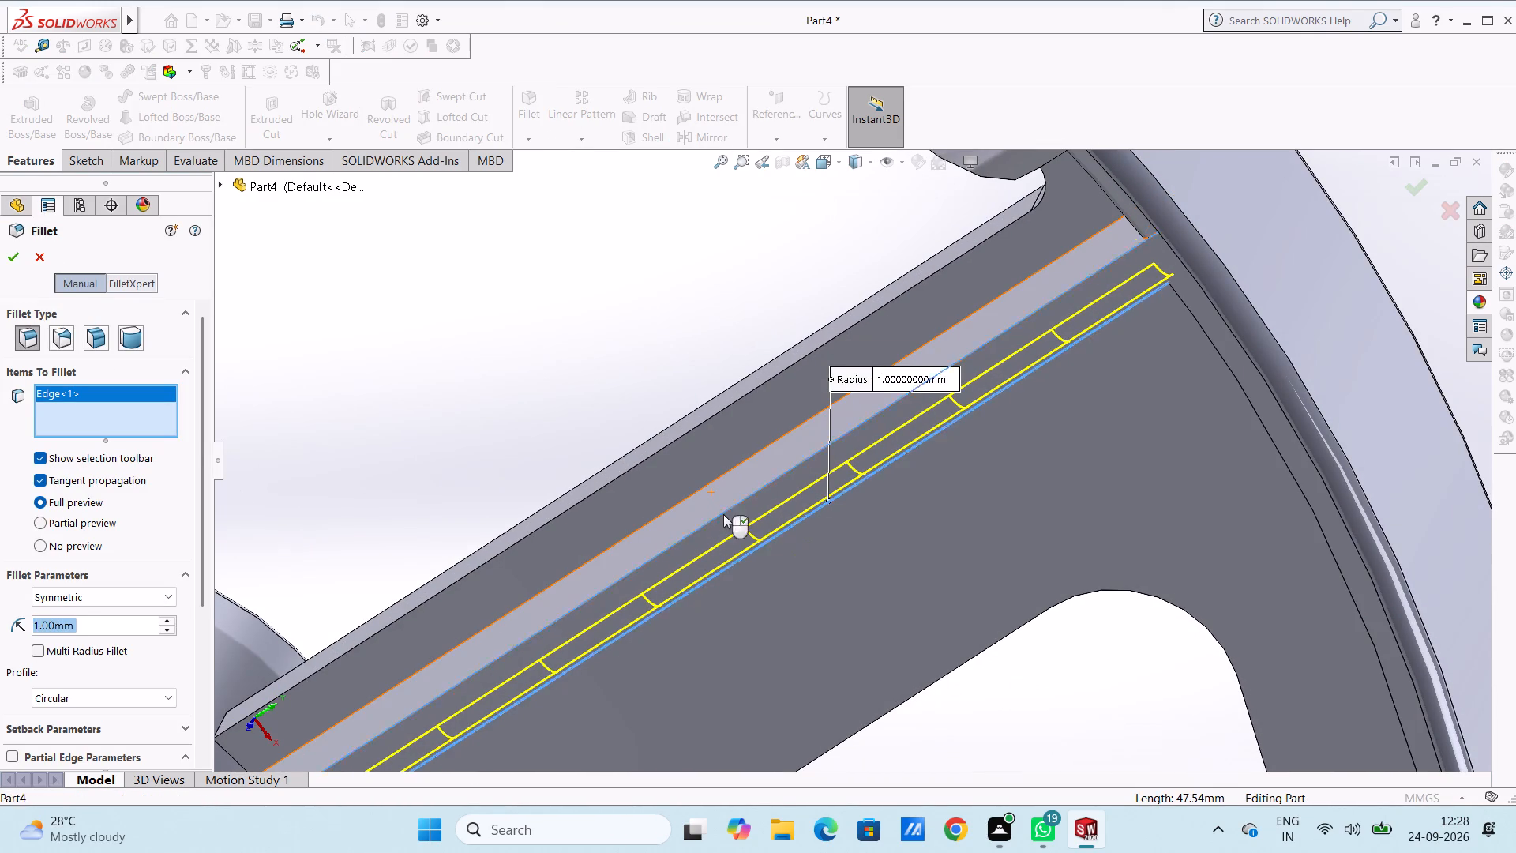
pyautogui.scroll(2, 851, 599)
pyautogui.moveTo(851, 598); pyautogui.dragTo(761, 549, button='middle')
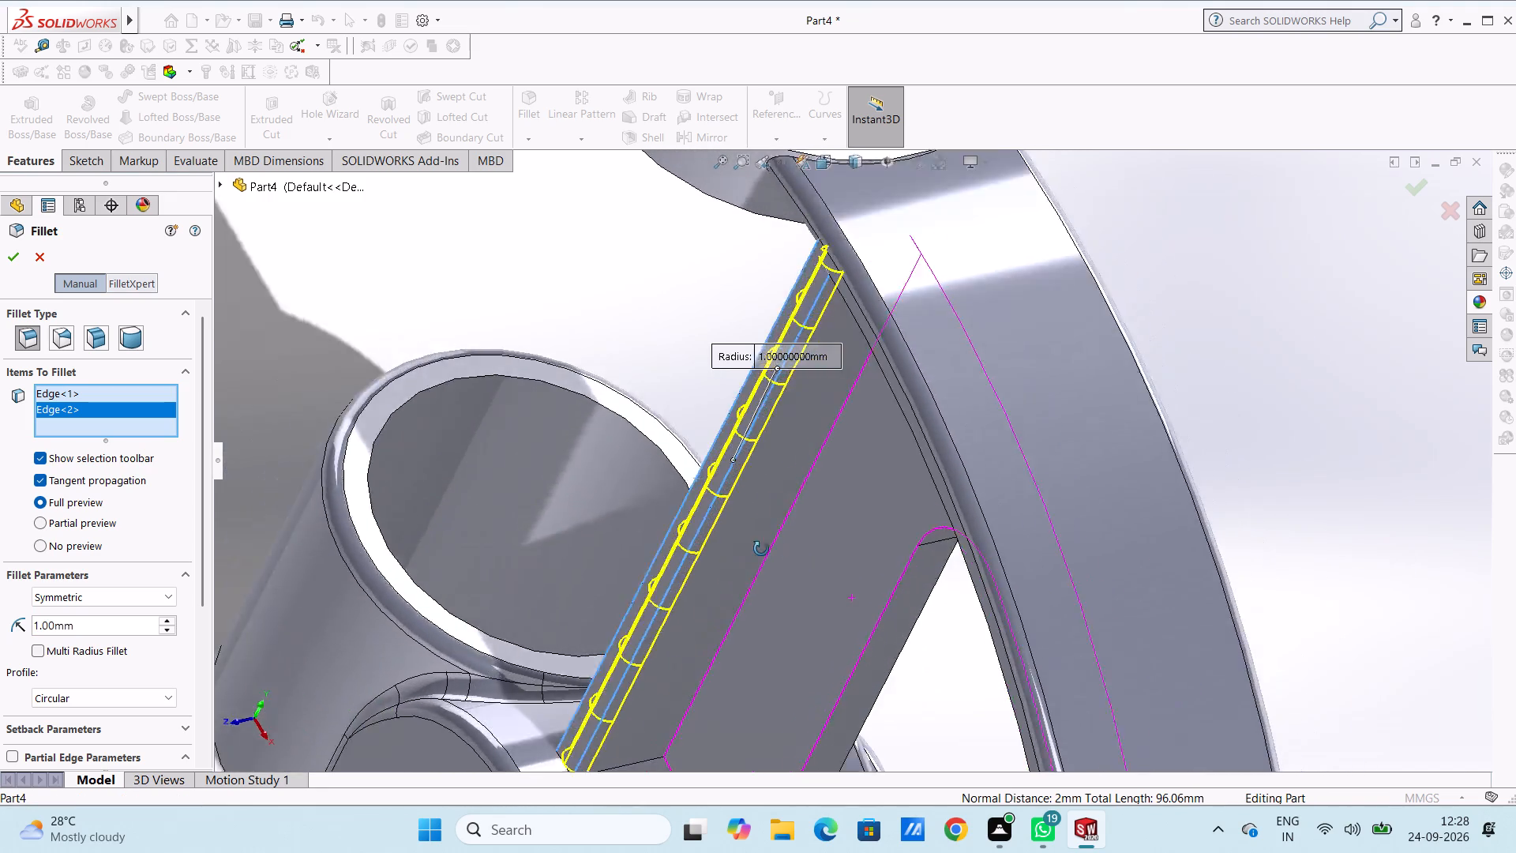
pyautogui.moveTo(761, 549); pyautogui.dragTo(614, 620, button='middle')
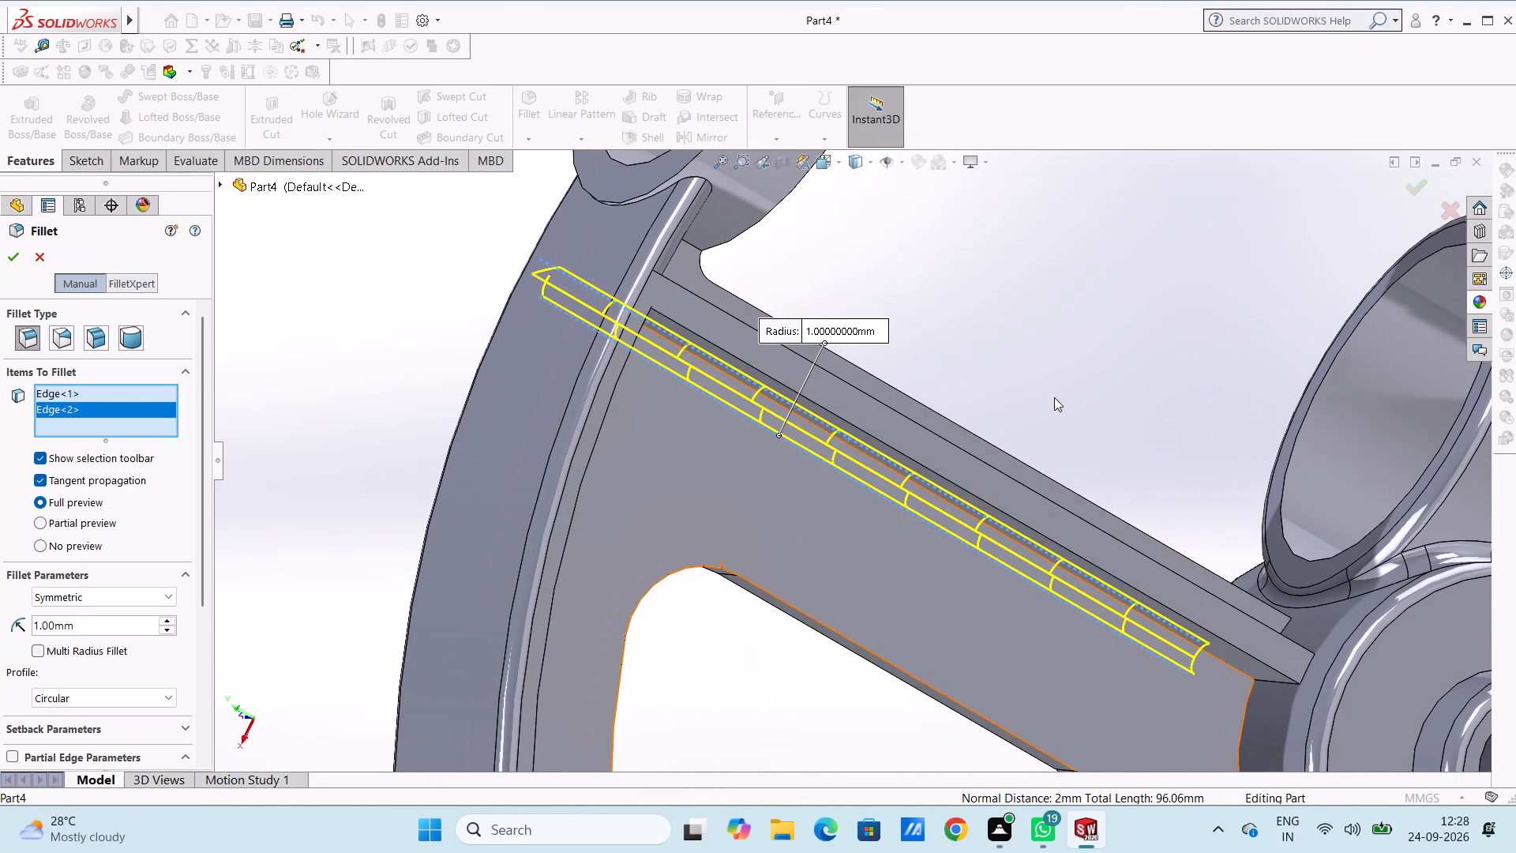
pyautogui.click(934, 474)
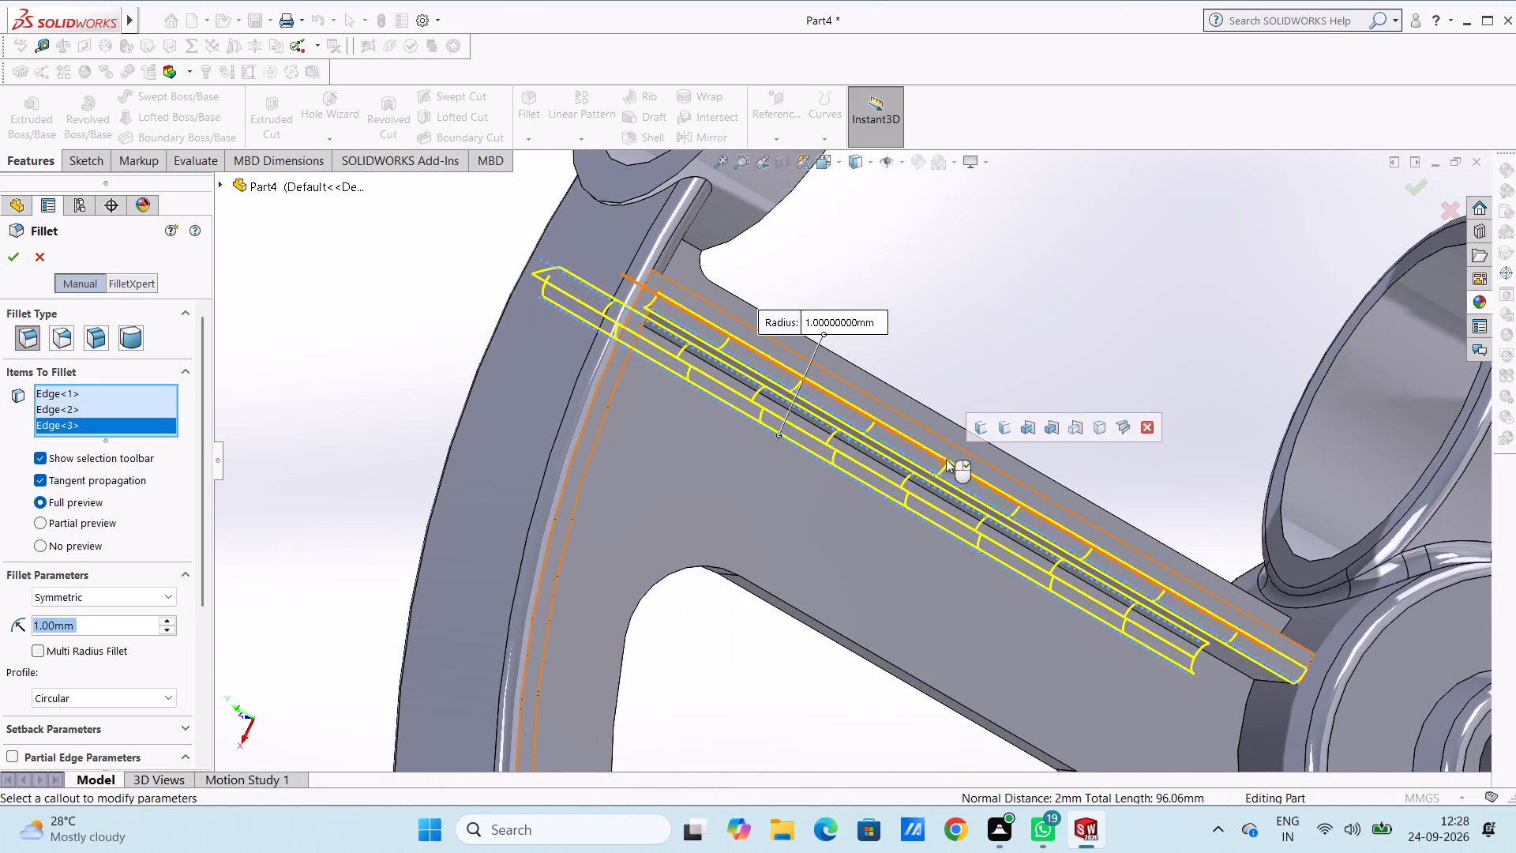
pyautogui.click(952, 445)
pyautogui.scroll(4, 950, 445)
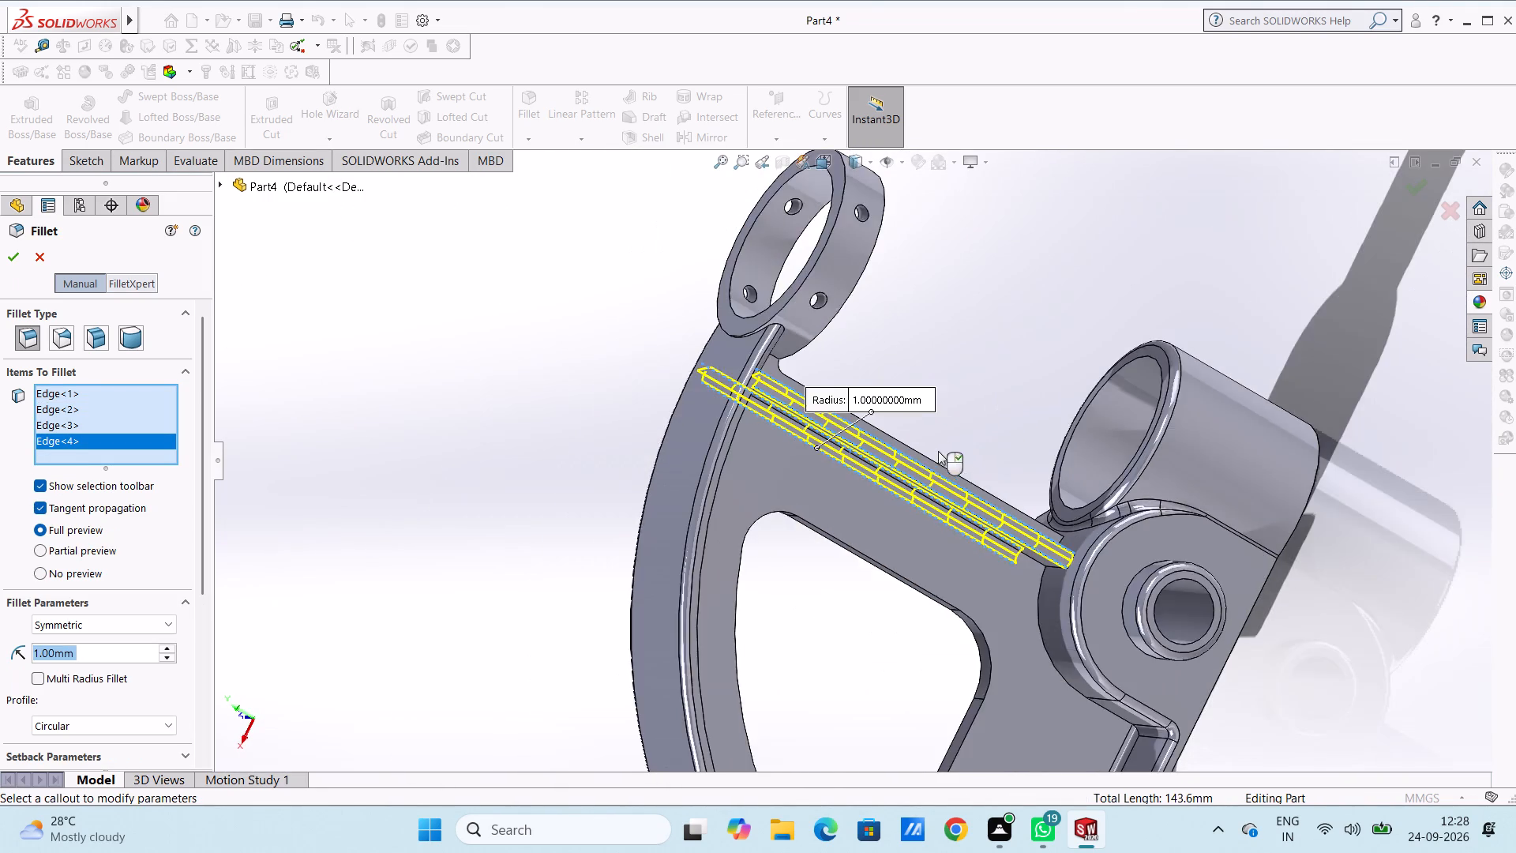
pyautogui.moveTo(940, 455); pyautogui.dragTo(1108, 452, button='middle')
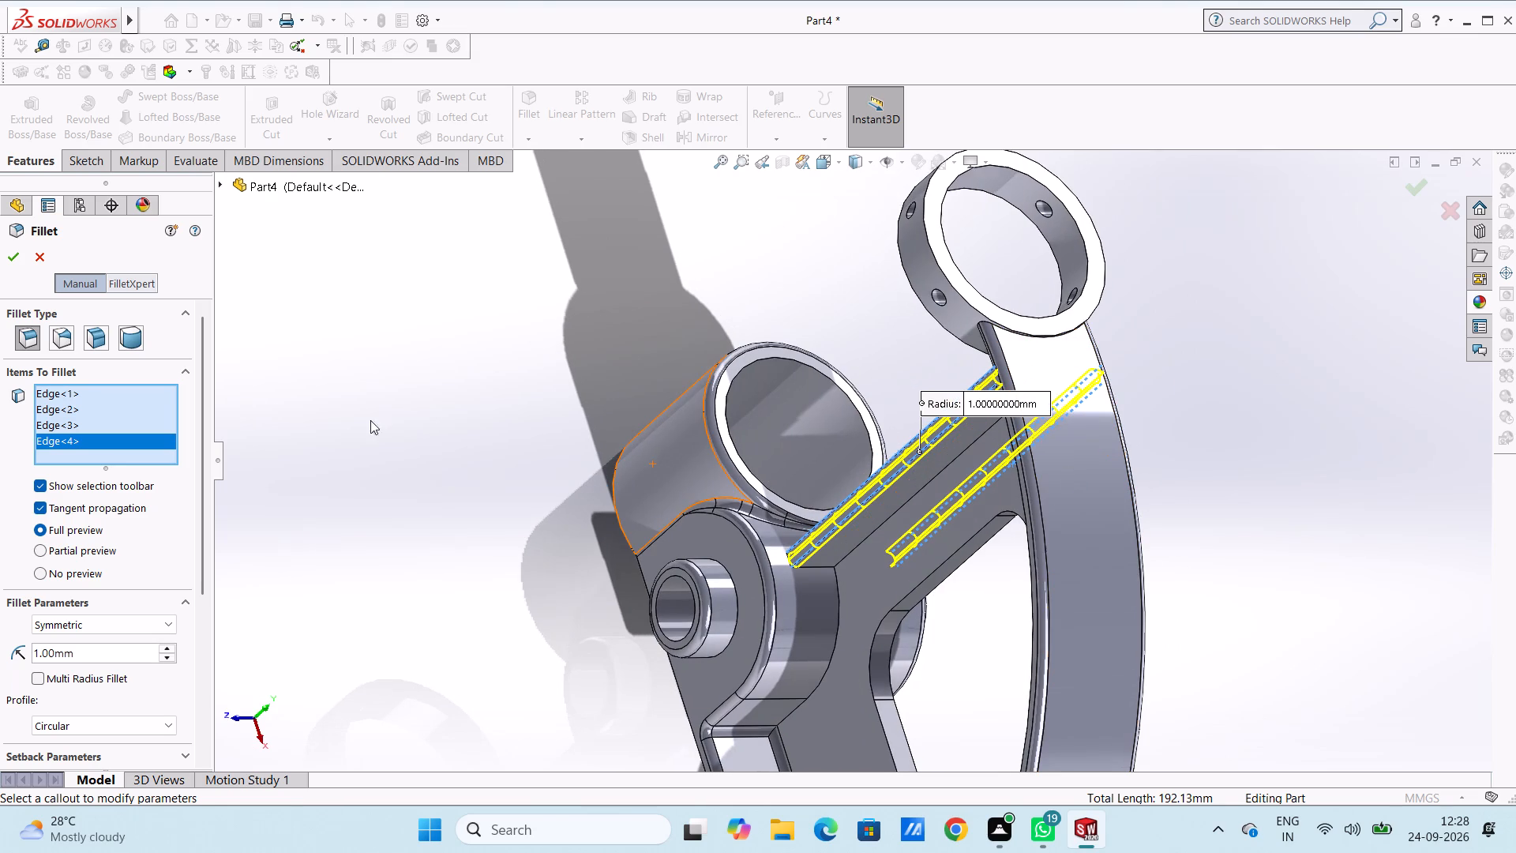
pyautogui.click(13, 261)
pyautogui.click(316, 326)
# Open the whole part's colour appearance and try red, light red, pale pink and dark red from the standard palette.
pyautogui.scroll(3, 454, 378)
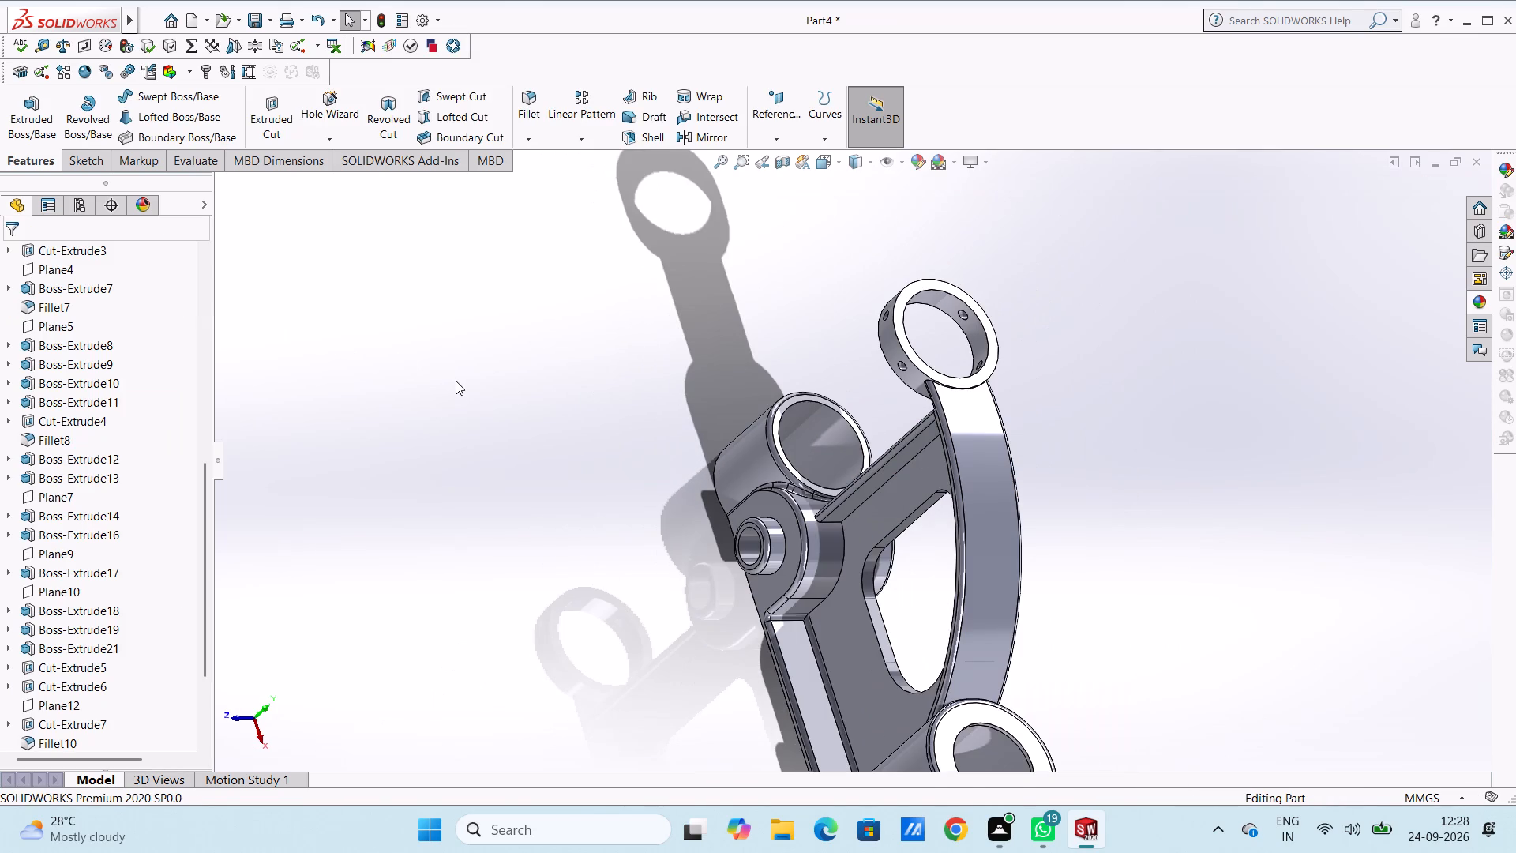
pyautogui.hotkey('ctrl', '7')
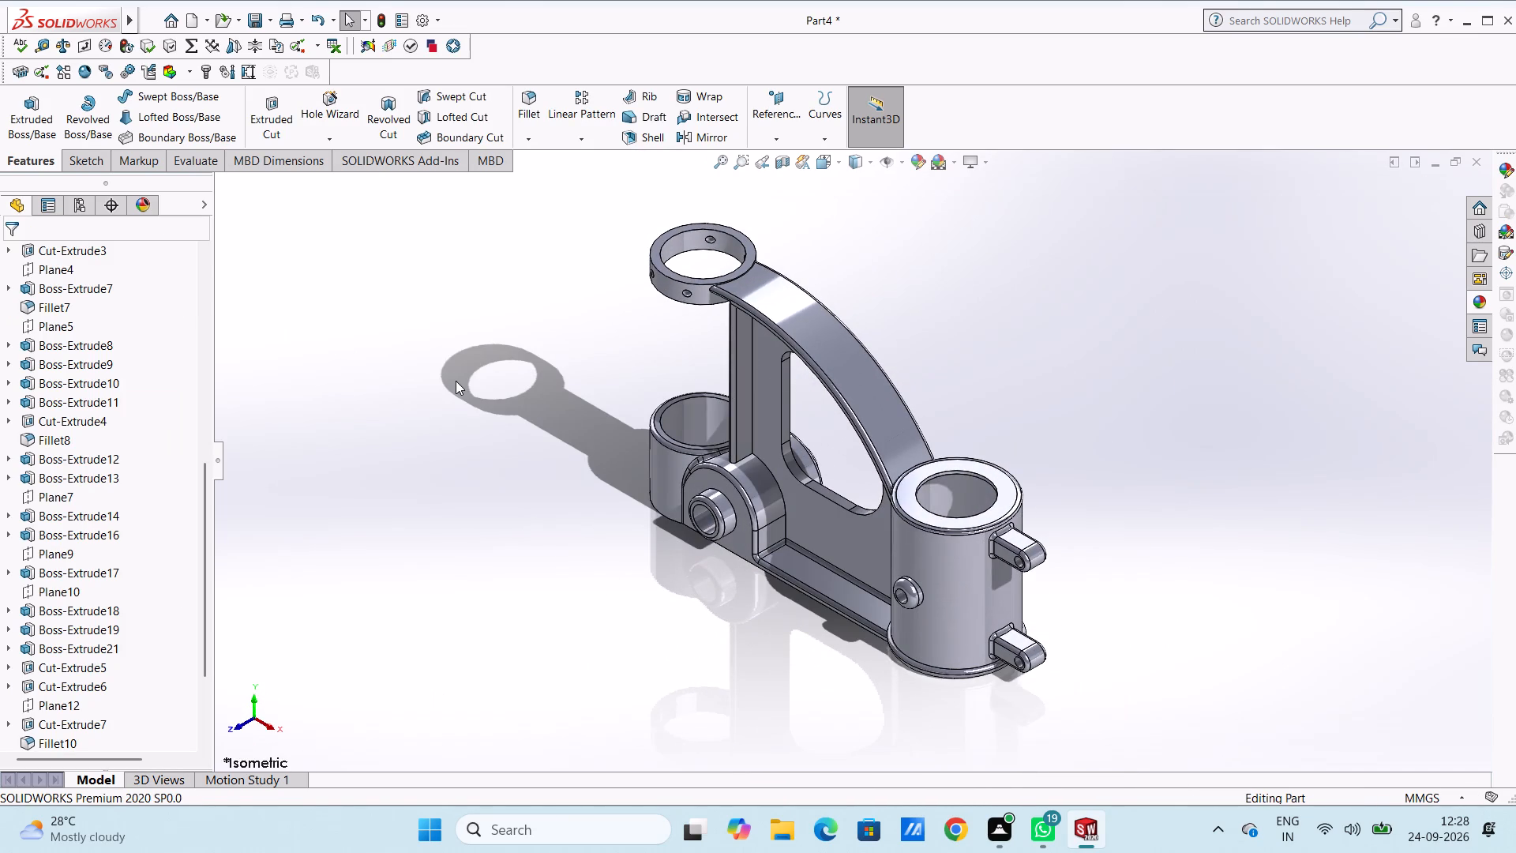
pyautogui.press('Escape')
pyautogui.press('Escape')
pyautogui.press('Escape')
pyautogui.click(914, 163)
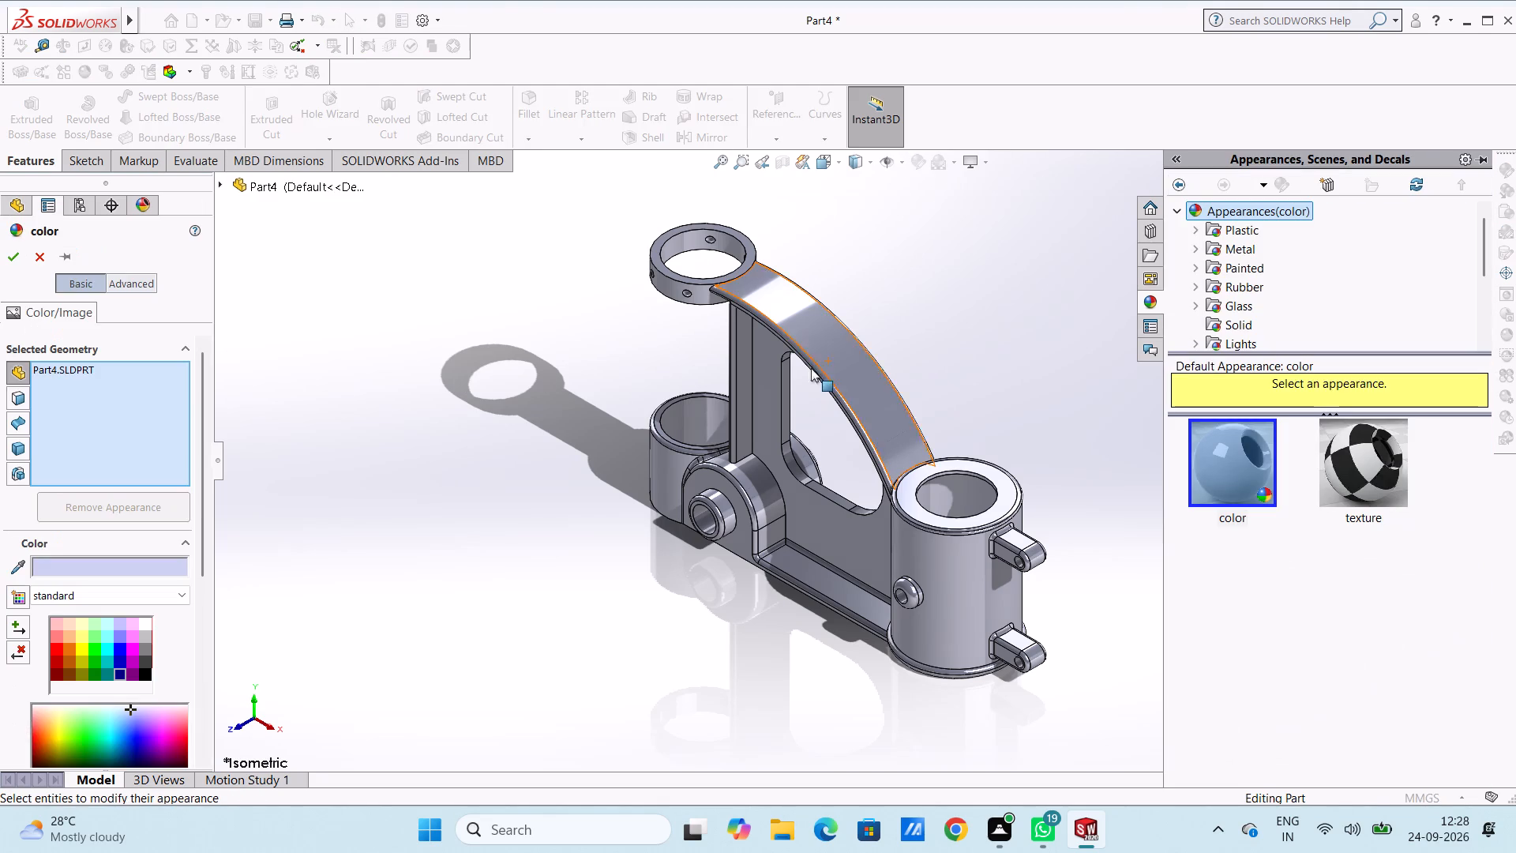
pyautogui.click(56, 652)
pyautogui.click(58, 634)
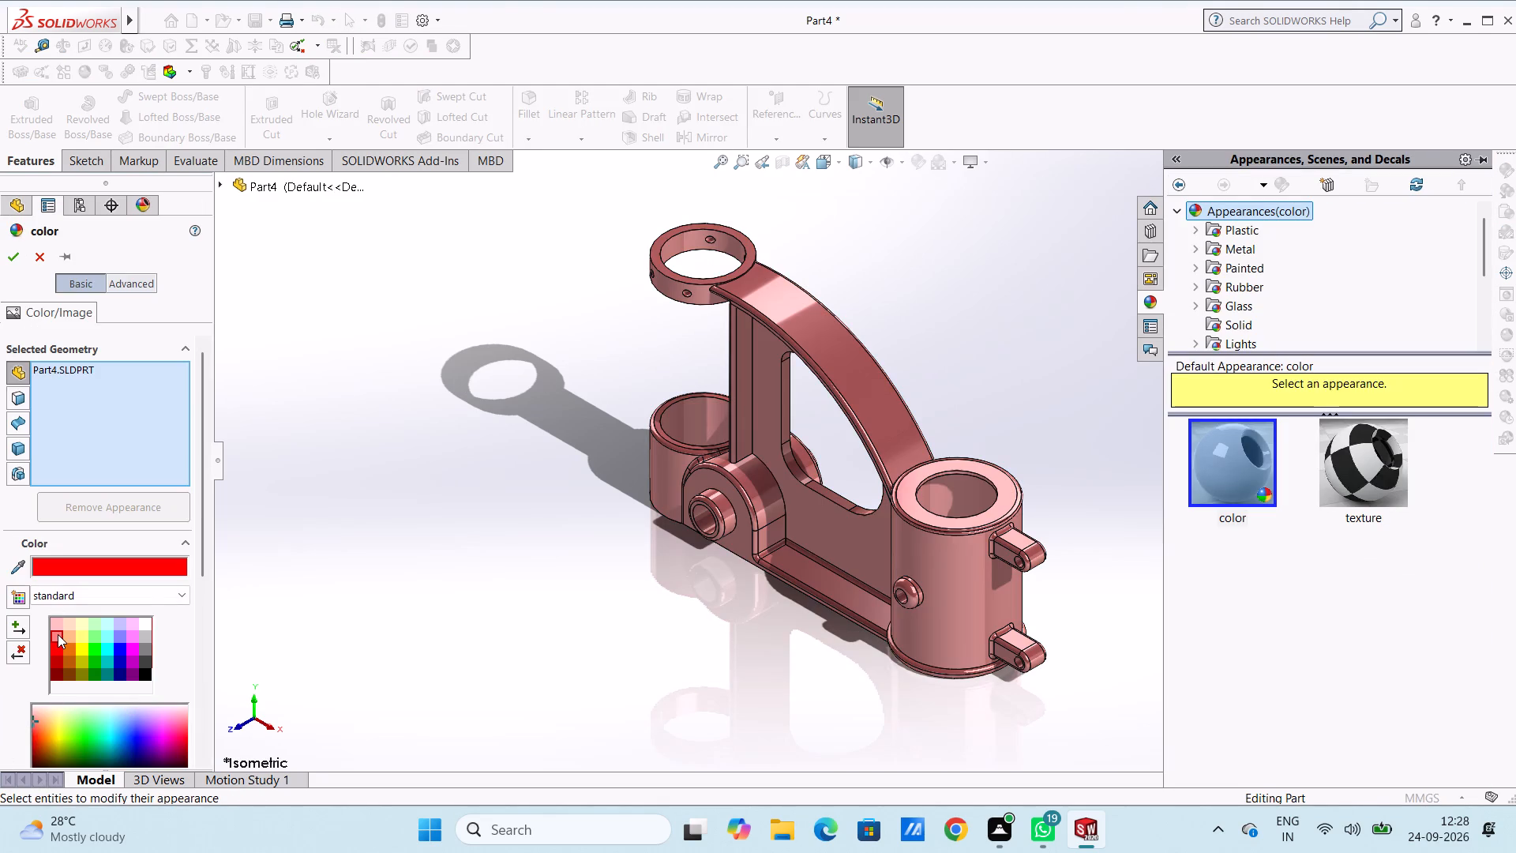
pyautogui.click(58, 626)
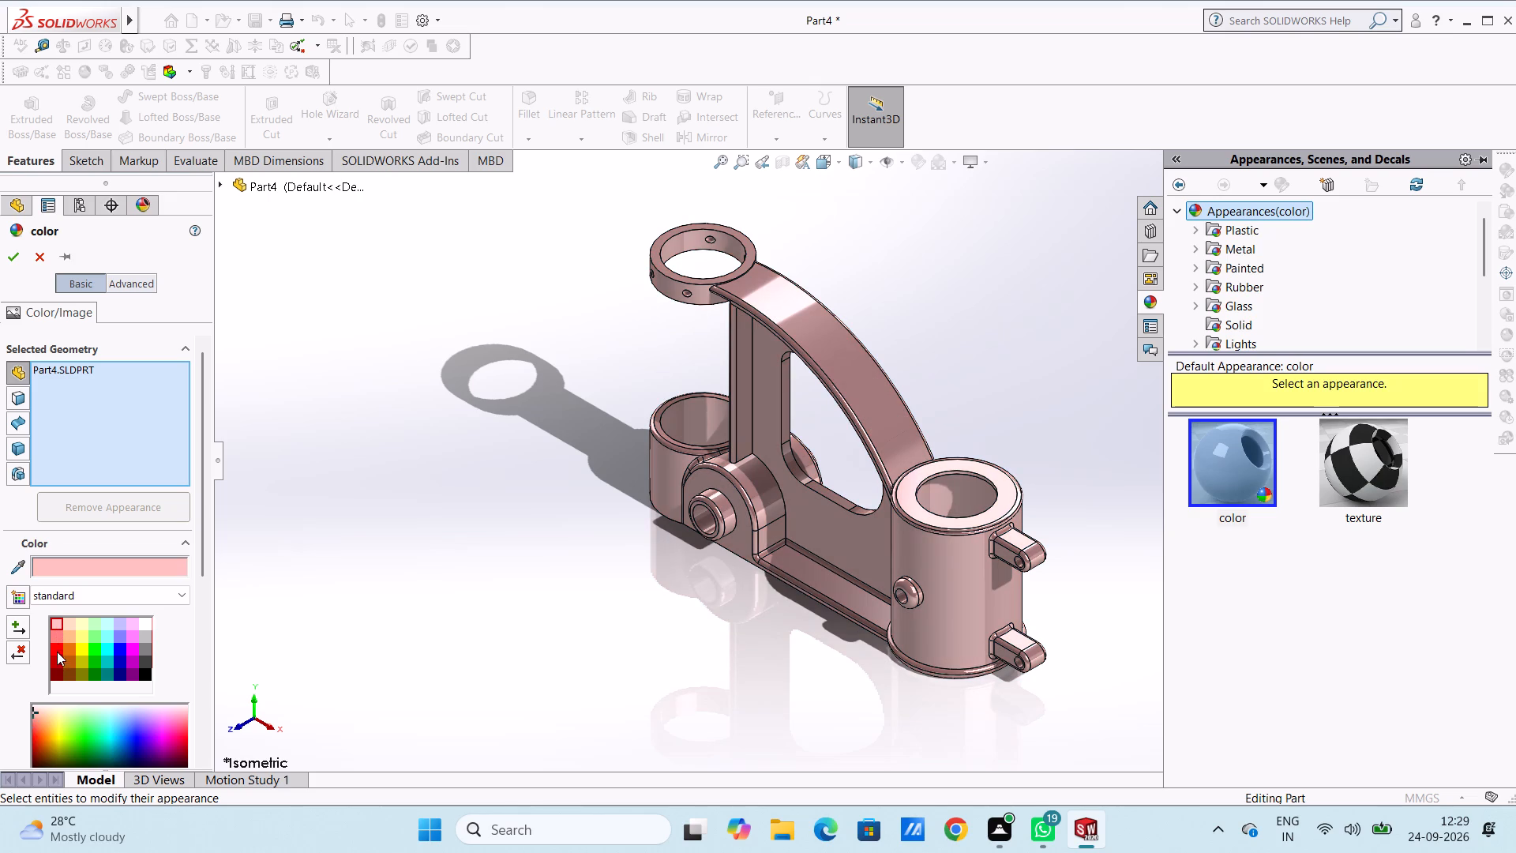
pyautogui.click(56, 657)
pyautogui.click(55, 662)
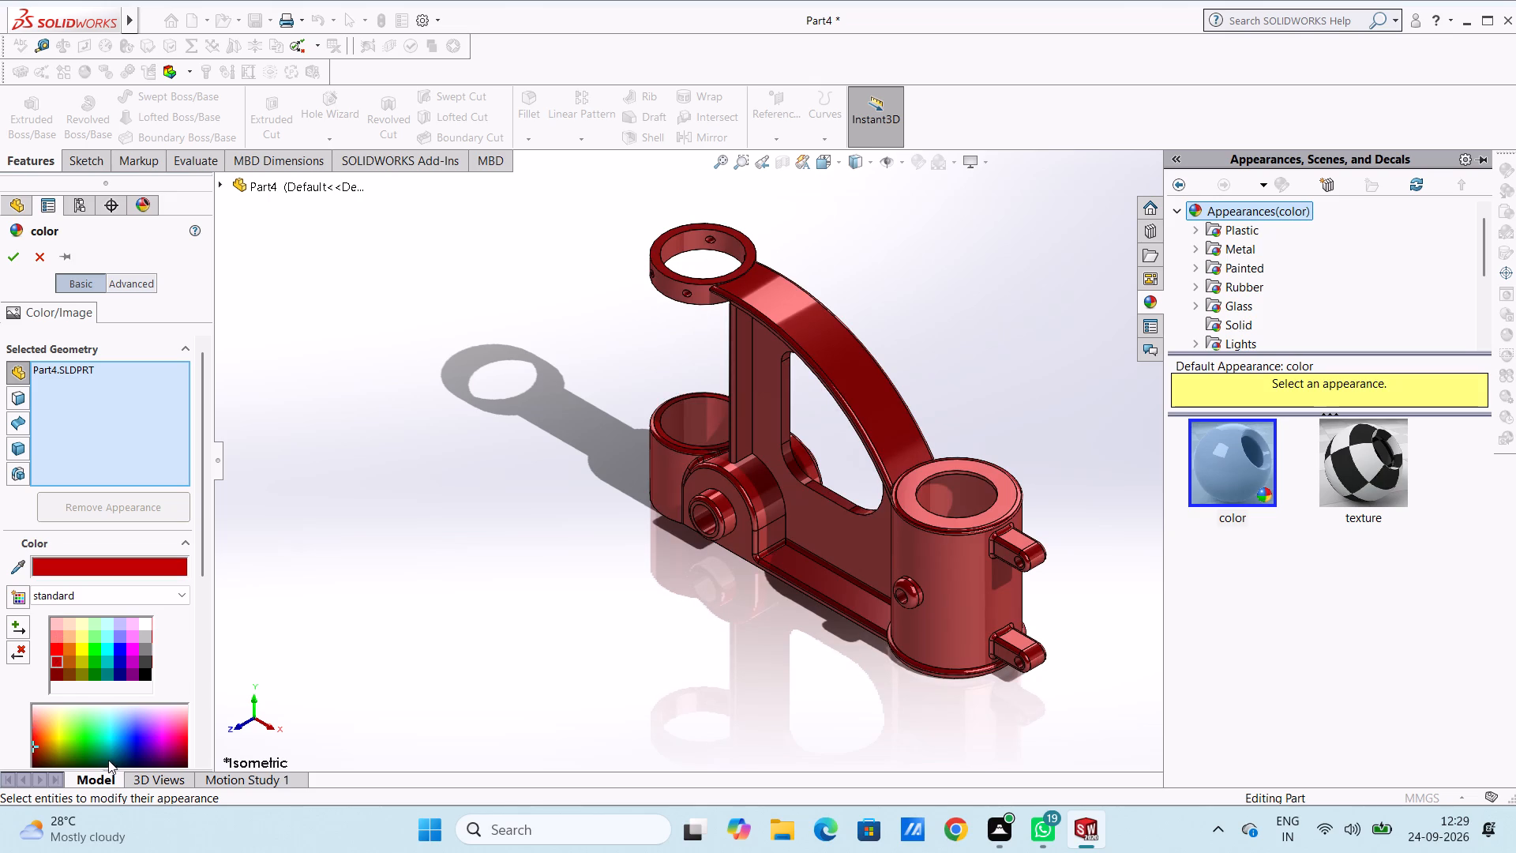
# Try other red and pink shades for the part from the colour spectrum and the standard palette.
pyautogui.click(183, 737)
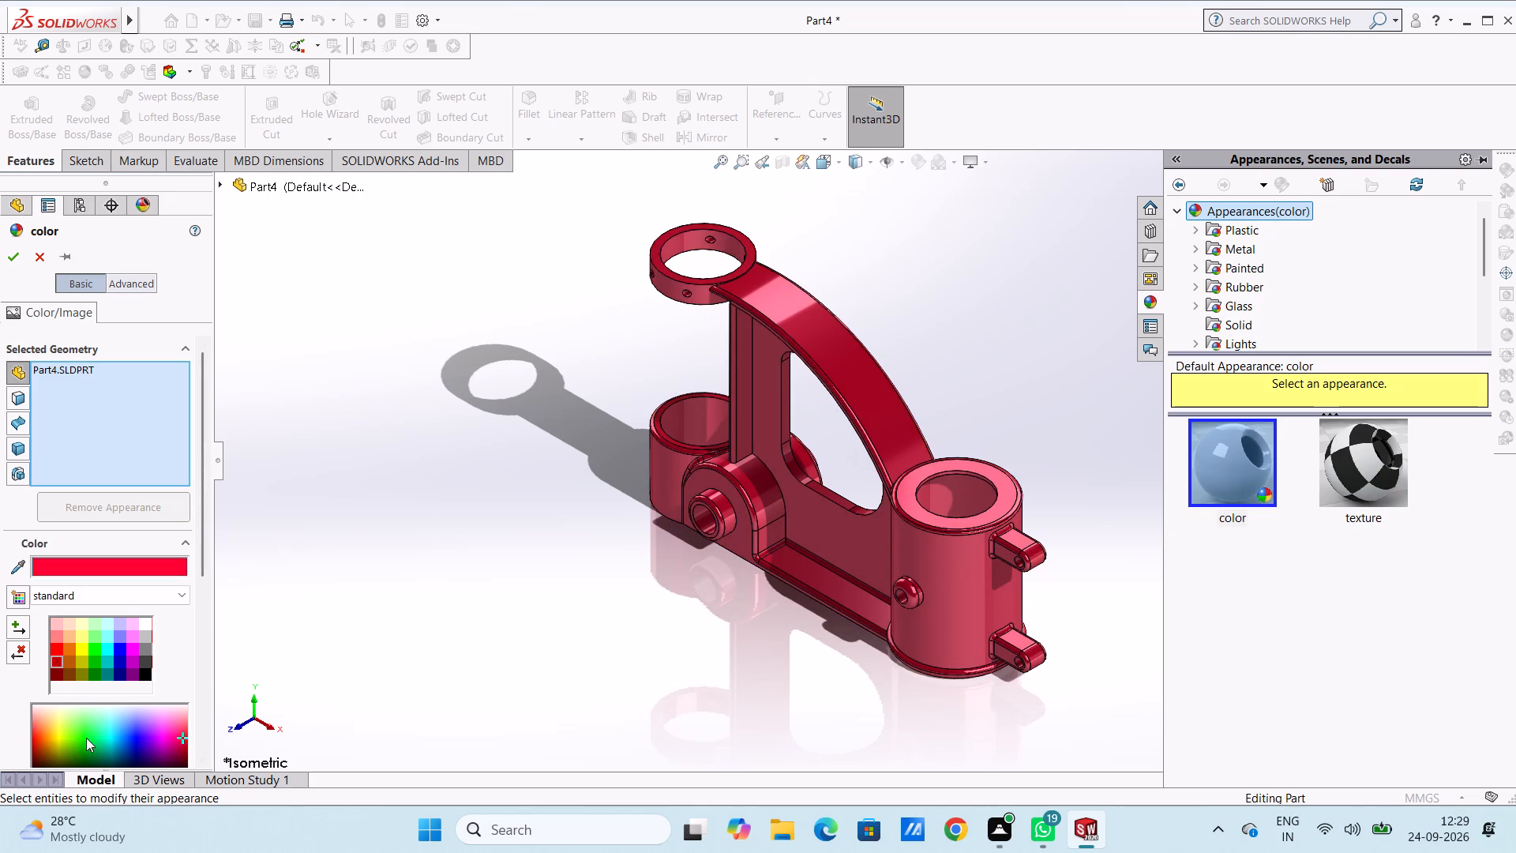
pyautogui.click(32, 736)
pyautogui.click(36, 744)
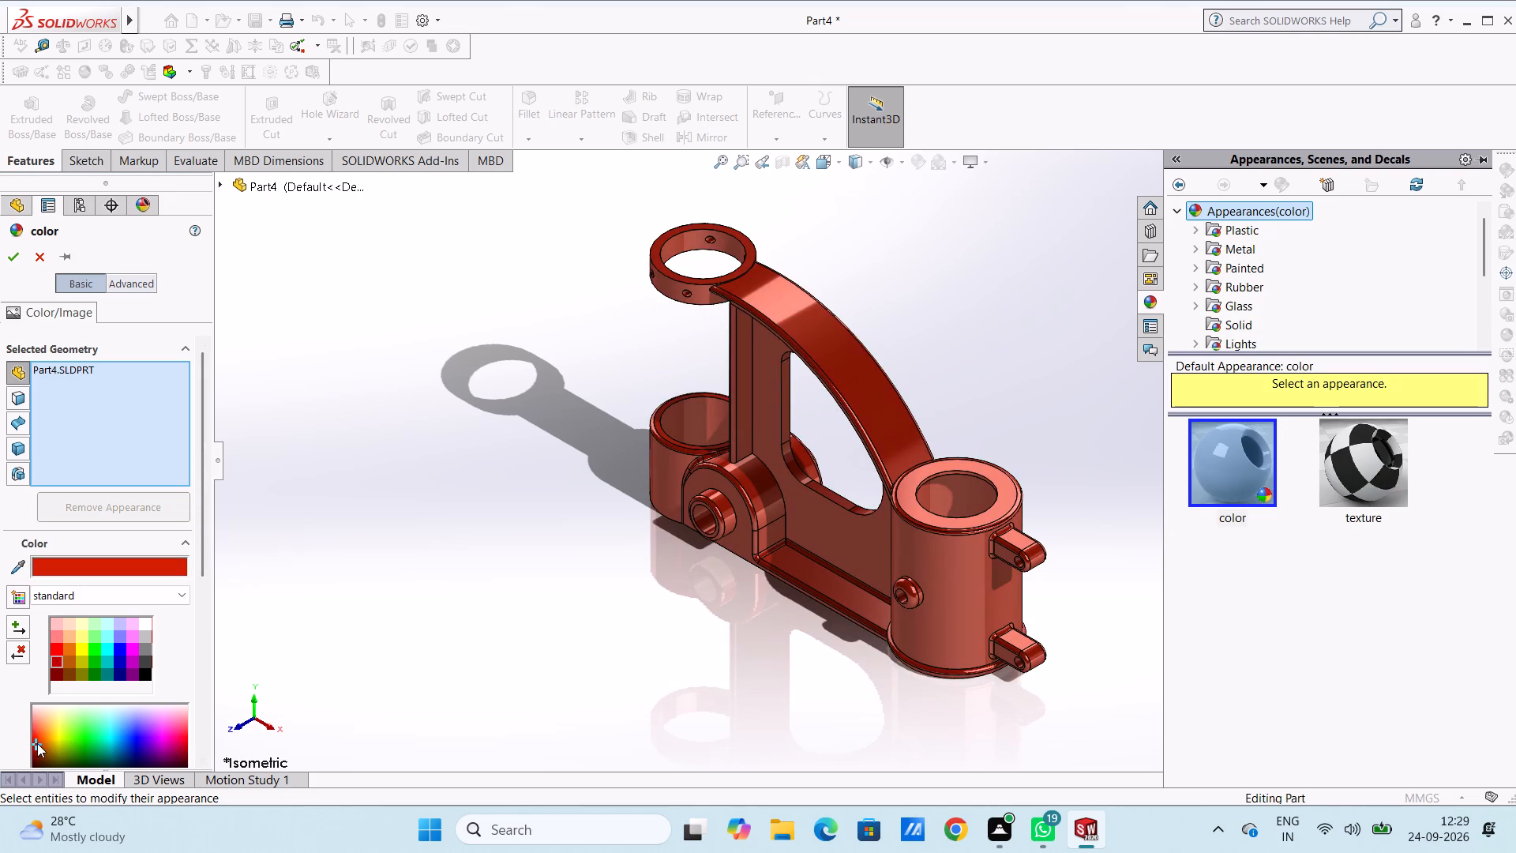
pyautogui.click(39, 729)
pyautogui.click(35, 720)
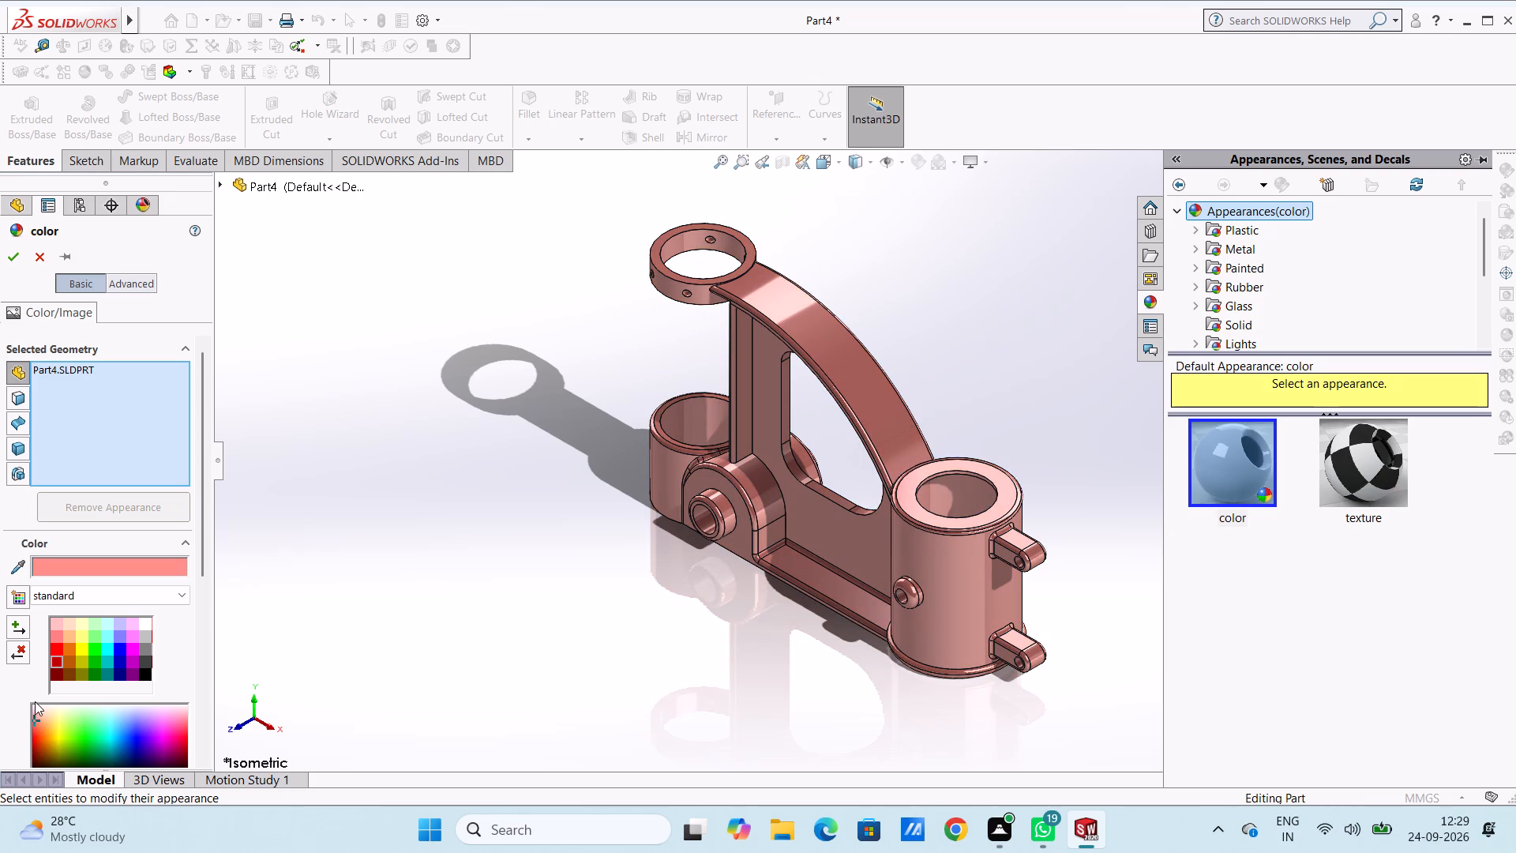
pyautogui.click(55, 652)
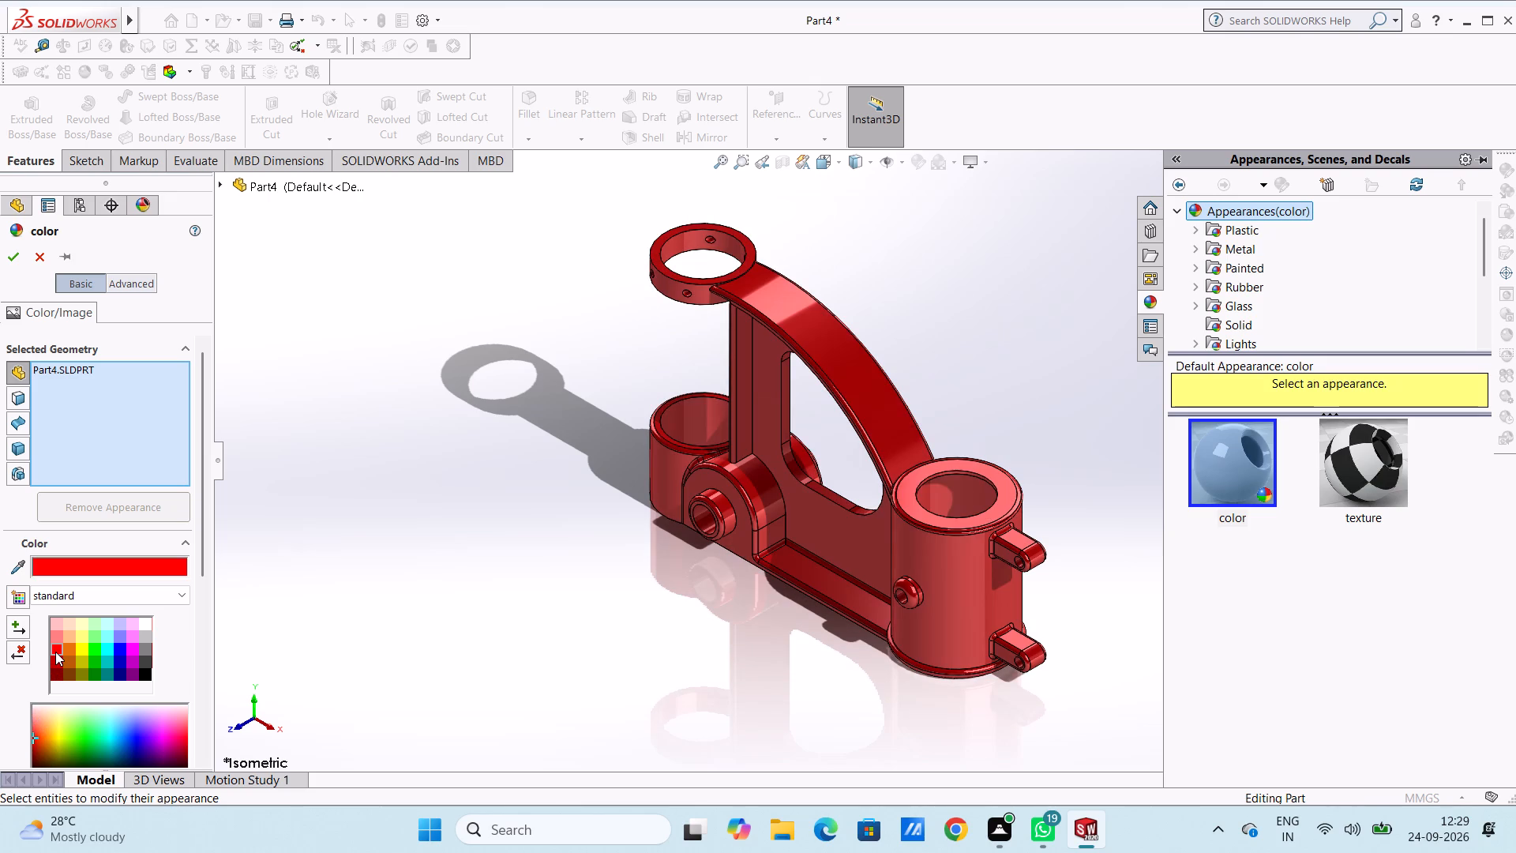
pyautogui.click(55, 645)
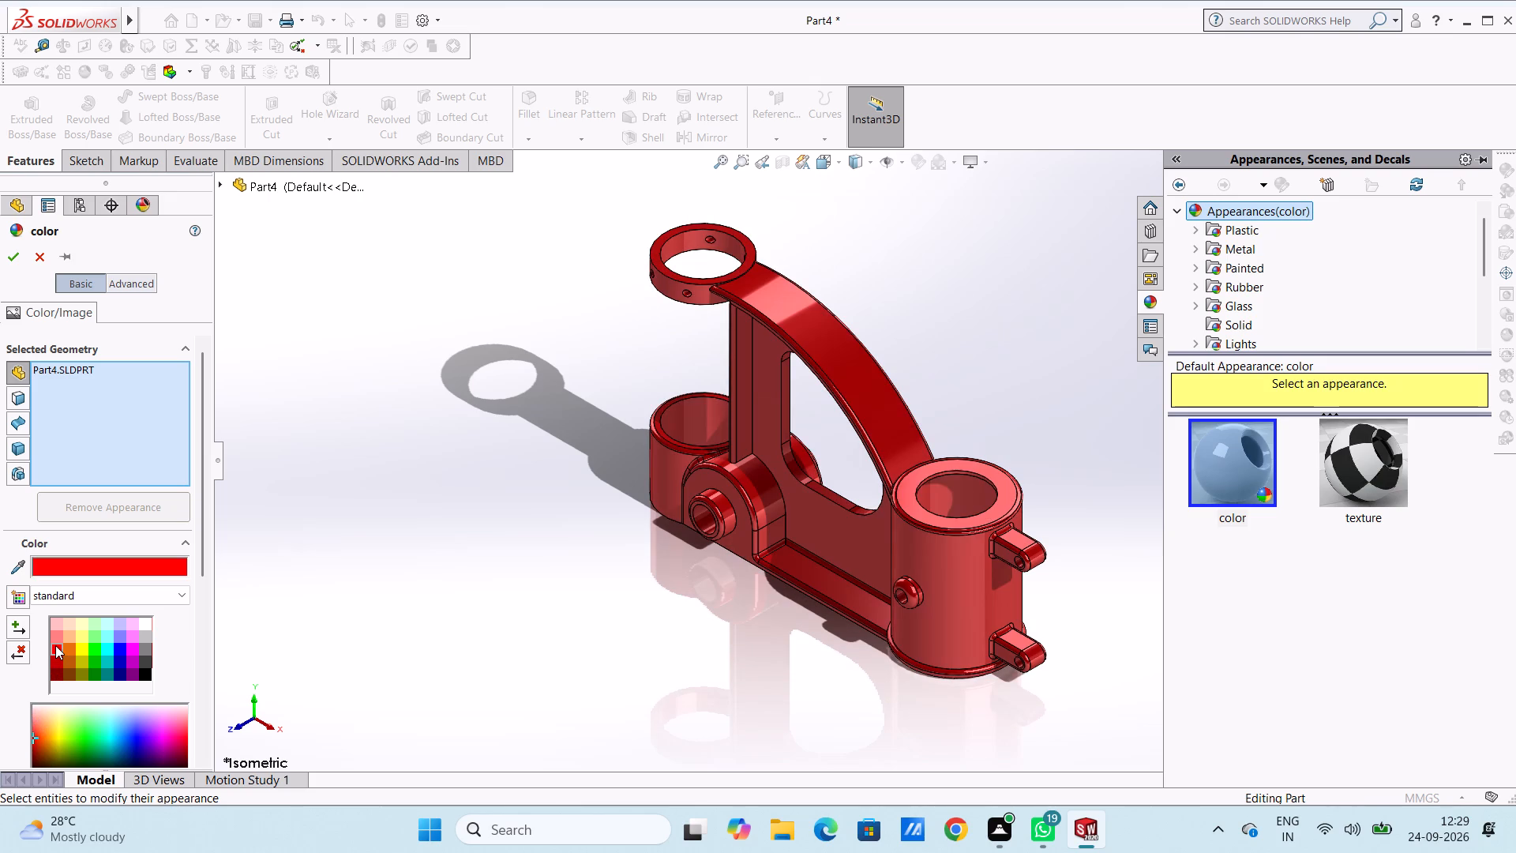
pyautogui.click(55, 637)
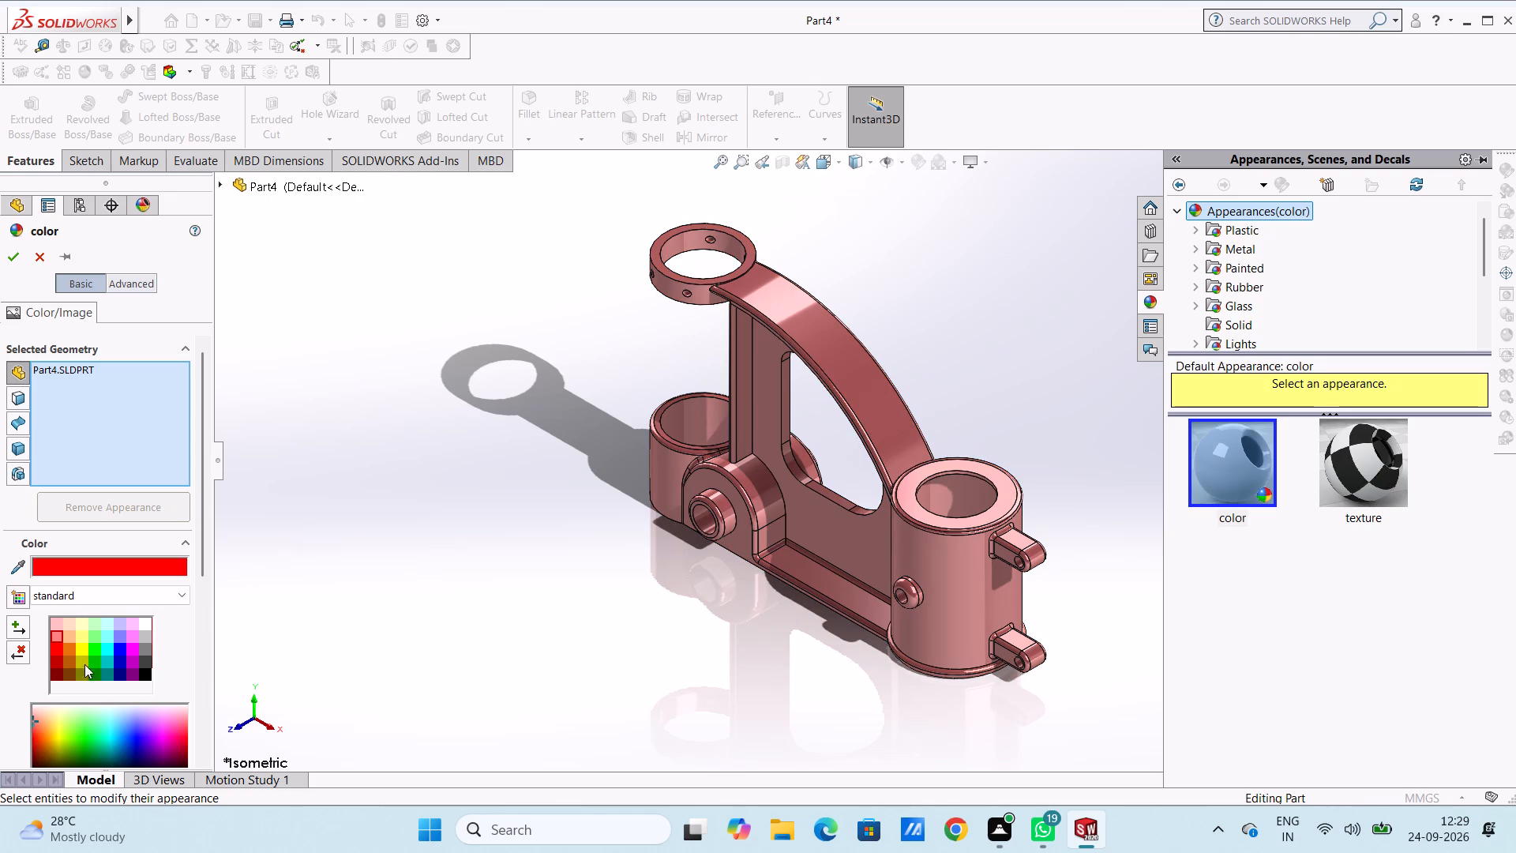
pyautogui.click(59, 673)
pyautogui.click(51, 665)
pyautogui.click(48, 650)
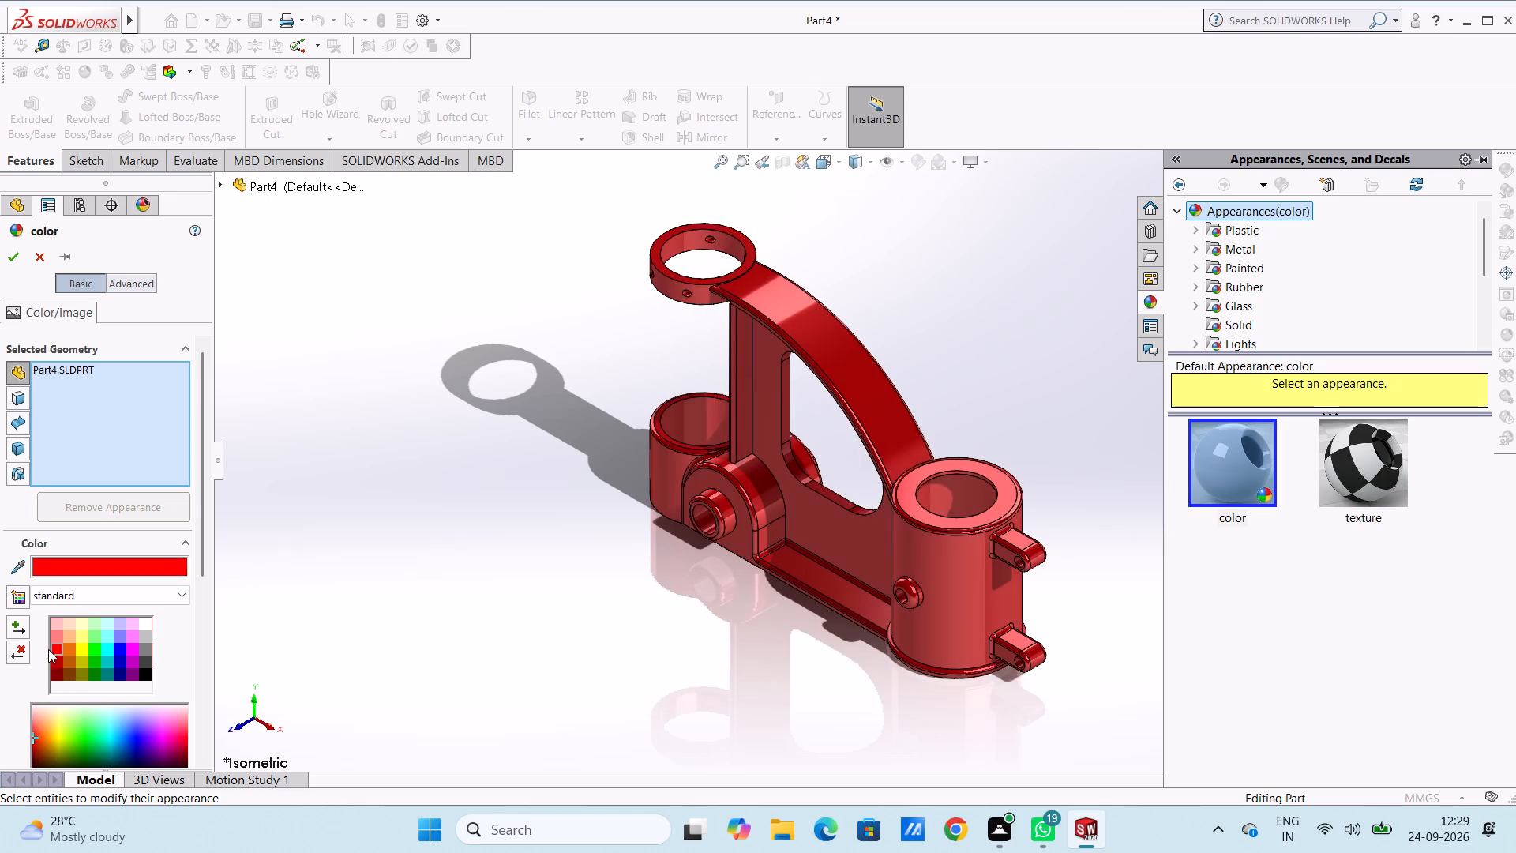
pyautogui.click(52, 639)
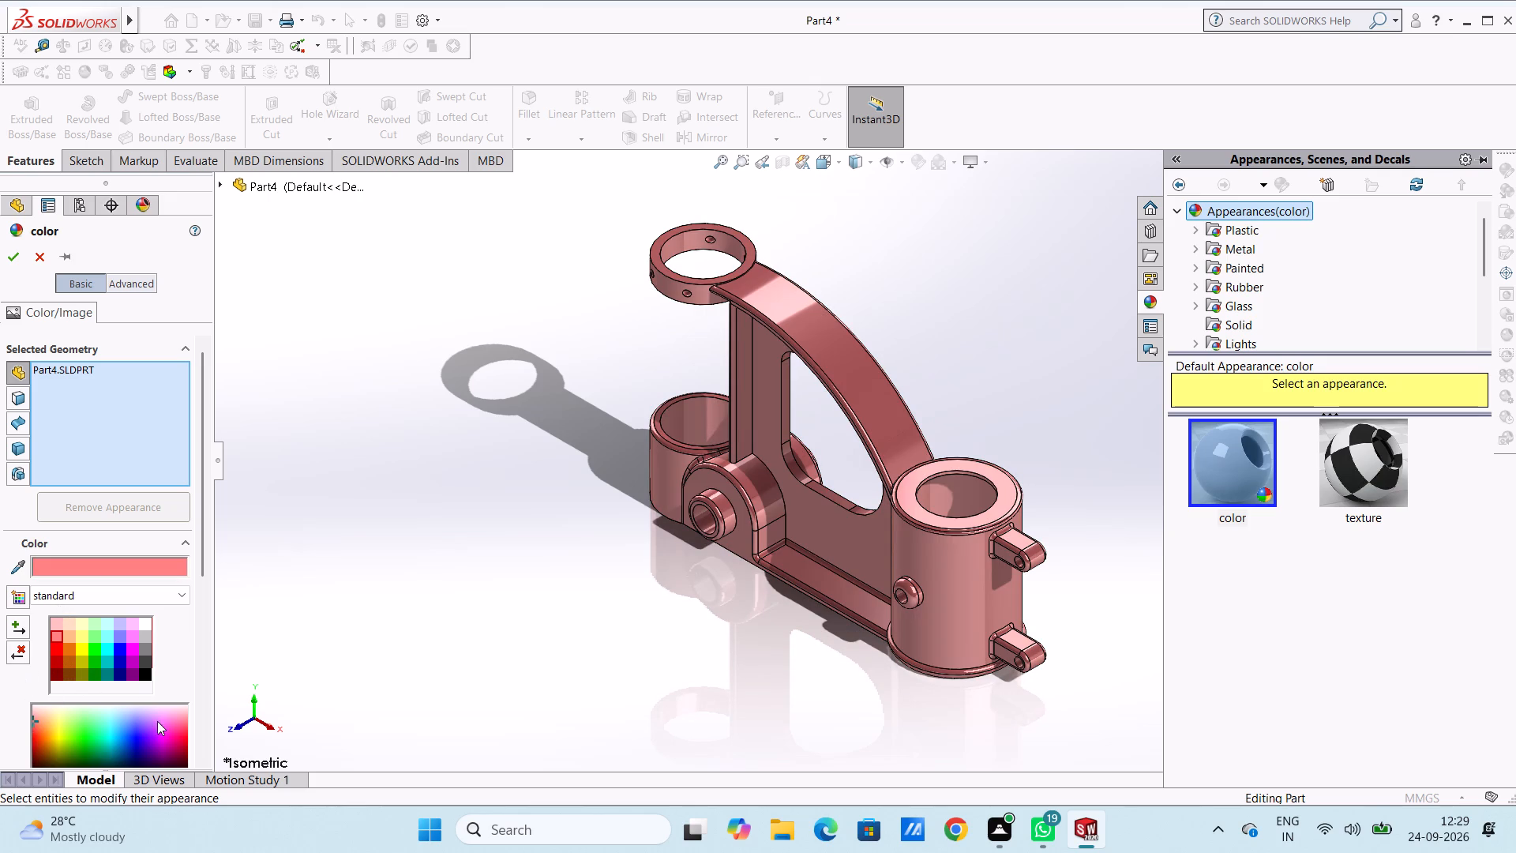
# Set the whole part's colour to a bright red picked at the red end of the spectrum and apply it.
pyautogui.click(182, 740)
pyautogui.click(183, 749)
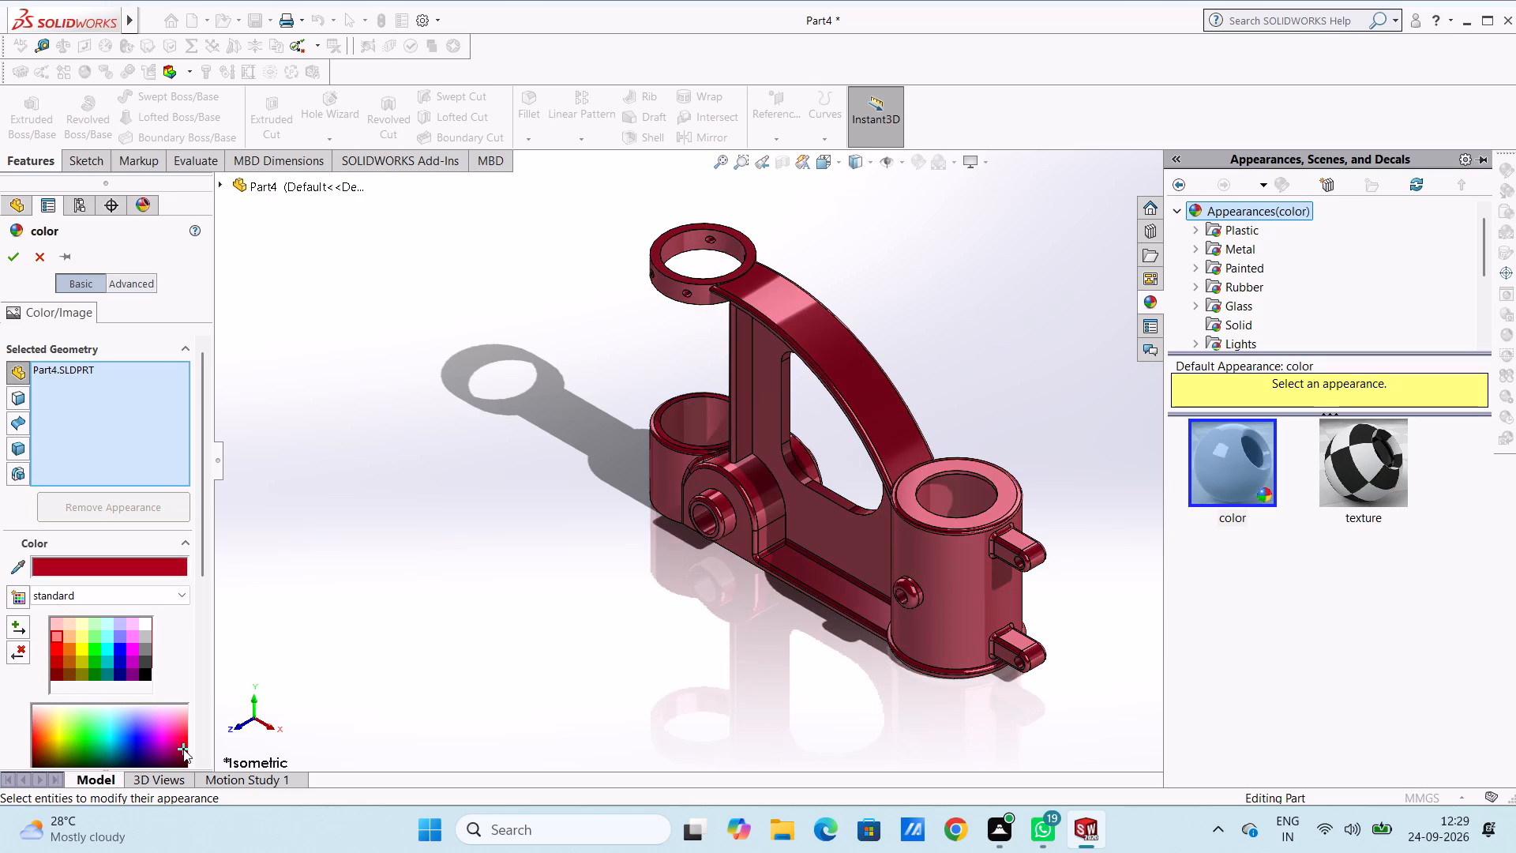
pyautogui.click(189, 731)
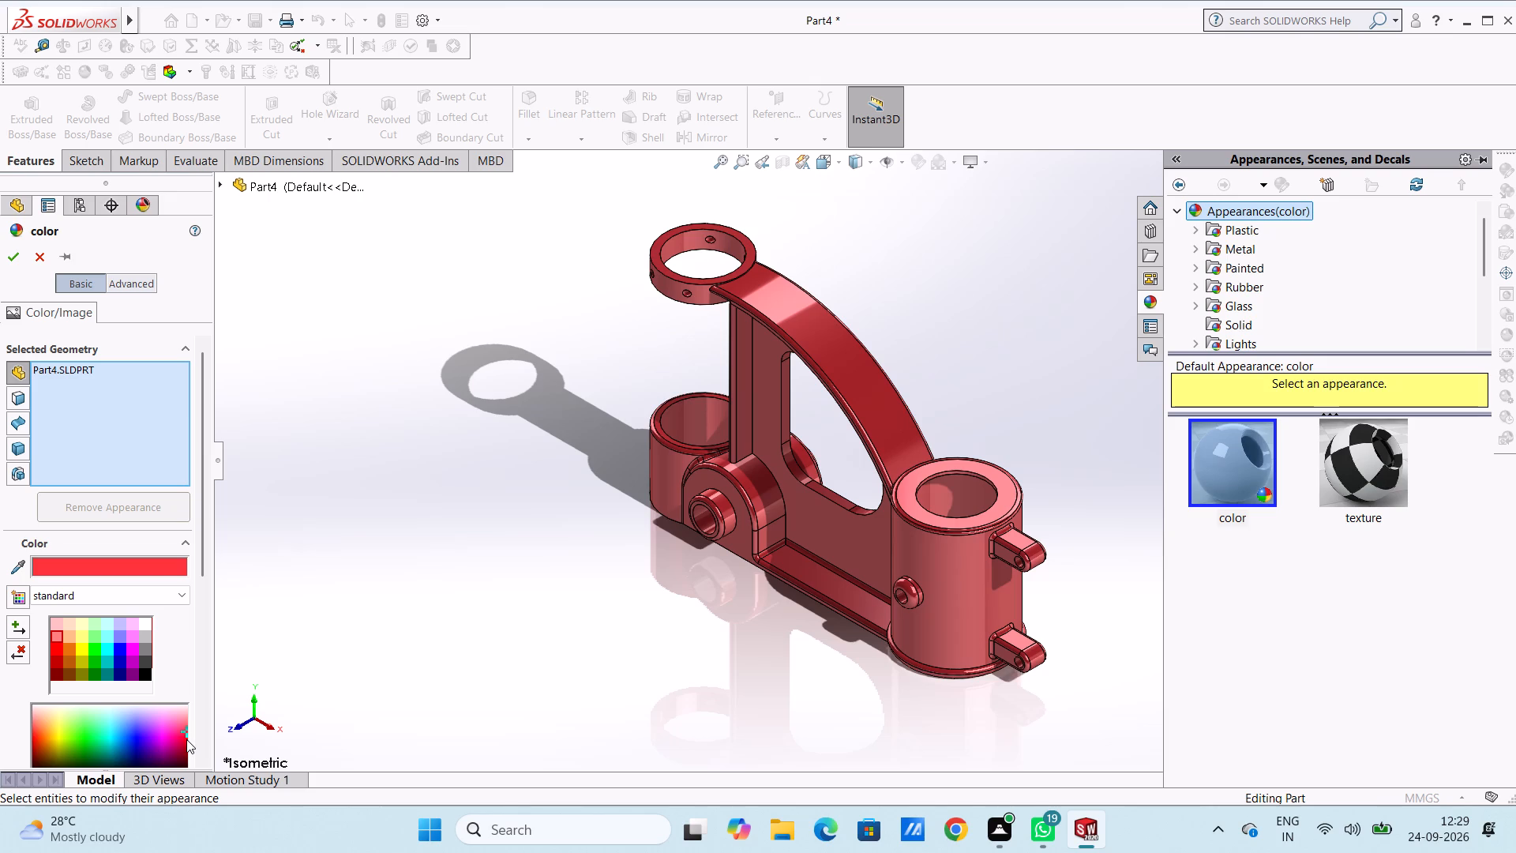
pyautogui.click(186, 739)
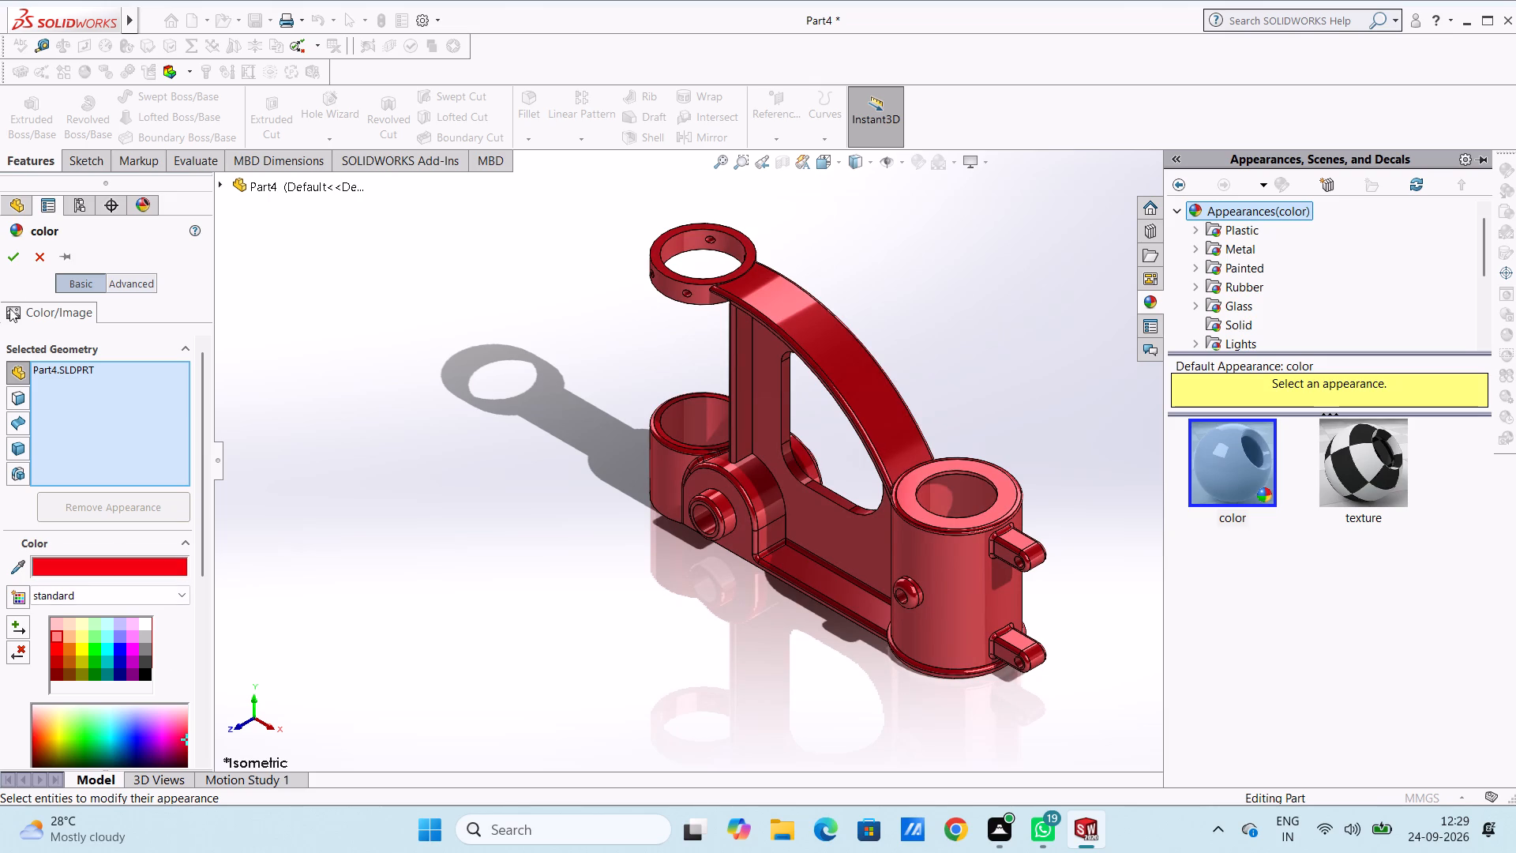
pyautogui.click(13, 261)
pyautogui.click(424, 559)
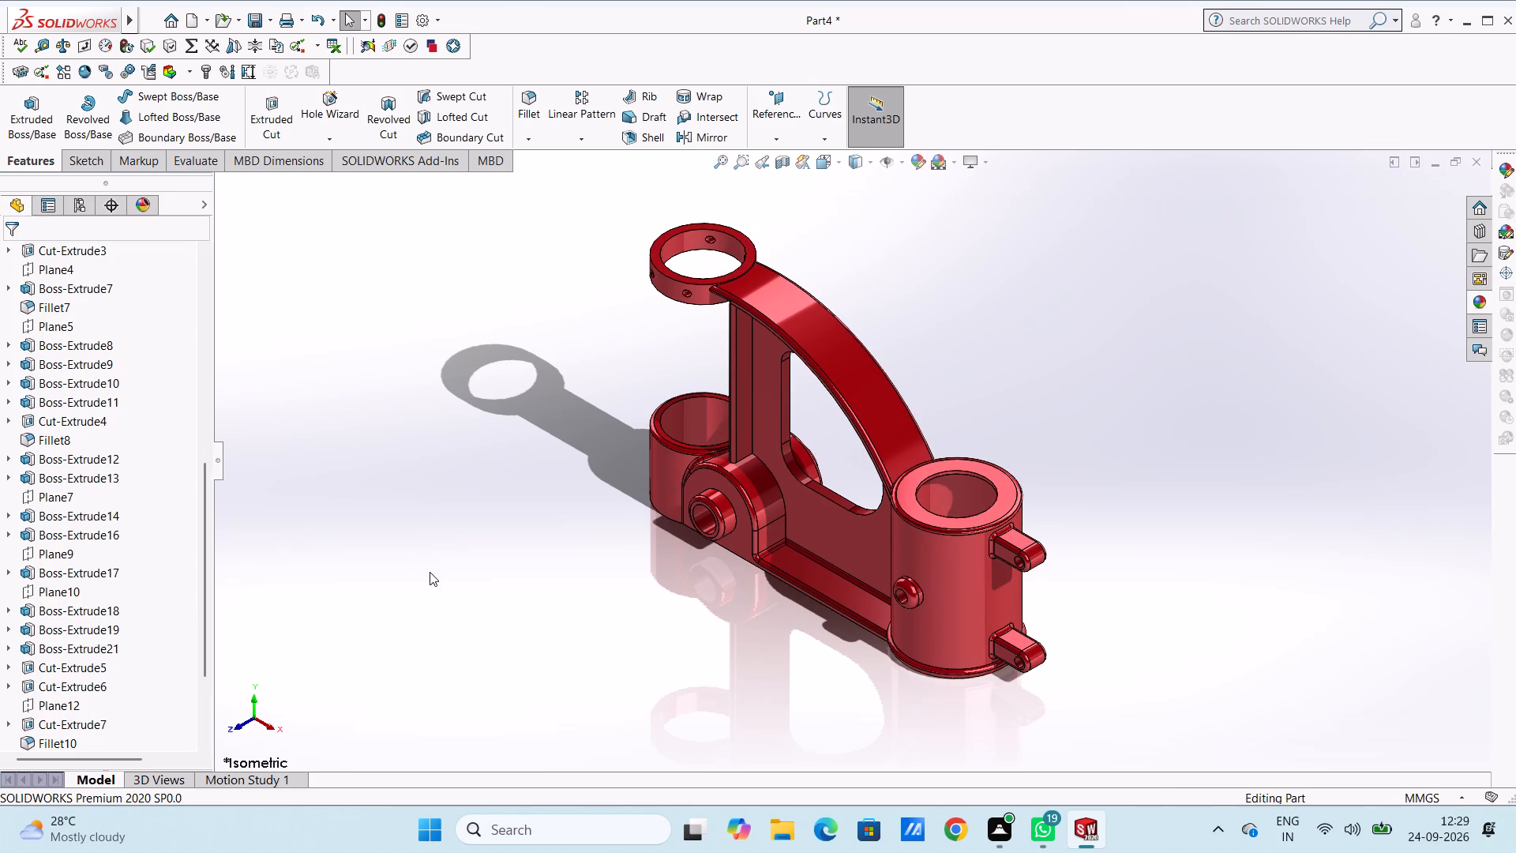
# Apply the chromium plate metal appearance to the inner bore face of the large hollow cylinder.
pyautogui.scroll(-2, 580, 436)
pyautogui.scroll(2, 839, 438)
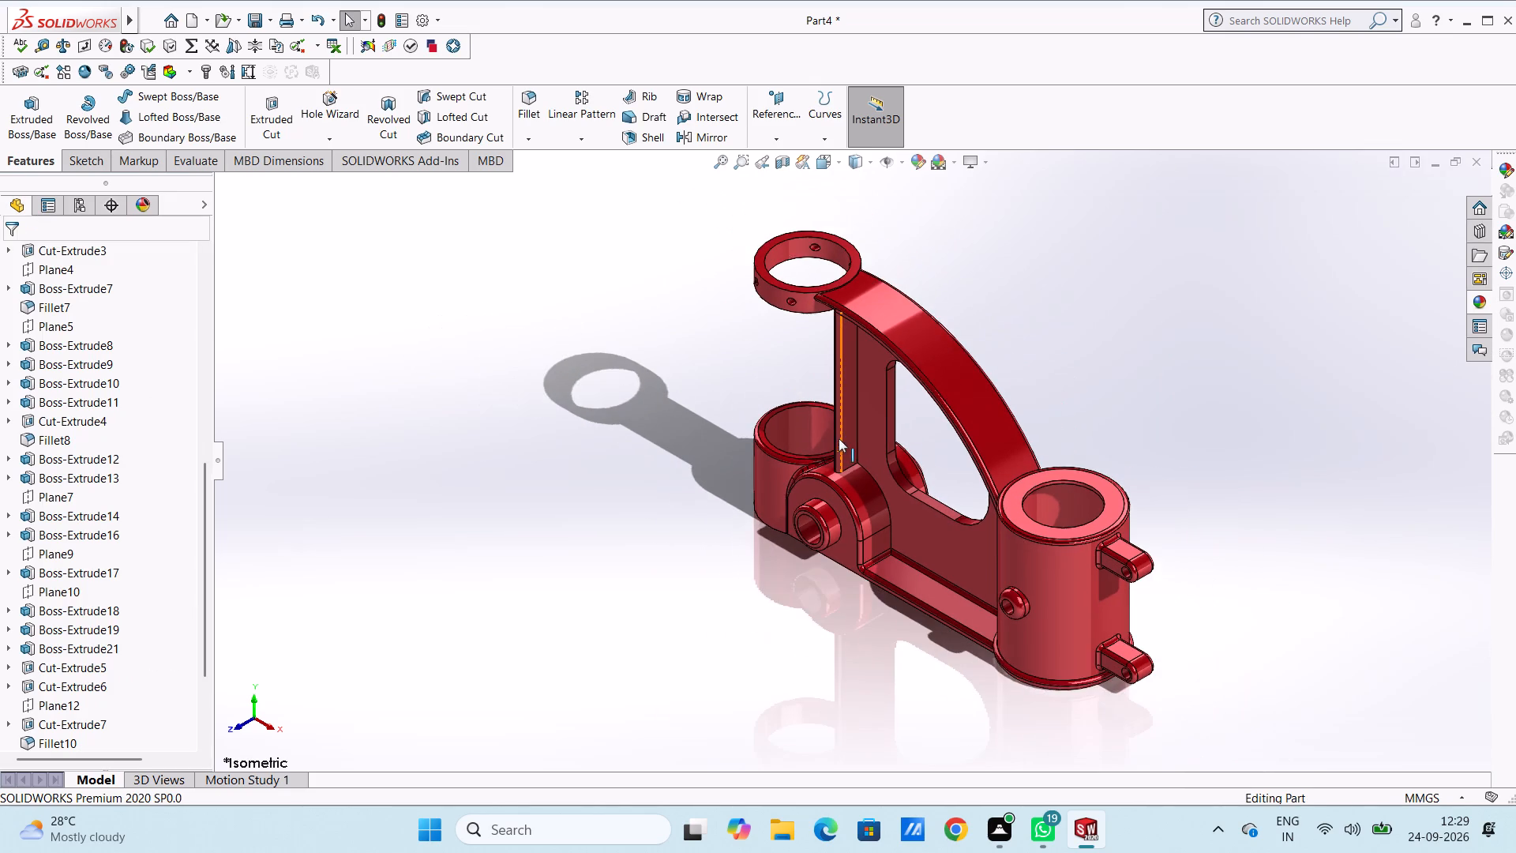
pyautogui.scroll(1, 1291, 393)
pyautogui.click(1478, 300)
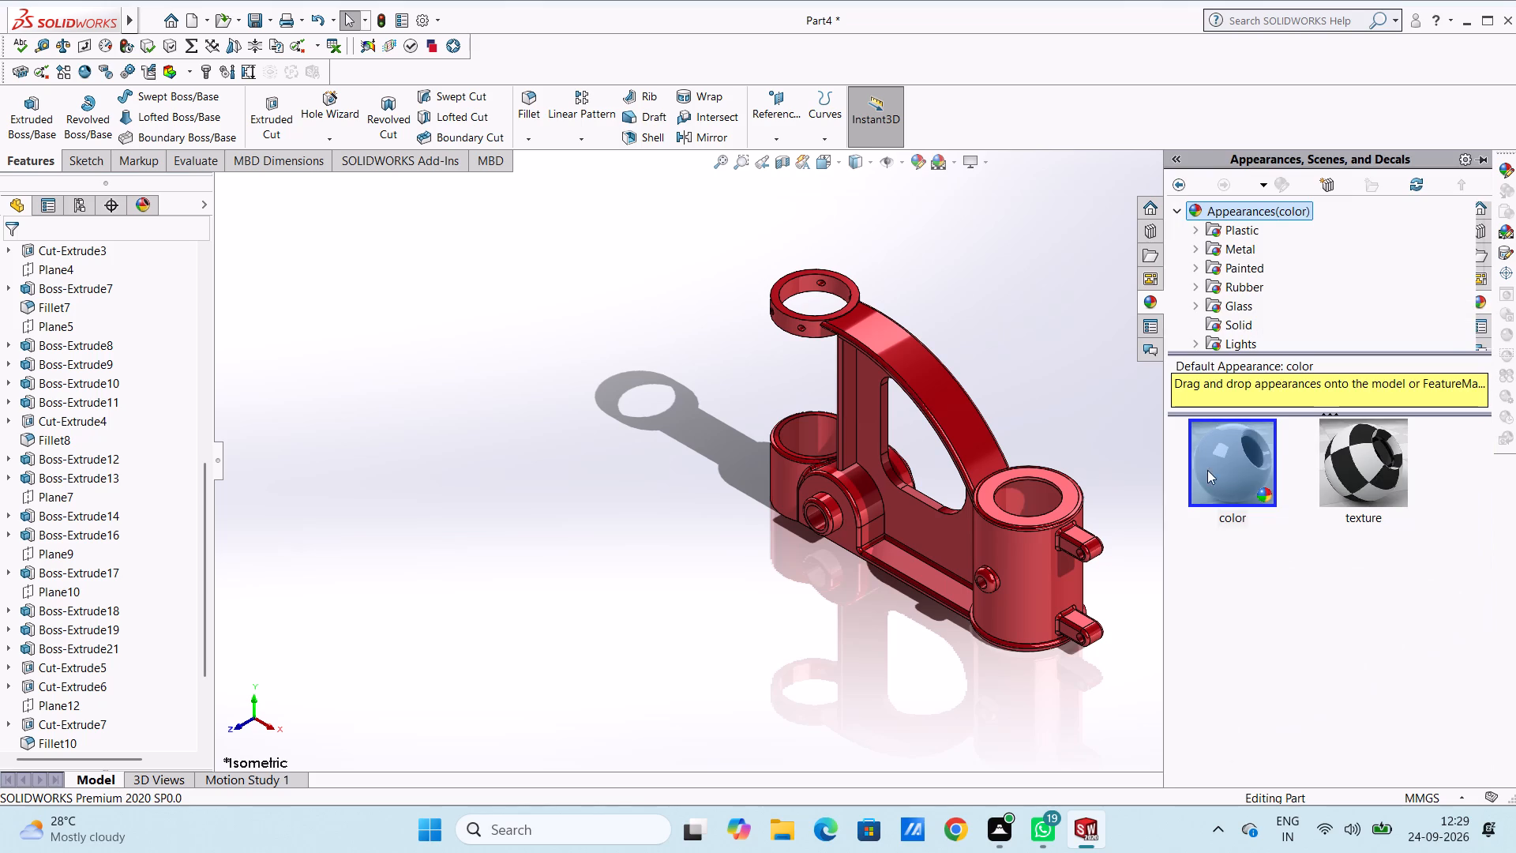
pyautogui.scroll(-5, 1042, 516)
pyautogui.scroll(-3, 904, 477)
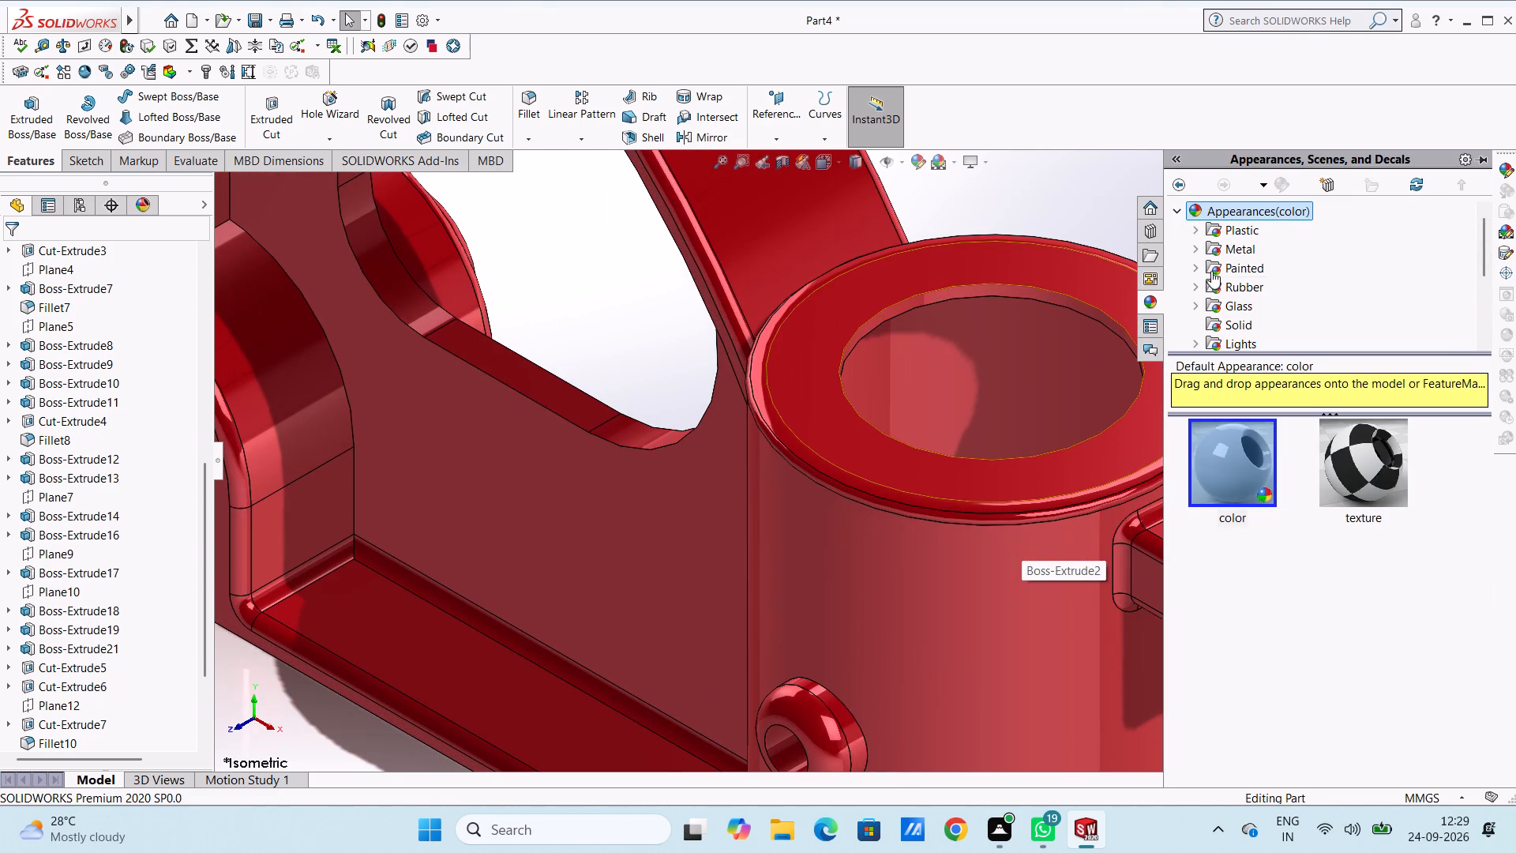
pyautogui.click(1227, 243)
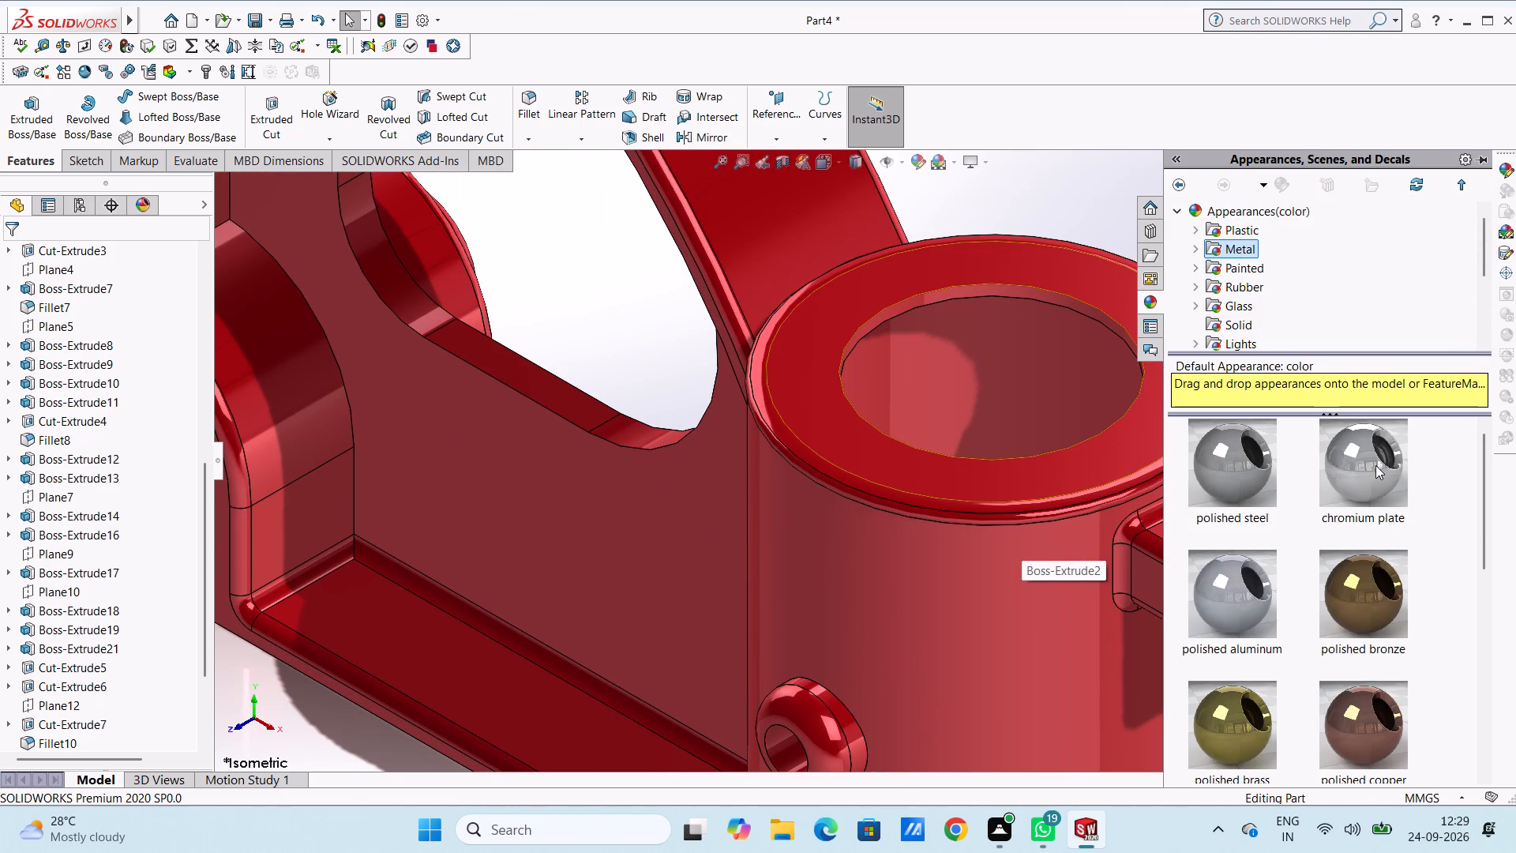
pyautogui.moveTo(1375, 464); pyautogui.dragTo(1002, 391)
pyautogui.scroll(-6, 989, 351)
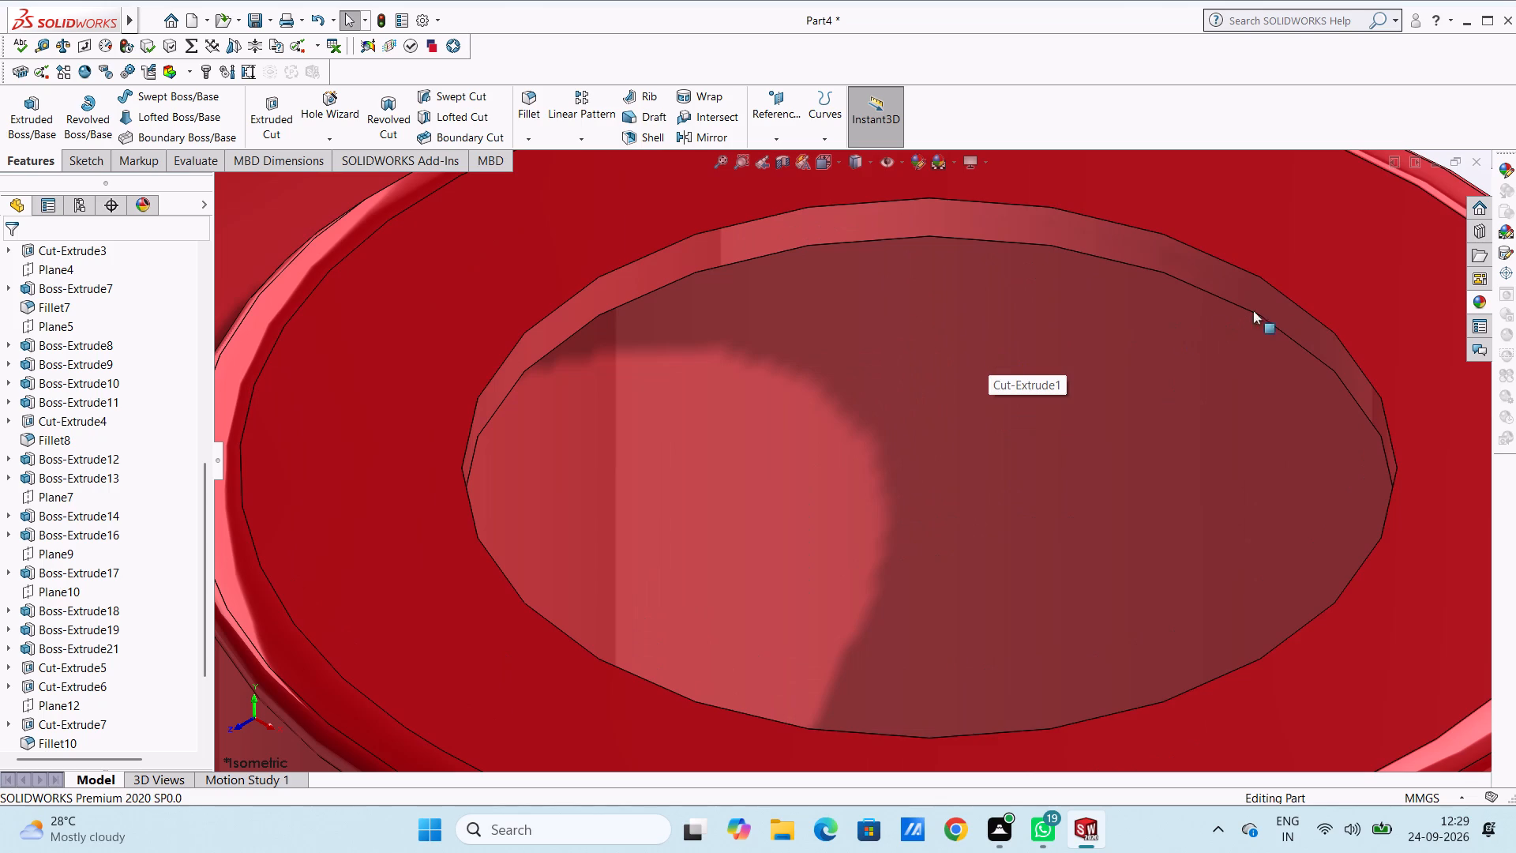
pyautogui.click(1476, 298)
pyautogui.moveTo(1379, 466); pyautogui.dragTo(707, 488)
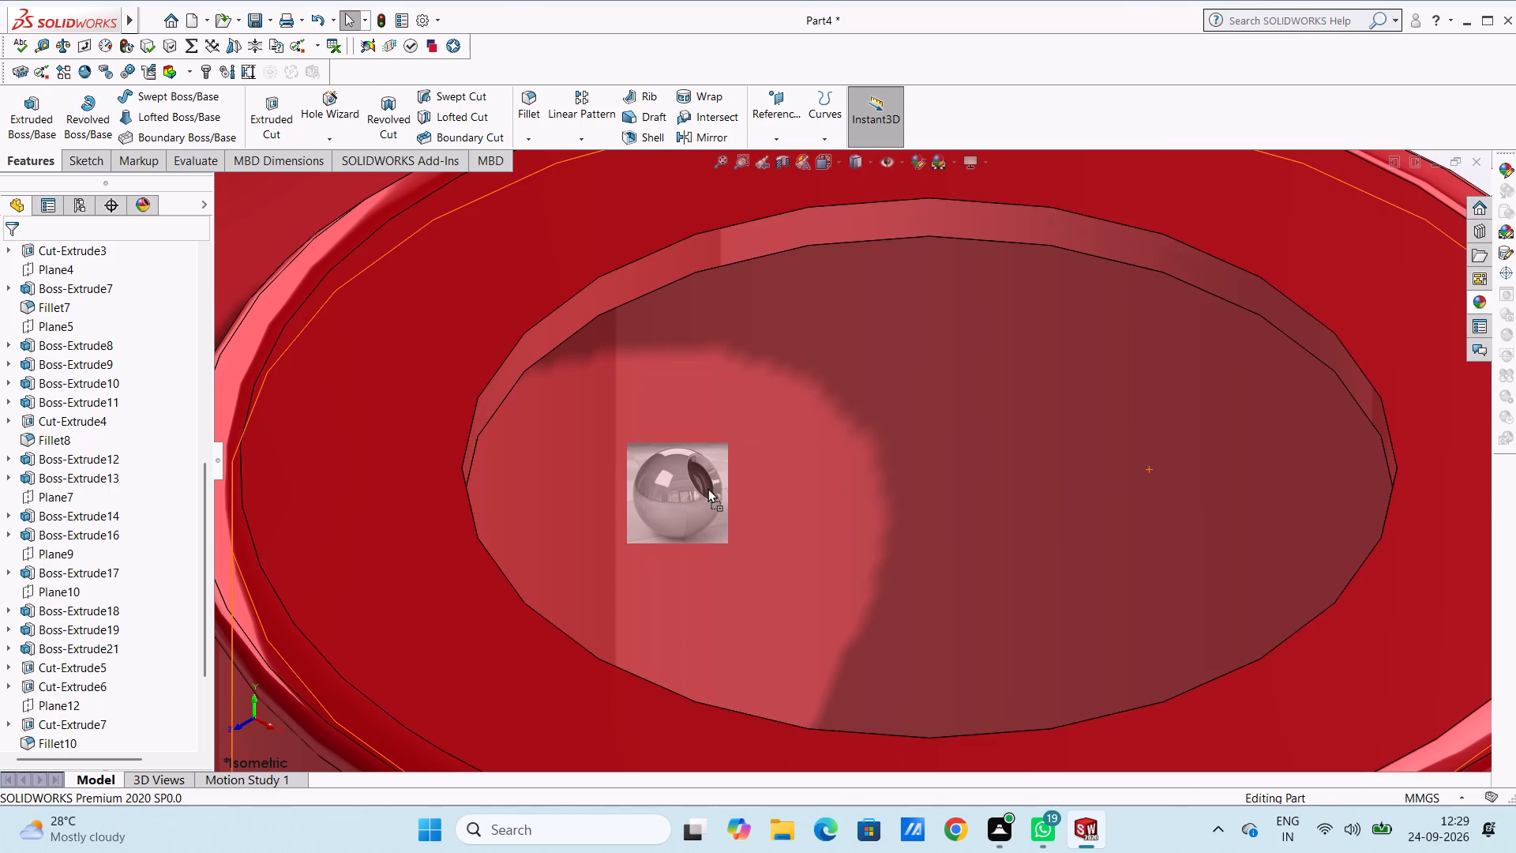
pyautogui.moveTo(707, 488); pyautogui.dragTo(751, 507)
pyautogui.click(751, 507)
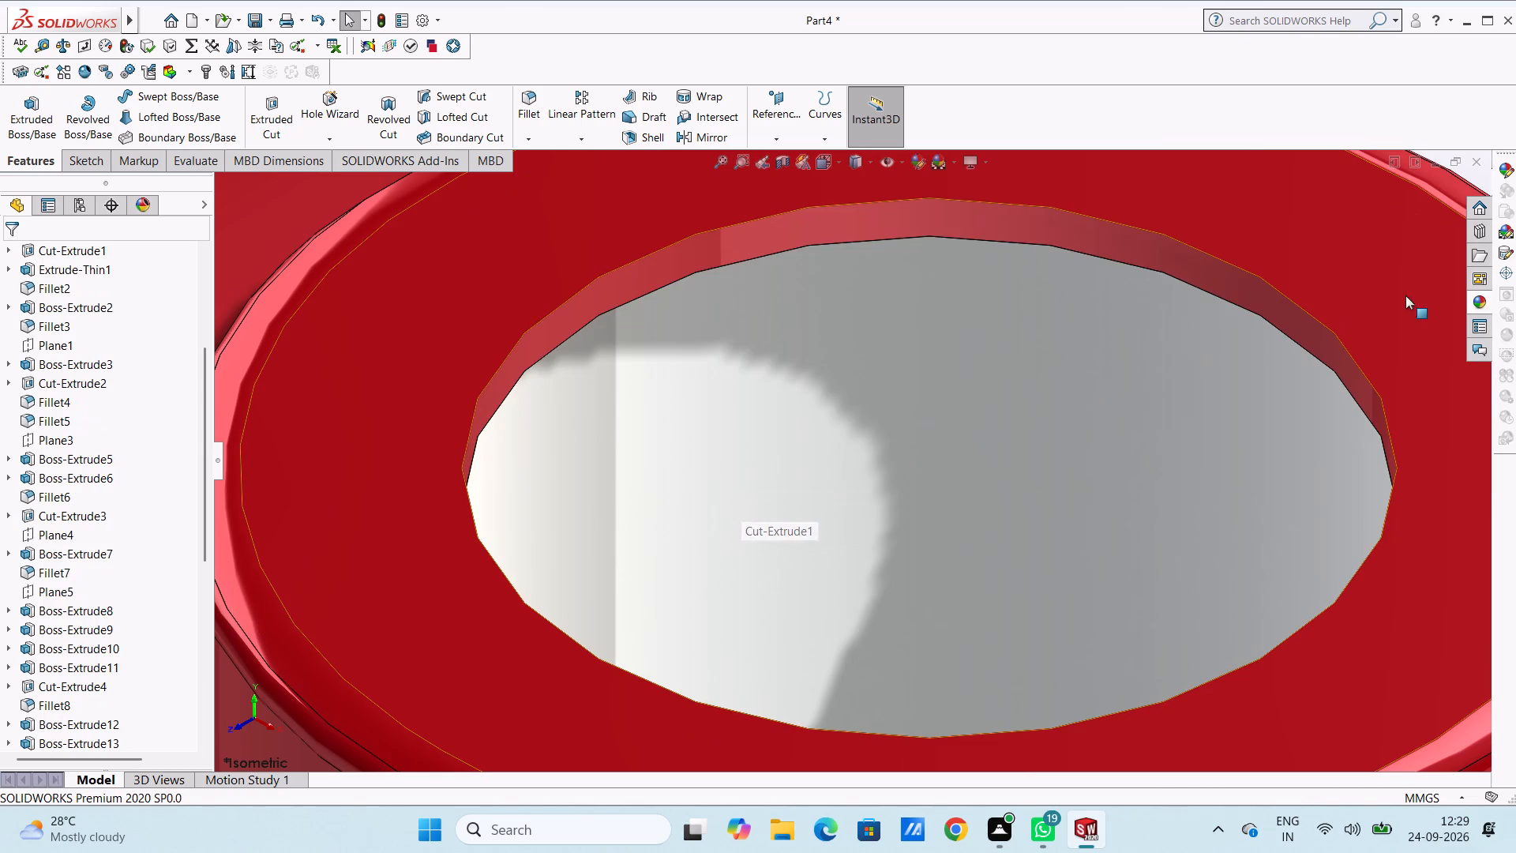
# Apply the chromium plate appearance to the narrow inner face at the top rim of the large cylinder's bore.
pyautogui.click(1475, 300)
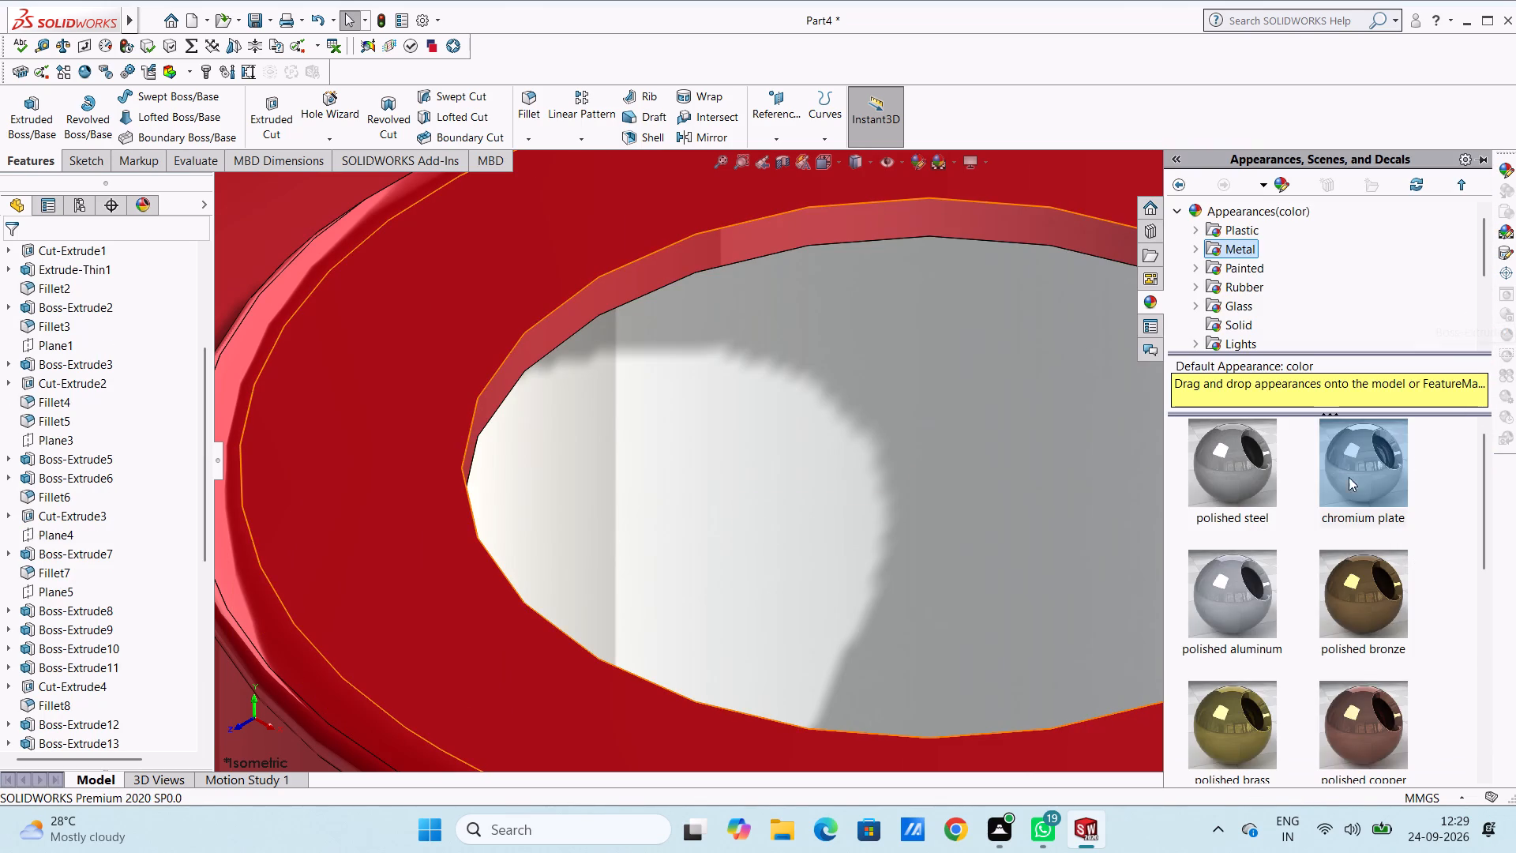
pyautogui.moveTo(1319, 475); pyautogui.dragTo(801, 217)
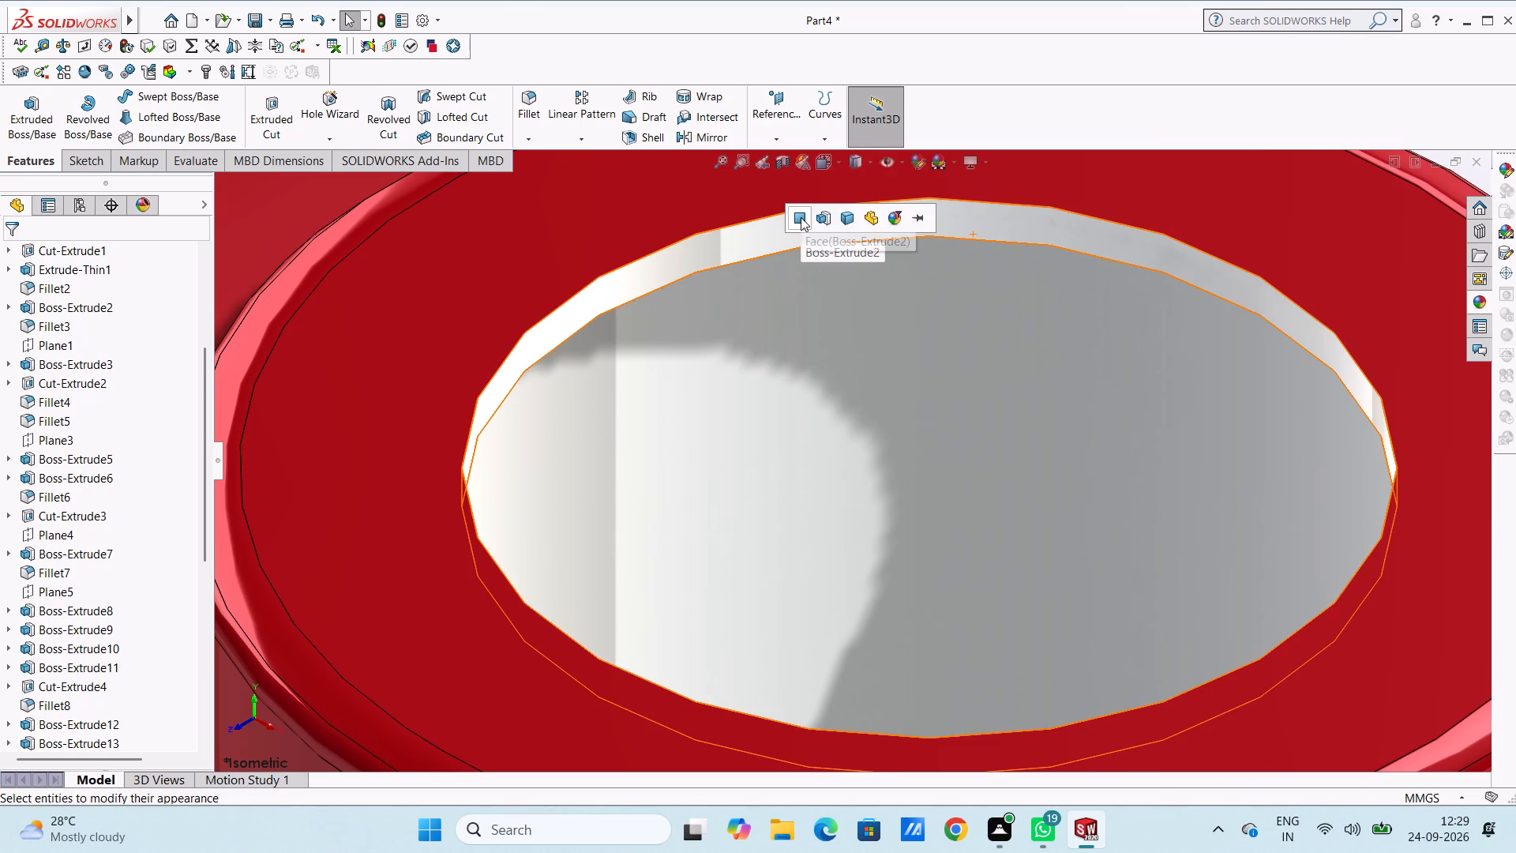
pyautogui.click(801, 217)
# Apply the chromium plate appearance to the hole face of the small round boss on the large cylinder's side.
pyautogui.scroll(11, 853, 367)
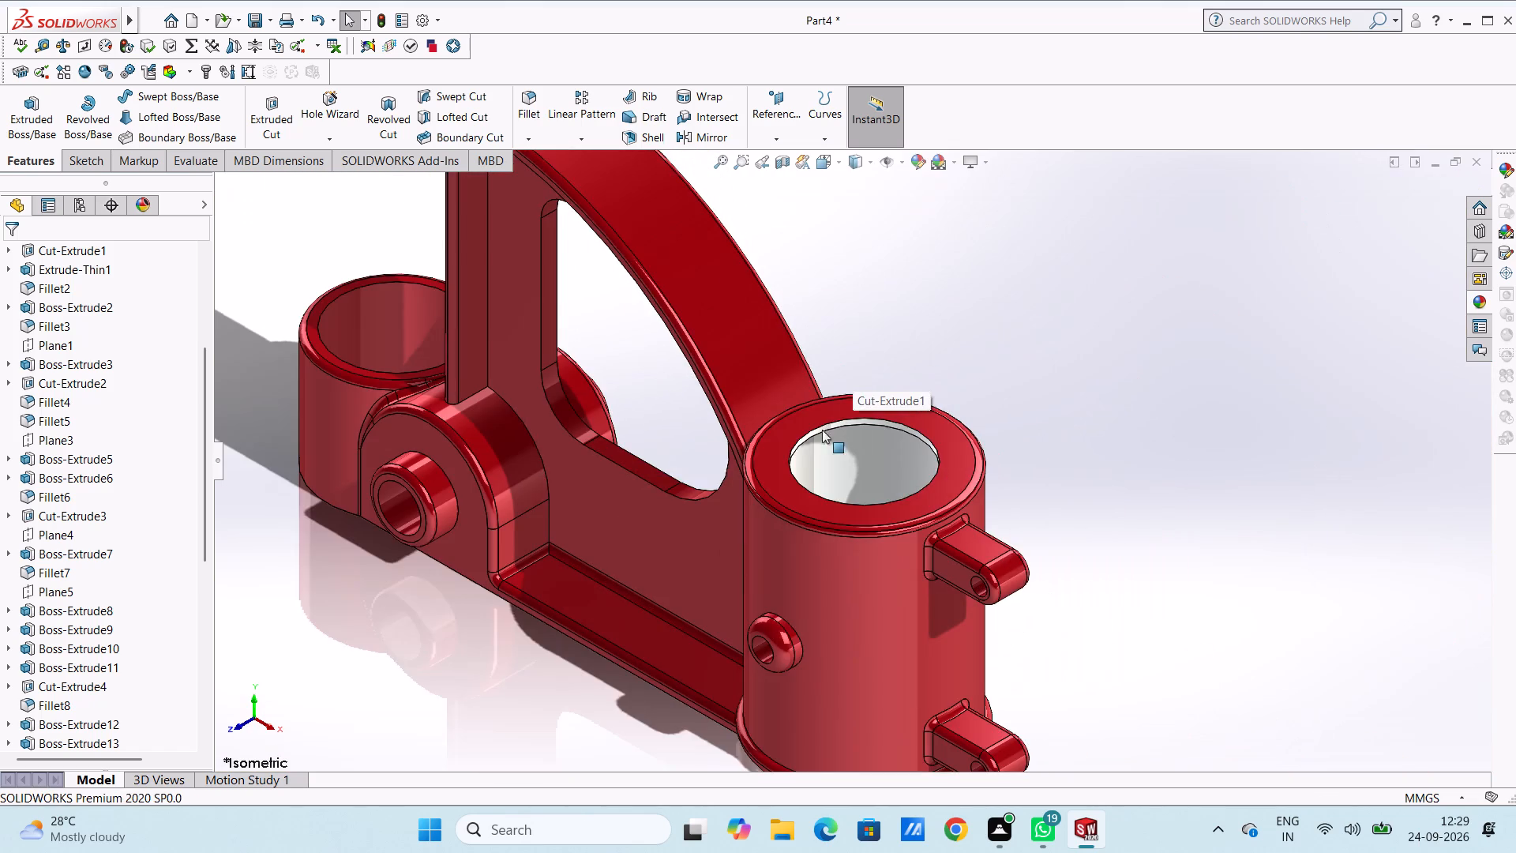
pyautogui.scroll(-5, 753, 598)
pyautogui.scroll(-3, 838, 588)
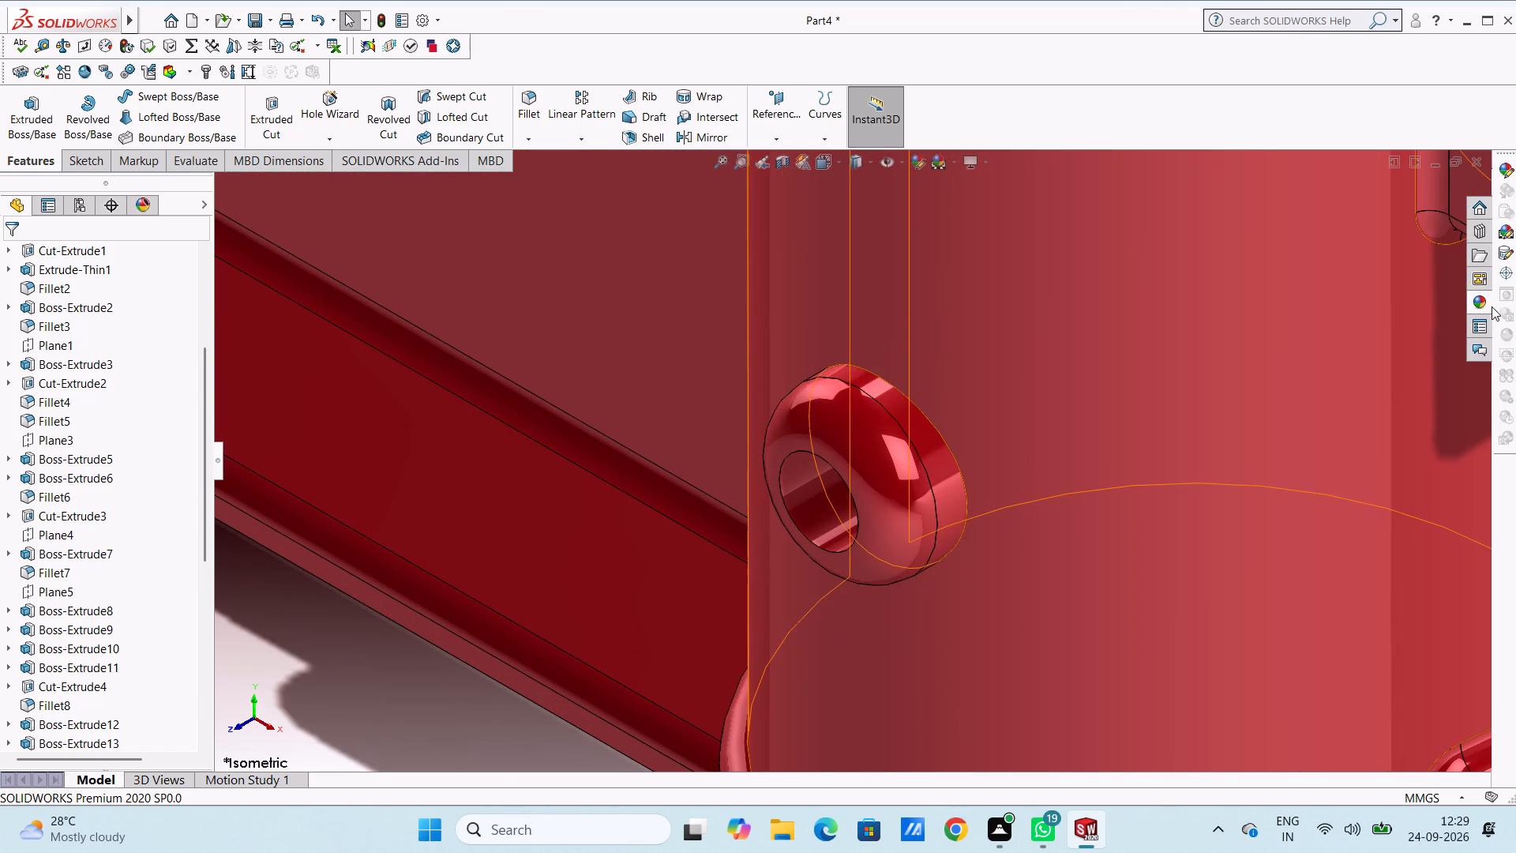
pyautogui.click(1471, 297)
pyautogui.moveTo(1360, 464); pyautogui.dragTo(846, 507)
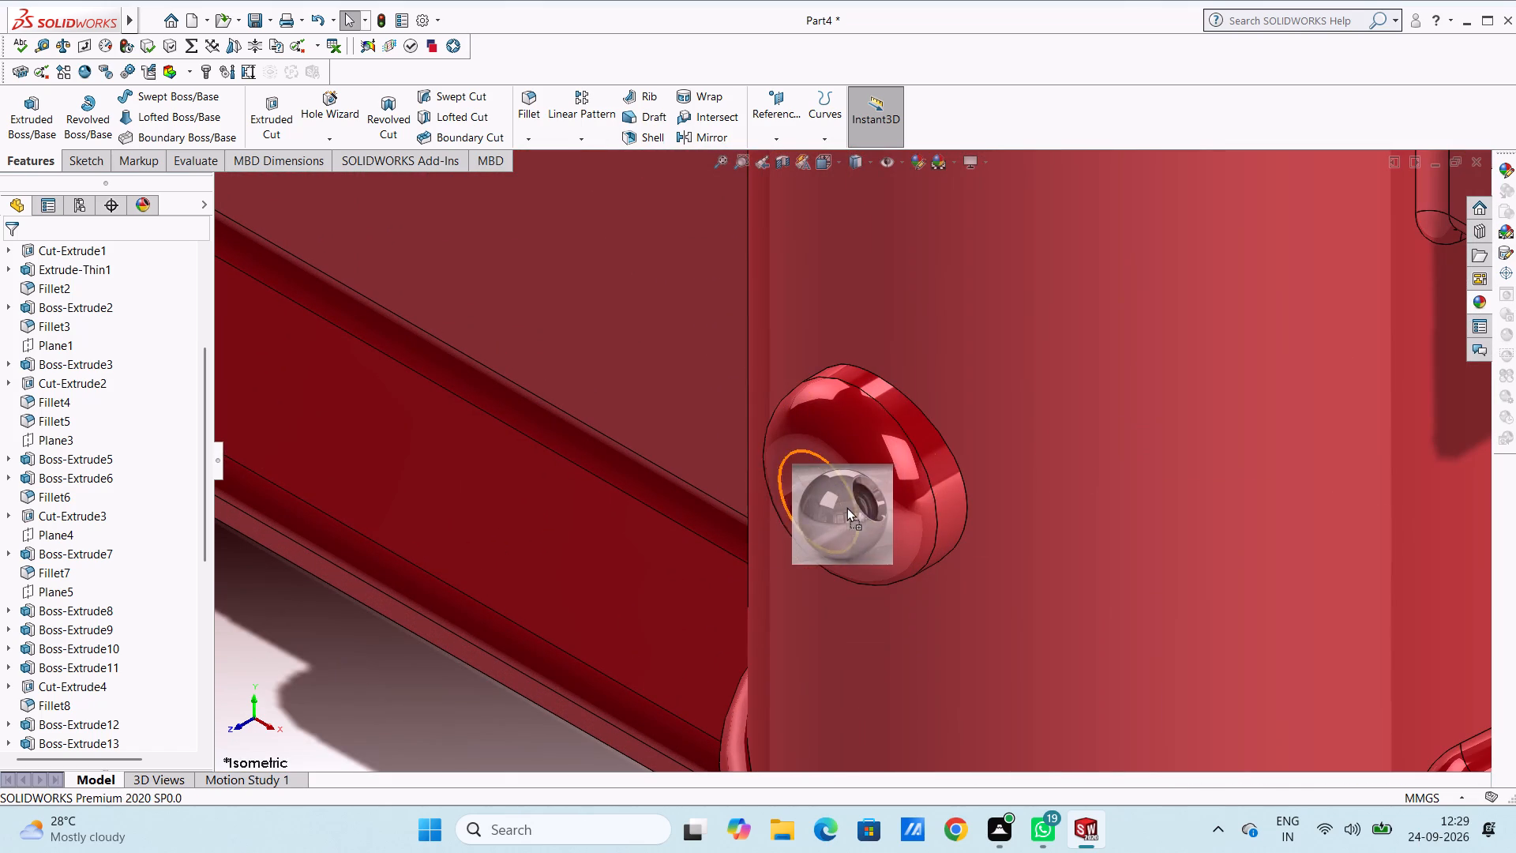
pyautogui.moveTo(846, 507); pyautogui.dragTo(816, 507)
pyautogui.click(814, 507)
# Apply the chromium plate appearance to the hole face of the upper lug on the large cylinder.
pyautogui.scroll(5, 940, 500)
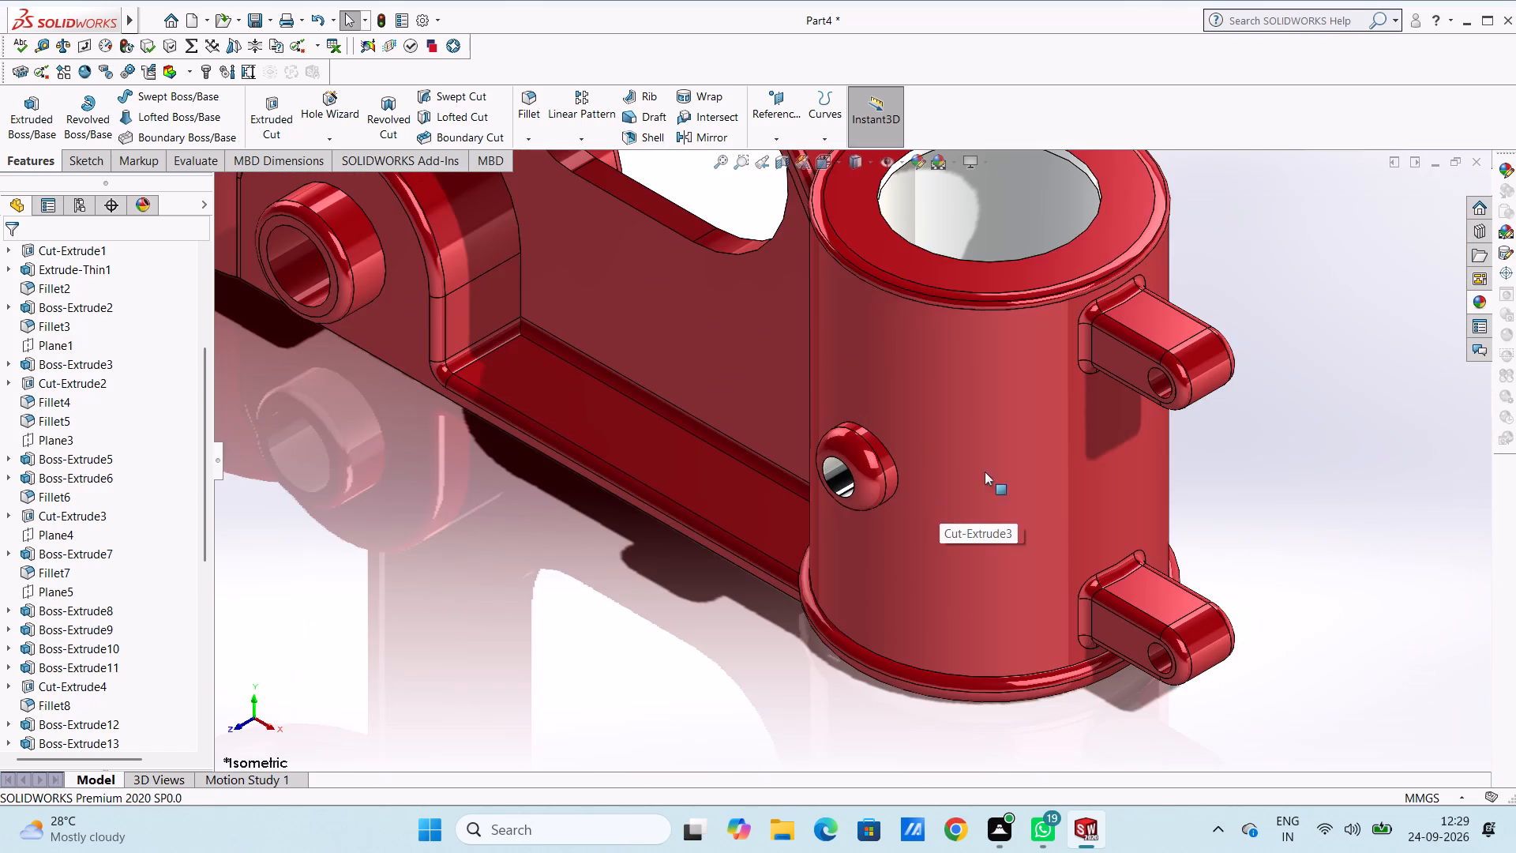
pyautogui.scroll(-6, 1188, 344)
pyautogui.click(1476, 303)
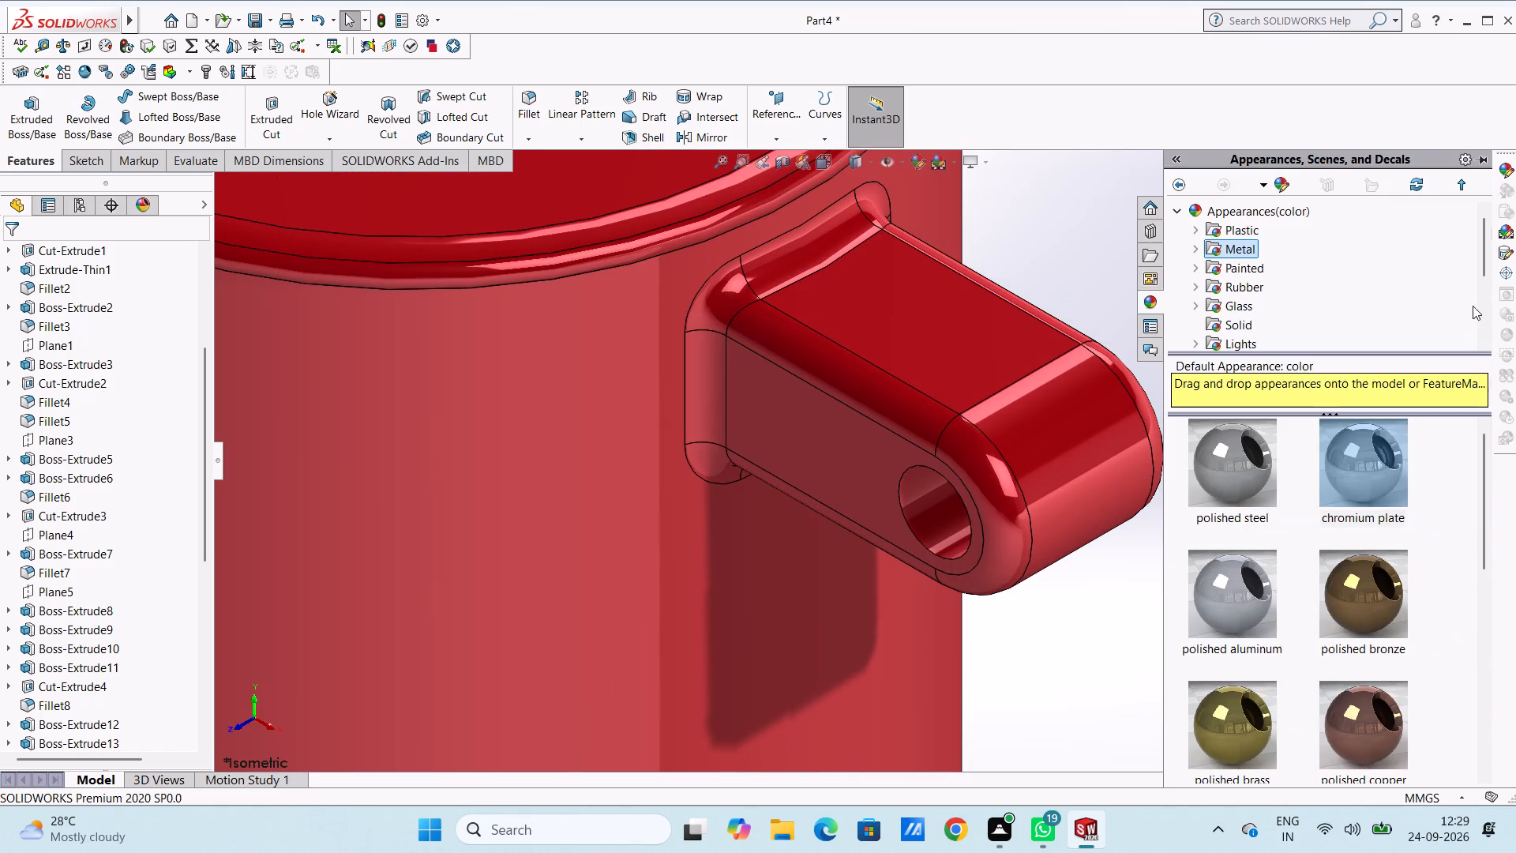
pyautogui.moveTo(1382, 443); pyautogui.dragTo(921, 521)
pyautogui.click(921, 521)
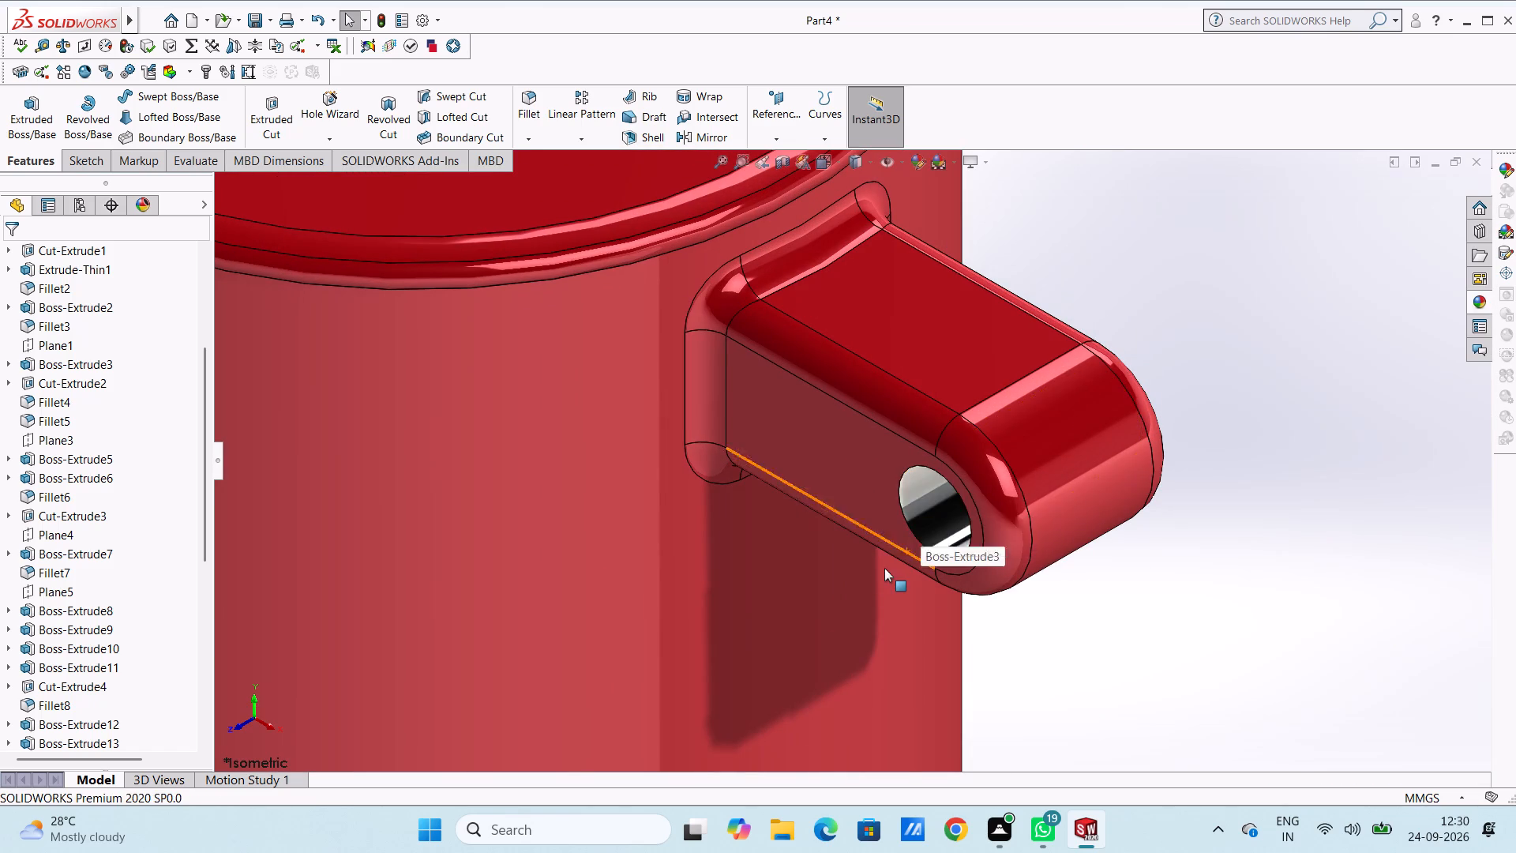
# Apply the chromium plate appearance to the hole face of the lower lug on the large cylinder.
pyautogui.scroll(11, 884, 568)
pyautogui.scroll(-6, 844, 577)
pyautogui.scroll(-6, 883, 468)
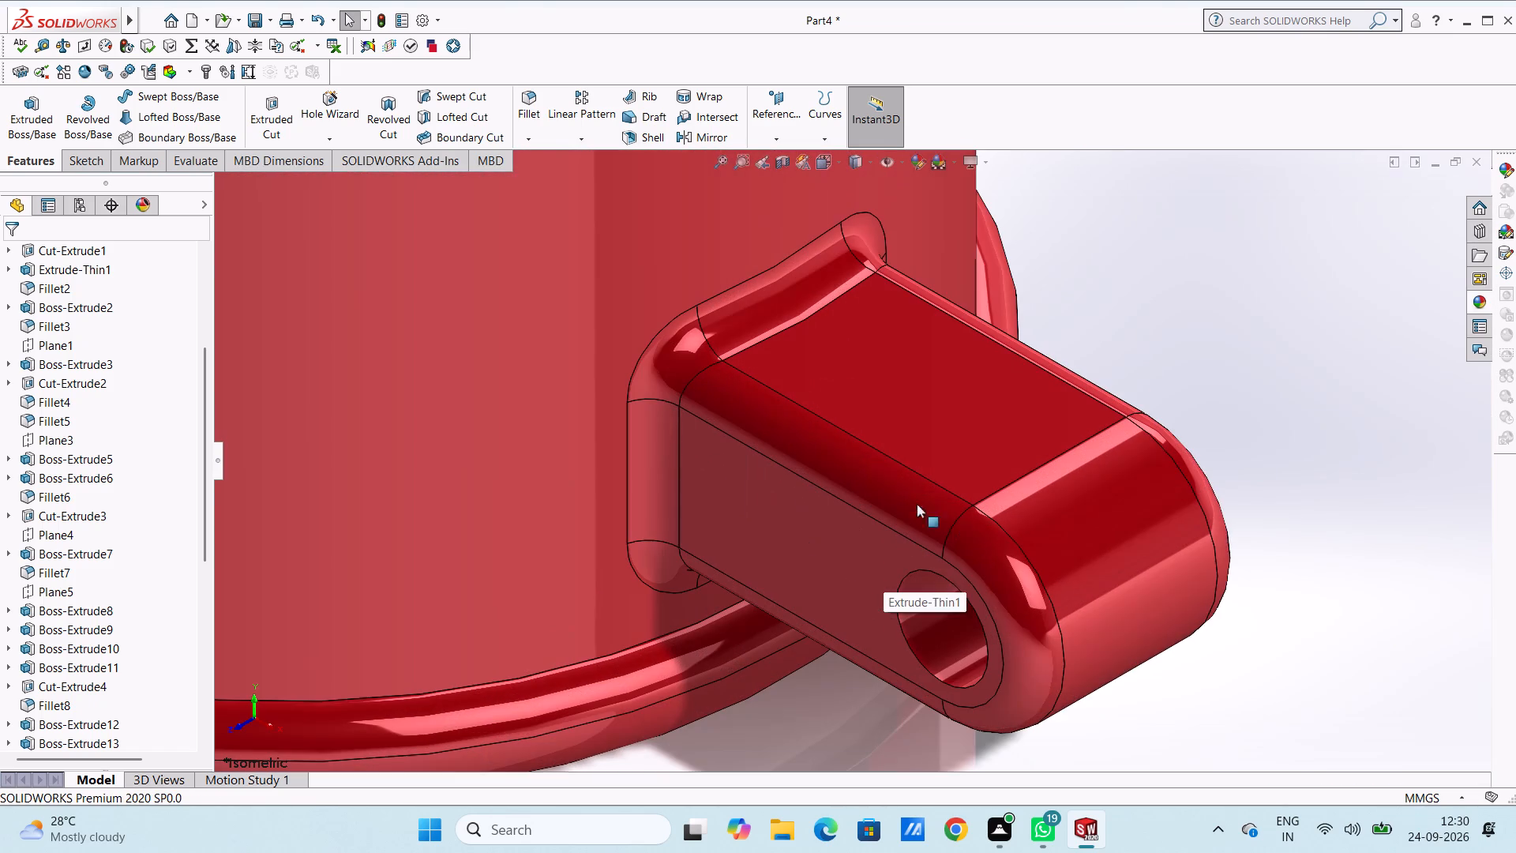
pyautogui.click(1480, 300)
pyautogui.moveTo(1381, 449); pyautogui.dragTo(964, 662)
pyautogui.click(959, 659)
# Apply the chromium plate appearance to the hole face of the small round boss on the far side of the large cylinder.
pyautogui.scroll(8, 955, 662)
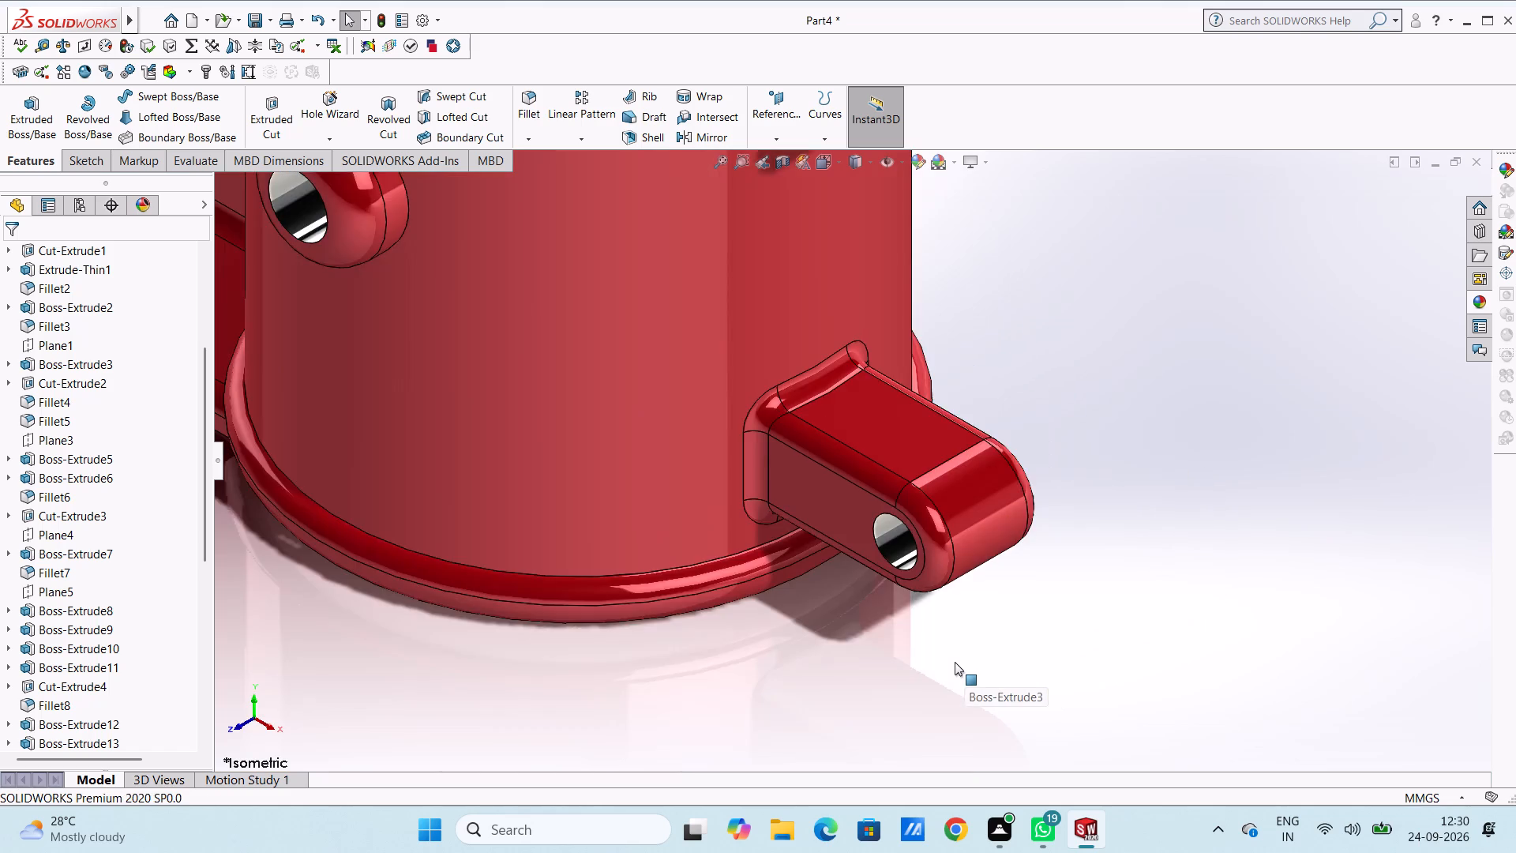
pyautogui.scroll(4, 955, 662)
pyautogui.moveTo(946, 424); pyautogui.dragTo(895, 456, button='middle')
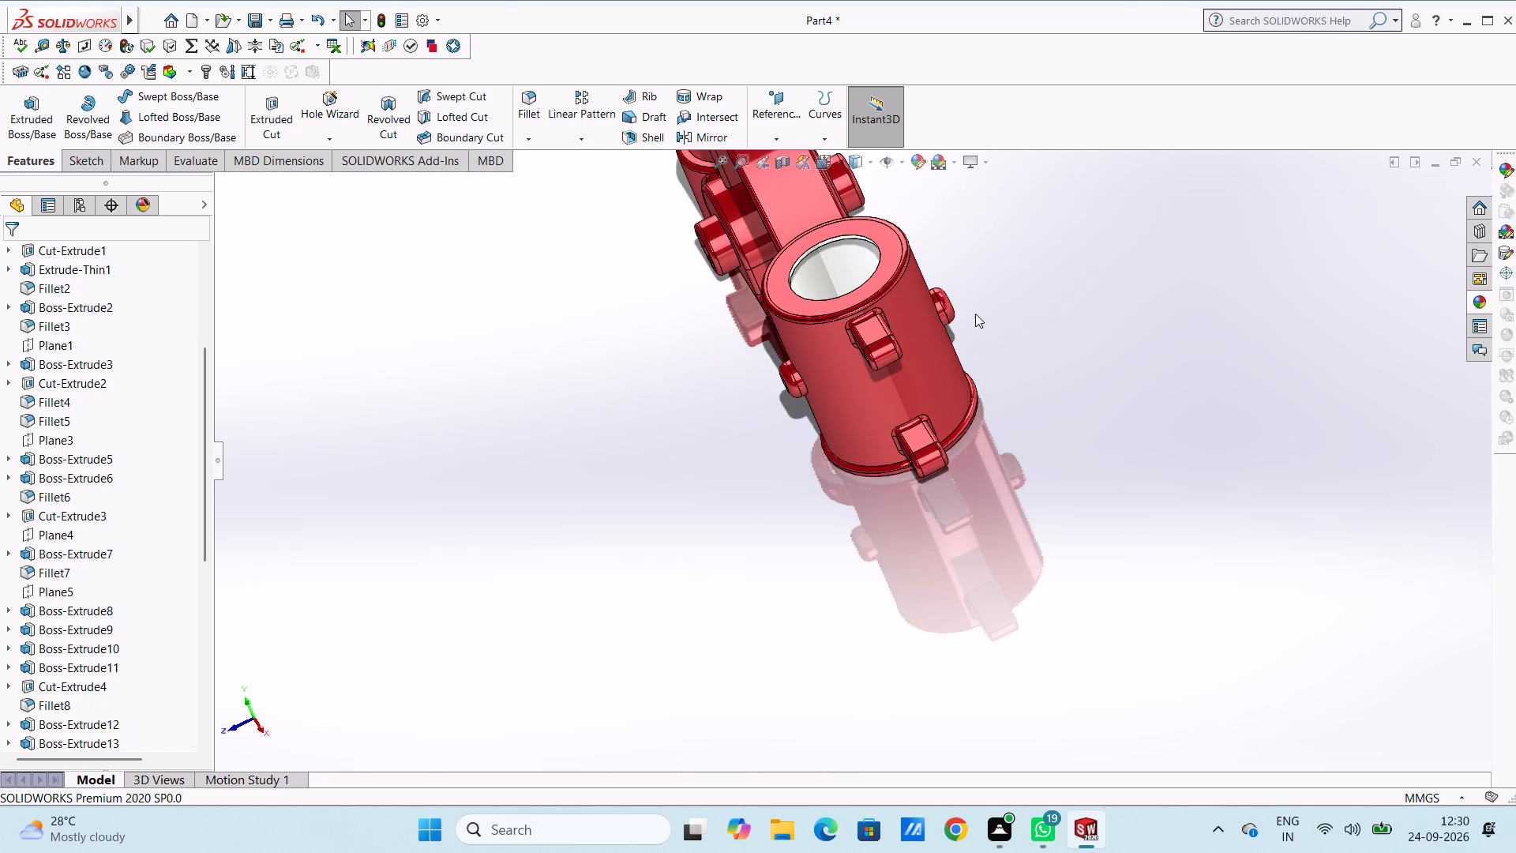
pyautogui.moveTo(979, 318); pyautogui.dragTo(925, 366, button='middle')
pyautogui.scroll(-12, 954, 287)
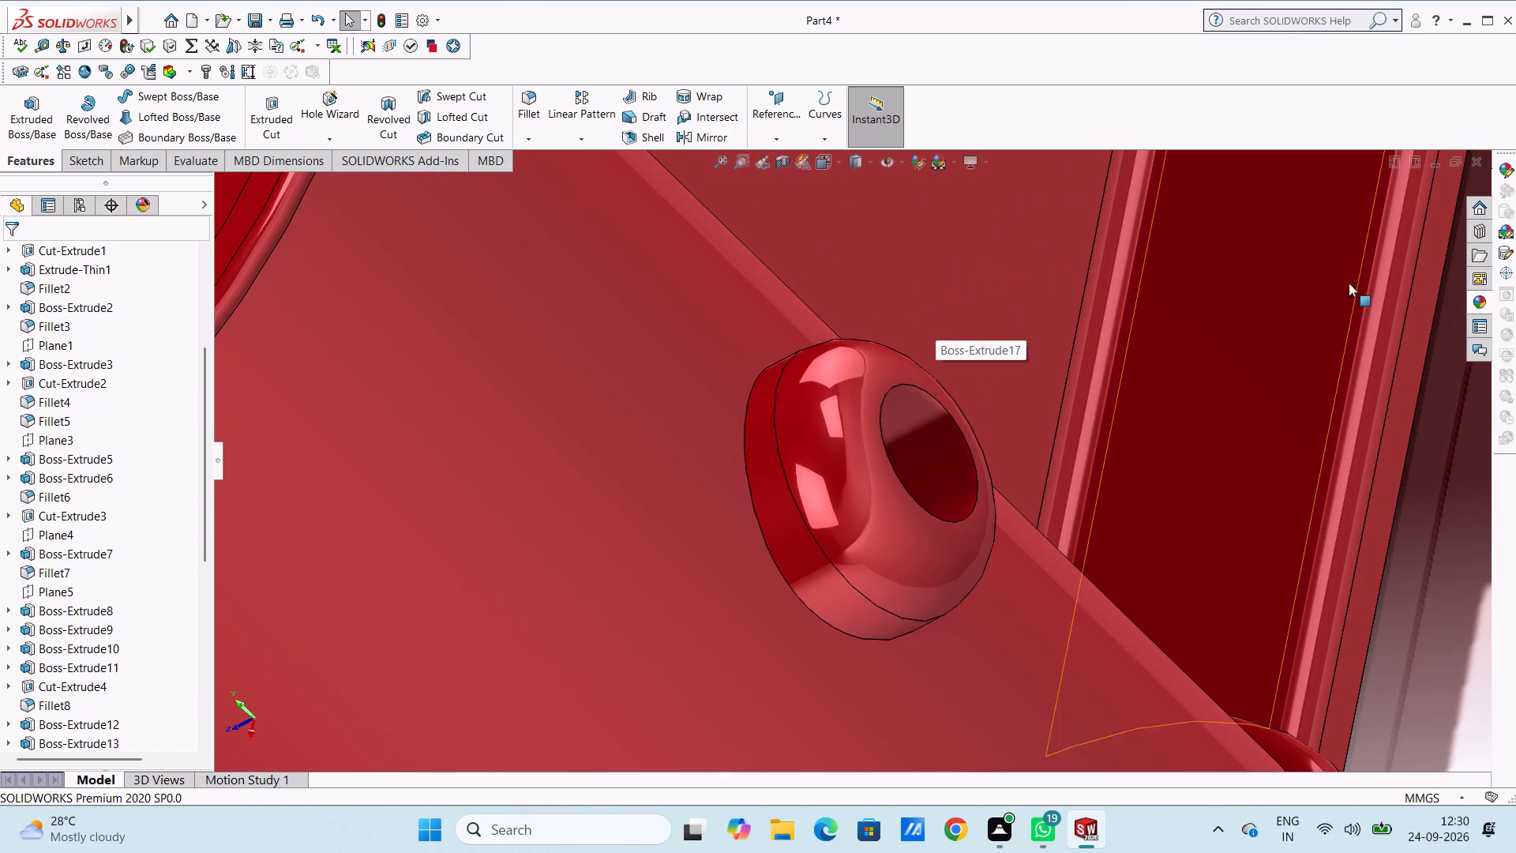
pyautogui.click(1477, 299)
pyautogui.moveTo(1378, 459); pyautogui.dragTo(969, 453)
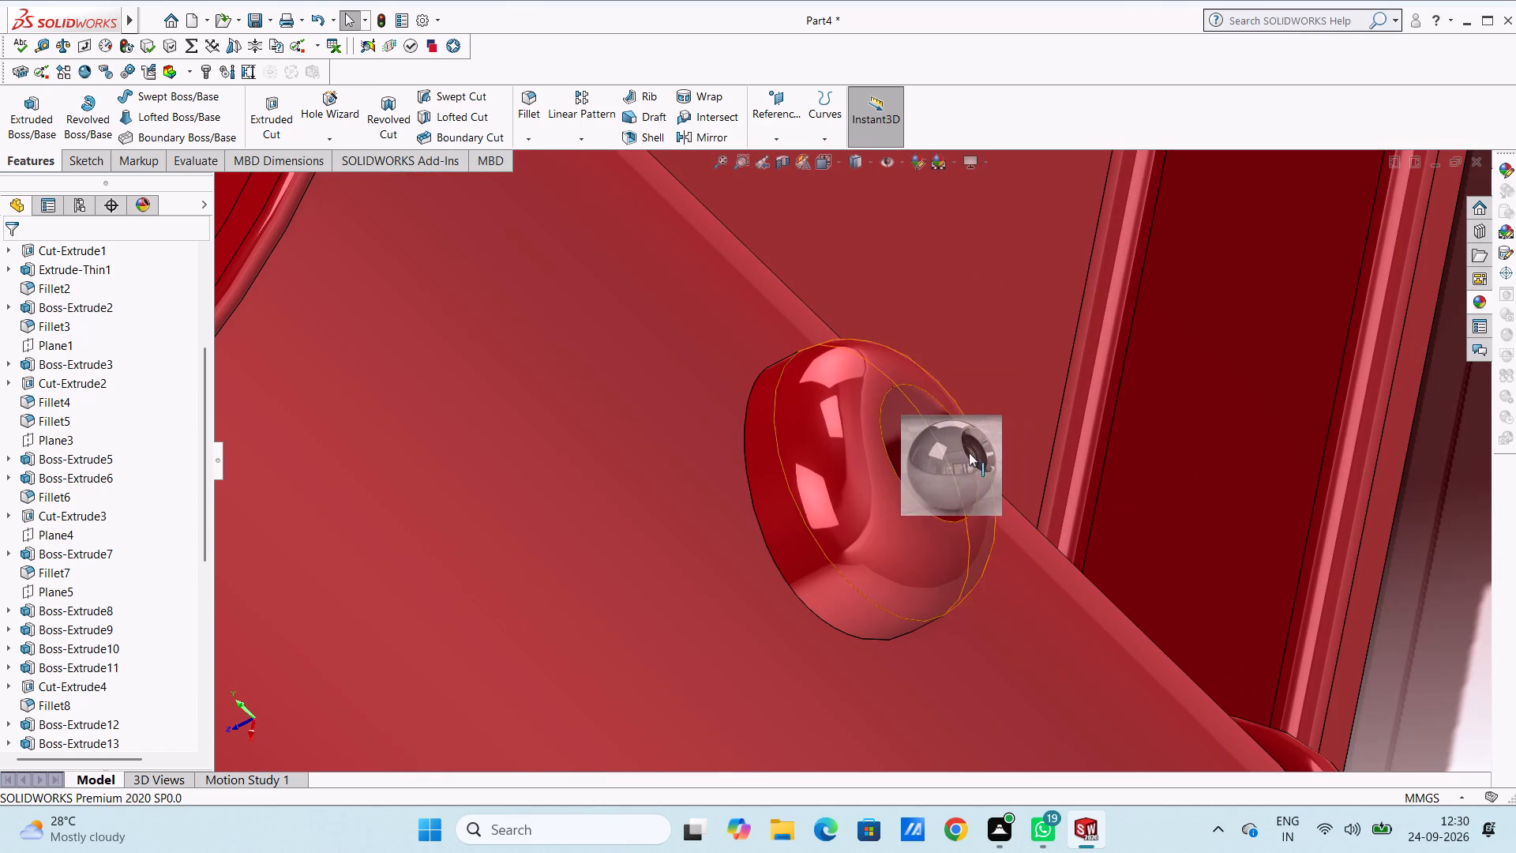
pyautogui.moveTo(969, 453); pyautogui.dragTo(963, 454)
pyautogui.click(962, 454)
# Apply the chromium plate appearance to the hole face of the round pivot boss at the base of the web.
pyautogui.scroll(10, 961, 454)
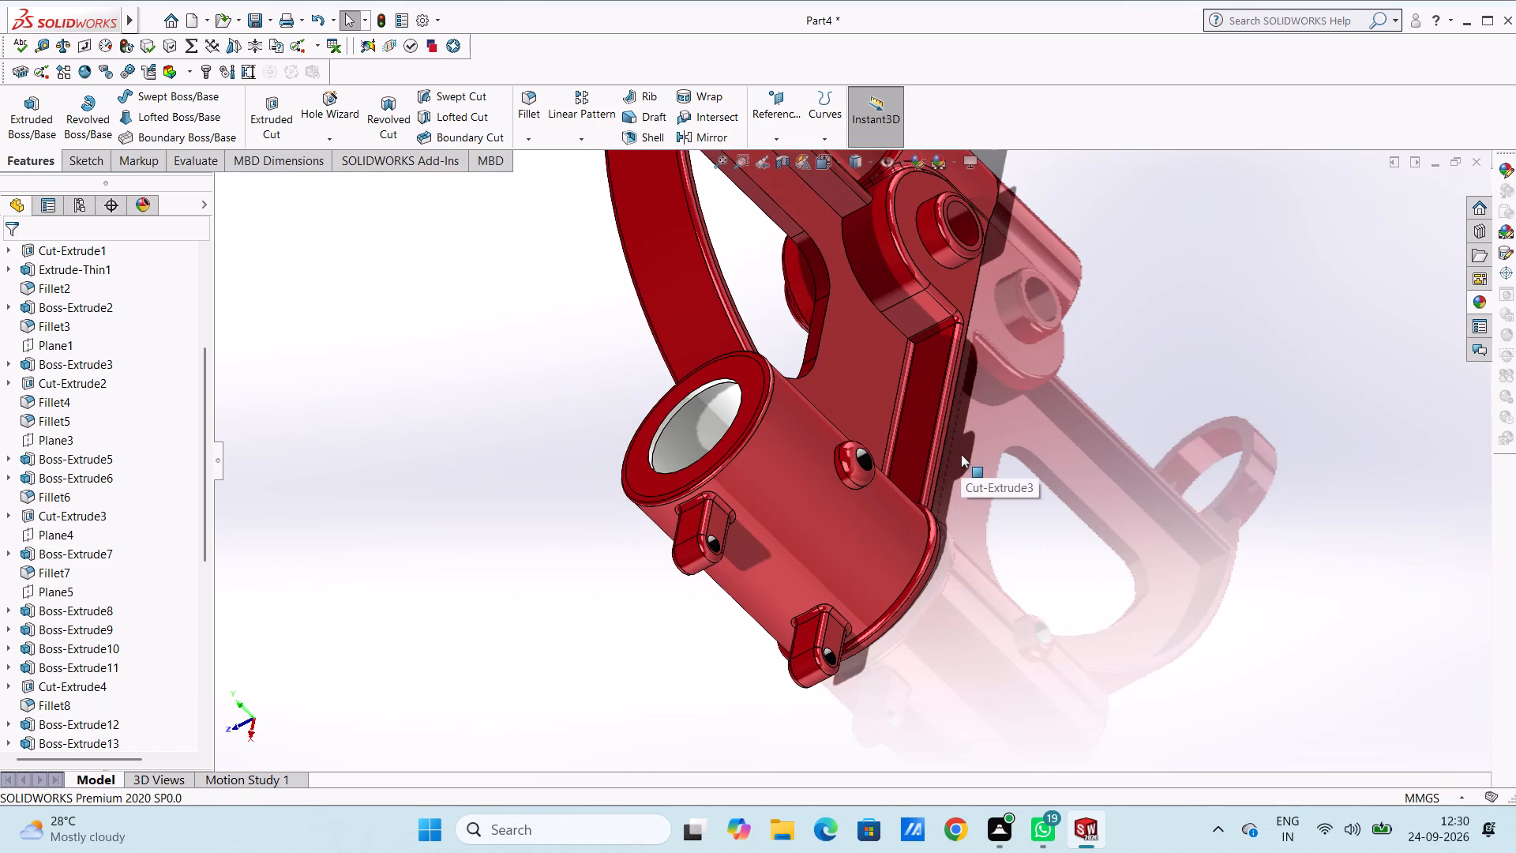
pyautogui.scroll(-6, 951, 180)
pyautogui.scroll(-5, 927, 254)
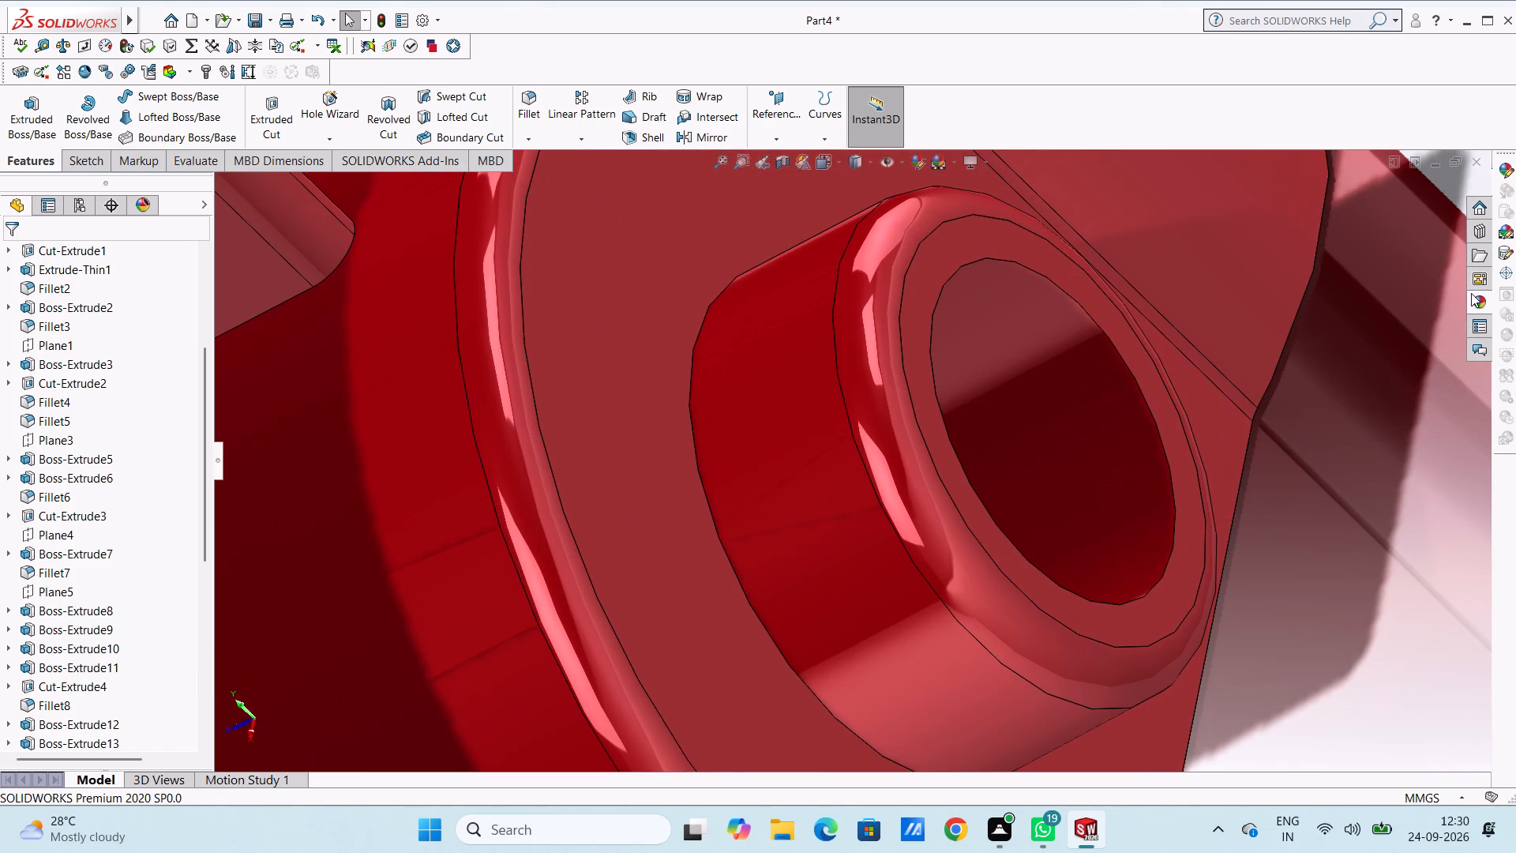
pyautogui.click(1478, 306)
pyautogui.moveTo(1375, 456); pyautogui.dragTo(1131, 428)
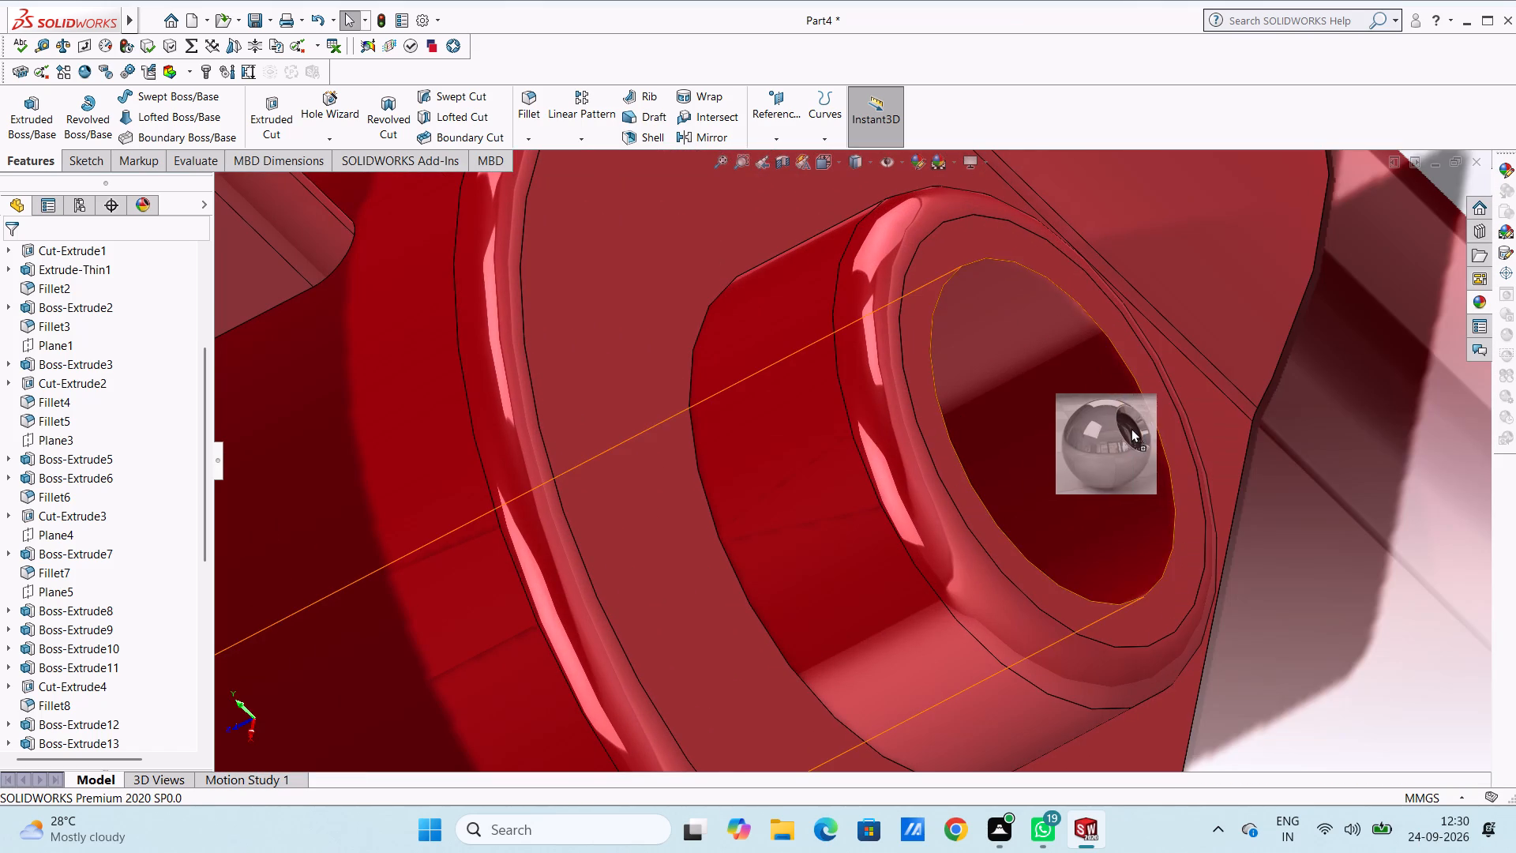
pyautogui.moveTo(1131, 428); pyautogui.dragTo(1129, 428)
pyautogui.click(1126, 428)
# Apply the chromium plate appearance to the inner bore face of the smaller hollow cylinder beside the pivot boss.
pyautogui.scroll(11, 1126, 428)
pyautogui.moveTo(1015, 490); pyautogui.dragTo(1136, 507, button='middle')
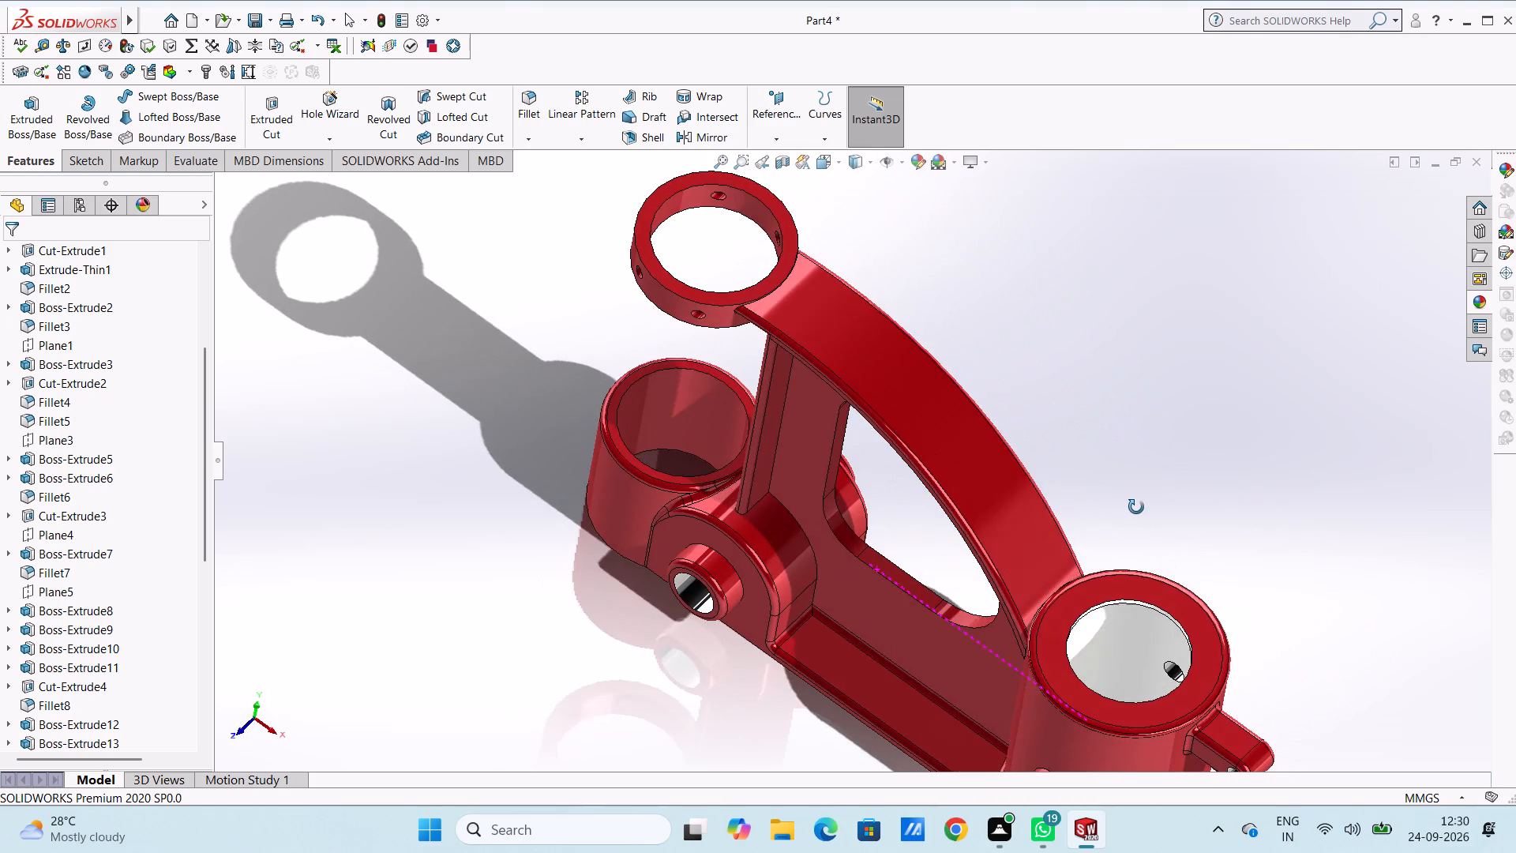
pyautogui.moveTo(1136, 507); pyautogui.dragTo(1135, 507, button='middle')
pyautogui.scroll(-7, 670, 389)
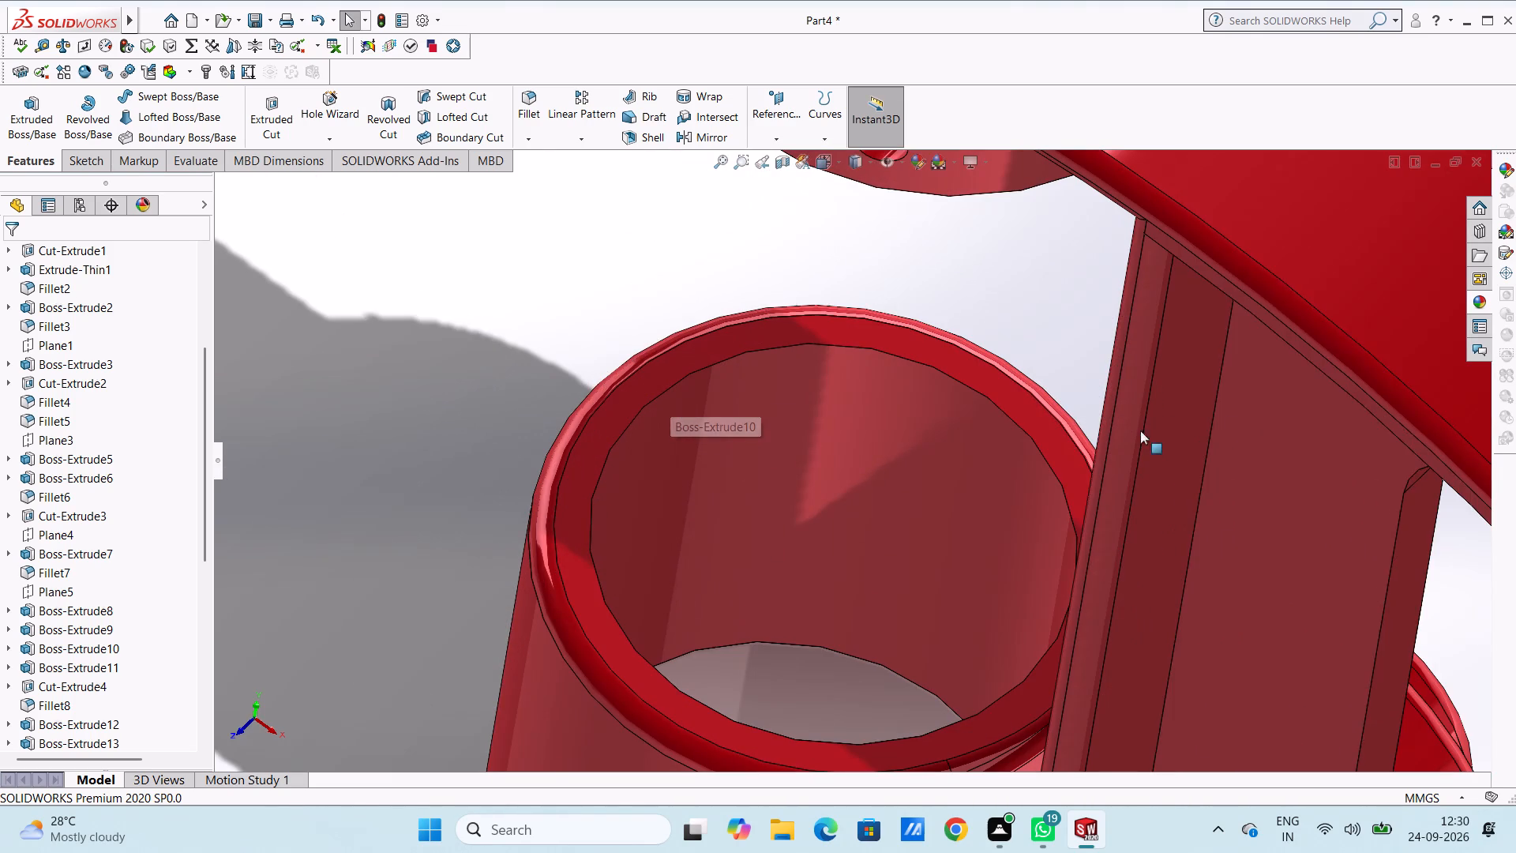
pyautogui.click(1476, 295)
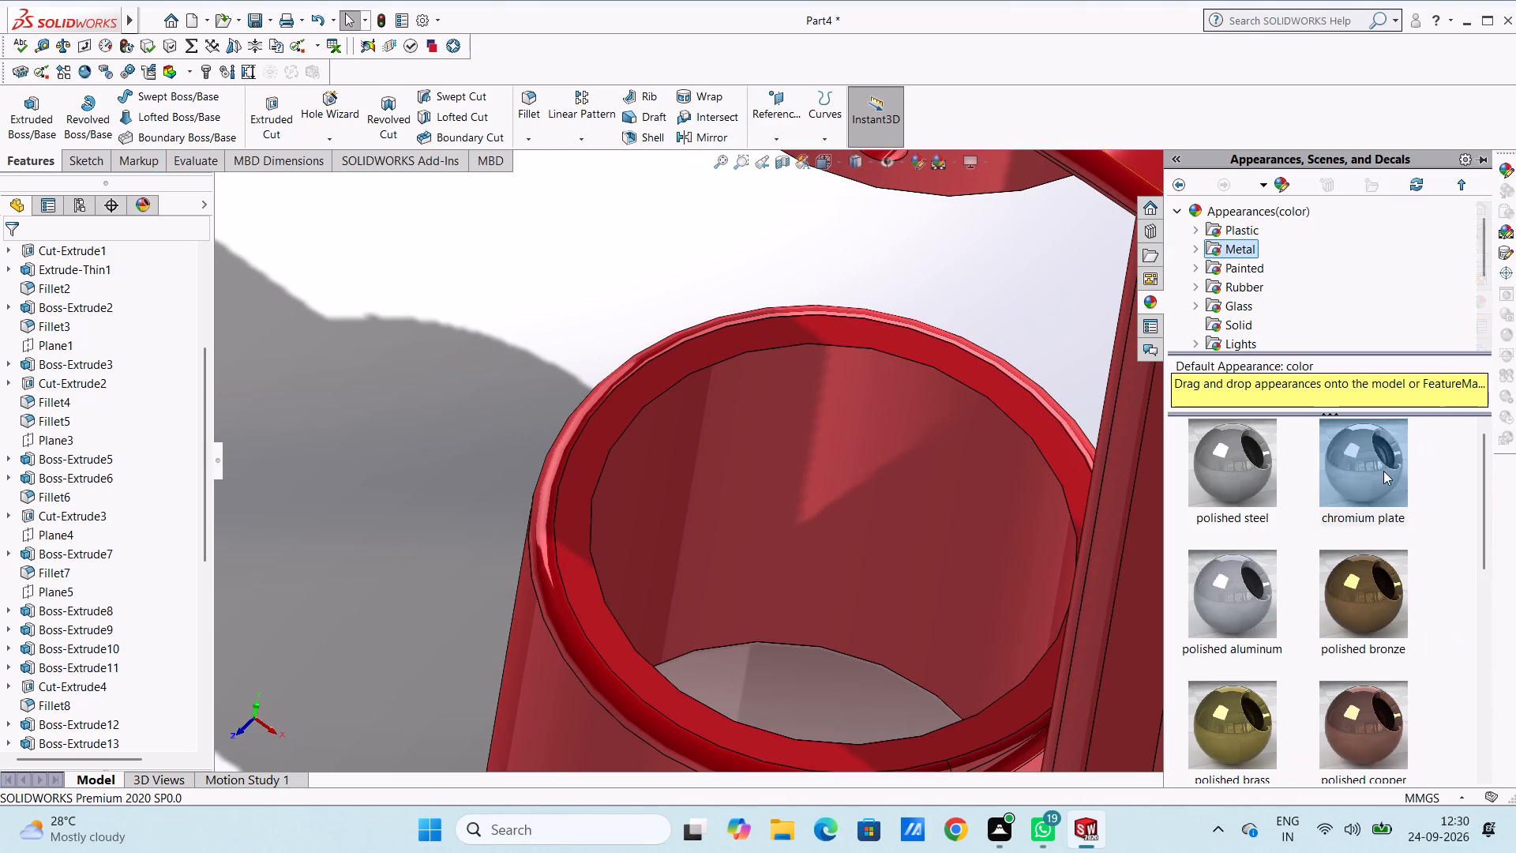
pyautogui.moveTo(1382, 471); pyautogui.dragTo(879, 562)
pyautogui.click(876, 562)
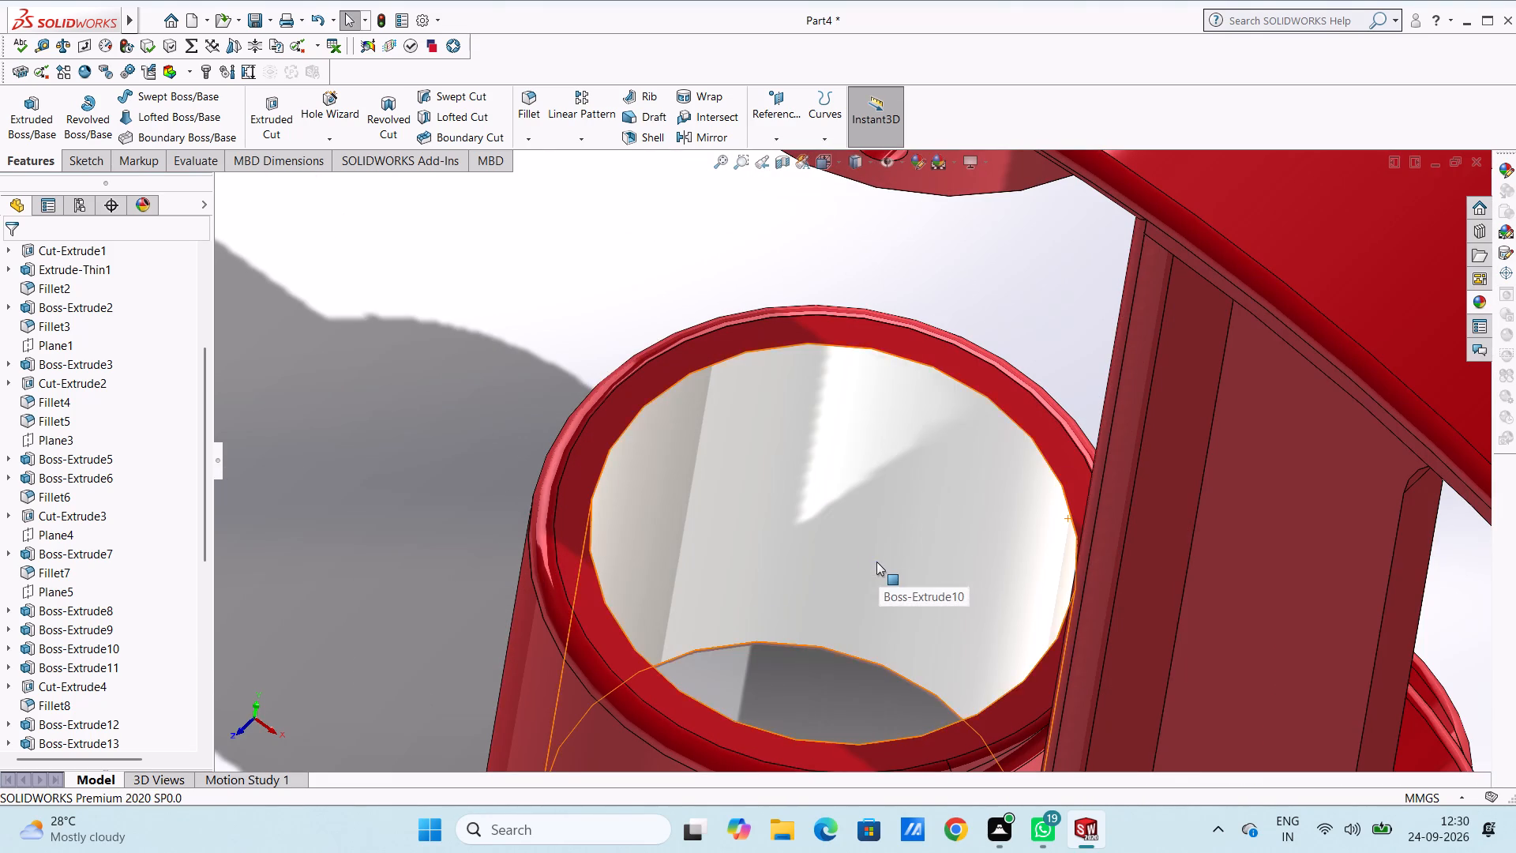
# Apply the chromium plate appearance to the face of the front radial hole in the top ring's wall.
pyautogui.scroll(9, 876, 562)
pyautogui.scroll(-6, 887, 284)
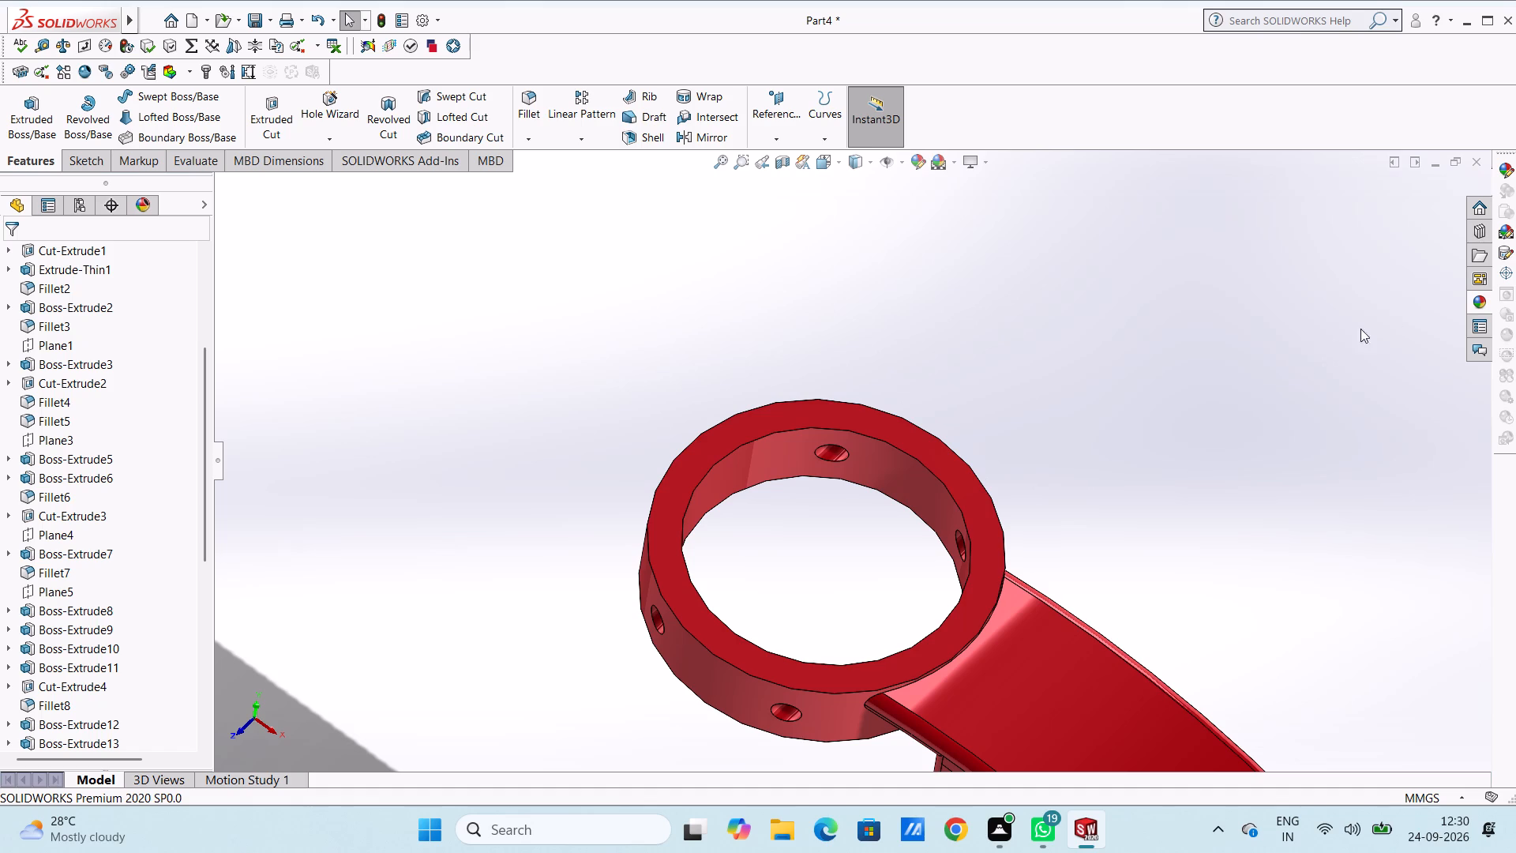
pyautogui.click(1477, 298)
pyautogui.moveTo(1364, 464); pyautogui.dragTo(829, 519)
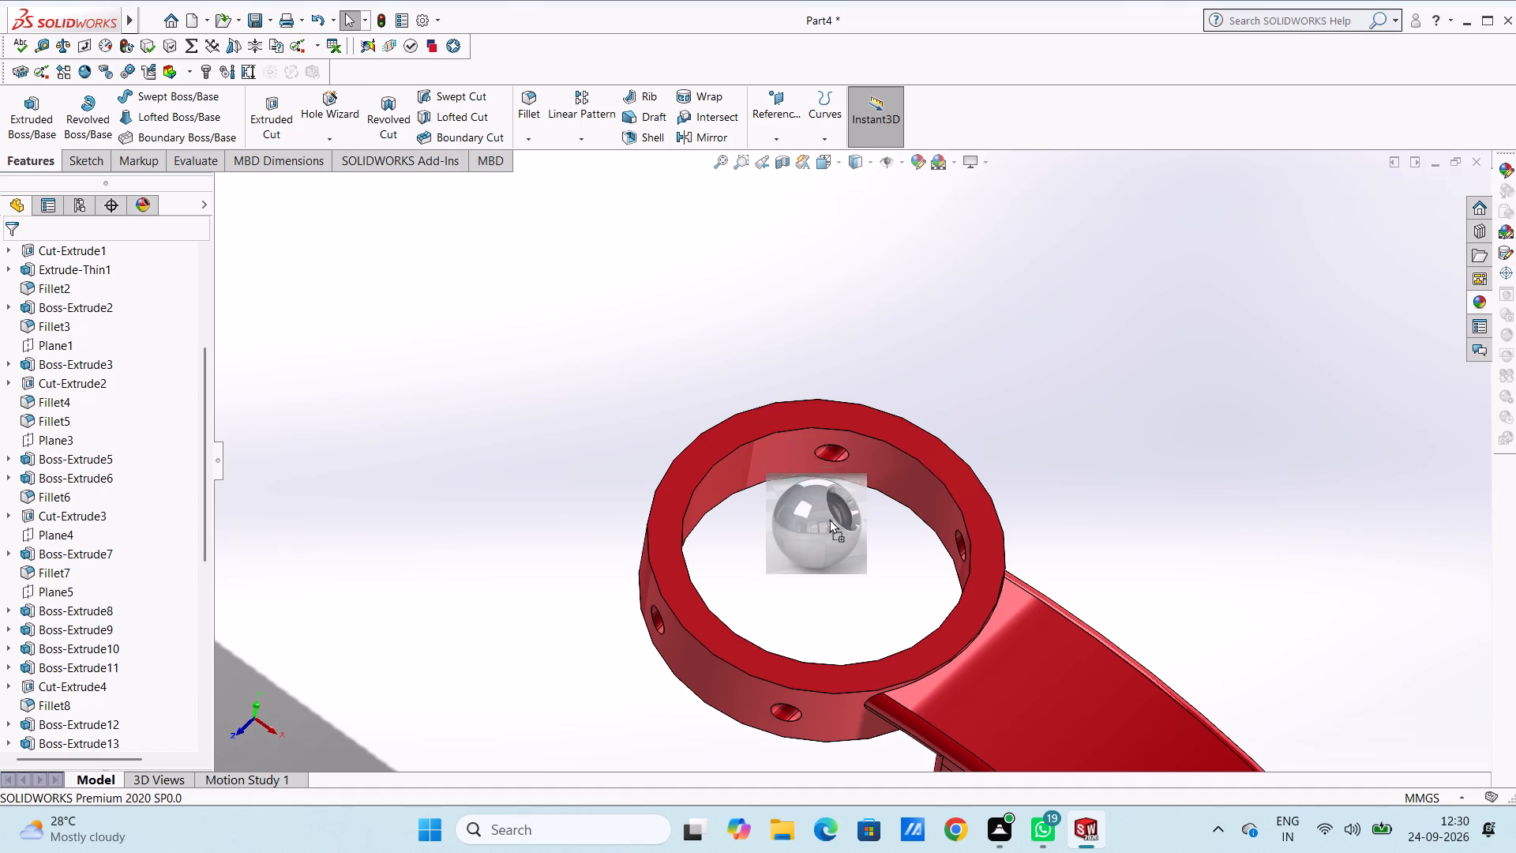
pyautogui.moveTo(829, 519); pyautogui.dragTo(788, 721)
pyautogui.click(788, 723)
# Apply the chromium plate appearance to the whole Cut-Extrude7 feature, which forms the radial holes in the top ring.
pyautogui.scroll(3, 780, 730)
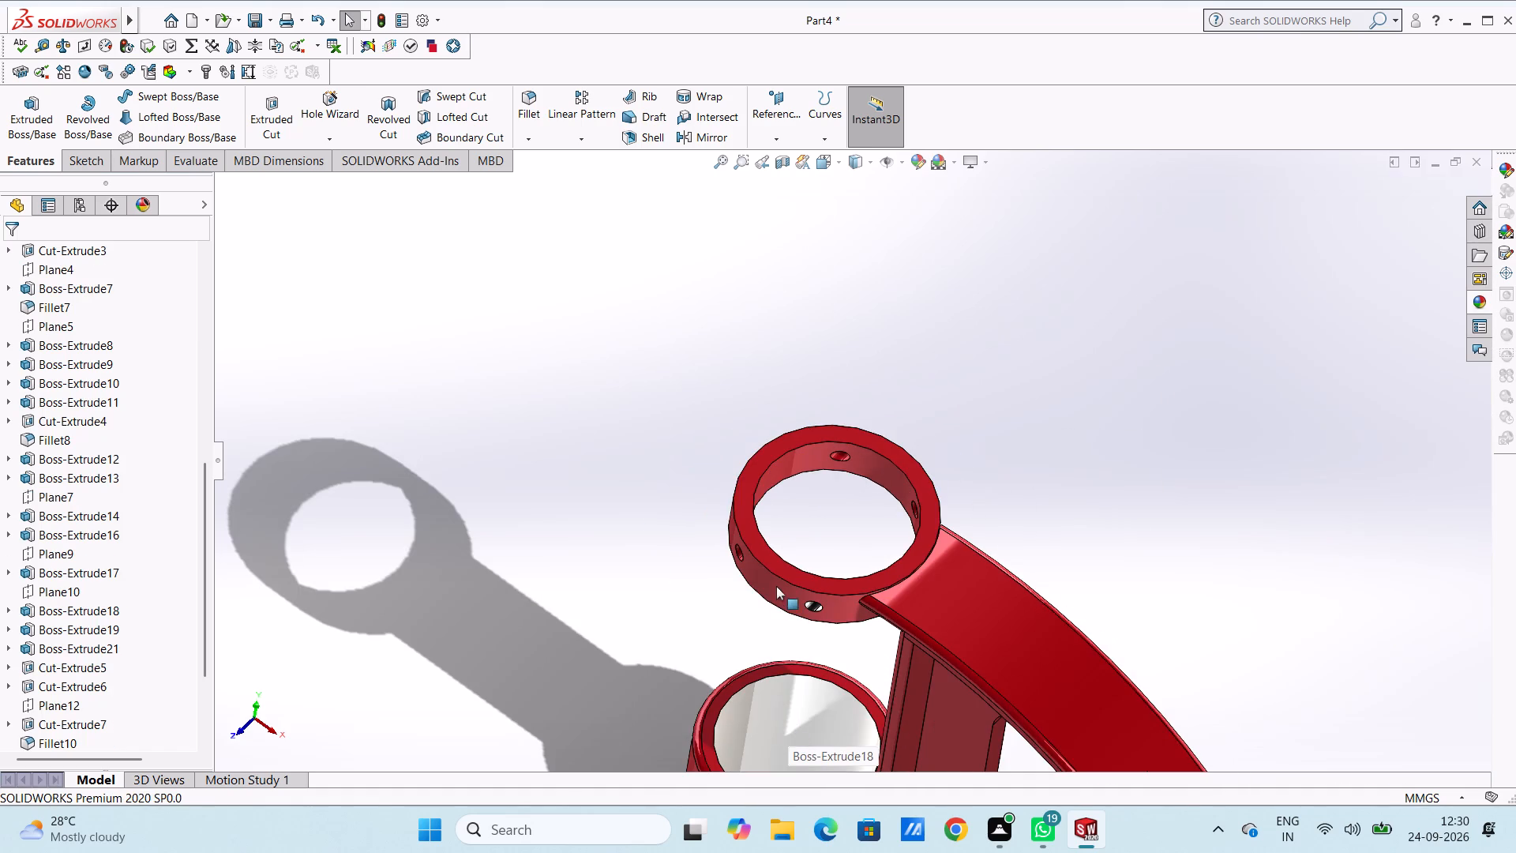
pyautogui.scroll(-7, 772, 607)
pyautogui.scroll(-4, 690, 338)
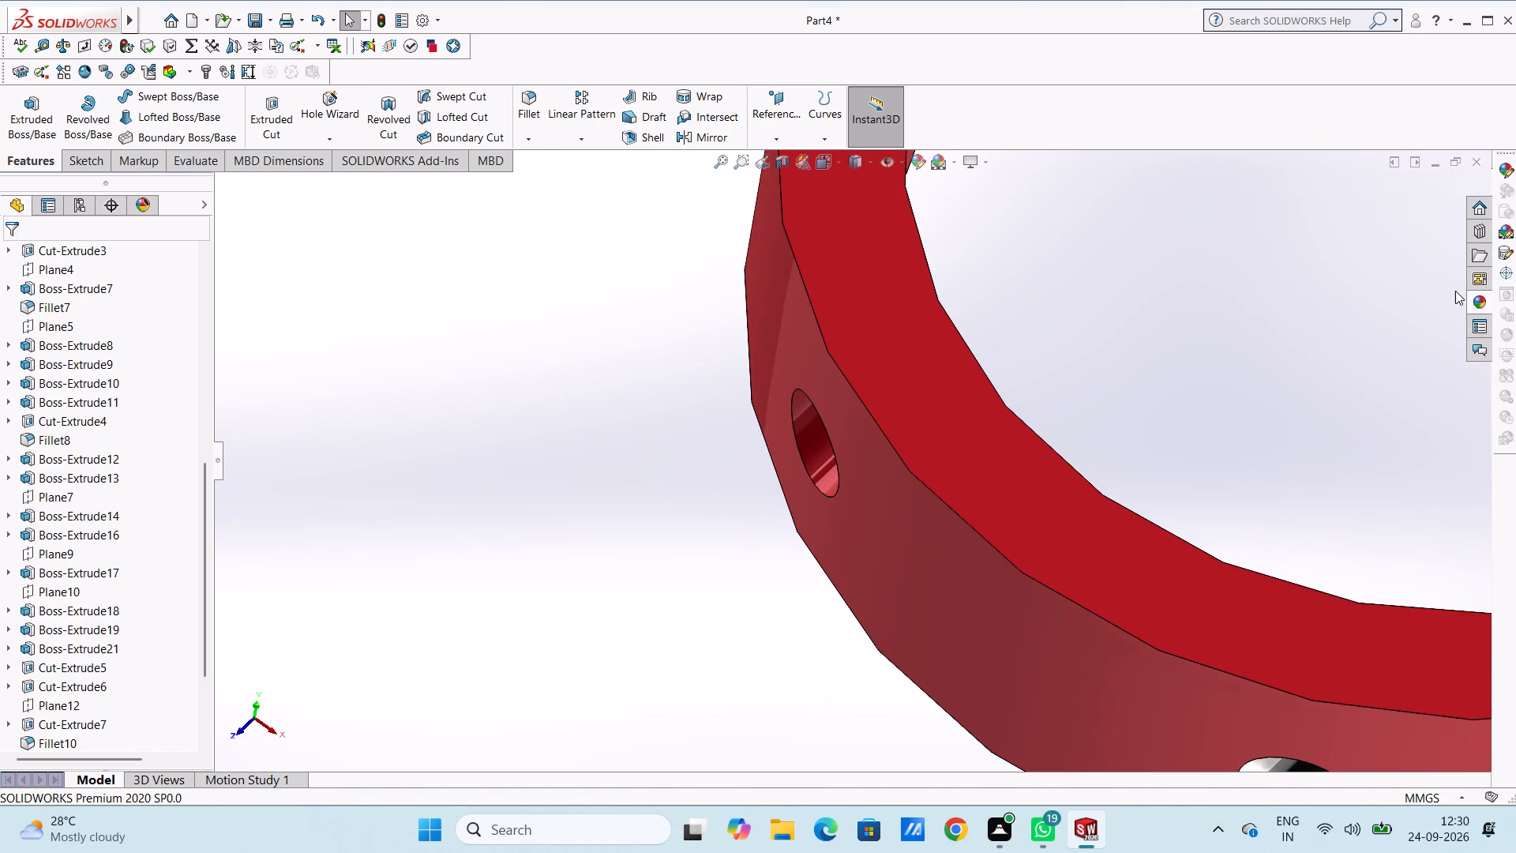
pyautogui.click(1483, 299)
pyautogui.moveTo(1368, 441); pyautogui.dragTo(779, 434)
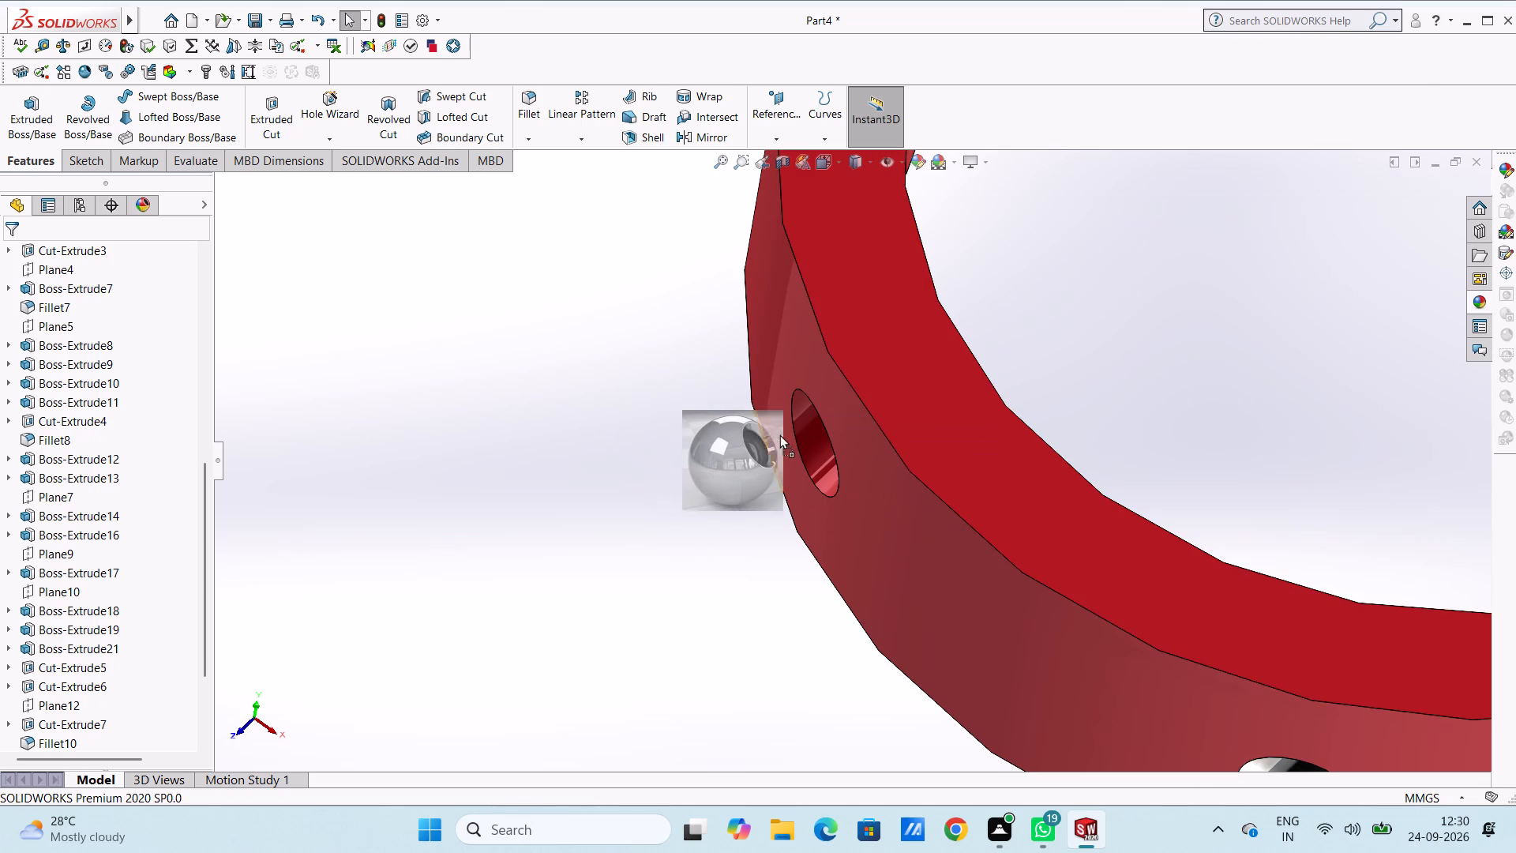
pyautogui.moveTo(779, 434); pyautogui.dragTo(801, 435)
pyautogui.click(822, 434)
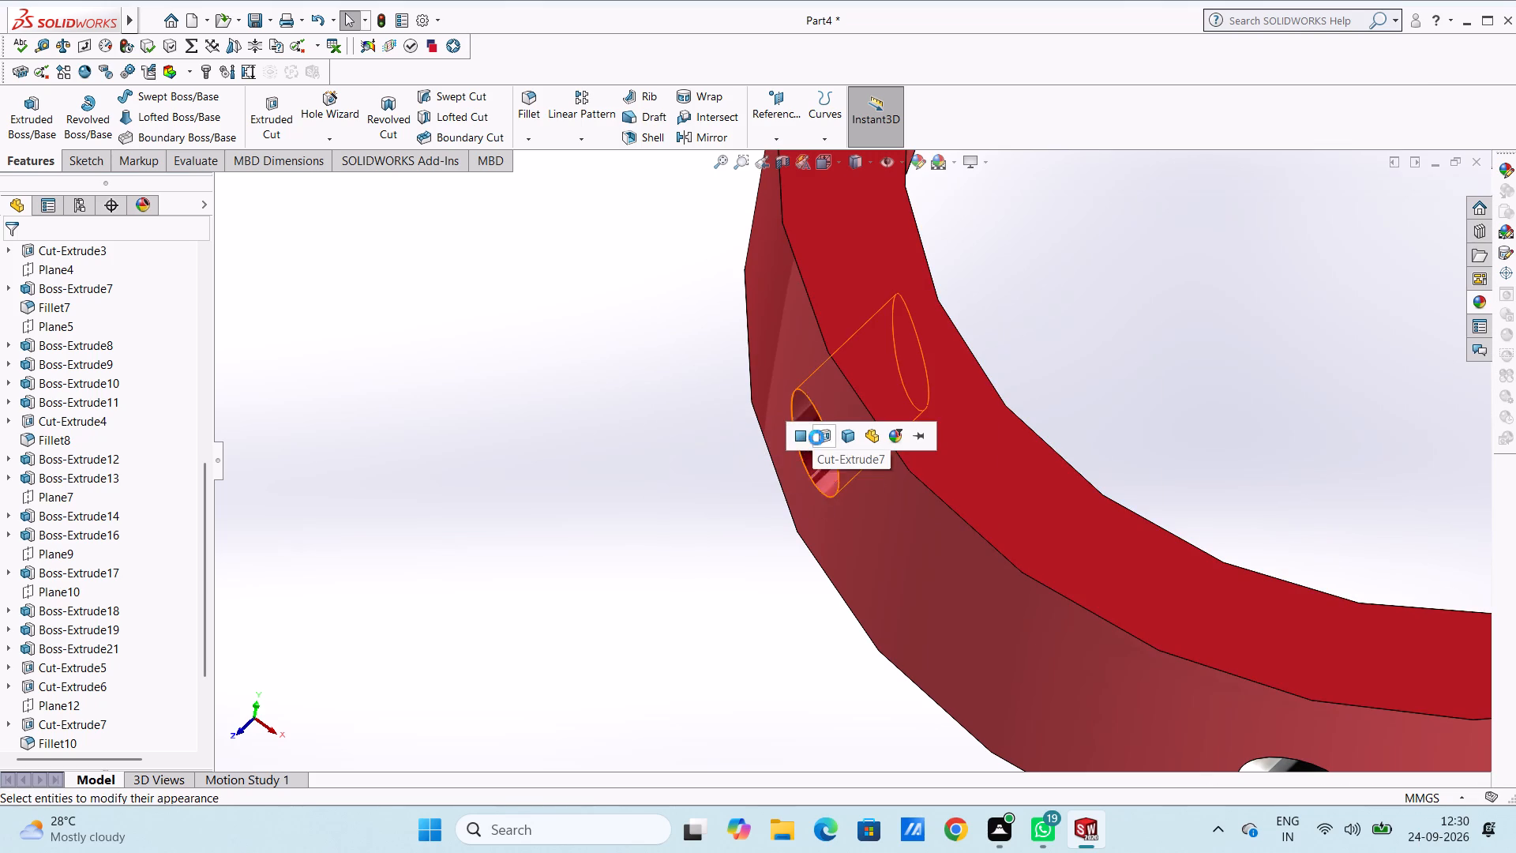
# Apply the polished steel appearance to the inner face of the top ring only.
pyautogui.scroll(9, 698, 483)
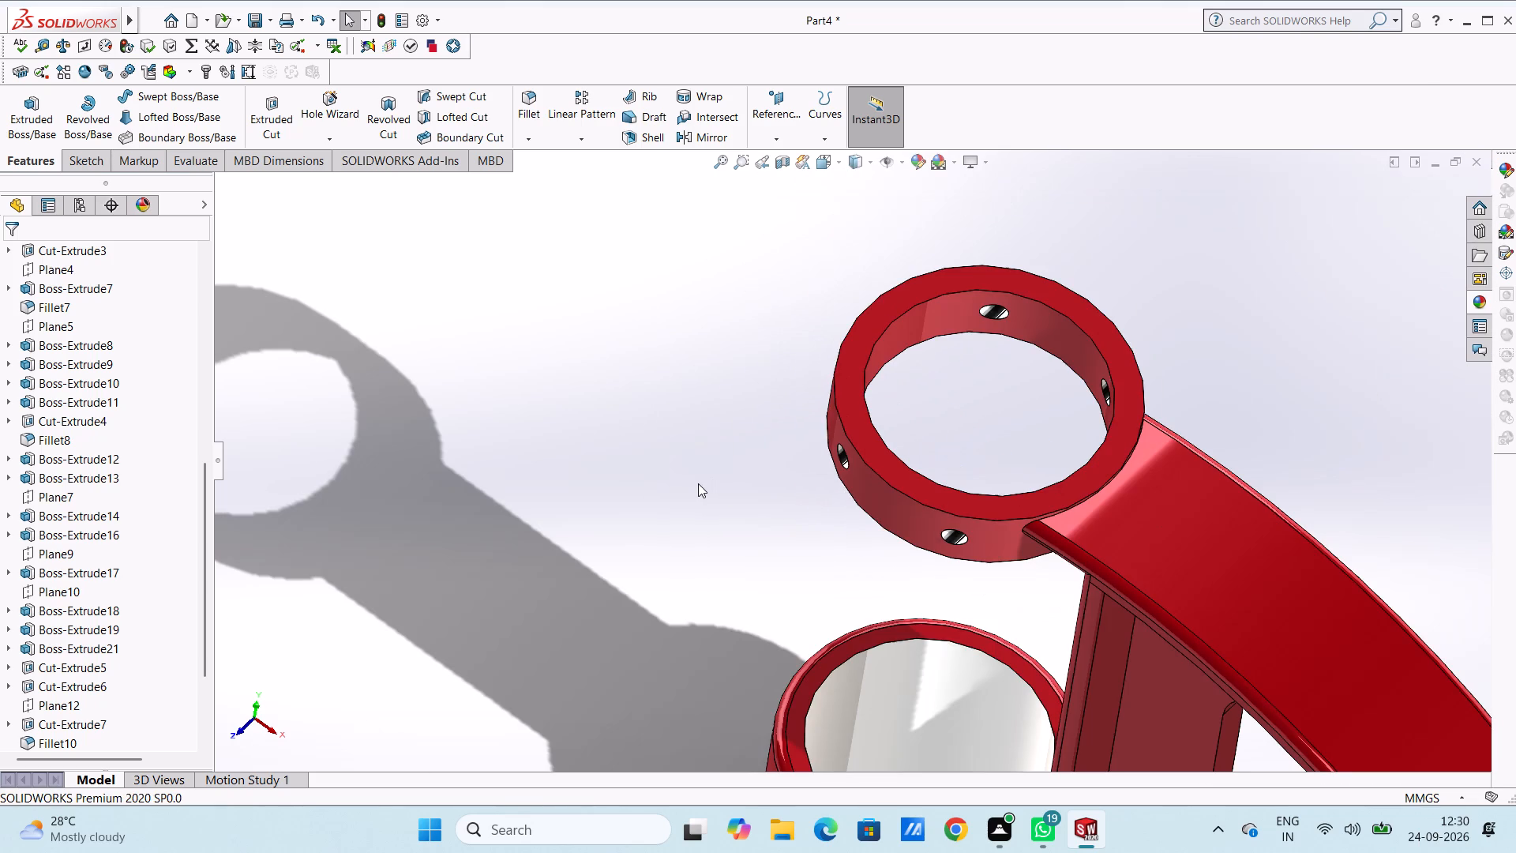
pyautogui.scroll(-7, 899, 384)
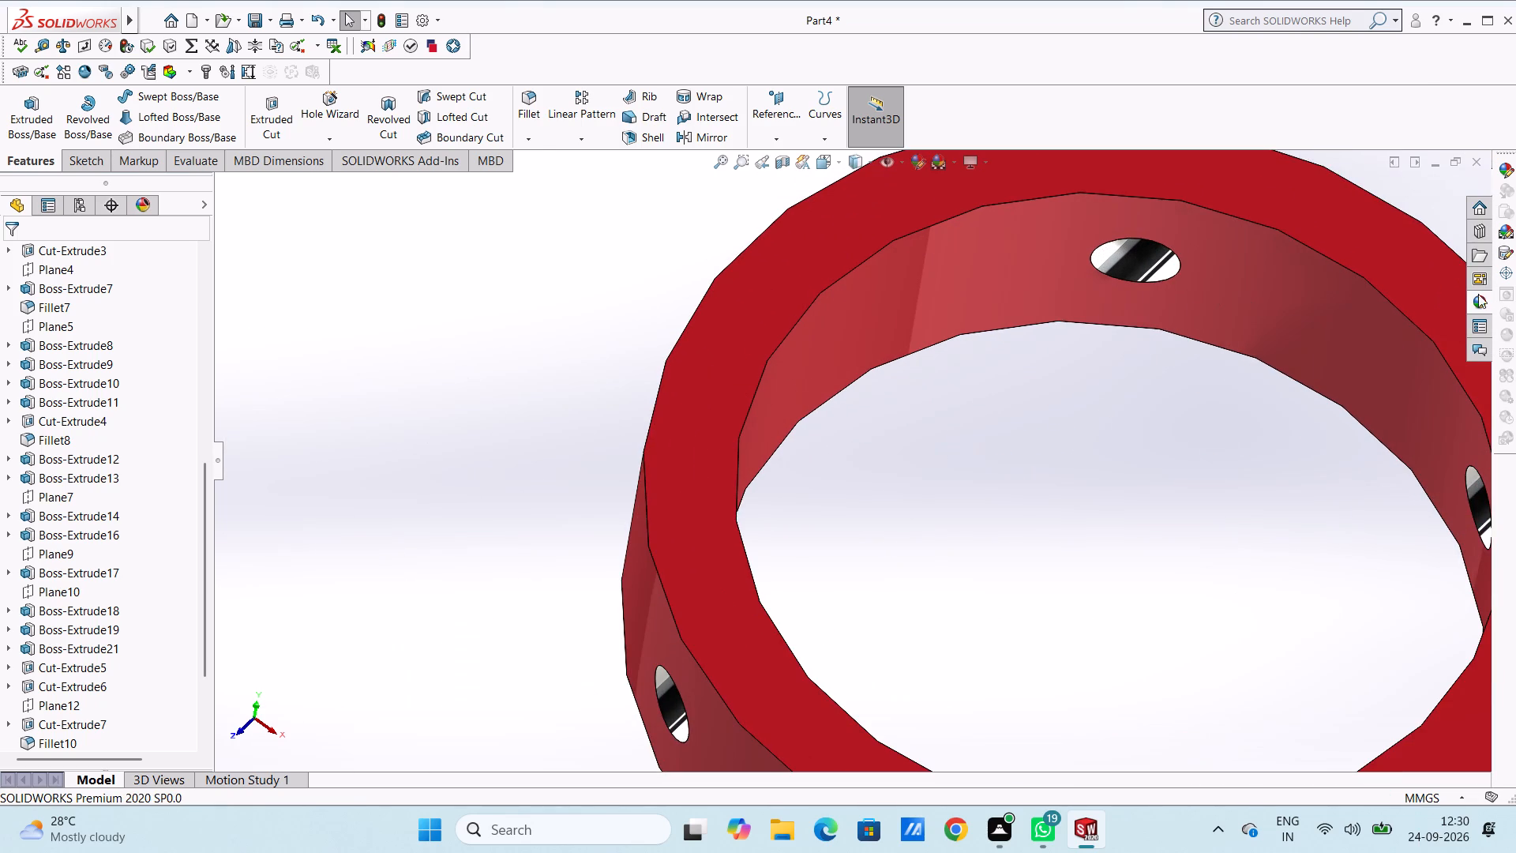
pyautogui.click(1477, 304)
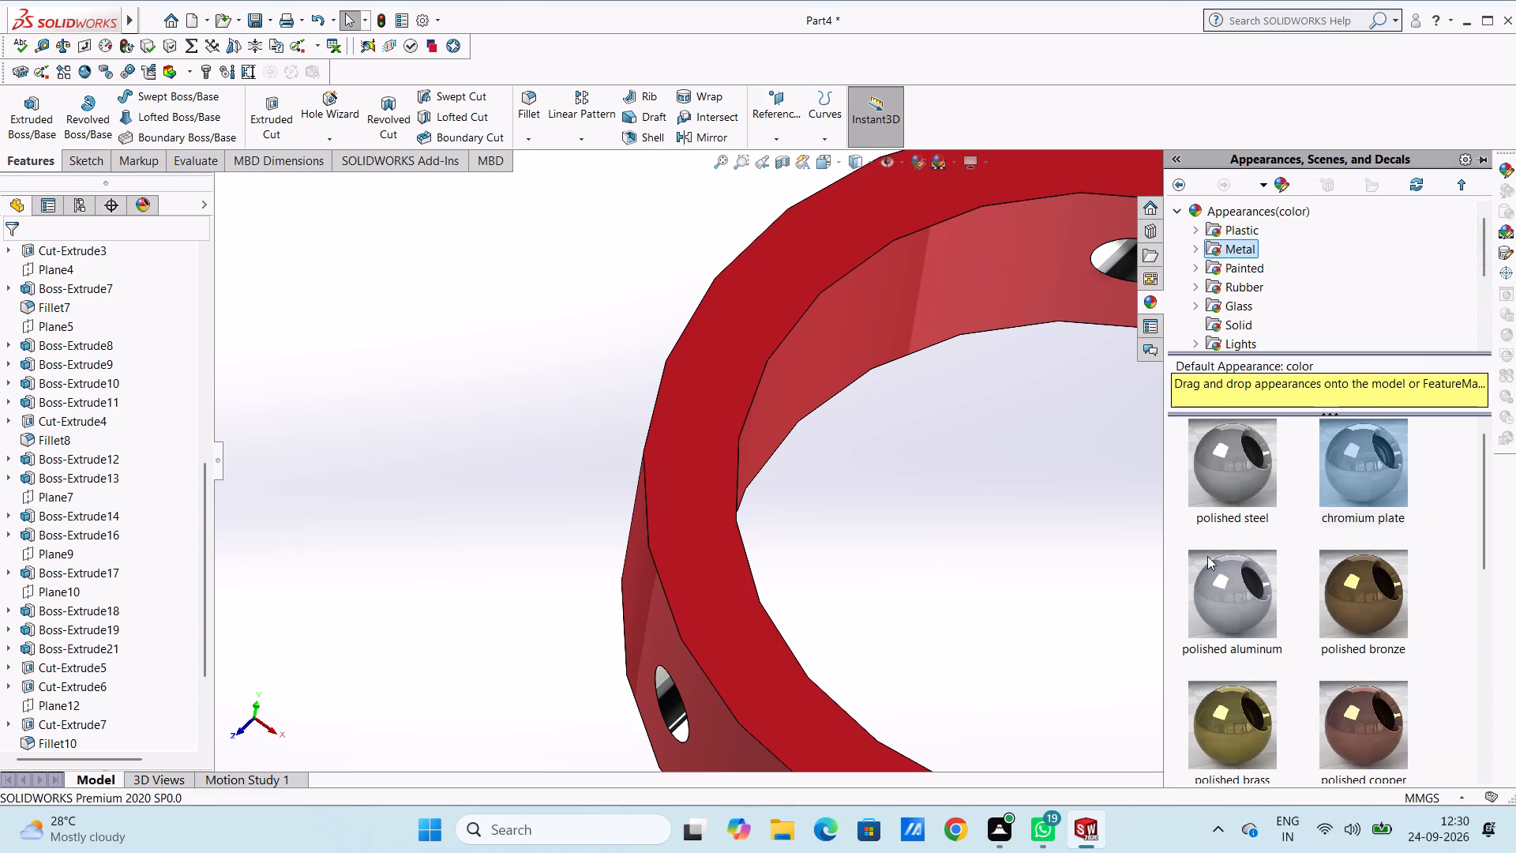
pyautogui.moveTo(1231, 460); pyautogui.dragTo(846, 363)
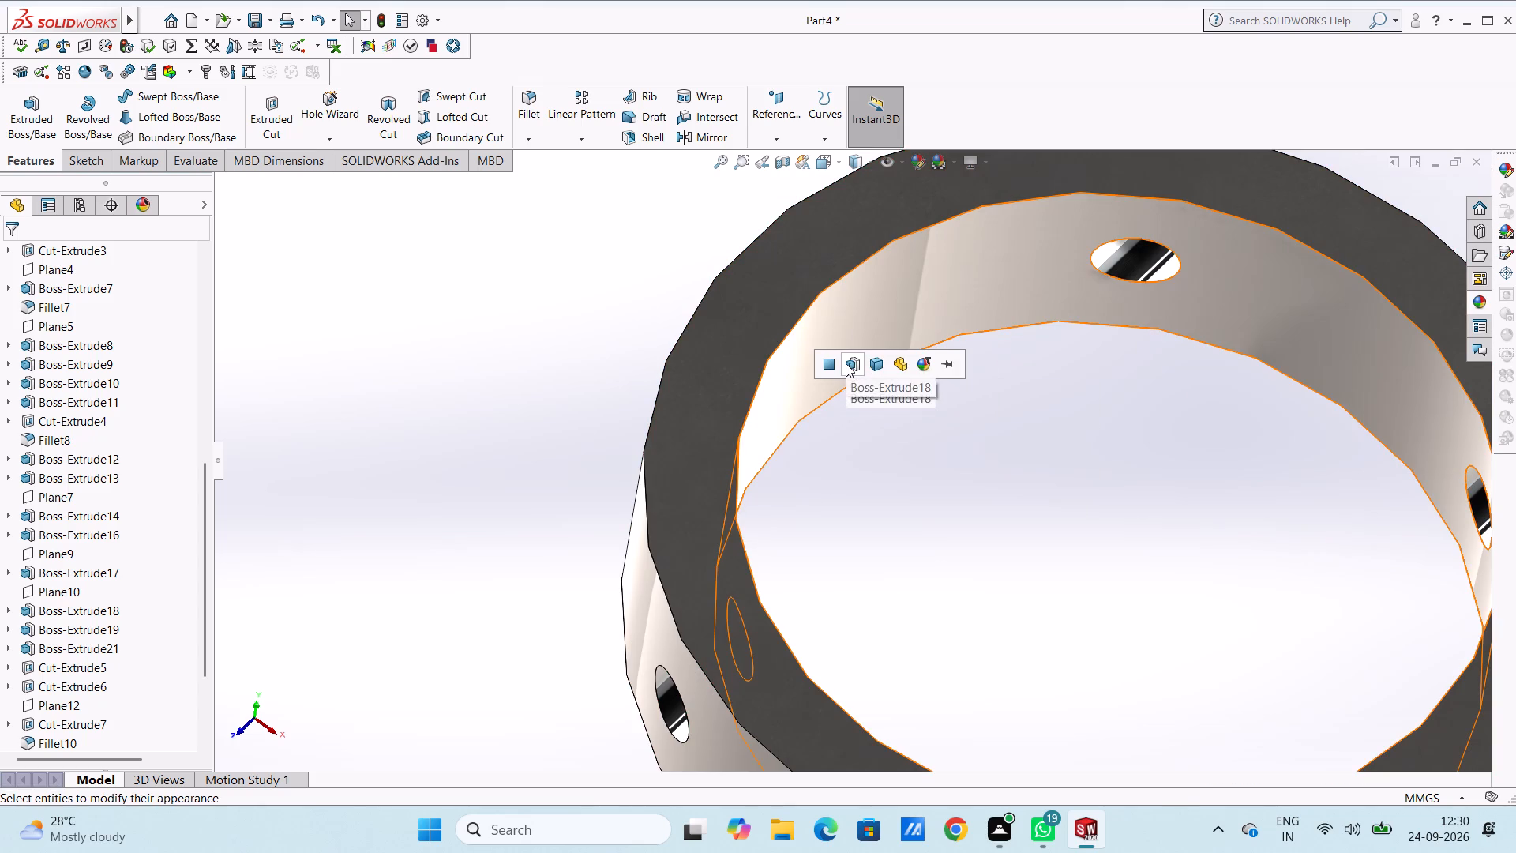
pyautogui.click(825, 363)
# Save the part in the Documents folder under the name "drill press bracket".
pyautogui.scroll(7, 871, 409)
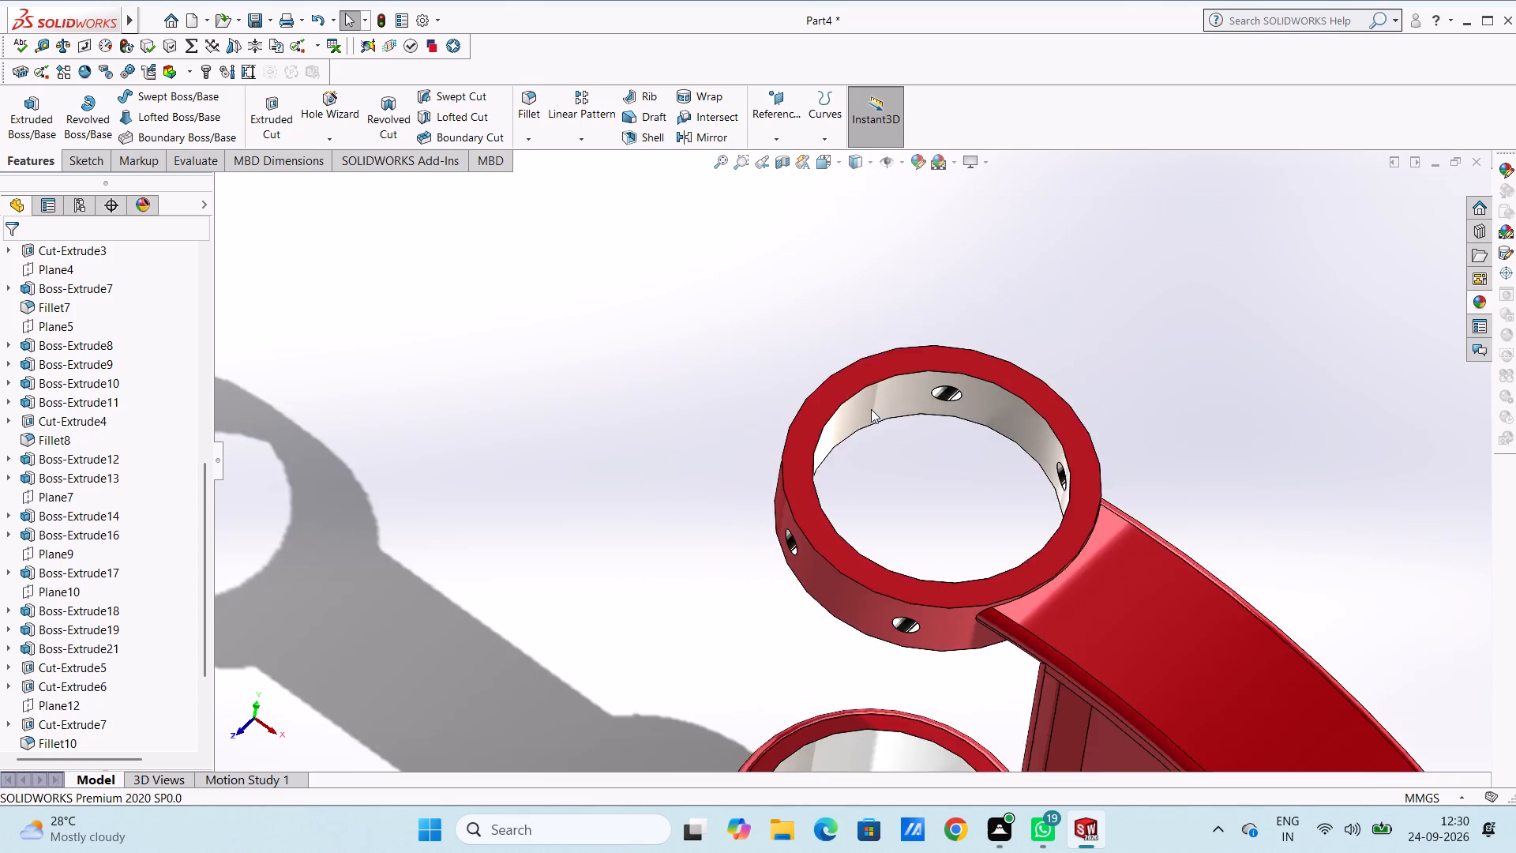
pyautogui.scroll(4, 871, 409)
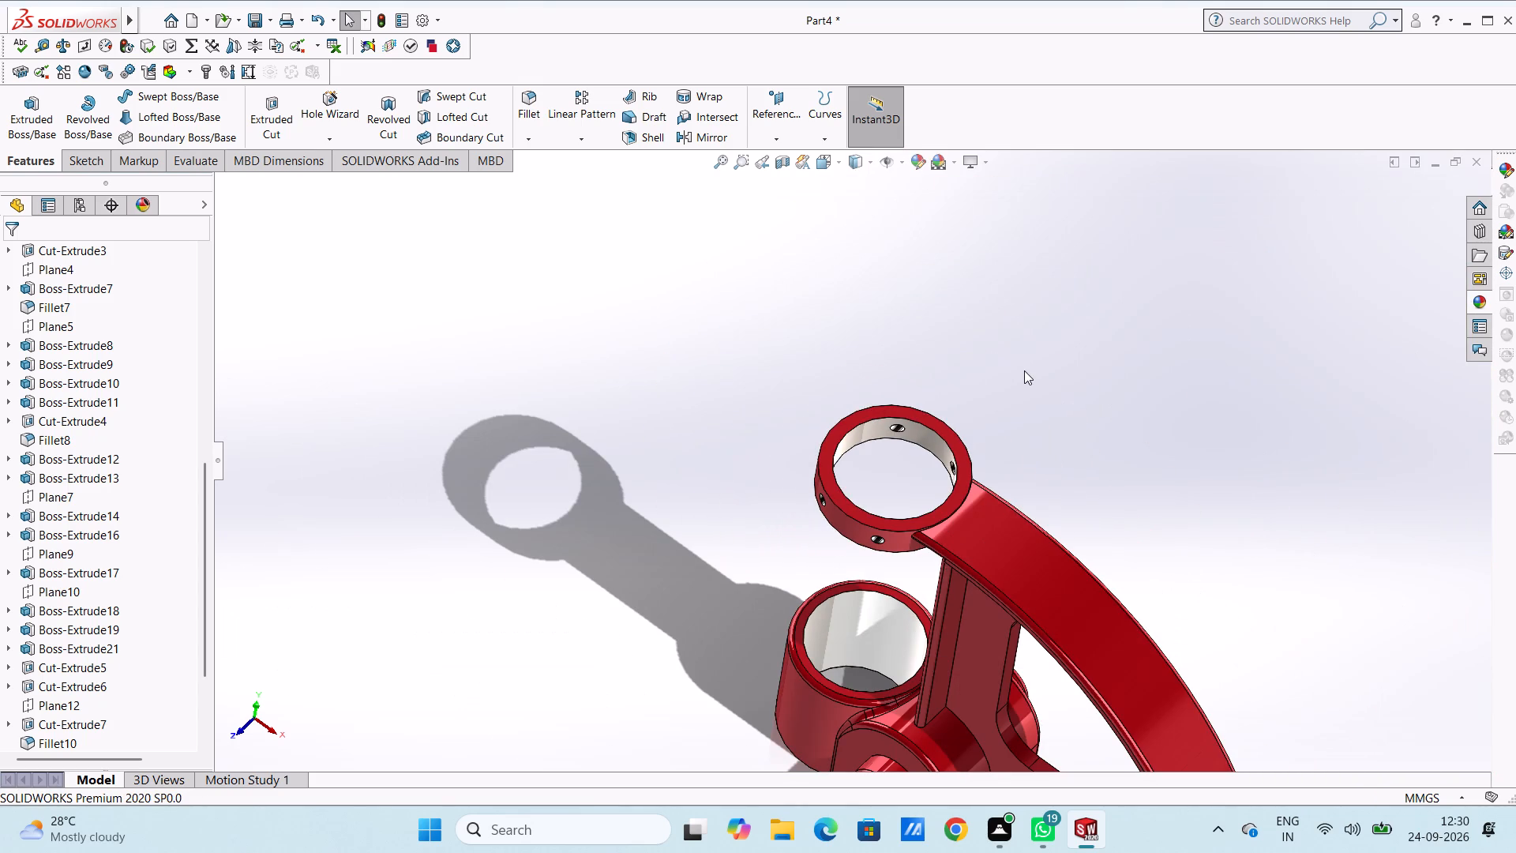
pyautogui.hotkey('ctrl', '7')
pyautogui.press('Escape')
pyautogui.press('Escape')
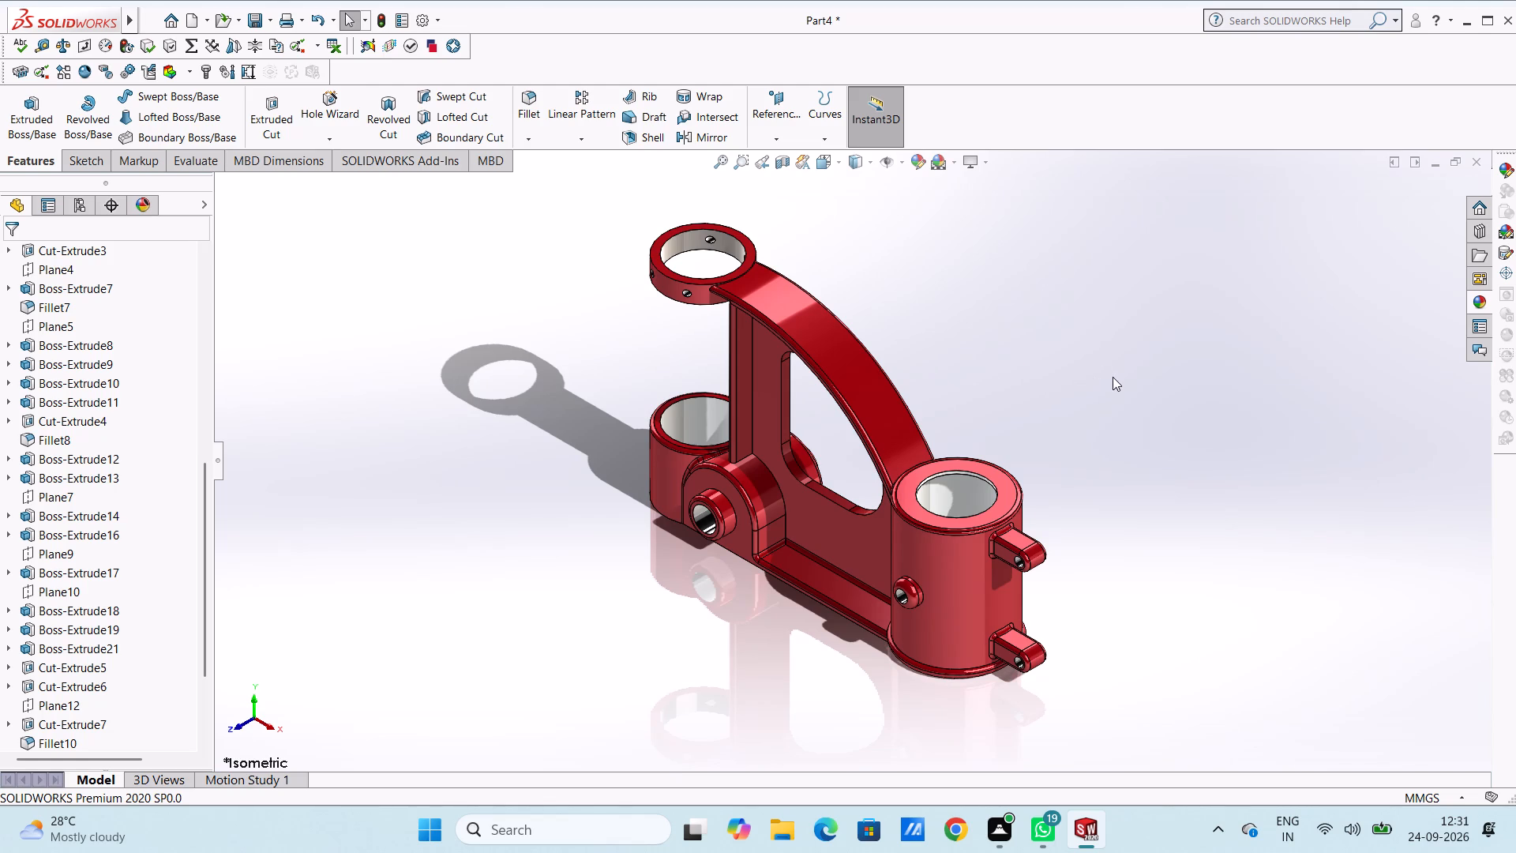
pyautogui.hotkey('ctrl', 's')
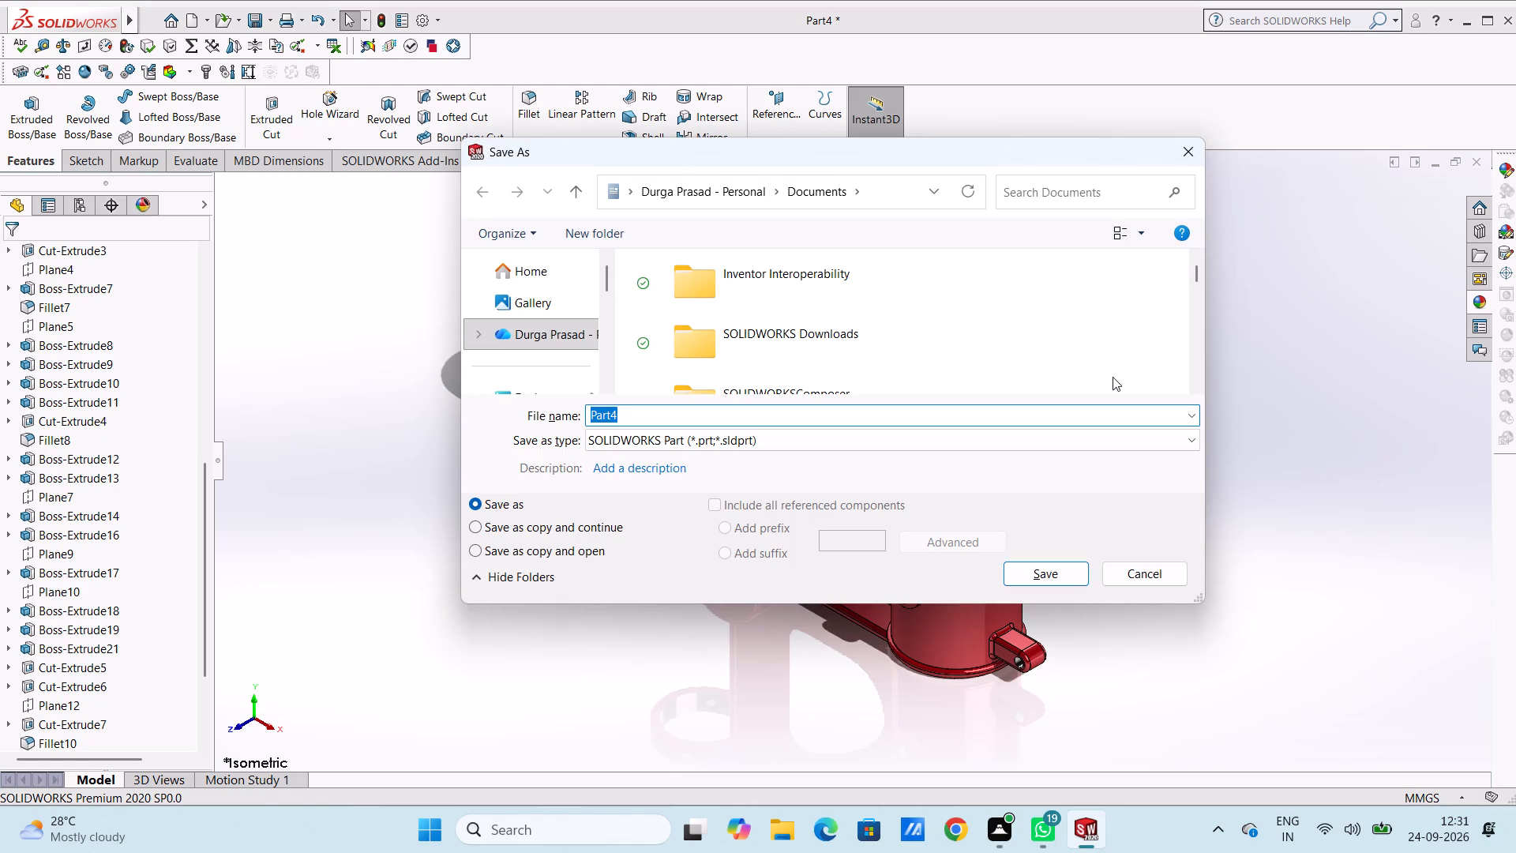
pyautogui.write('drill')
pyautogui.press('space')
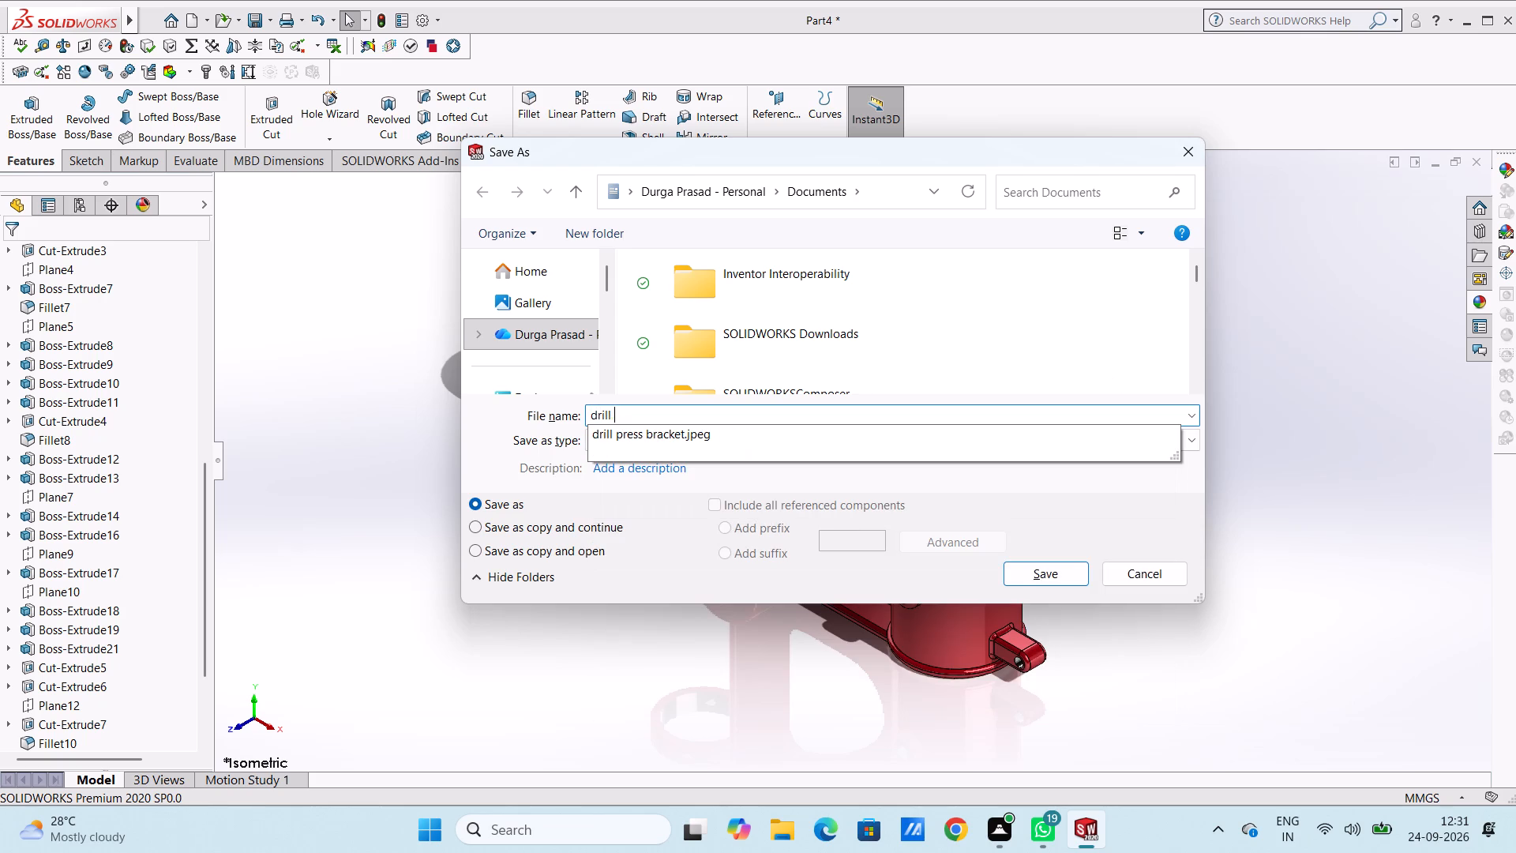
pyautogui.write('press bracket')
pyautogui.click(1056, 569)
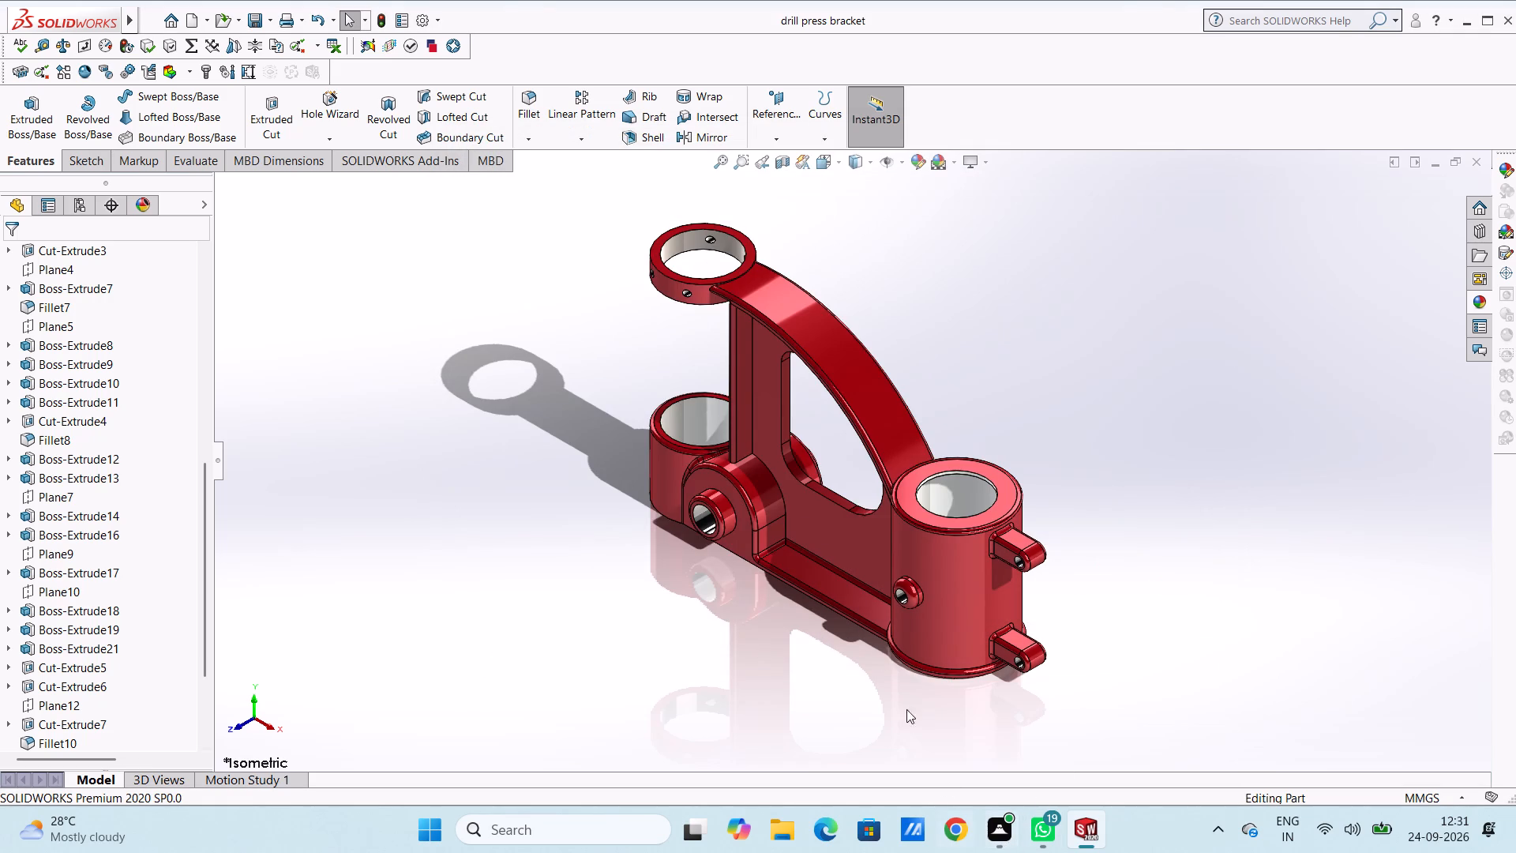
# Save the drill press bracket also in Adobe Portable Document Format (*.pdf), keeping the same file name.
pyautogui.click(264, 18)
pyautogui.click(271, 21)
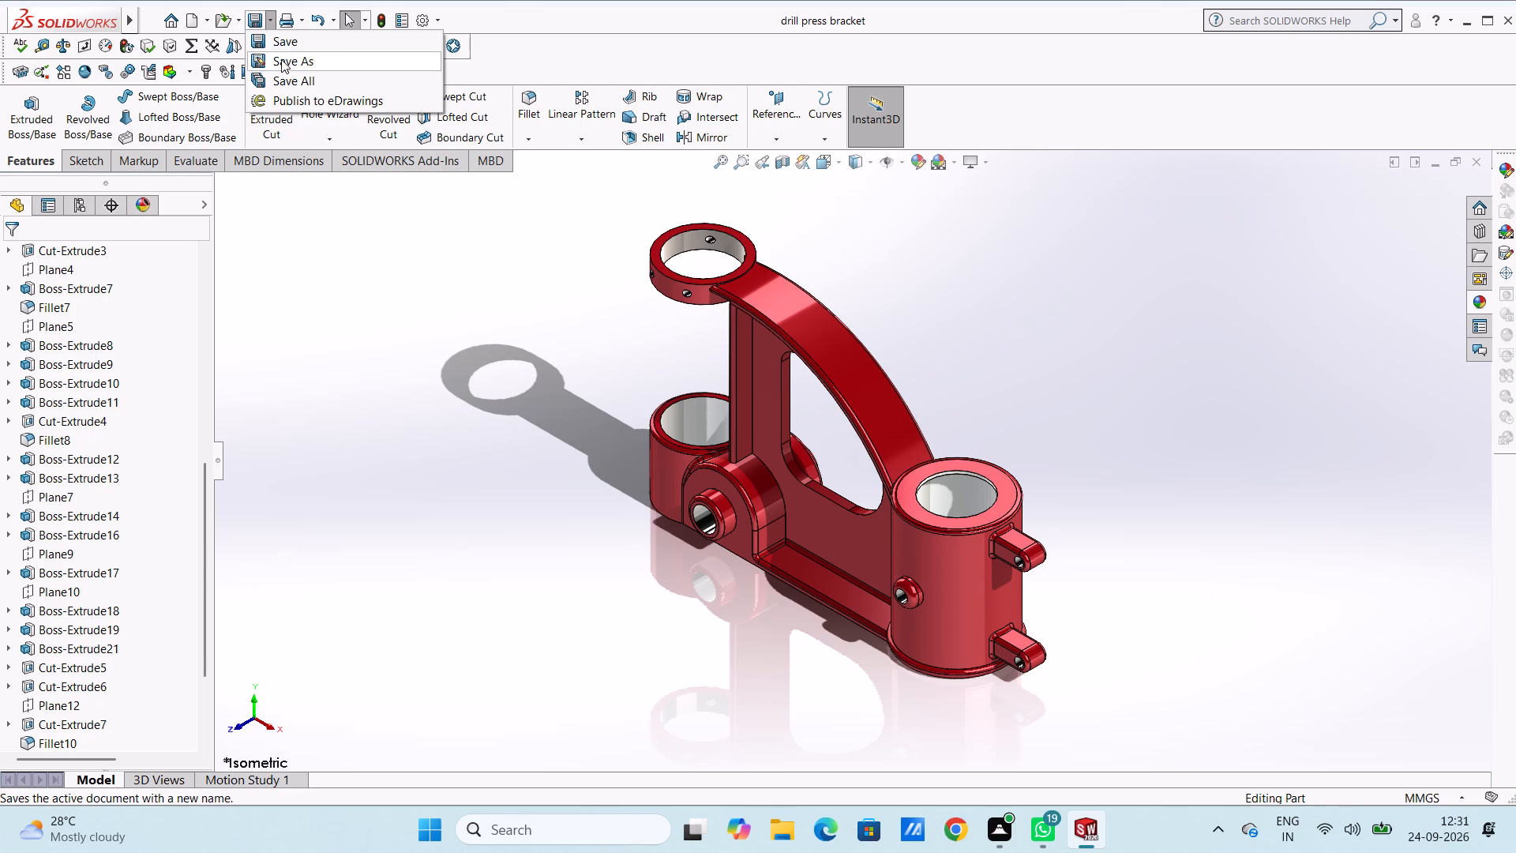
pyautogui.click(281, 59)
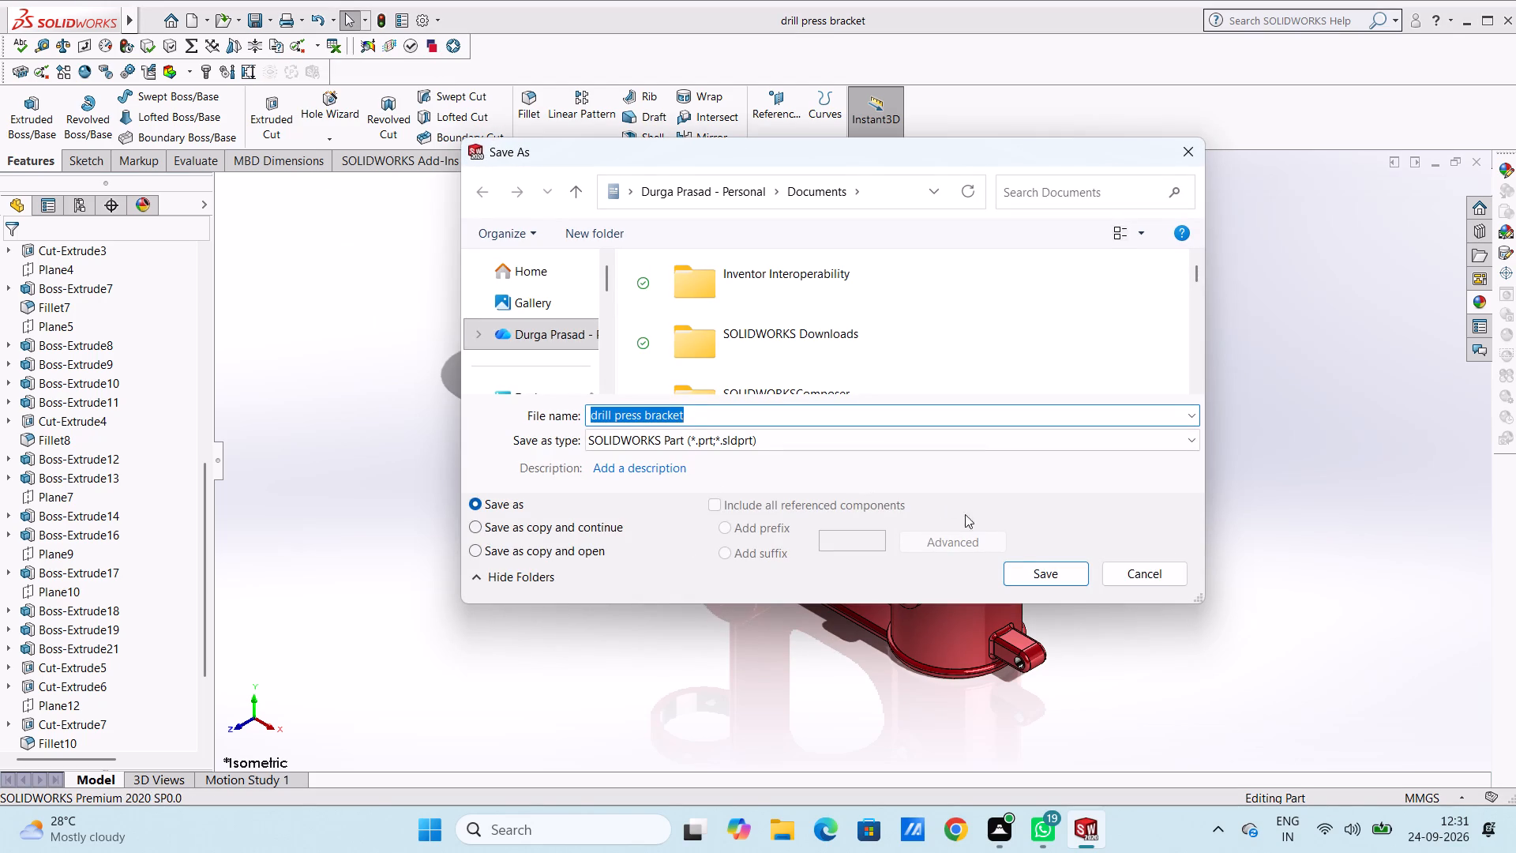
pyautogui.click(1003, 440)
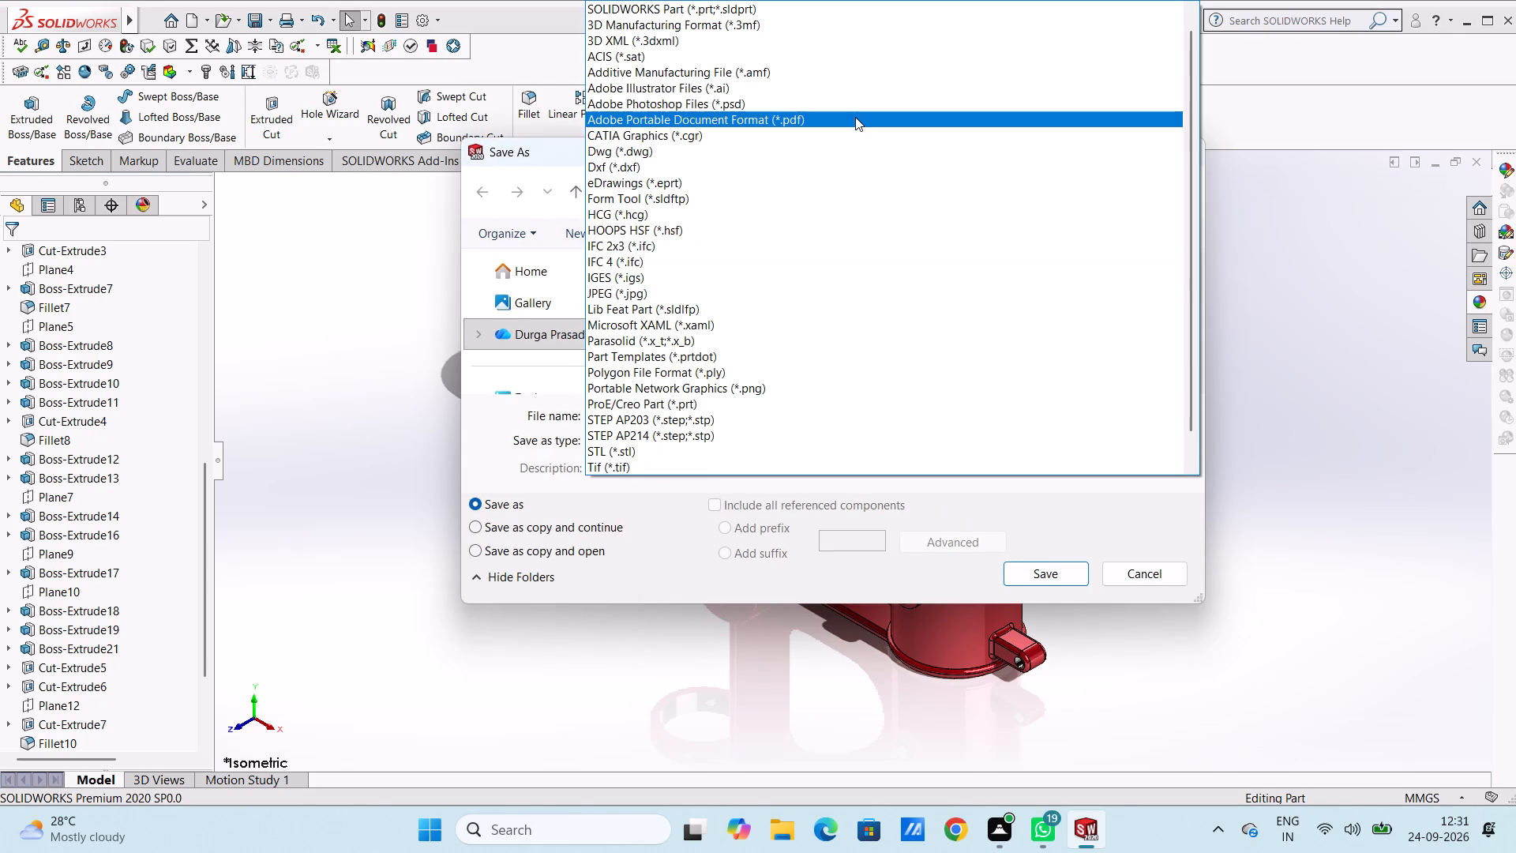
pyautogui.click(855, 118)
pyautogui.click(1041, 605)
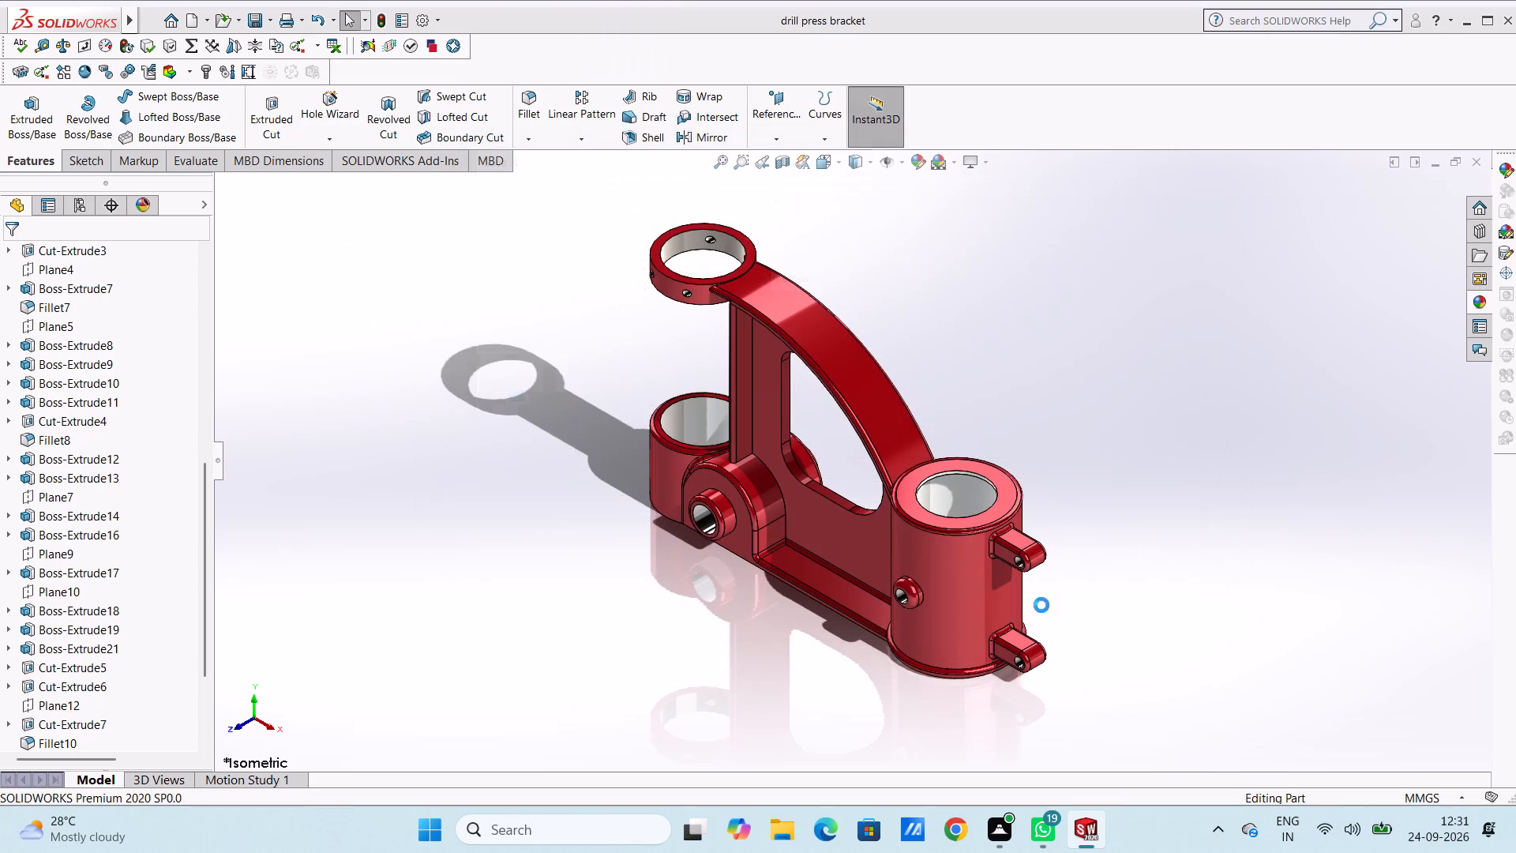